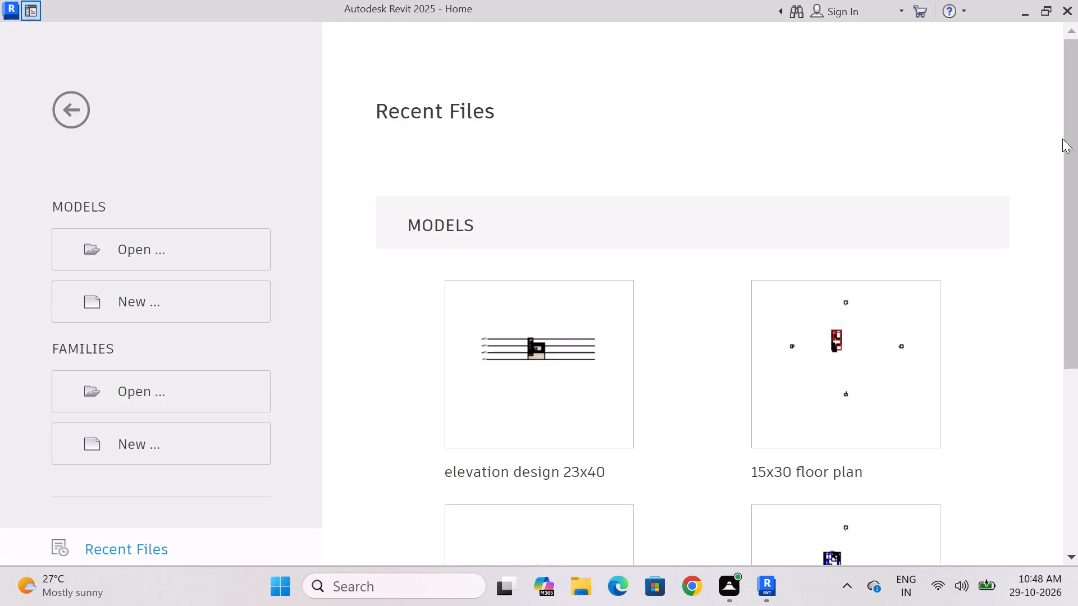
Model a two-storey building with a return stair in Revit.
Create a new project from the Default_I_ENU template.
left_click_drag(1070, 127, 1077, 0)
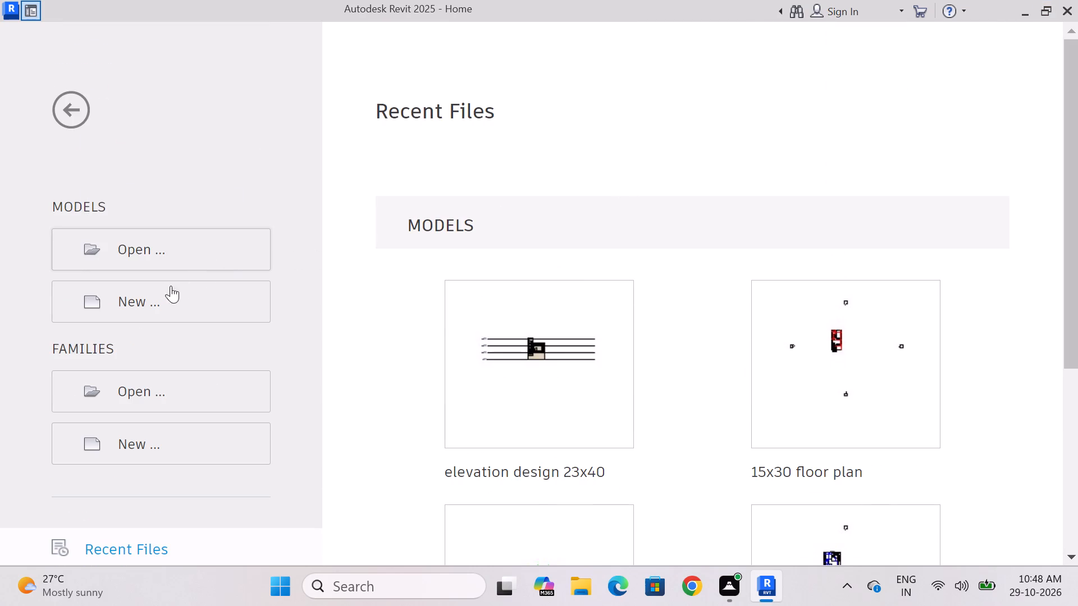
left_click(159, 290)
left_click(563, 206)
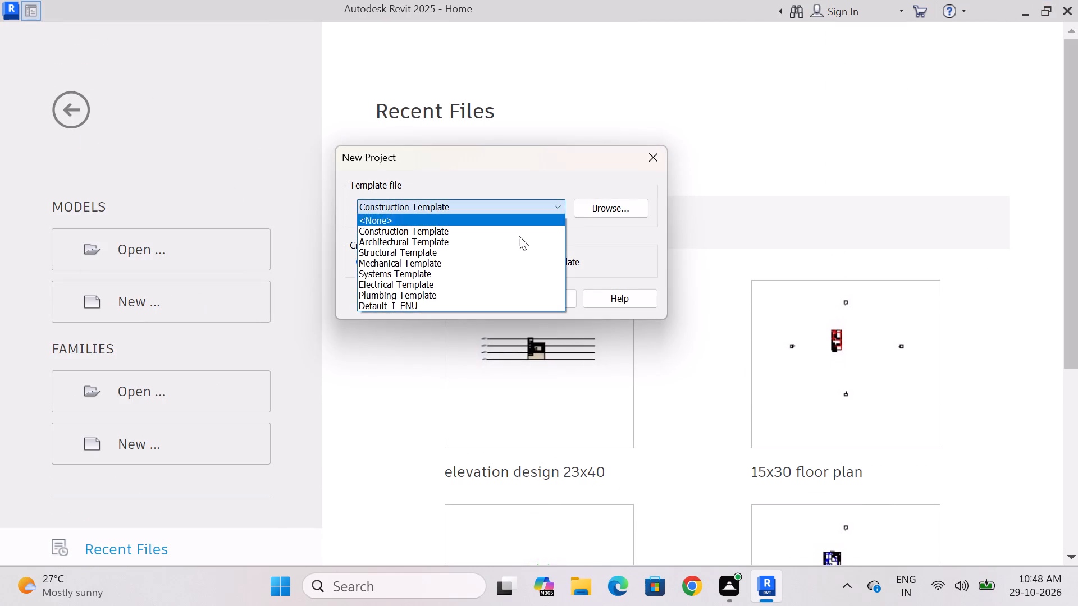
left_click(379, 302)
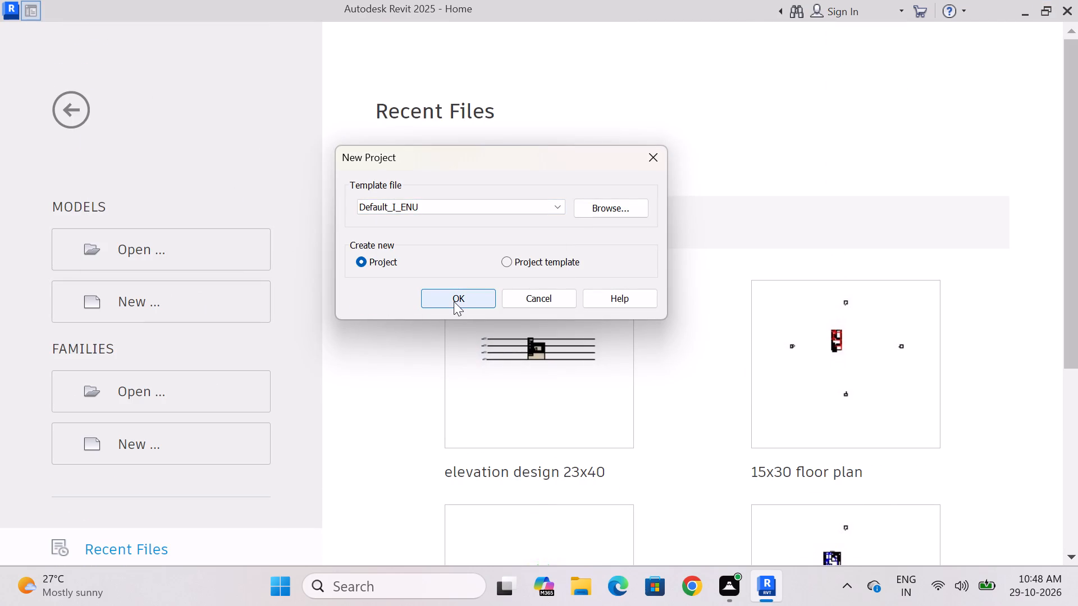
left_click(453, 301)
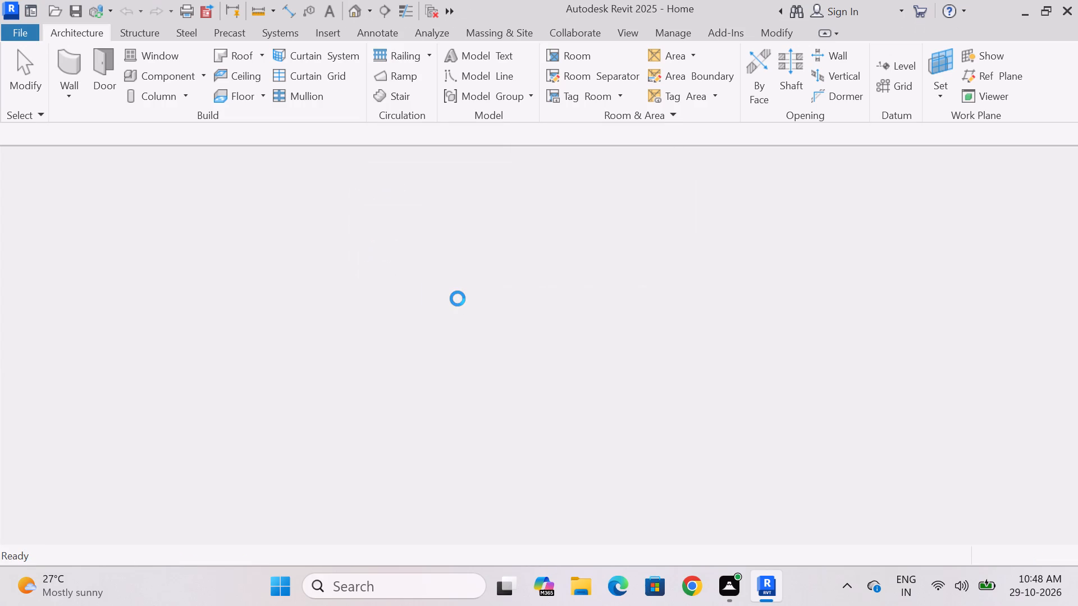
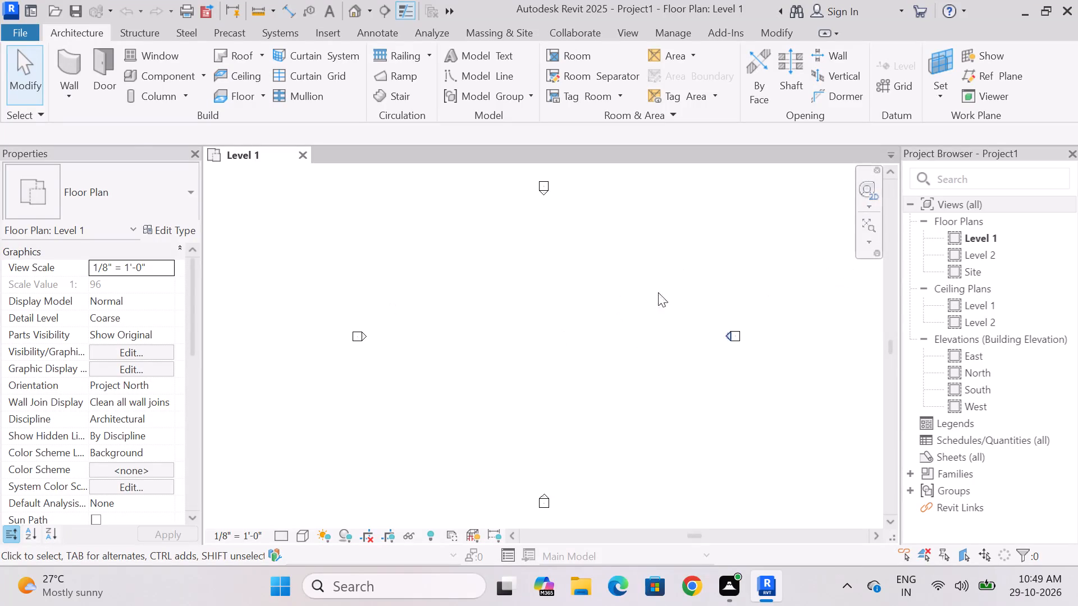
Start an architectural wall with an unconnected height of 10' and the location line at Finish Face: Exterior.
left_click(72, 66)
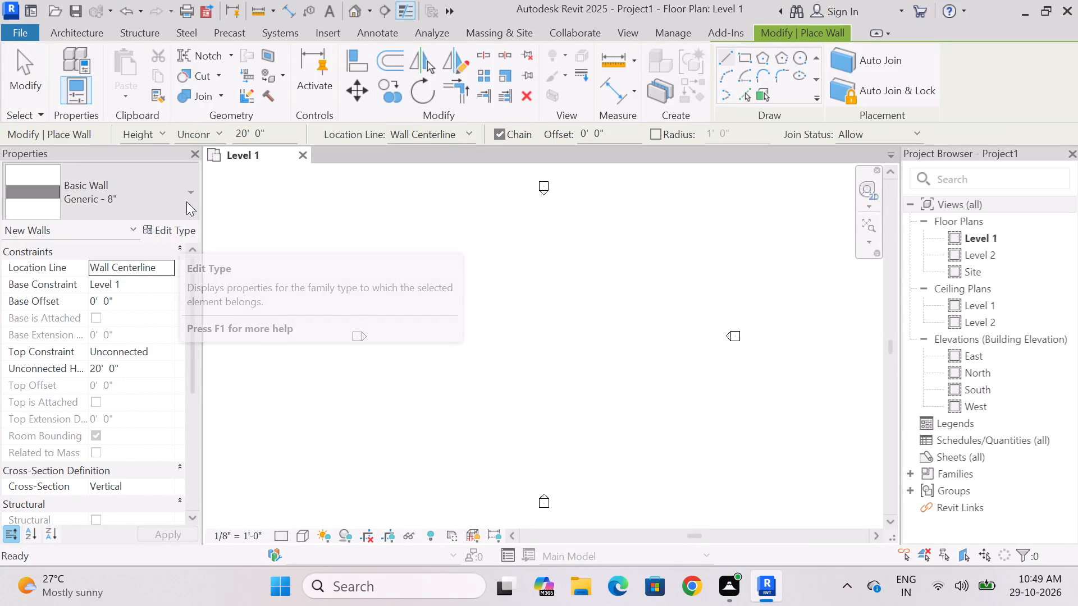
left_click(240, 133)
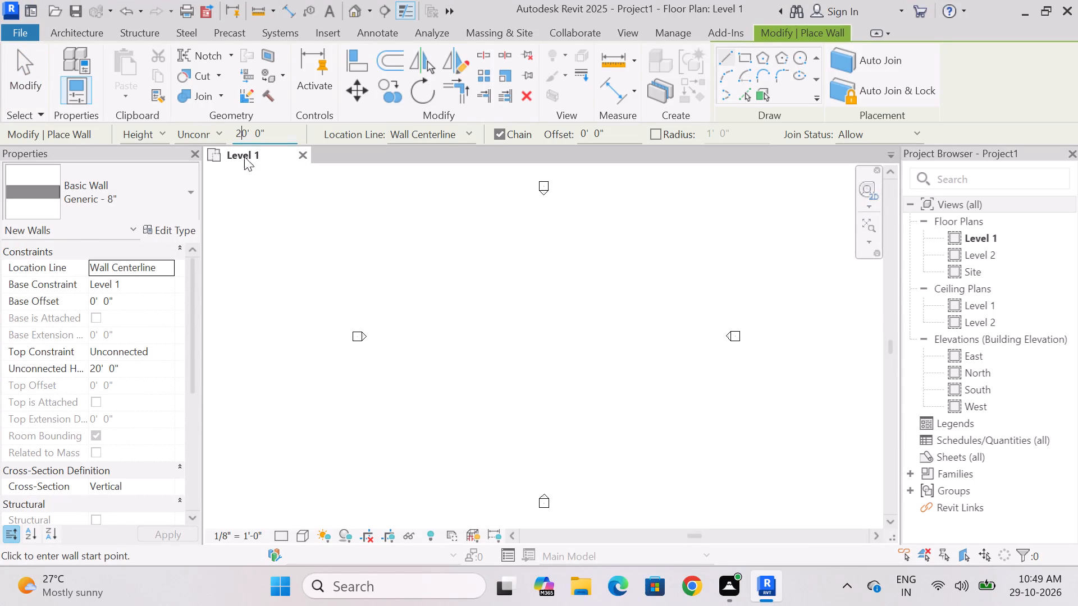
key("BackSpace")
key("1")
key("Return")
left_click(467, 130)
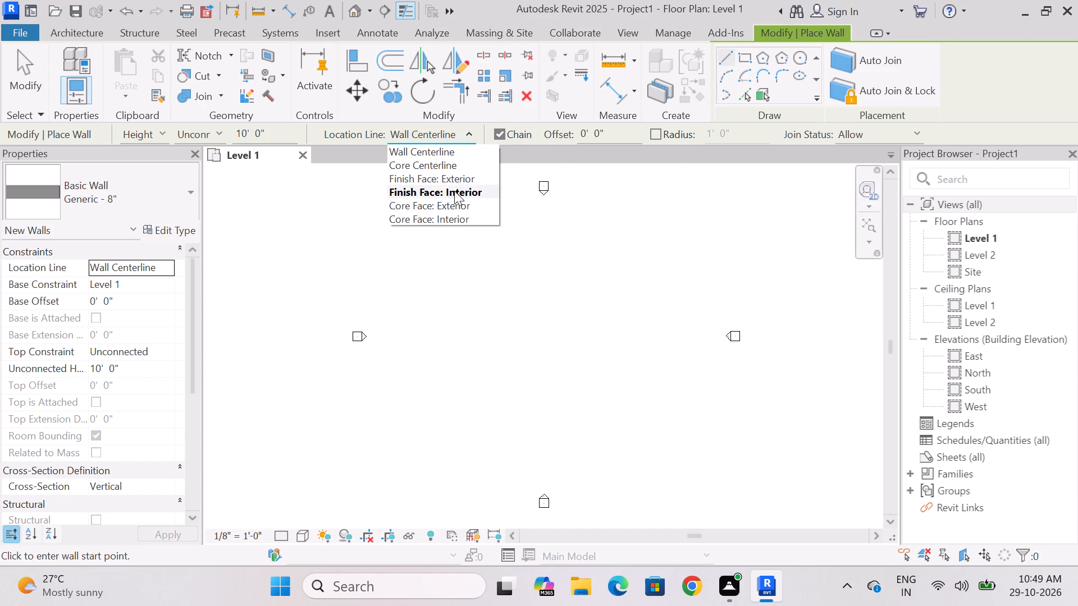
left_click(458, 181)
Duplicate the Generic - 8" wall type under the name Generic - 9".
left_click(162, 227)
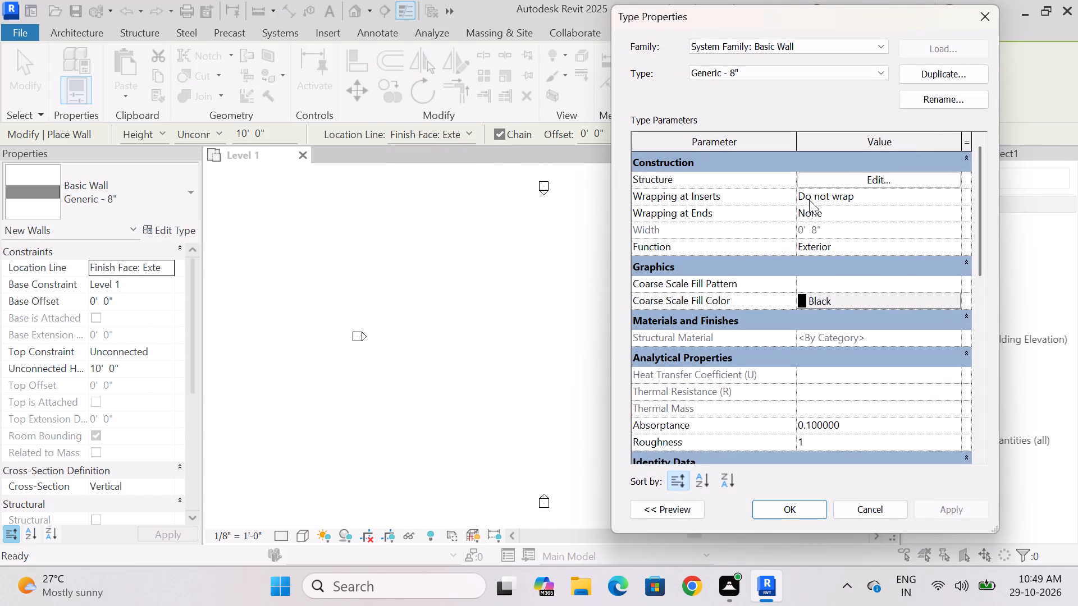
left_click(935, 71)
left_click(814, 267)
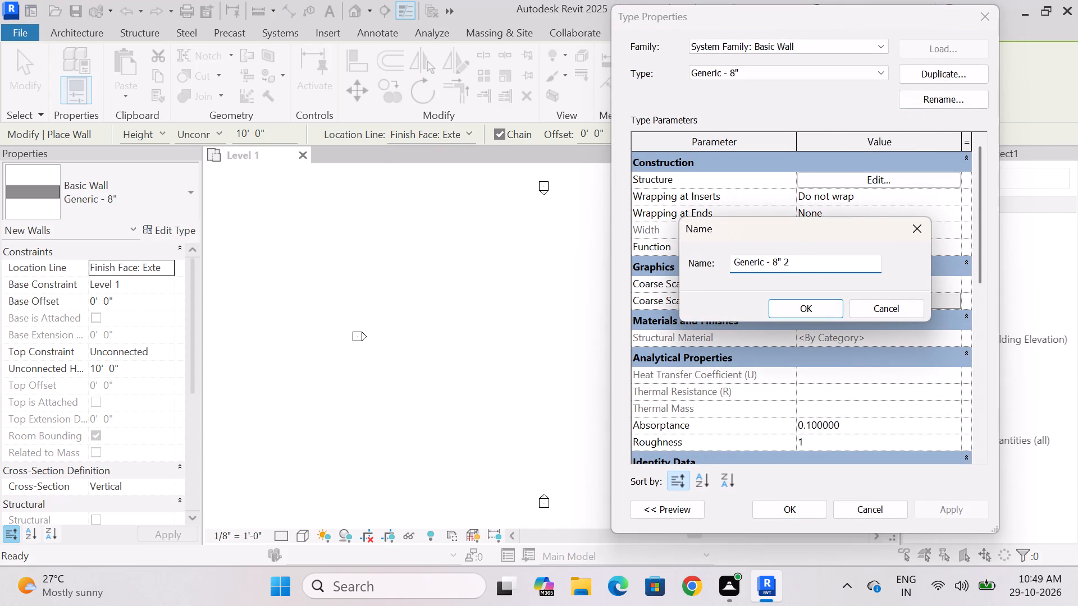
key("BackSpace")
key("BackSpace")
key("BackSpace")
key("BackSpace")
type("9\"")
key("Return")
Set the structure layer thickness of the new wall type to 9" and apply the type changes.
left_click(856, 181)
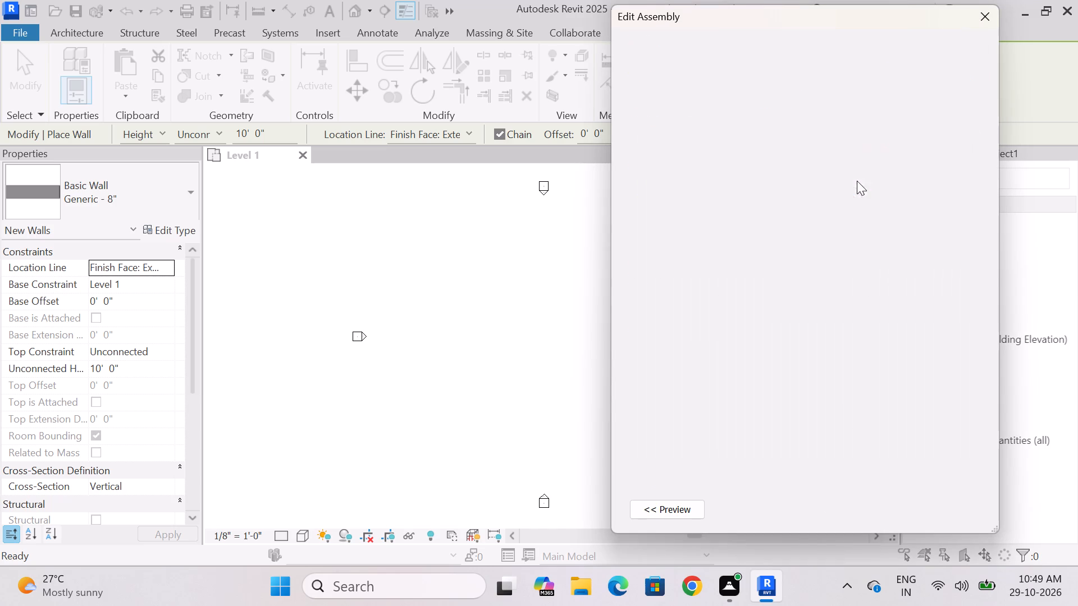
left_click(815, 192)
key("BackSpace")
key("BackSpace")
key("BackSpace")
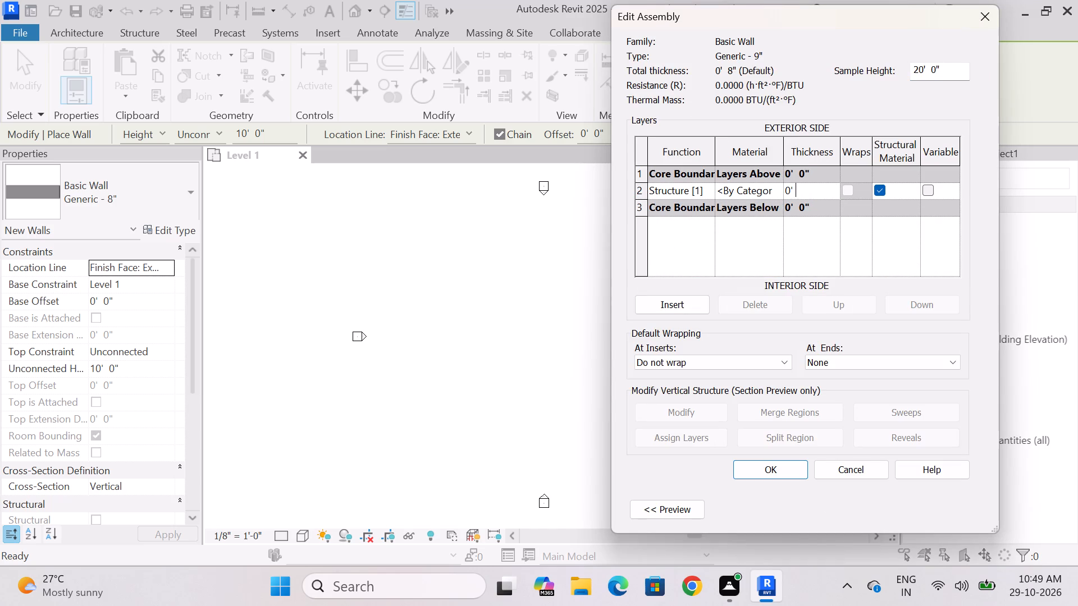
key("9")
key("shift+quotedbl")
key("Return")
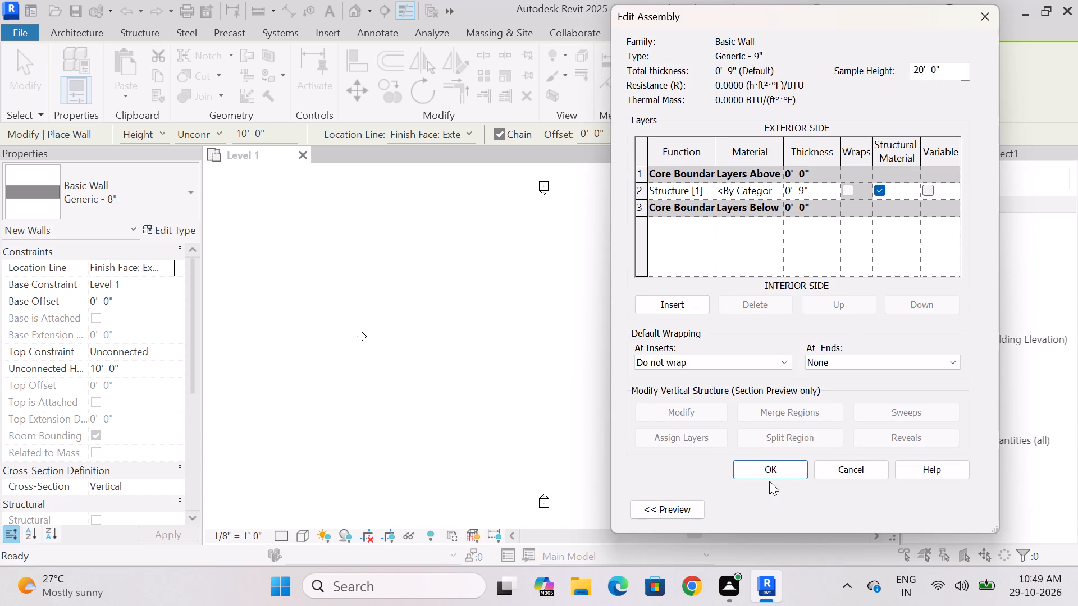
left_click(771, 471)
left_click(951, 510)
left_click(802, 504)
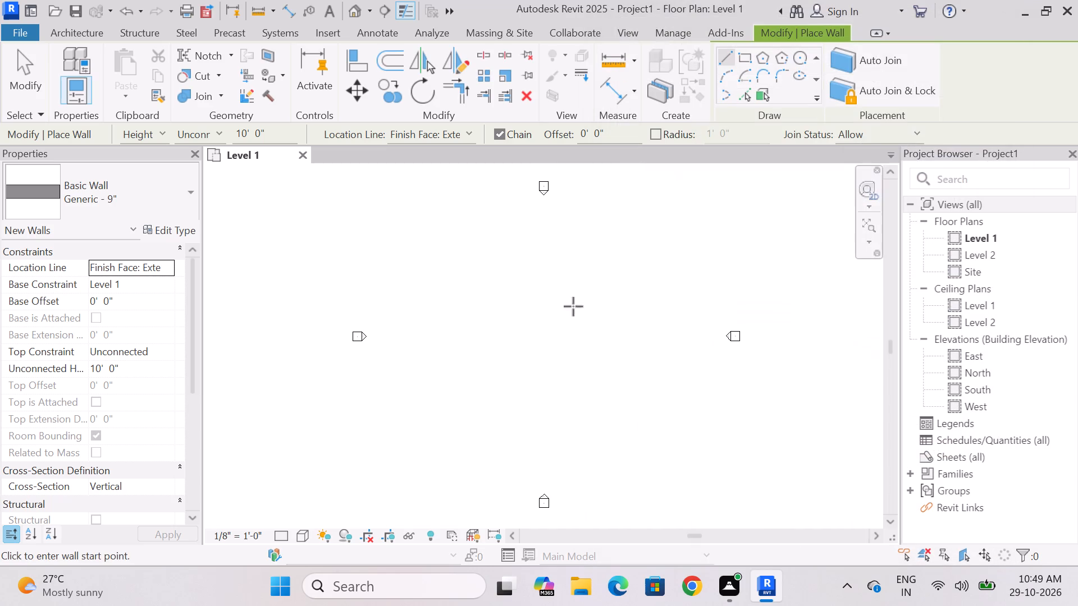
Set temporary dimensions to measure walls from Faces, and leave the wall command.
left_click(680, 27)
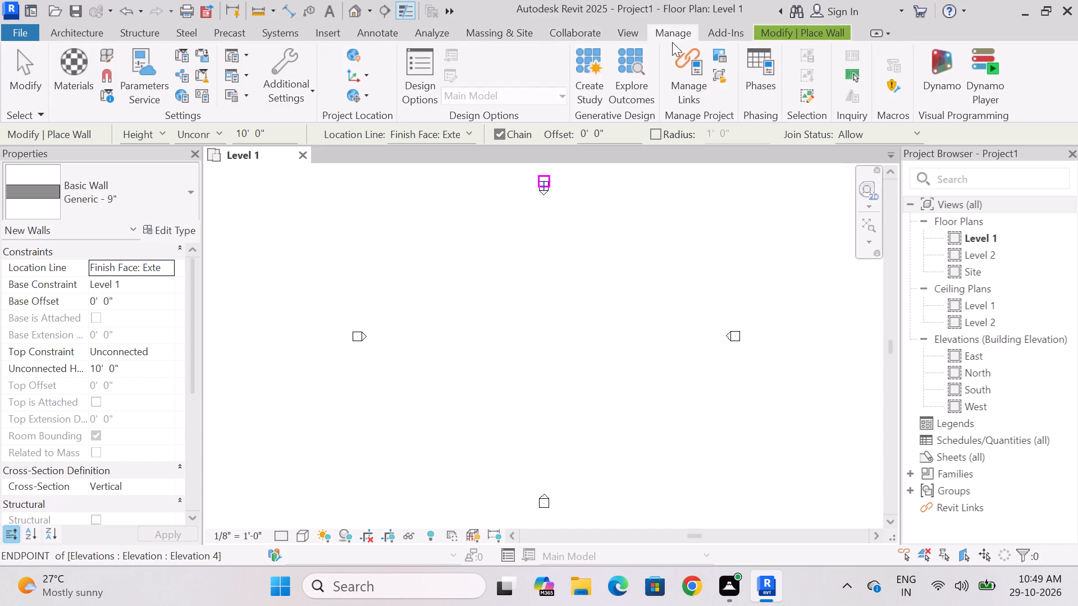
left_click(310, 89)
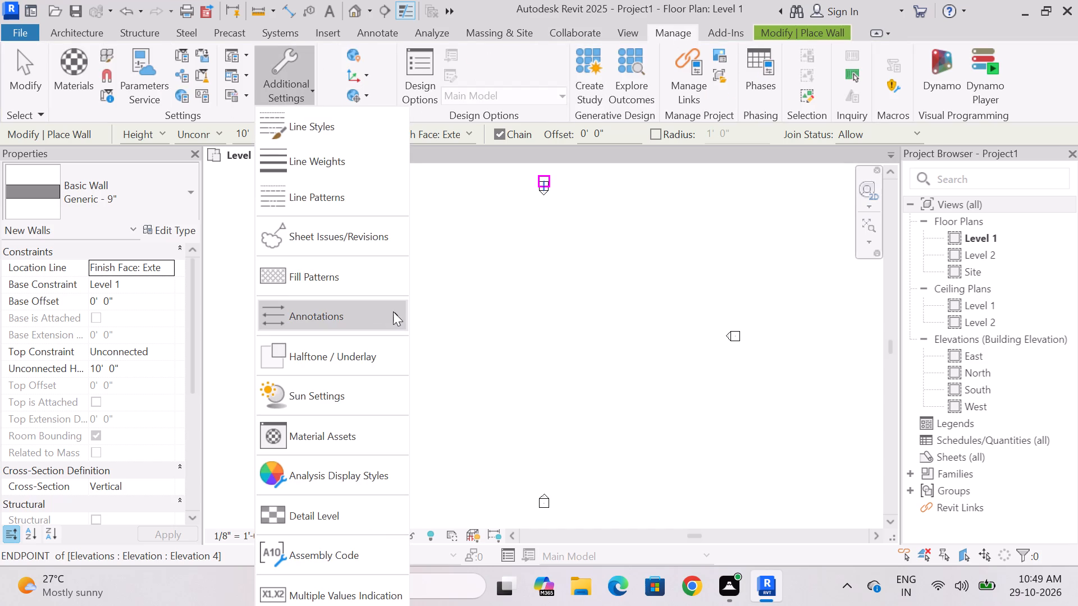
left_click(392, 311)
left_click(469, 343)
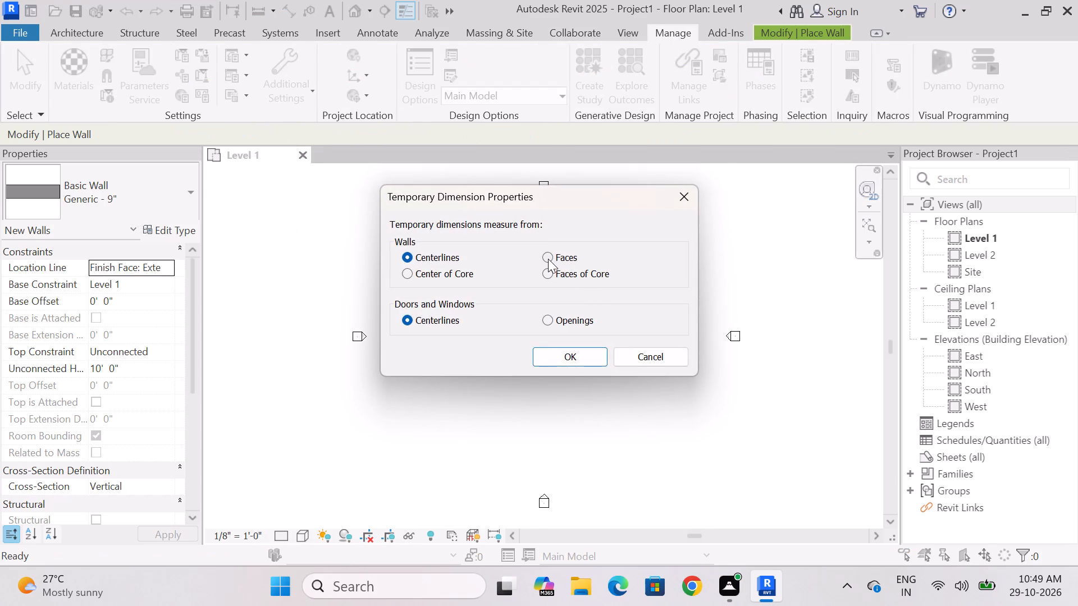
left_click(548, 259)
left_click(569, 359)
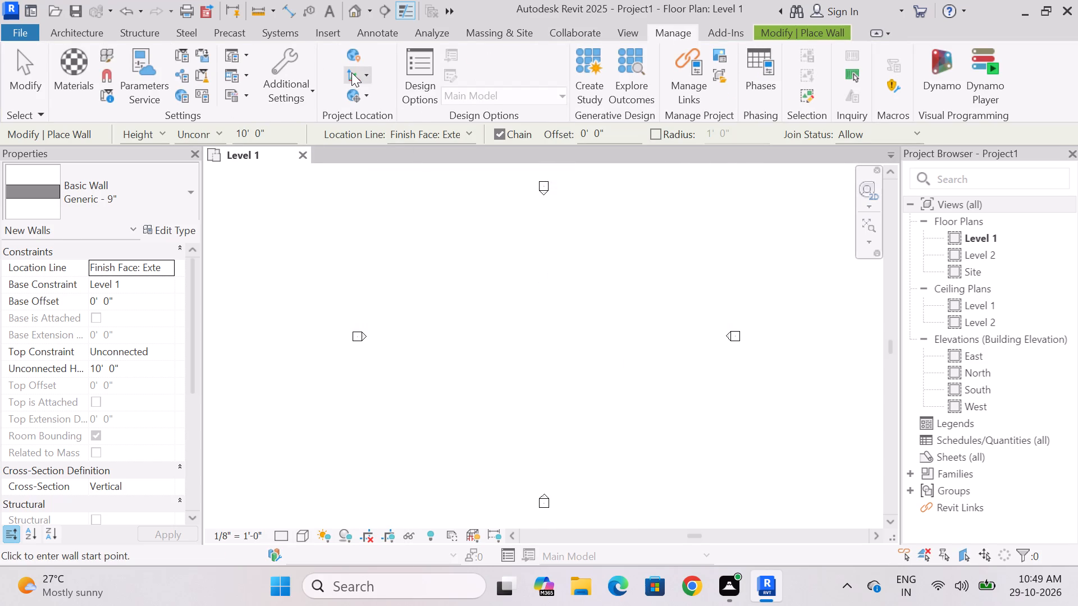
key("Escape")
key("Escape")
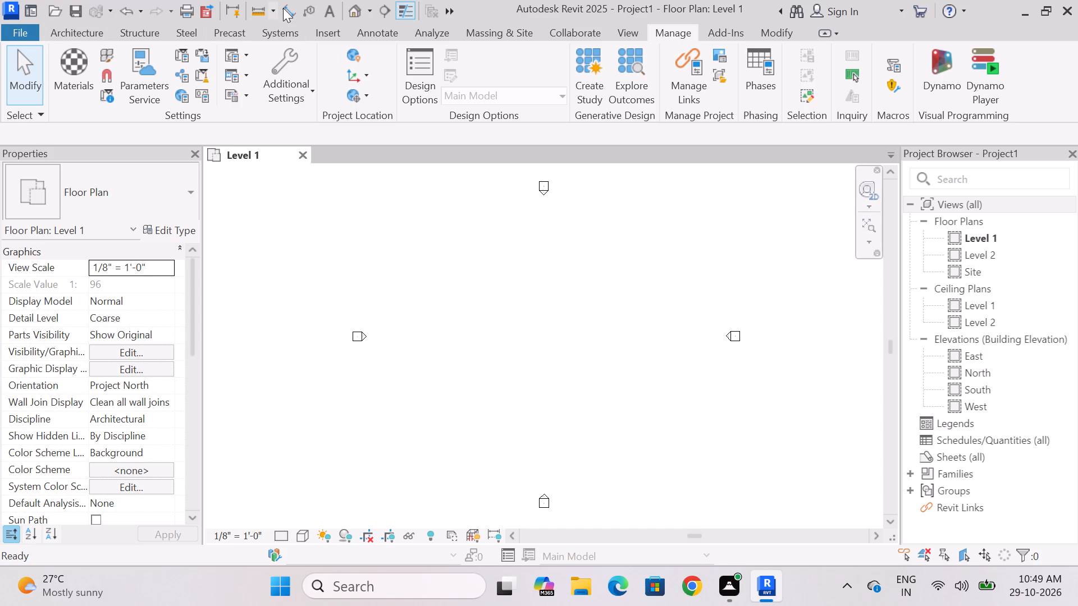
Set the Aligned dimension's wall reference preference to Wall faces.
left_click(286, 7)
left_click(230, 131)
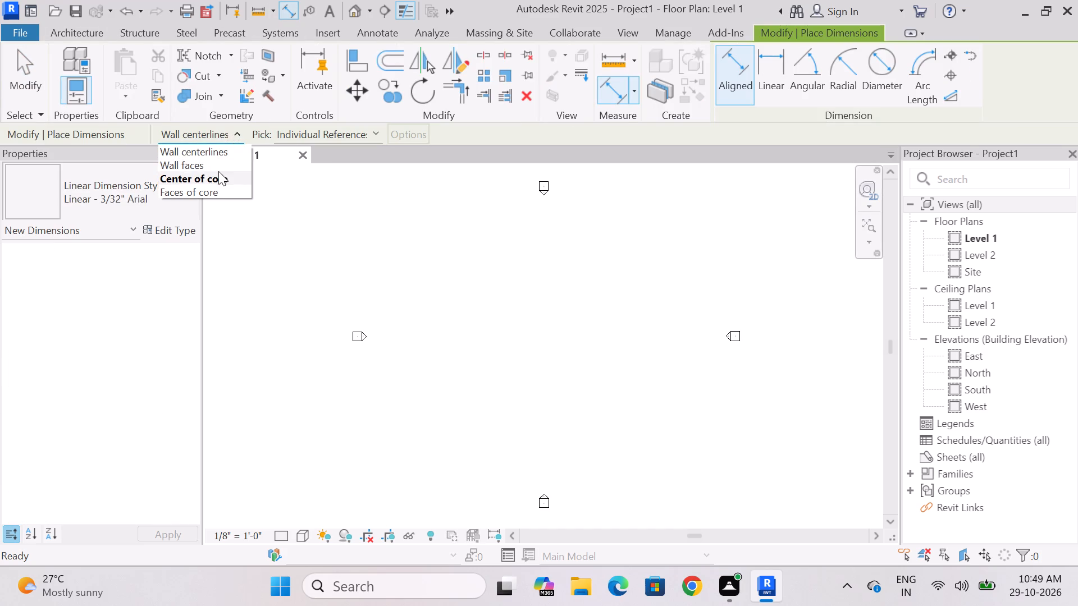
left_click(222, 164)
Configure the Generic - 5" wall type for placement with location line Finish Face: Exterior and top constraint Unconnected.
left_click(86, 28)
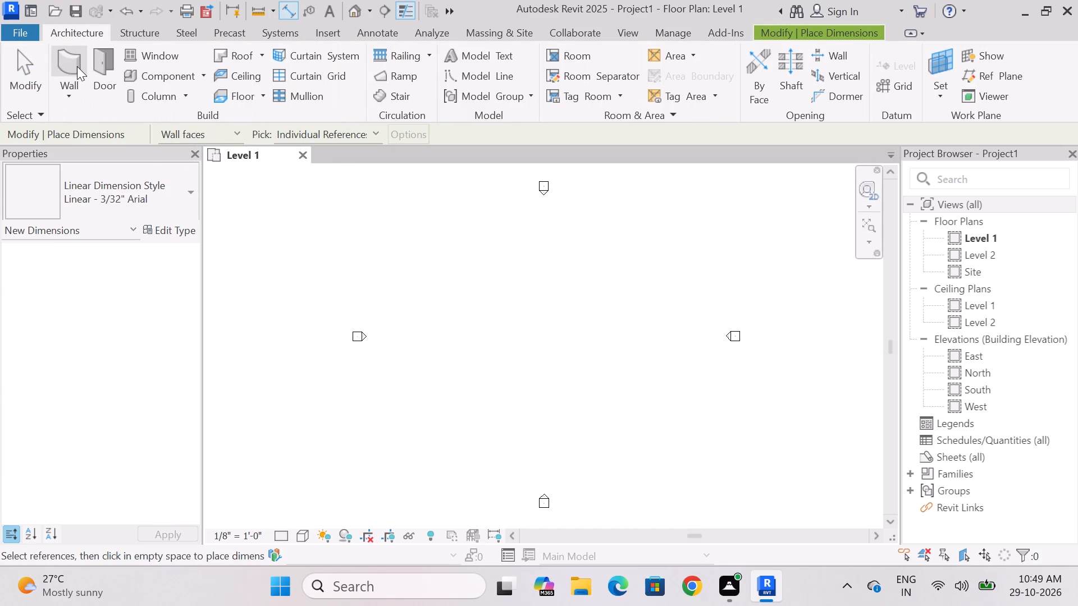
left_click(77, 66)
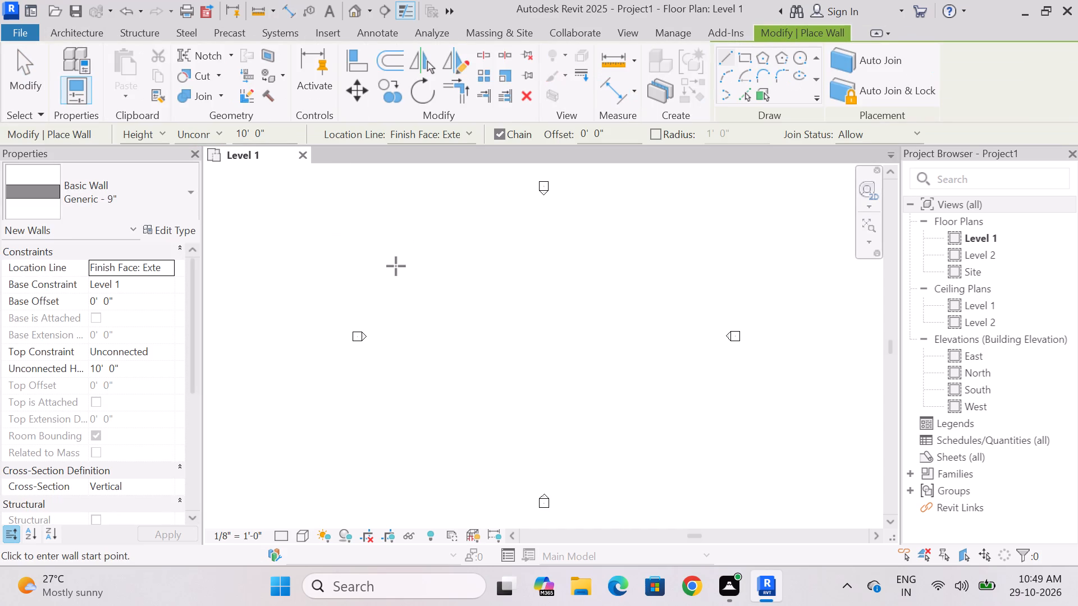
left_click(186, 205)
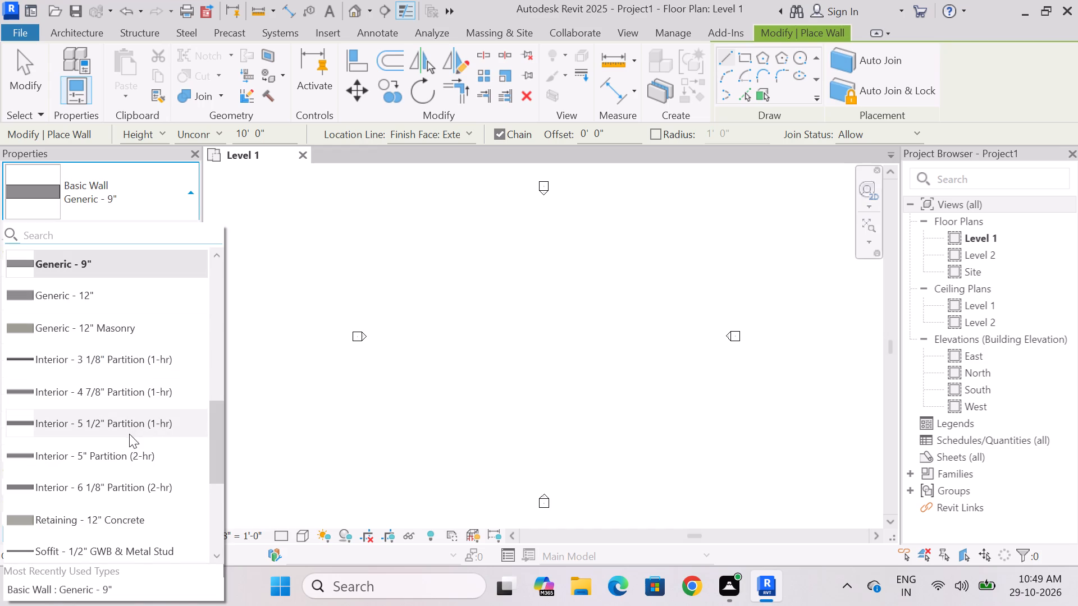
scroll(138, 300, "up", 2)
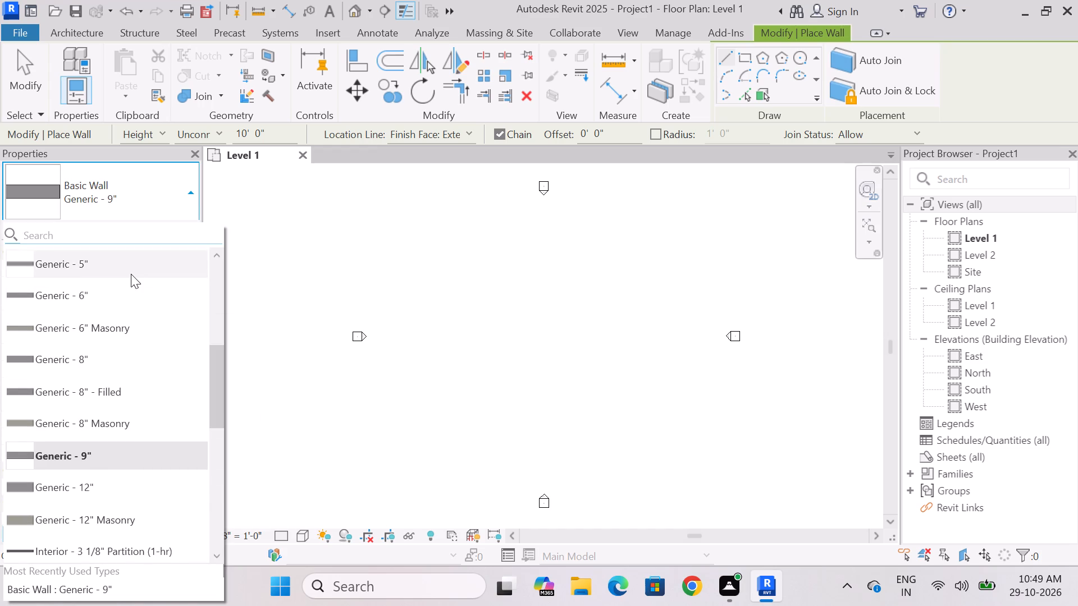
left_click(131, 274)
left_click(161, 269)
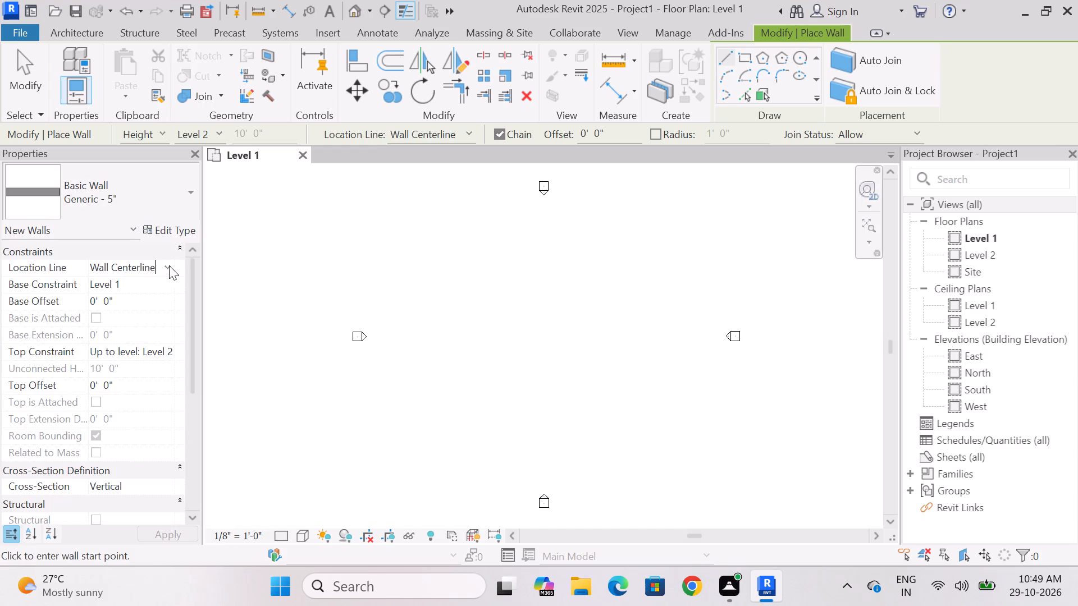
left_click(168, 265)
left_click(140, 314)
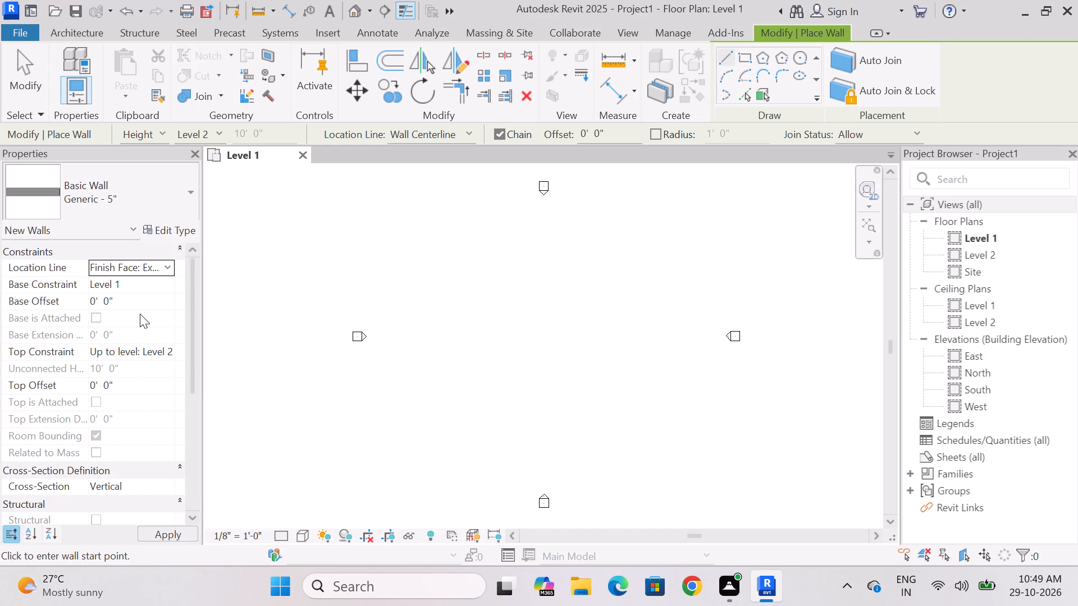
left_click(157, 356)
left_click(165, 351)
left_click(144, 365)
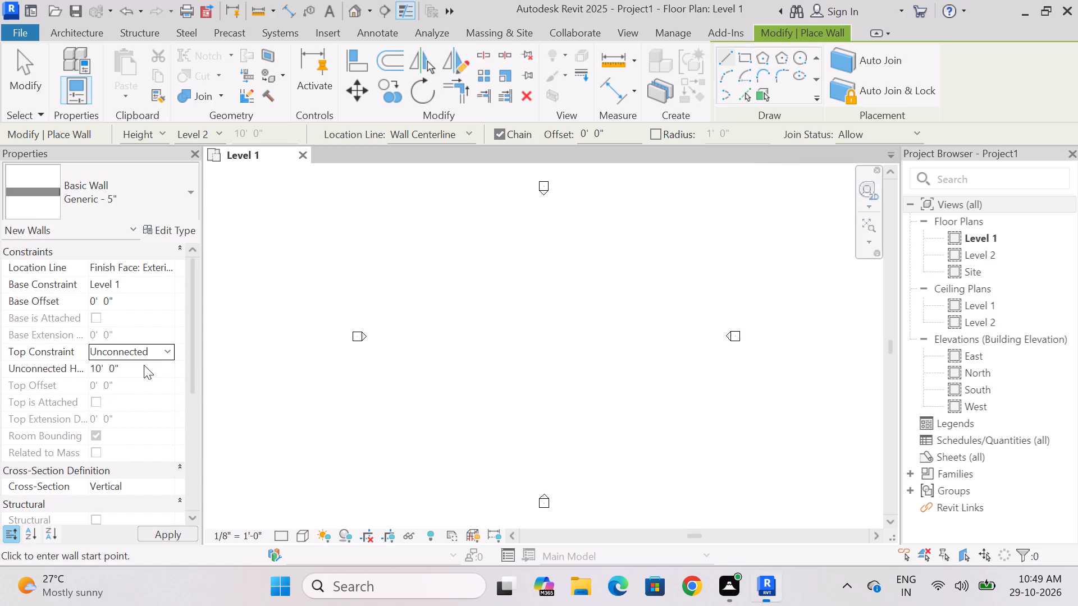
Switch the wall type for placement back to Generic - 9".
left_click(80, 33)
left_click(69, 65)
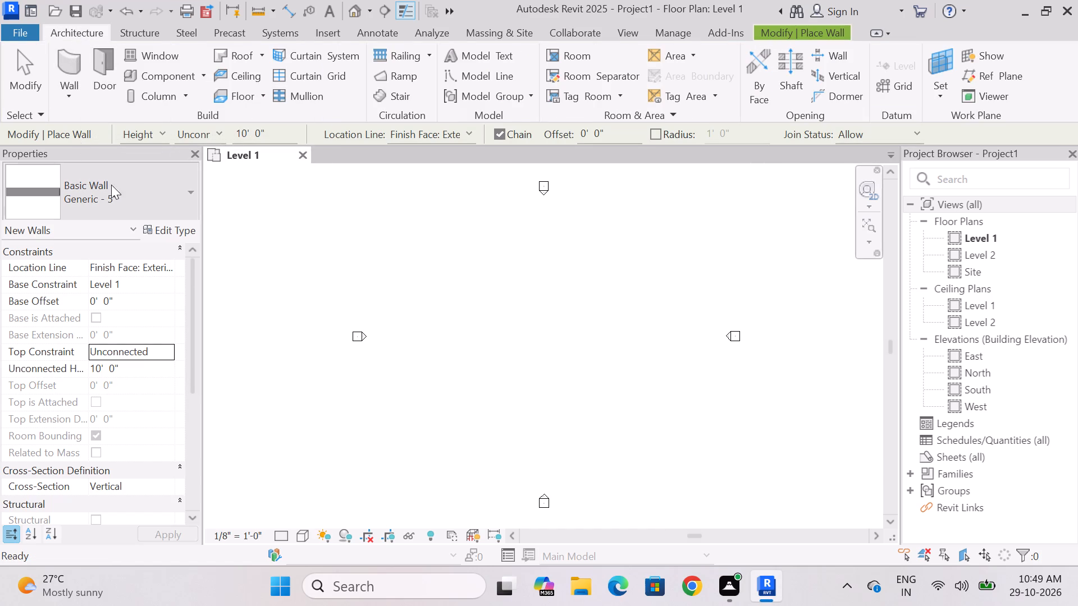
left_click(178, 192)
scroll(125, 347, "up", 2)
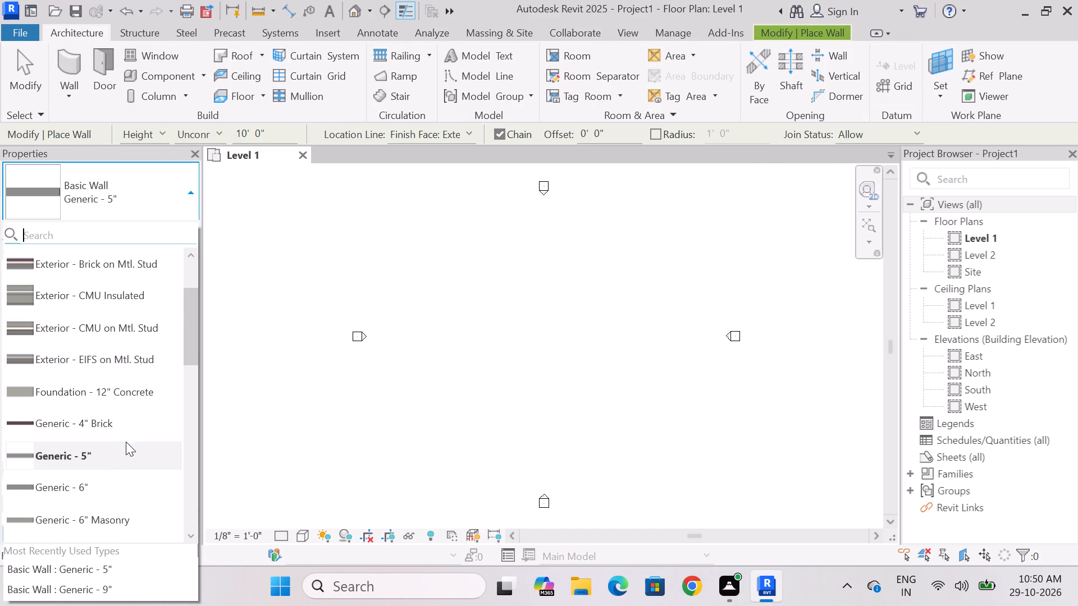
scroll(126, 440, "down", 2)
left_click(102, 454)
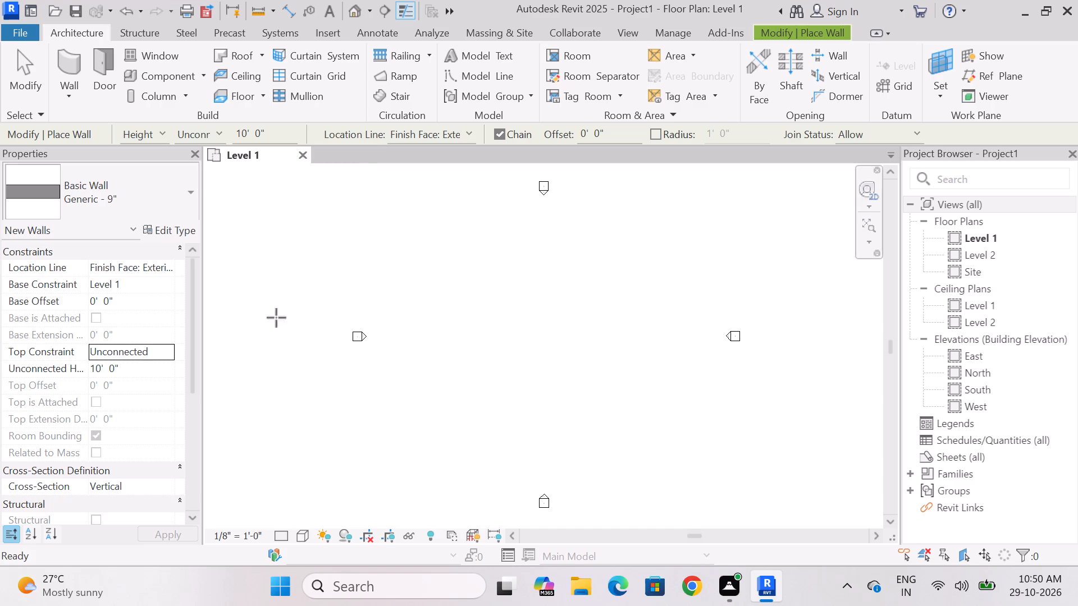
Collapse the Ceiling Plans group in the project browser.
scroll(287, 316, "down", 3)
scroll(412, 301, "up", 3)
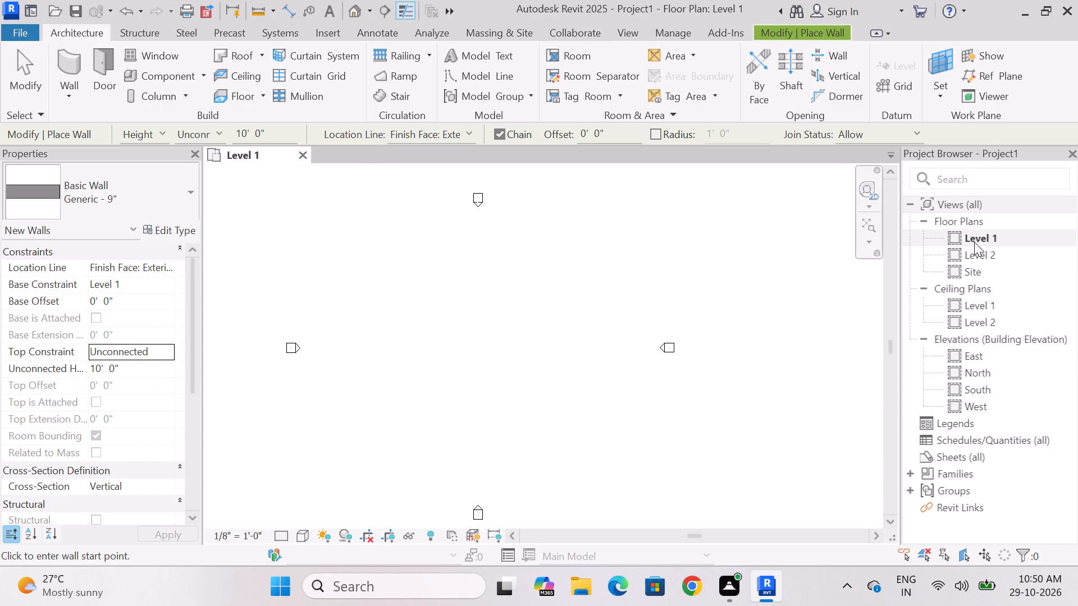
left_click(924, 291)
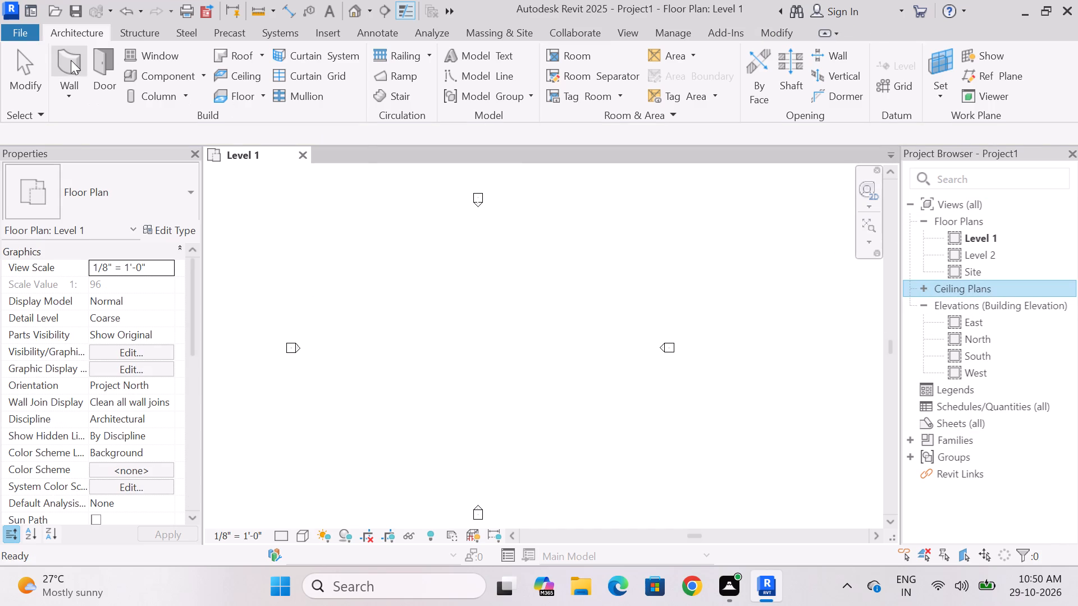
Draw the north outer wall 30' long and the east outer wall 60' long with Generic - 9" walls.
left_click(67, 61)
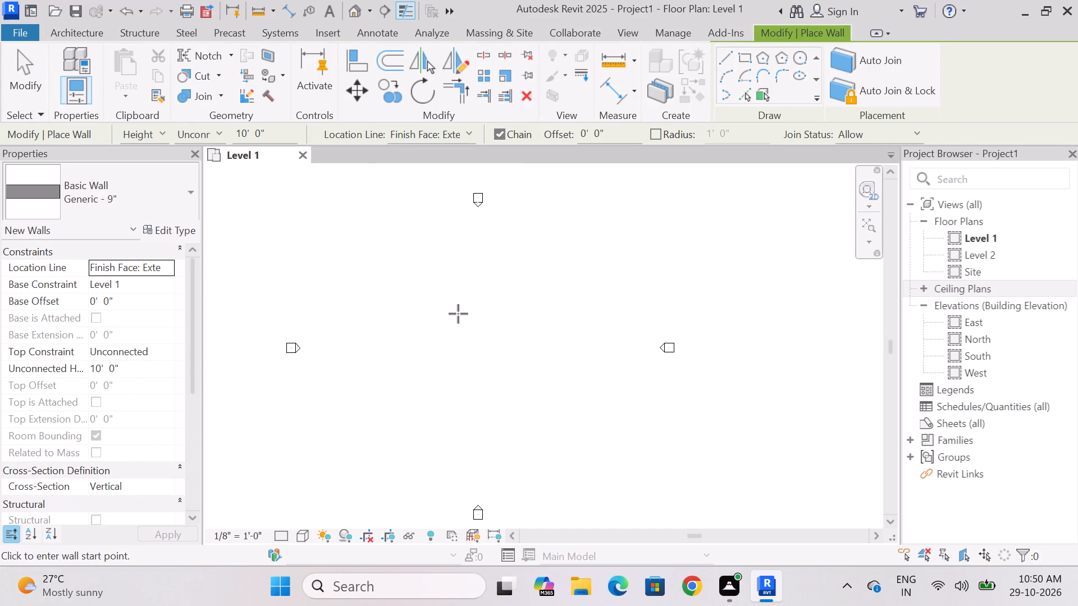
scroll(447, 299, "up", 1)
scroll(445, 286, "down", 1)
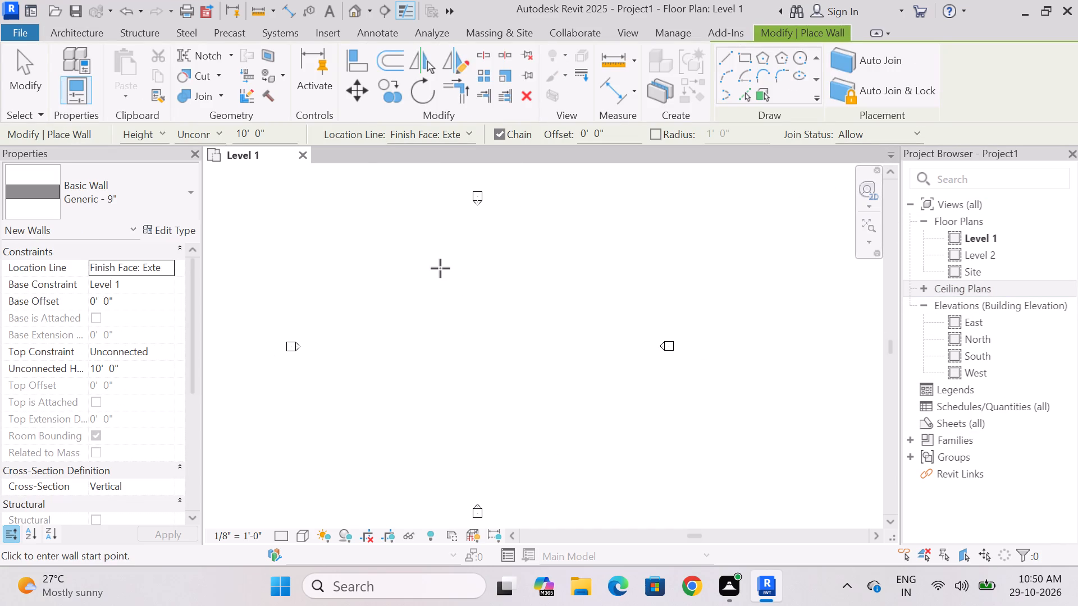
left_click(439, 267)
scroll(512, 269, "up", 1)
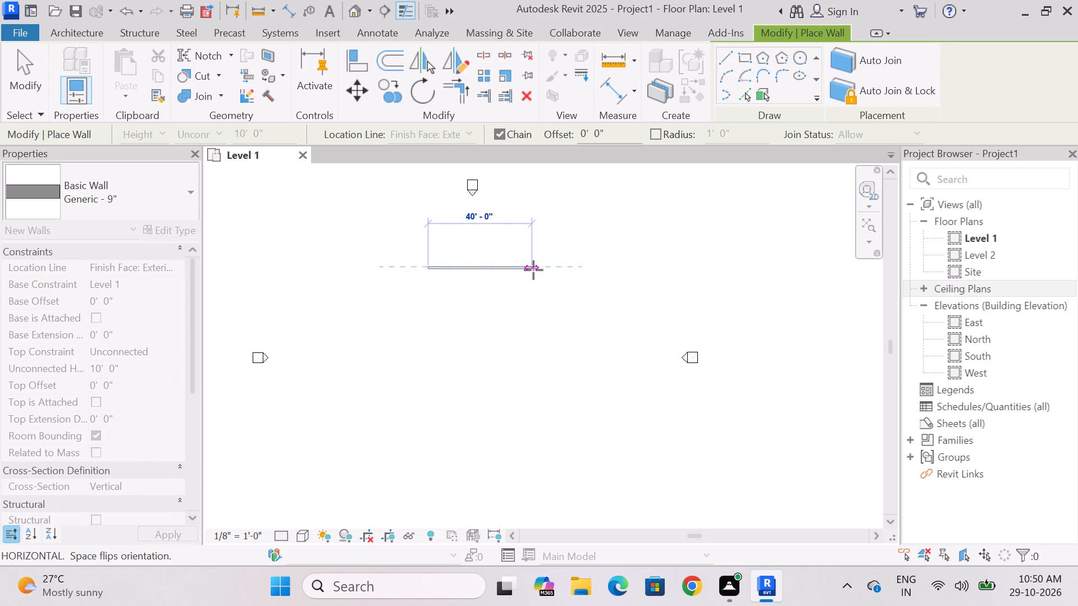
type("30")
key("apostrophe")
key("Return")
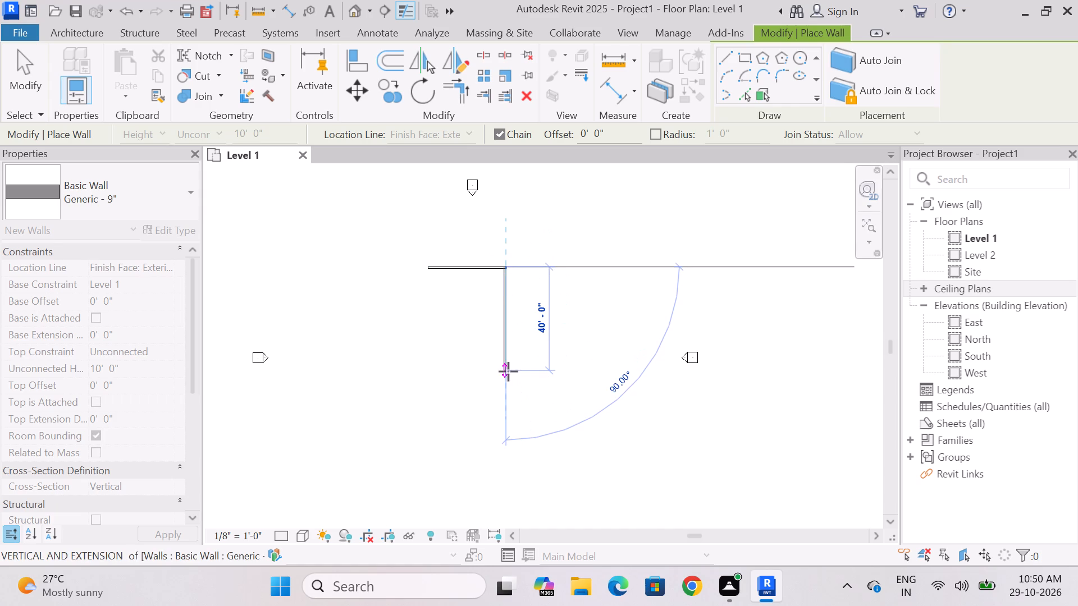
type("60'")
key("Return")
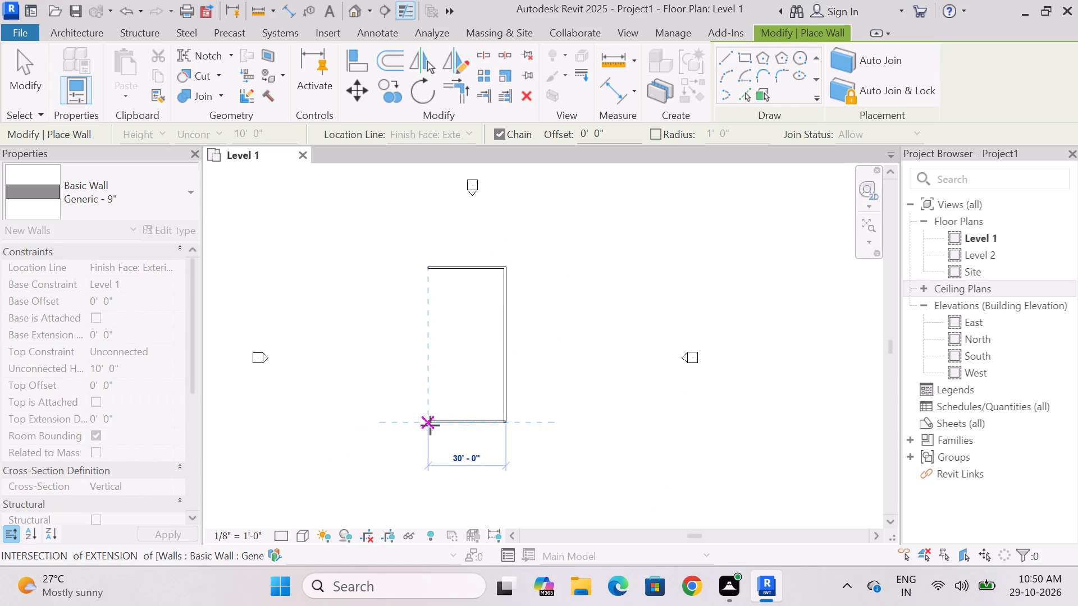
Close the 30' by 60' outer rectangle with the south and west Generic - 9" walls, ending at the northwest outer corner.
left_click(431, 425)
scroll(428, 259, "up", 11)
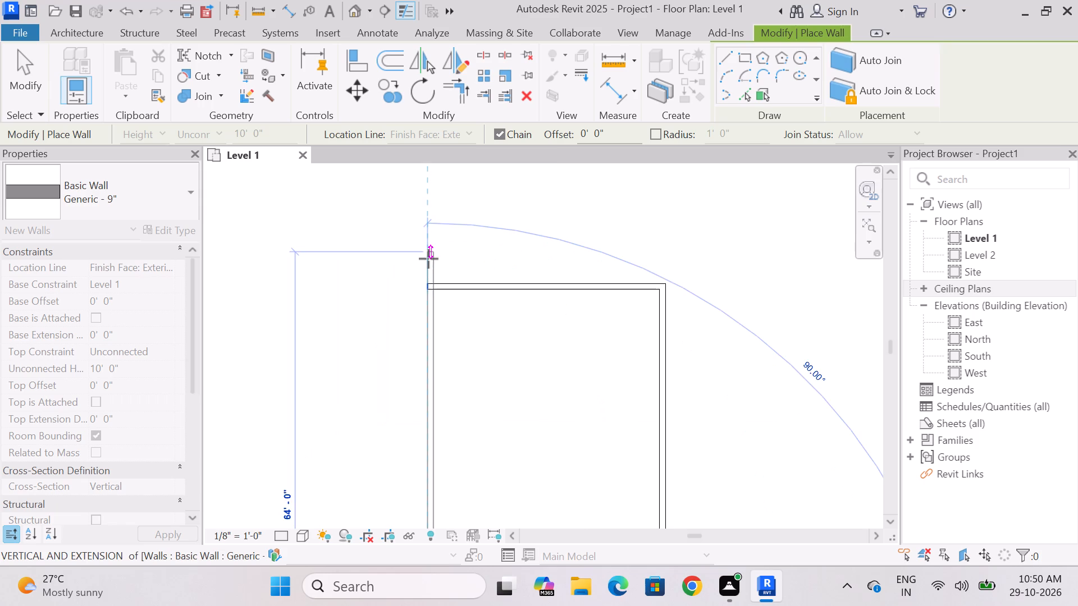
scroll(428, 259, "up", 2)
scroll(423, 347, "up", 4)
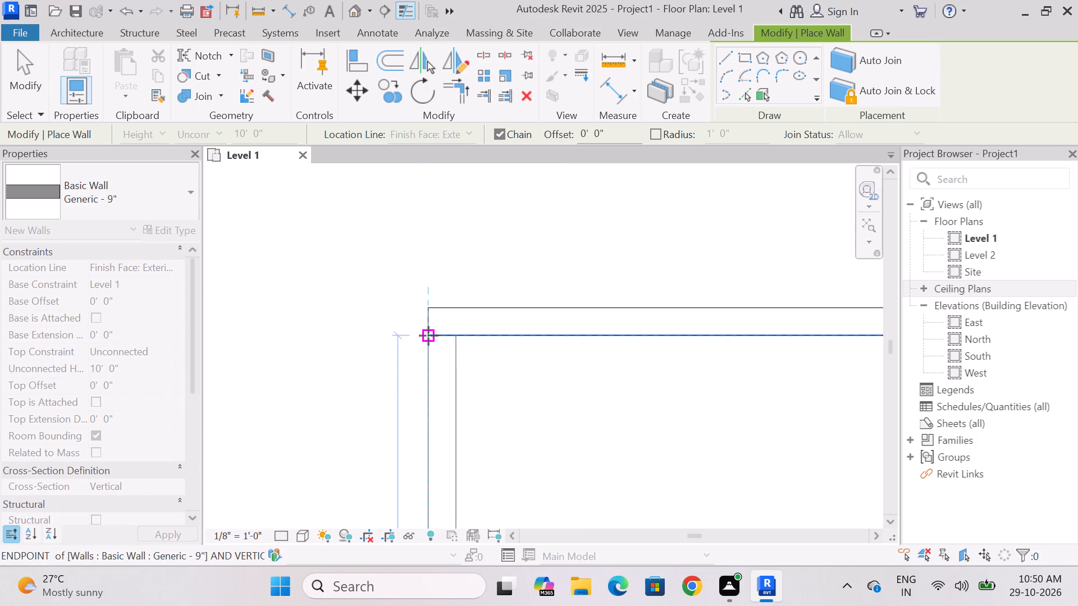
left_click(428, 306)
key("Escape")
scroll(469, 222, "down", 7)
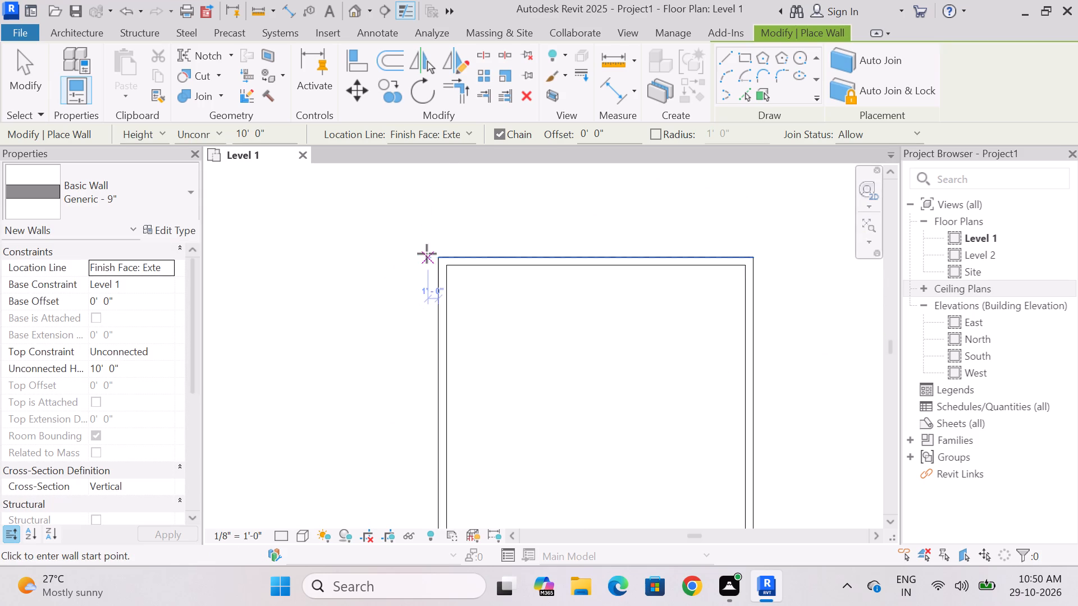
scroll(427, 254, "down", 10)
scroll(453, 306, "down", 3)
scroll(489, 377, "up", 6)
scroll(486, 383, "down", 4)
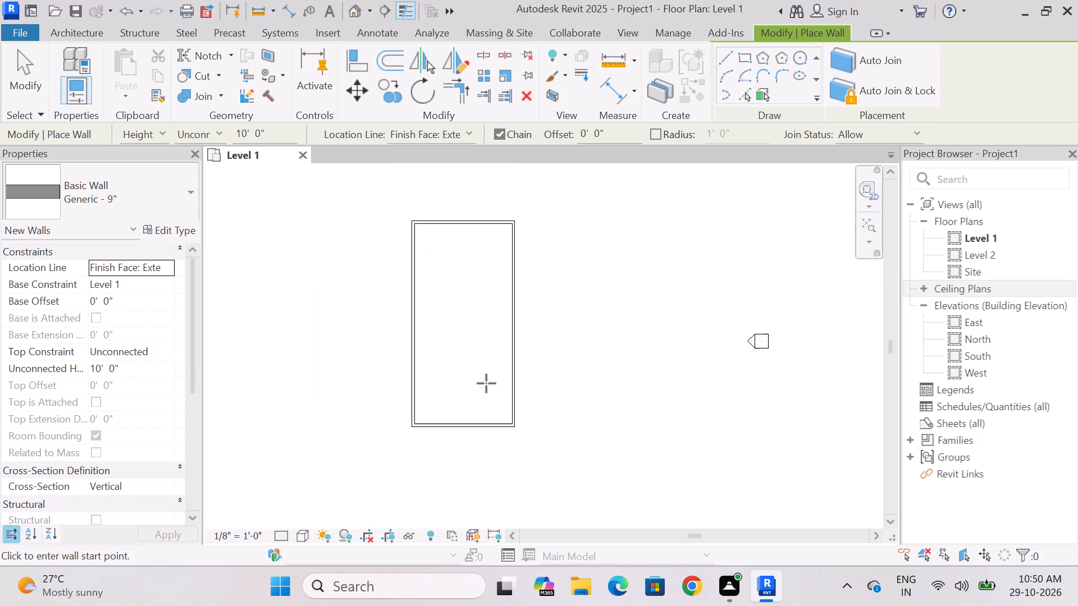
scroll(486, 382, "up", 2)
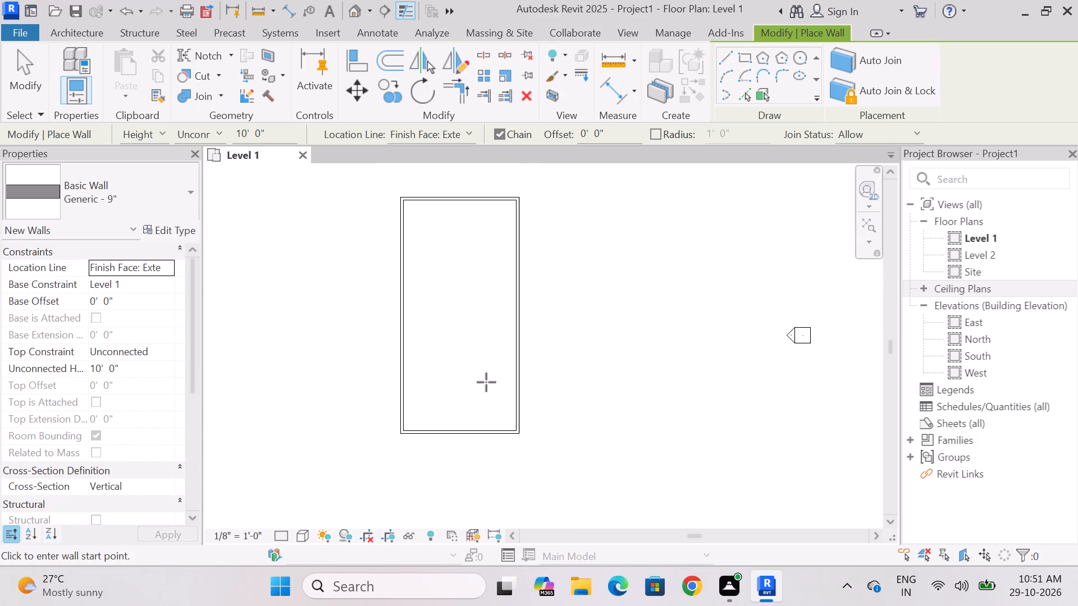
scroll(486, 382, "down", 2)
middle_click_drag(488, 382, 473, 382)
scroll(468, 381, "up", 2)
key("Escape")
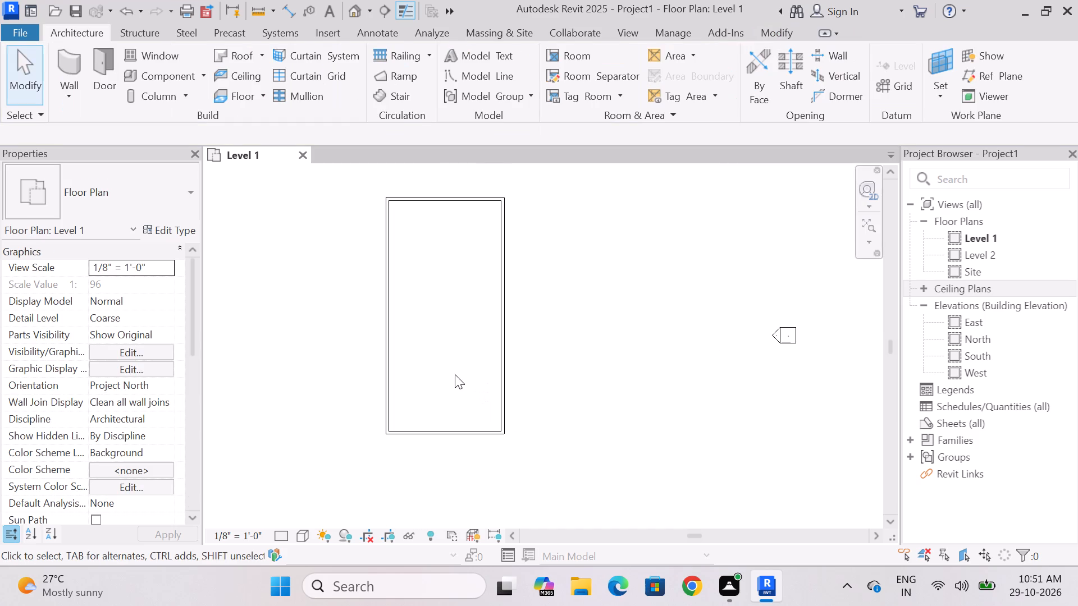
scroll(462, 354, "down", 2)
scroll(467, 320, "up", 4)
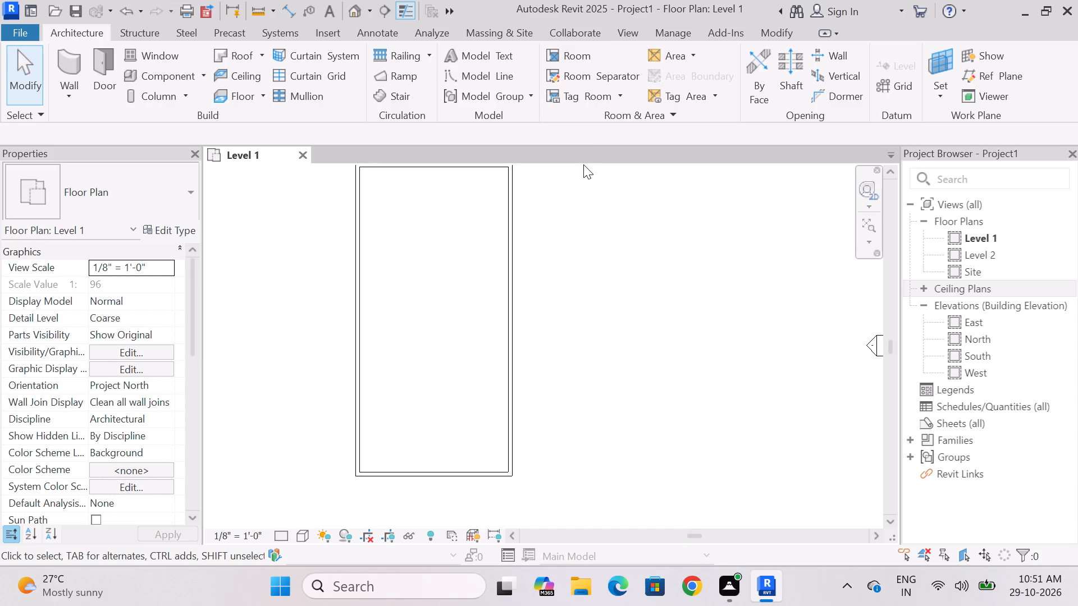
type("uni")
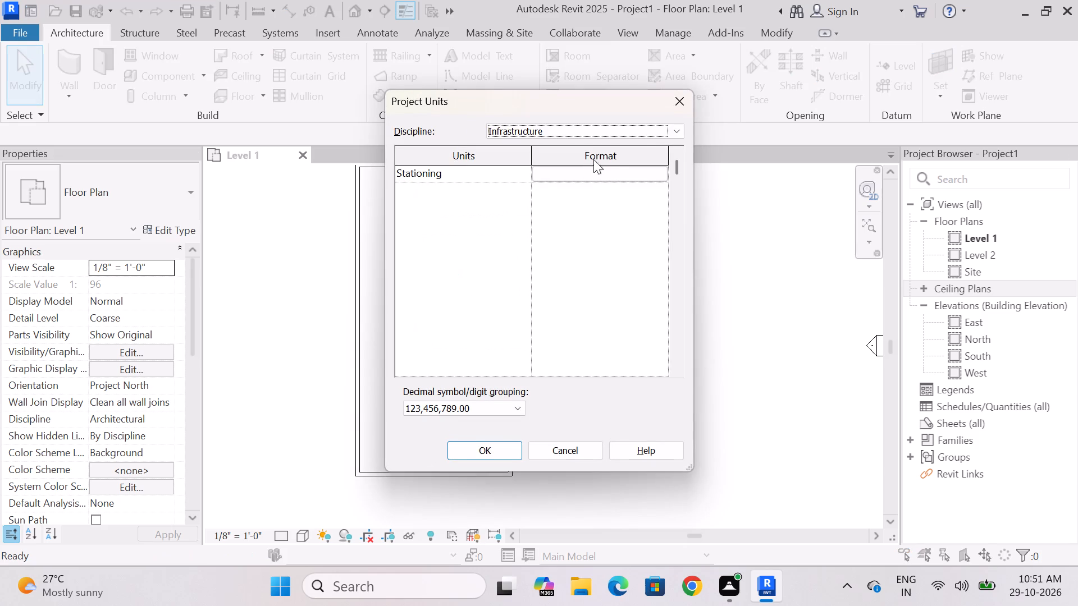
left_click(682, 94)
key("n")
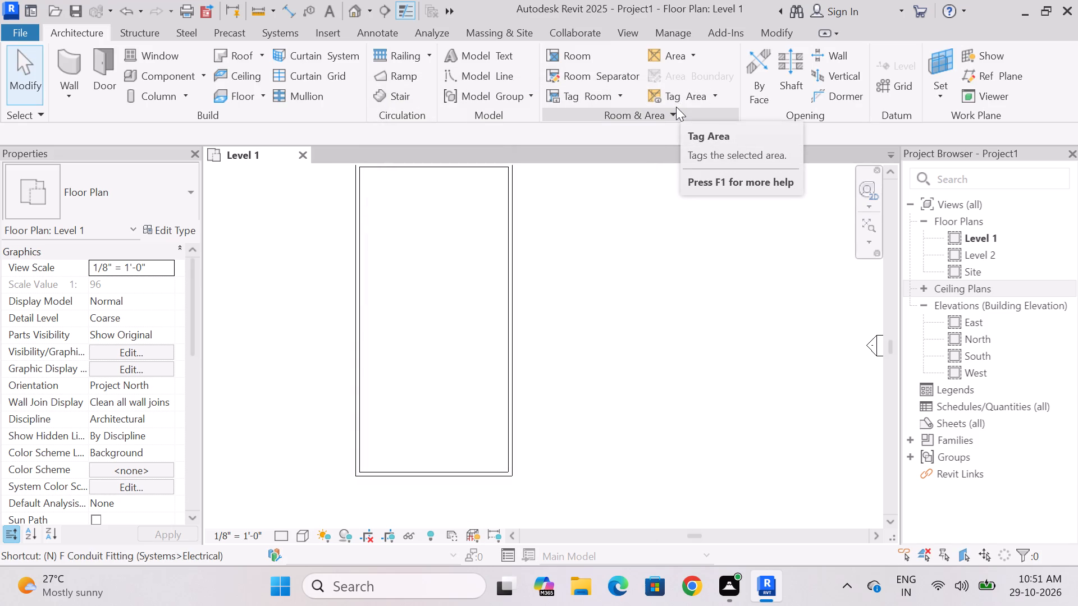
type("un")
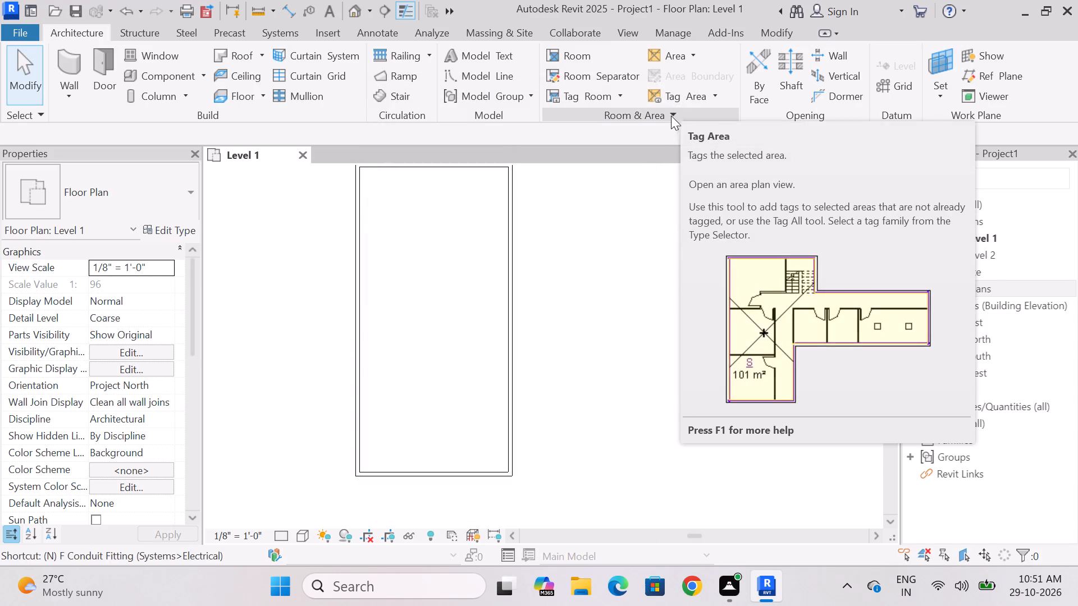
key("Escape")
Set the project length format to round to the nearest 1/2", suppressing 0 feet and spaces.
type("un")
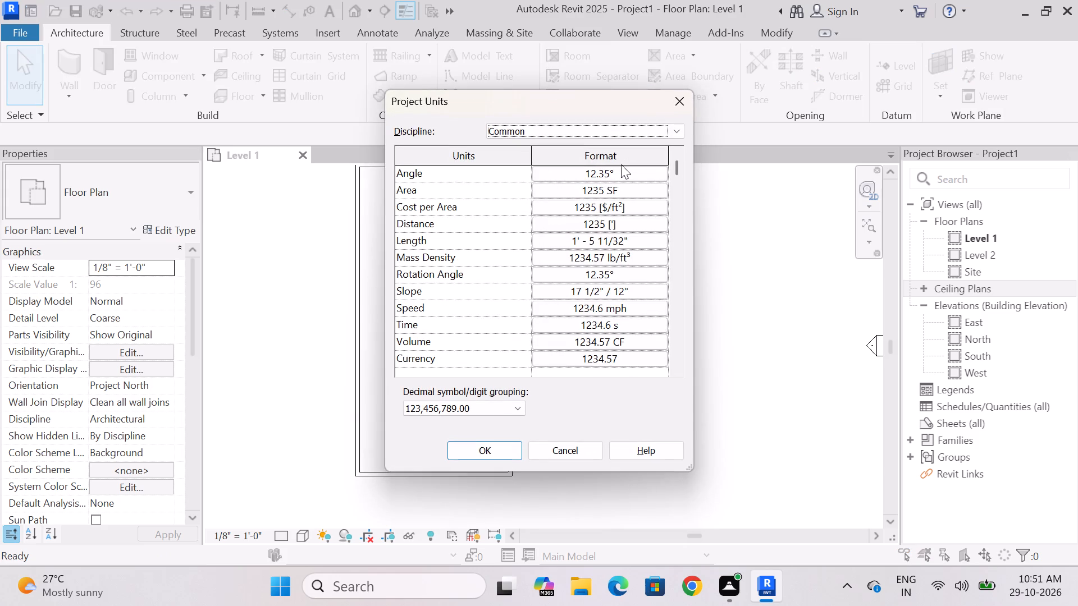
left_click(623, 235)
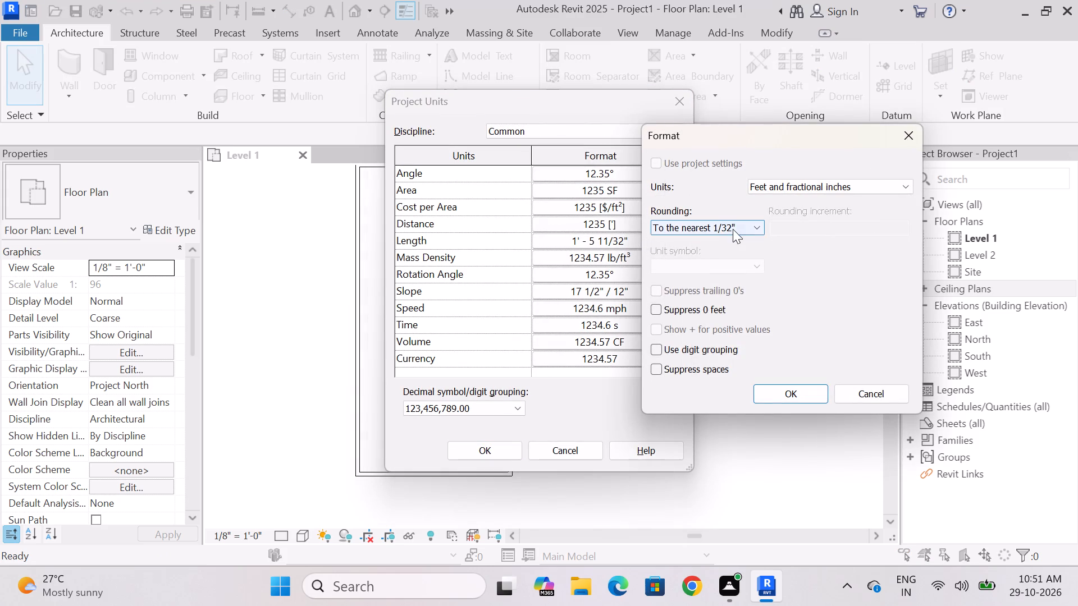
left_click(734, 229)
left_click(704, 273)
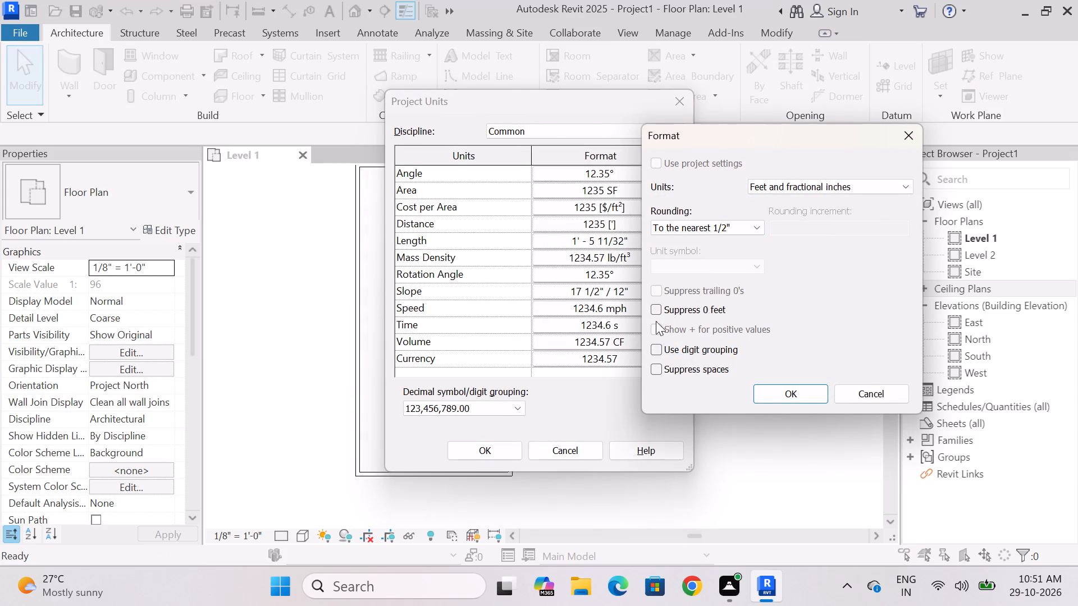
left_click_drag(654, 311, 655, 316)
left_click_drag(653, 369, 653, 364)
left_click(656, 309)
left_click(802, 394)
left_click(486, 446)
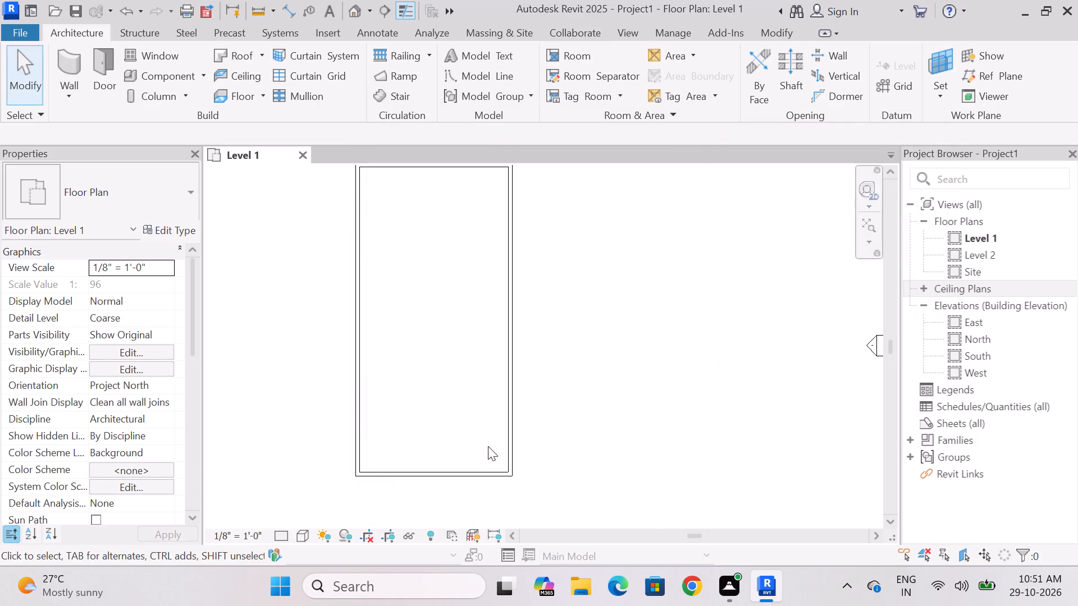
Draw a Generic - 5" partition wall across the rectangle between the midpoints of the west and east walls' inner faces.
scroll(449, 264, "down", 3)
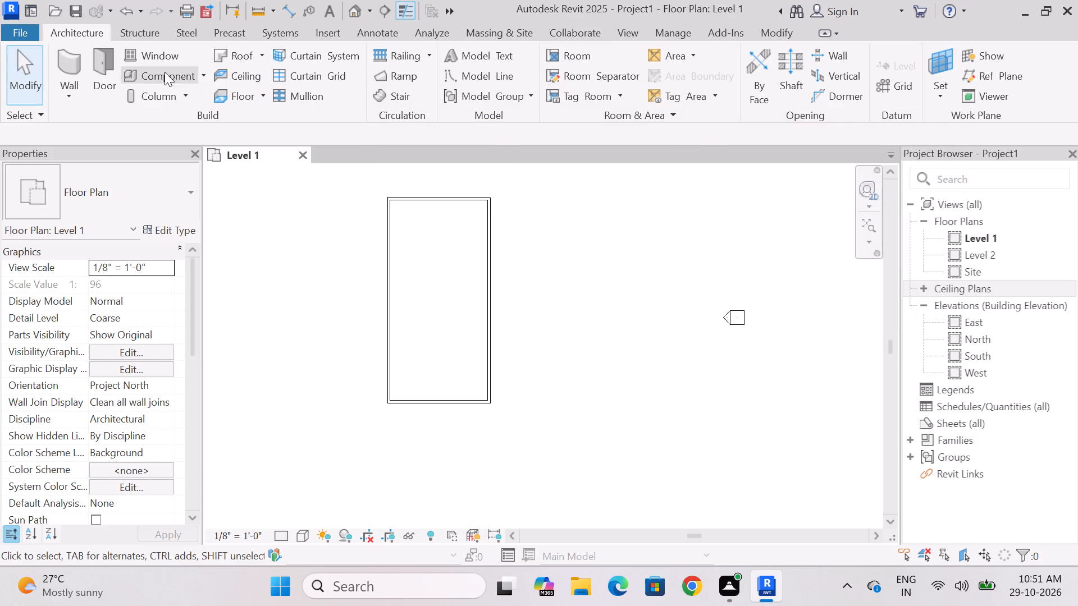
left_click(85, 61)
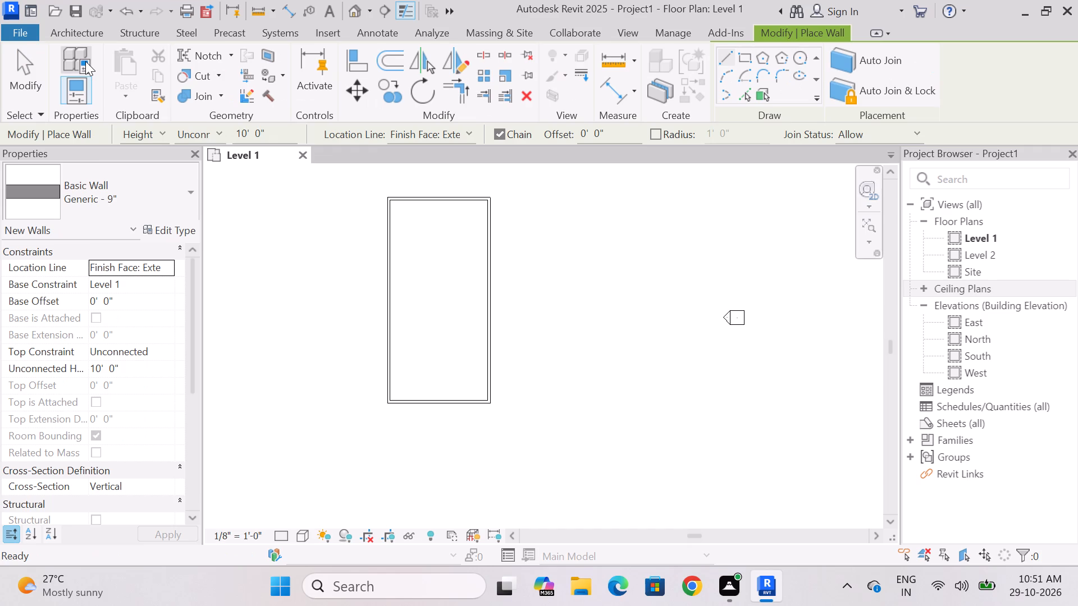
scroll(398, 310, "up", 3)
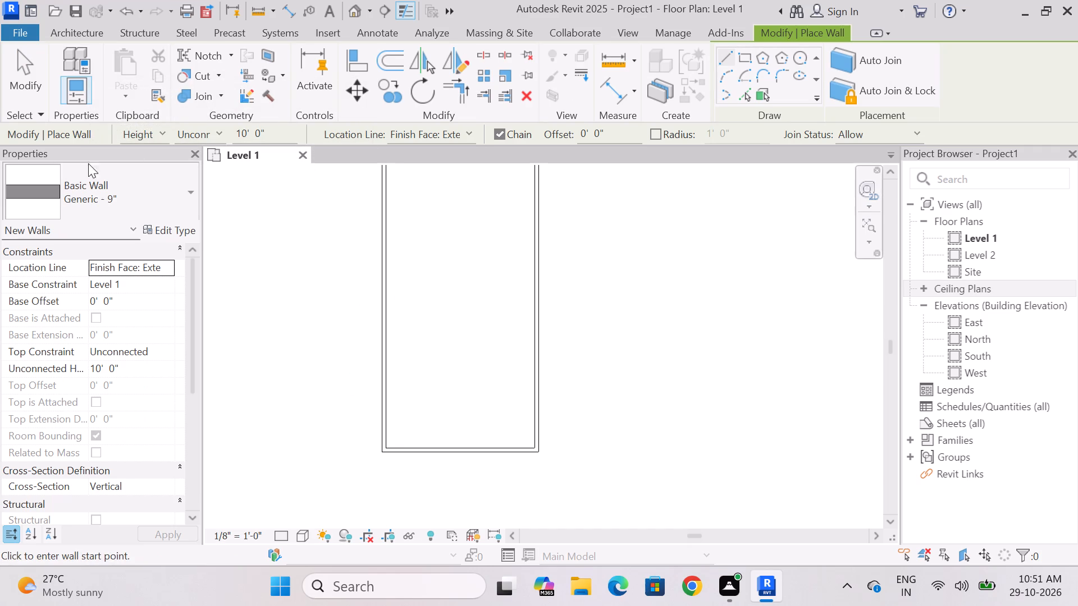
left_click(67, 31)
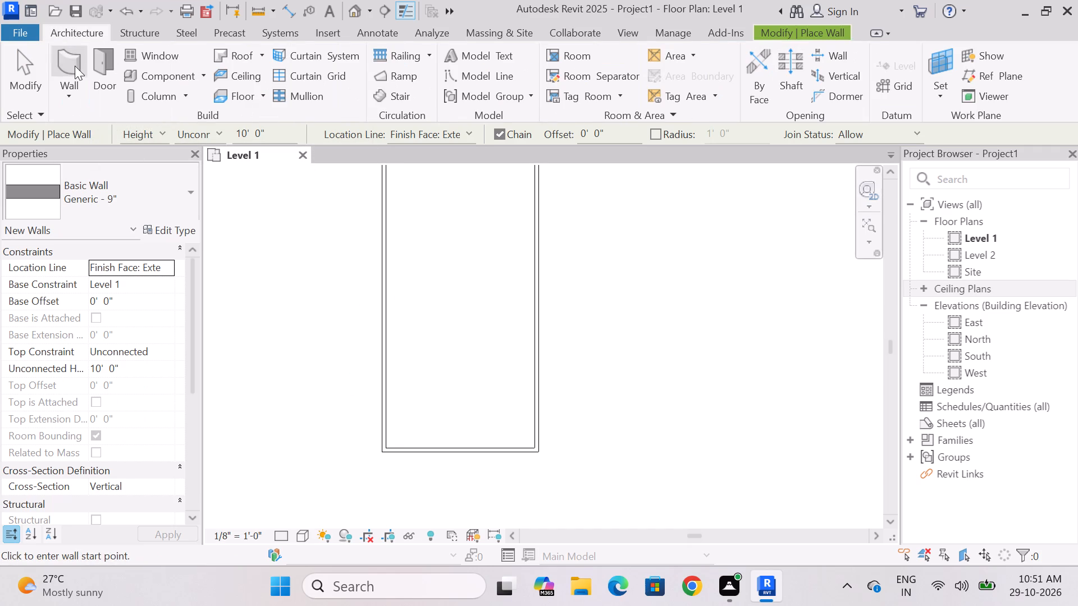
left_click(189, 204)
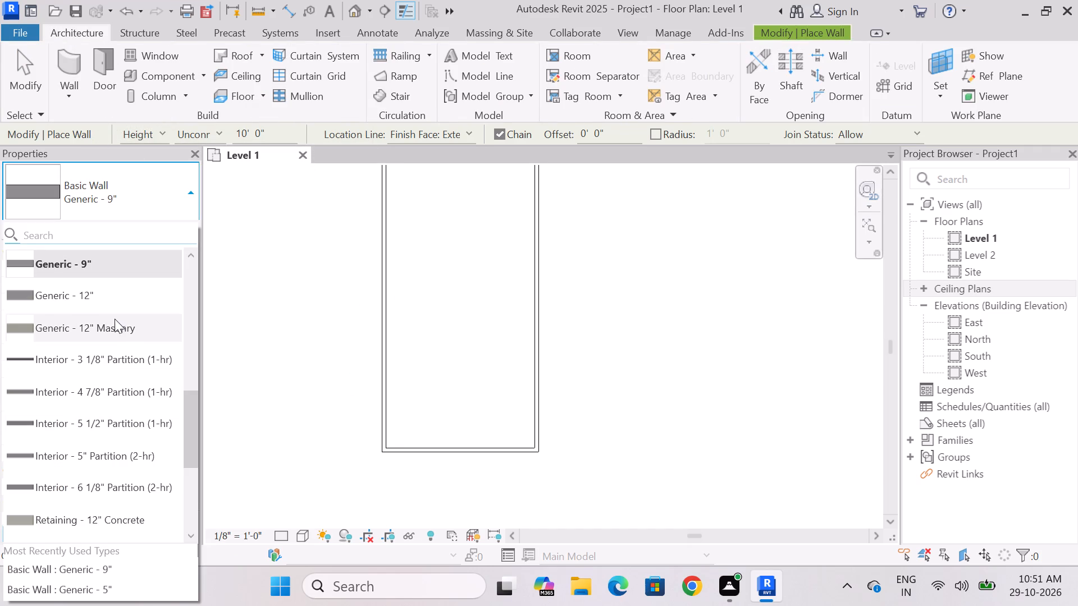
scroll(115, 318, "up", 2)
left_click(108, 271)
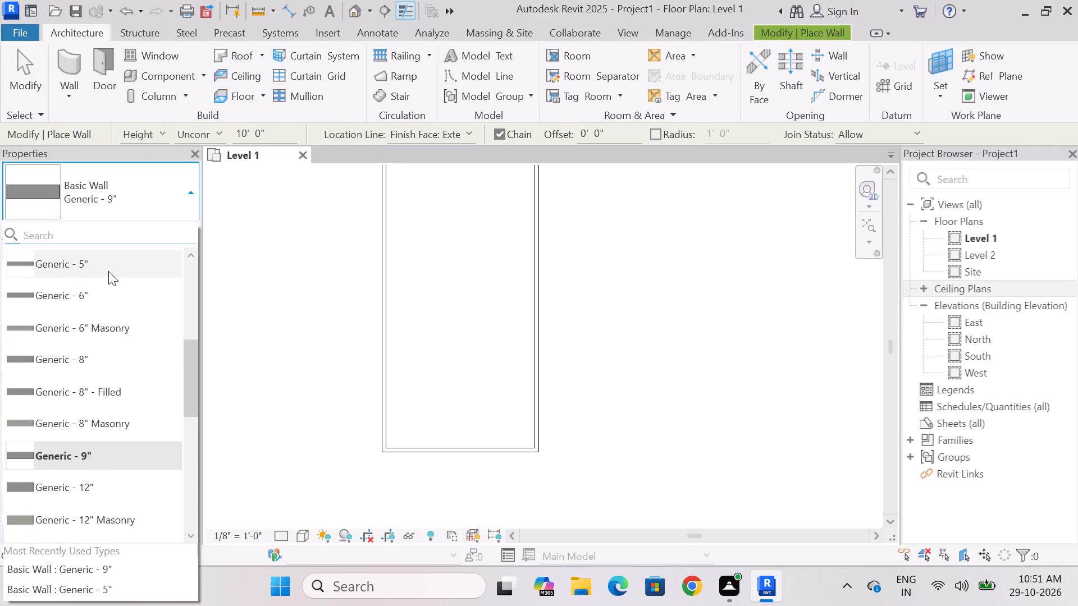
scroll(372, 380, "down", 3)
scroll(423, 309, "up", 3)
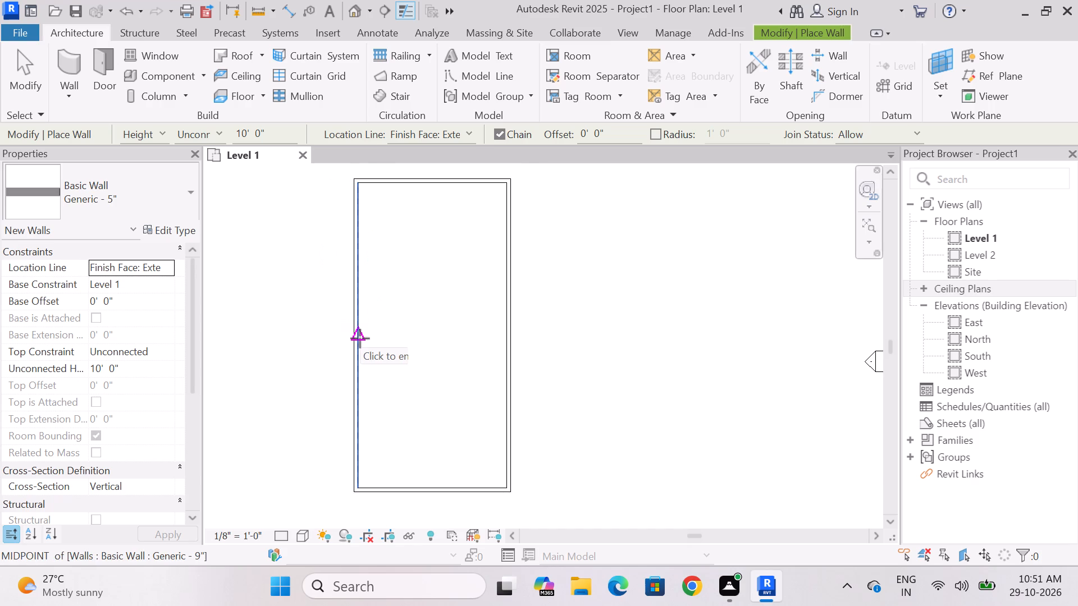
left_click(360, 336)
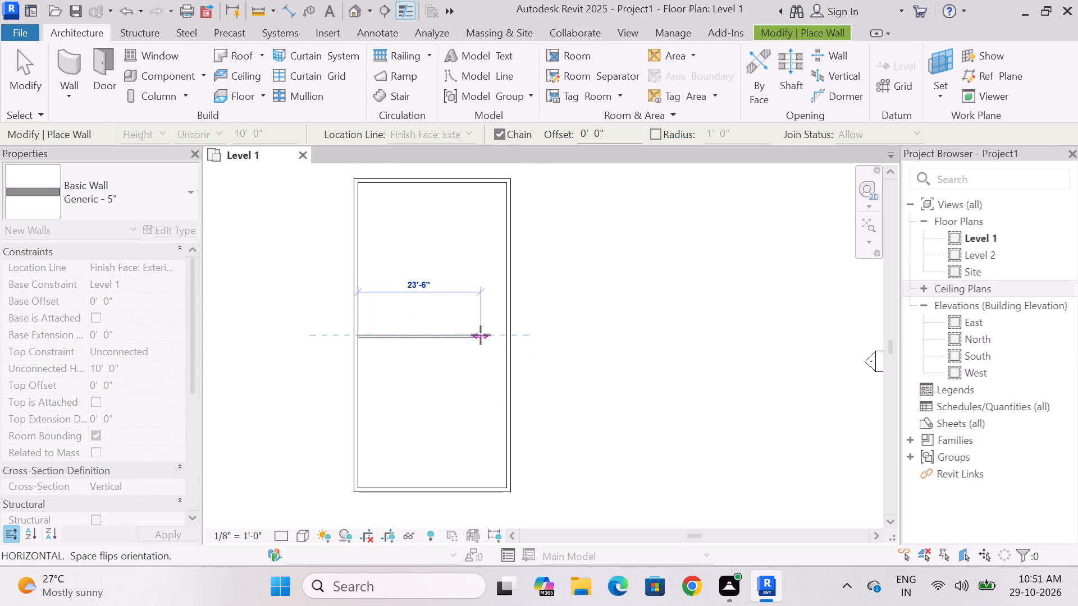
scroll(481, 335, "up", 7)
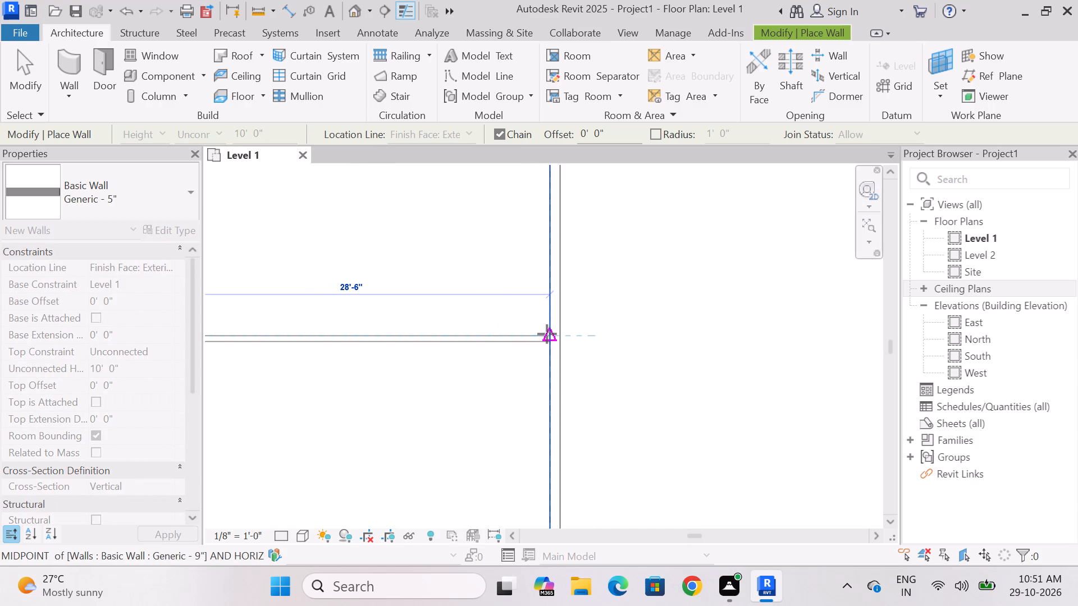
left_click(547, 334)
key("Escape")
Check the clear distance from the north wall's inner face to the partition's north face with an Aligned dimension.
scroll(426, 377, "down", 11)
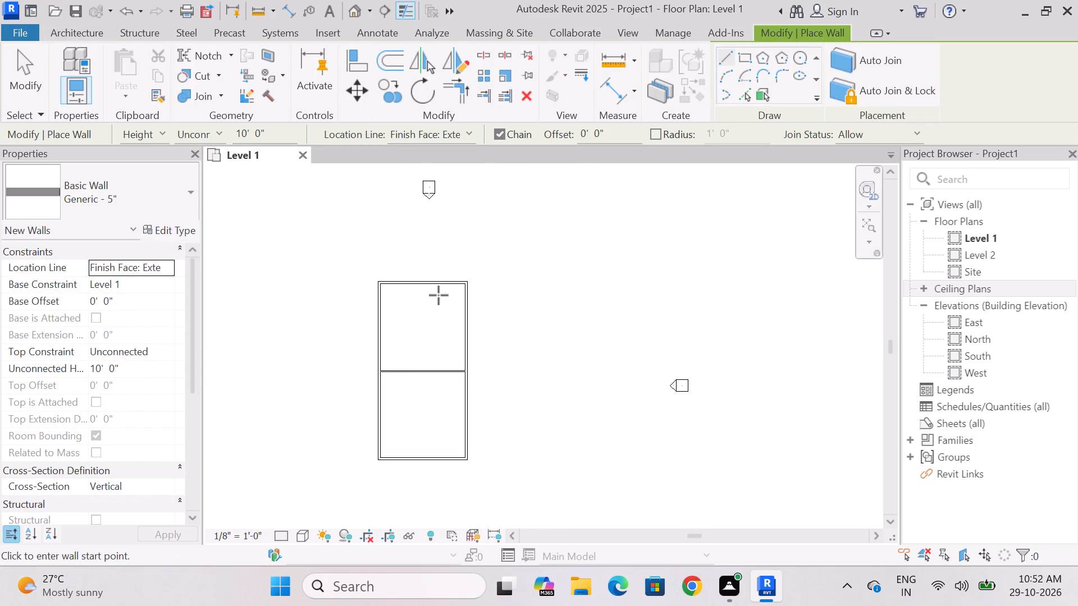
scroll(438, 295, "down", 2)
scroll(438, 373, "up", 6)
scroll(438, 373, "down", 2)
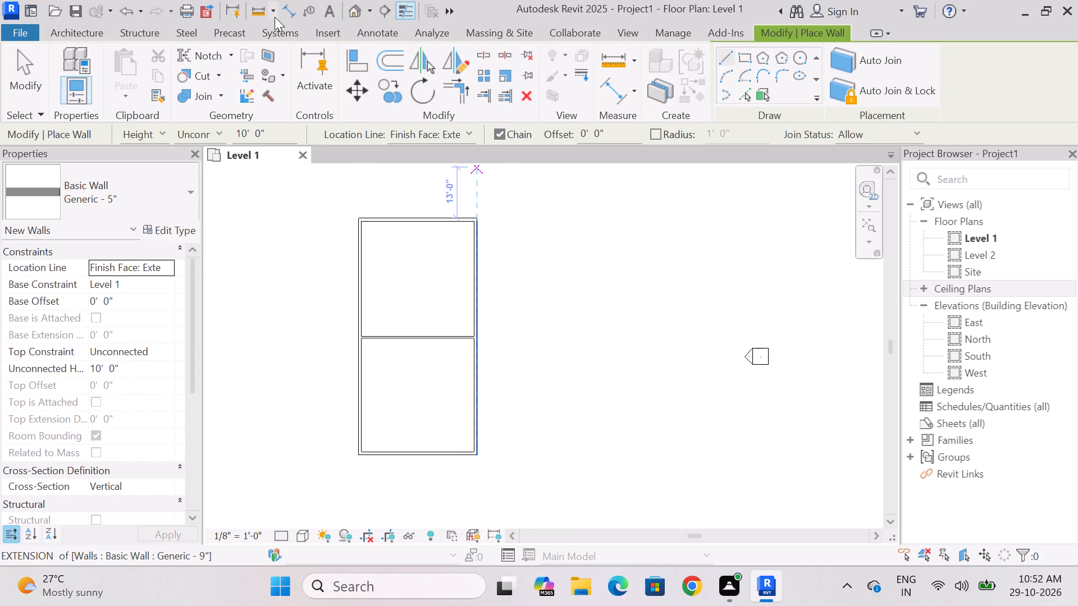
left_click(291, 11)
scroll(414, 274, "up", 3)
left_click(431, 199)
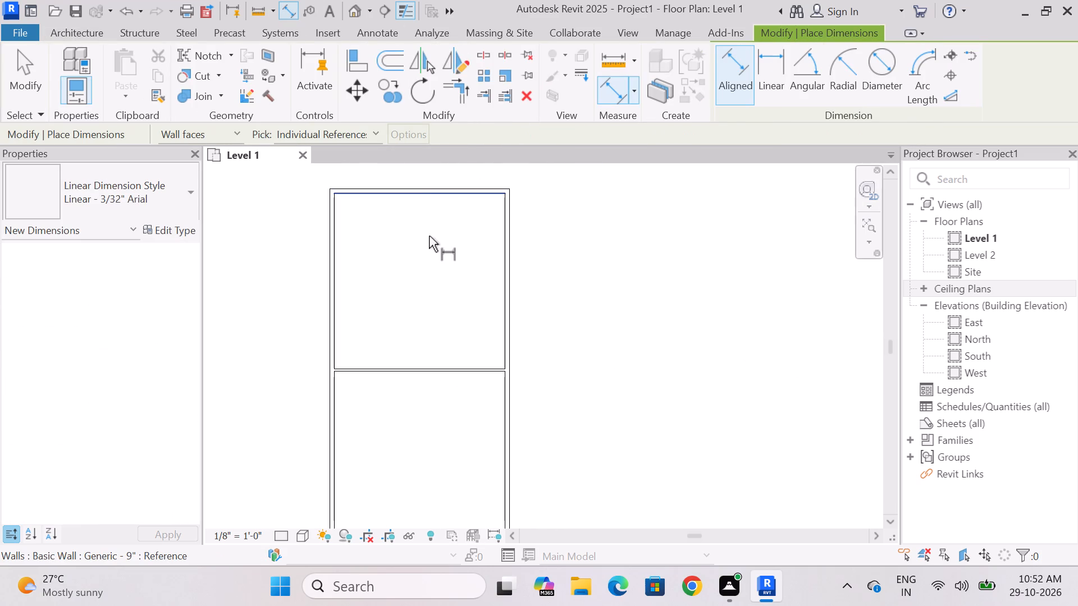
left_click(427, 368)
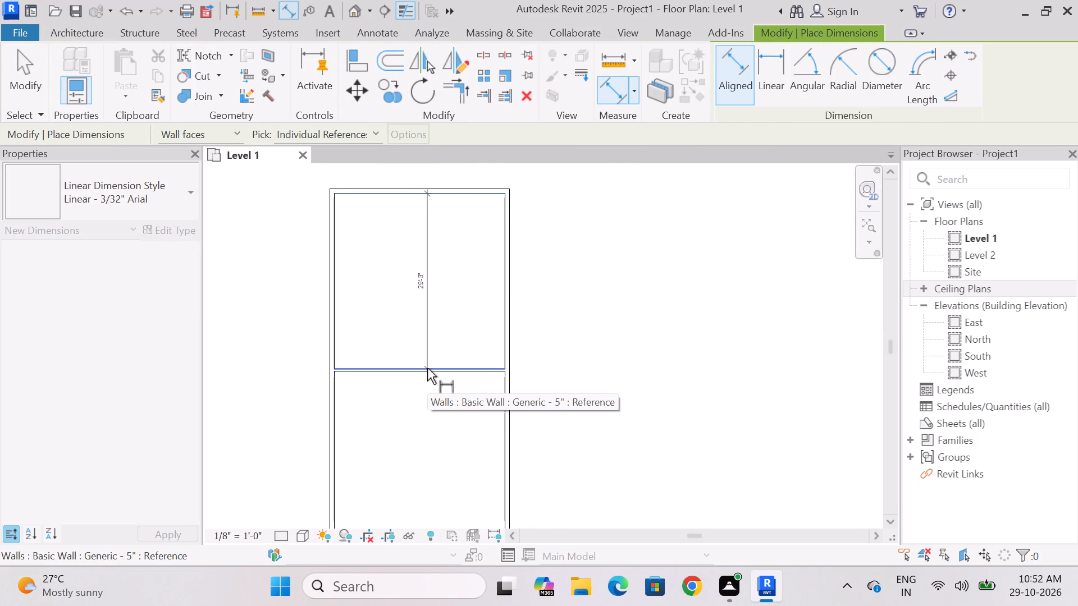
key("Escape")
Check the clear distance from the partition's south face to the south wall's inner face with an Aligned dimension.
left_click(427, 377)
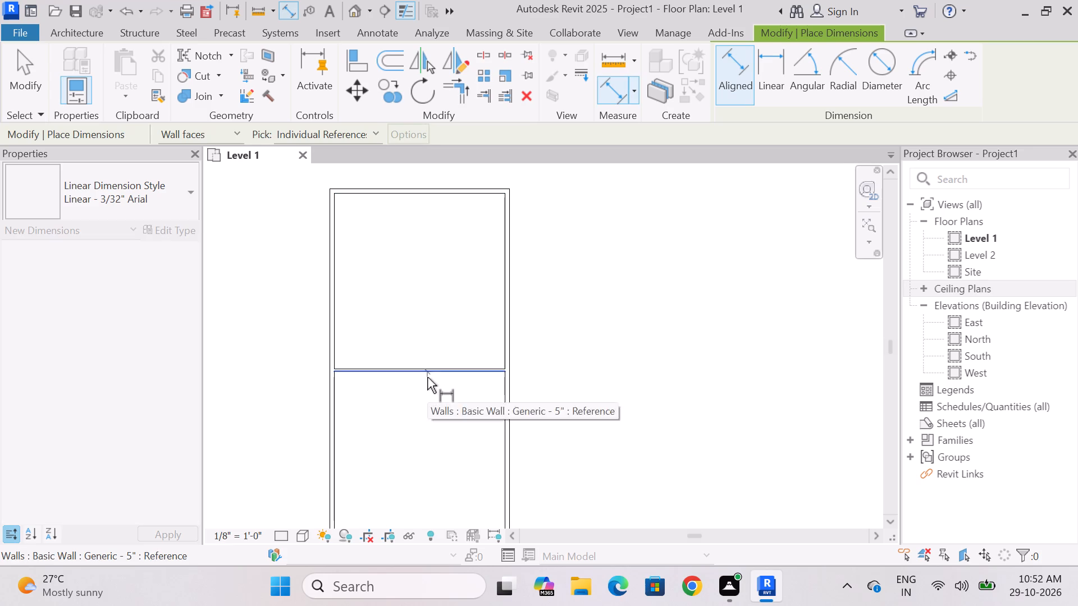
scroll(427, 379, "down", 4)
scroll(438, 496, "up", 6)
left_click(446, 444)
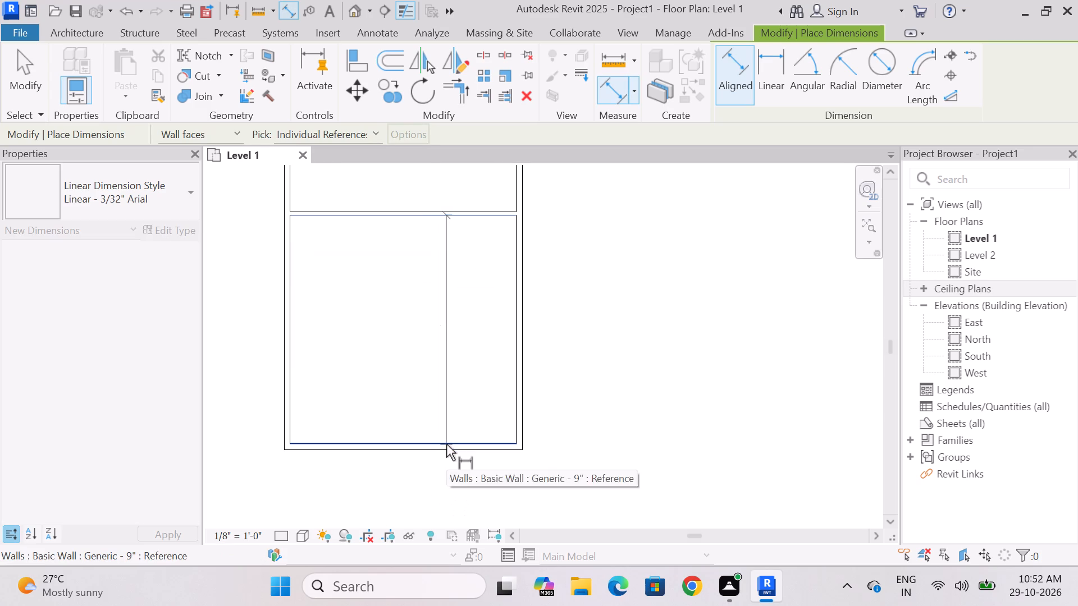
key("Escape")
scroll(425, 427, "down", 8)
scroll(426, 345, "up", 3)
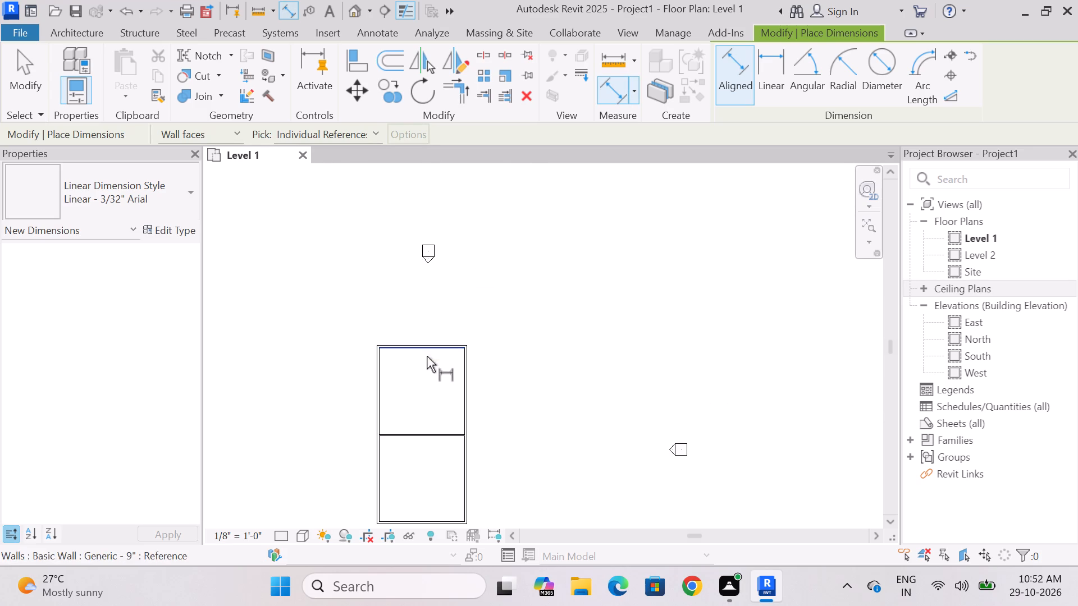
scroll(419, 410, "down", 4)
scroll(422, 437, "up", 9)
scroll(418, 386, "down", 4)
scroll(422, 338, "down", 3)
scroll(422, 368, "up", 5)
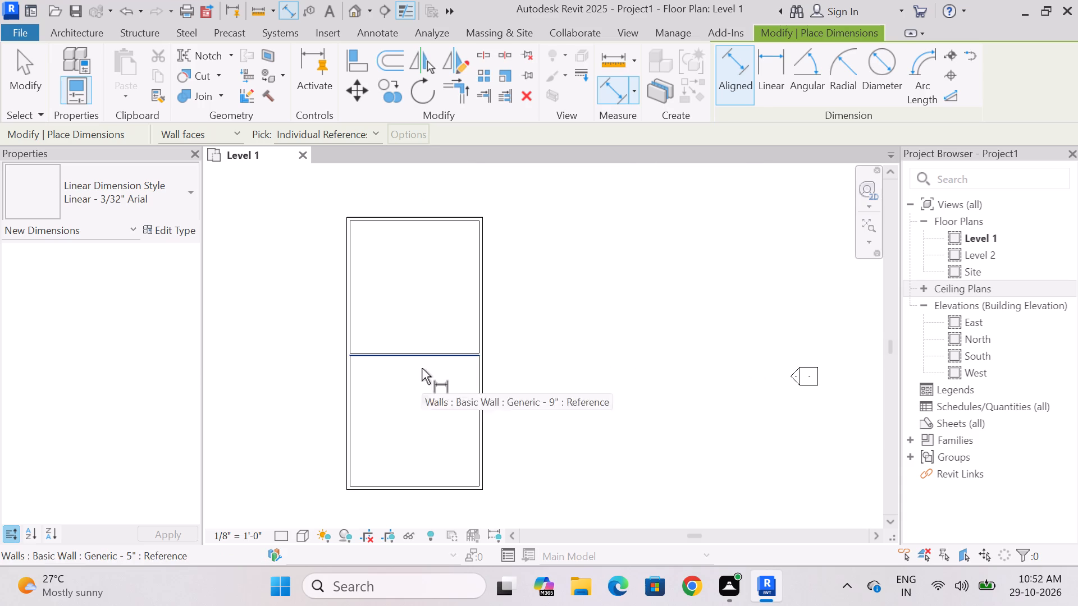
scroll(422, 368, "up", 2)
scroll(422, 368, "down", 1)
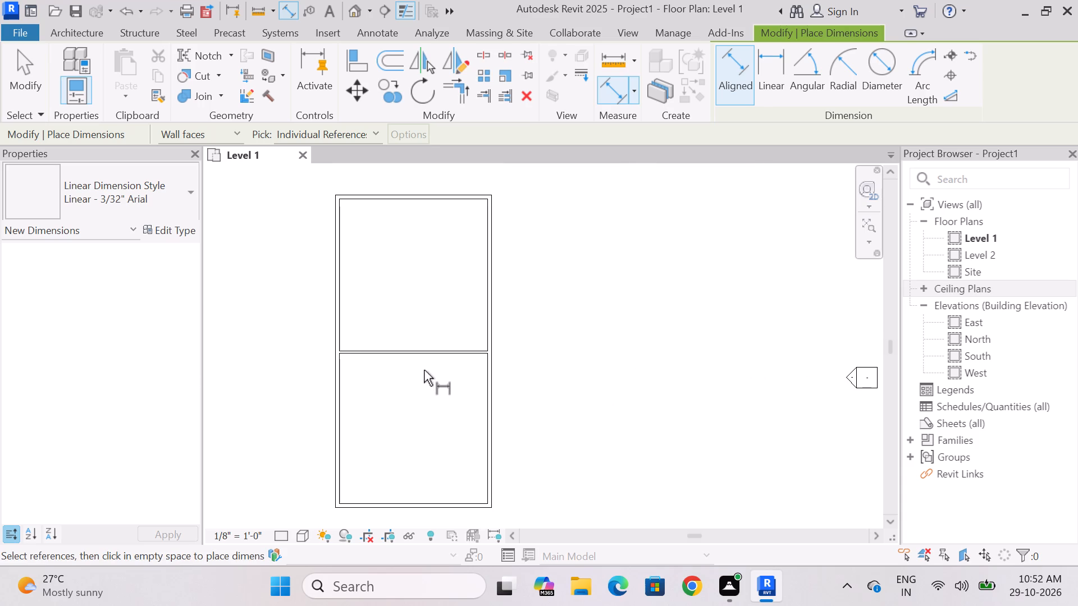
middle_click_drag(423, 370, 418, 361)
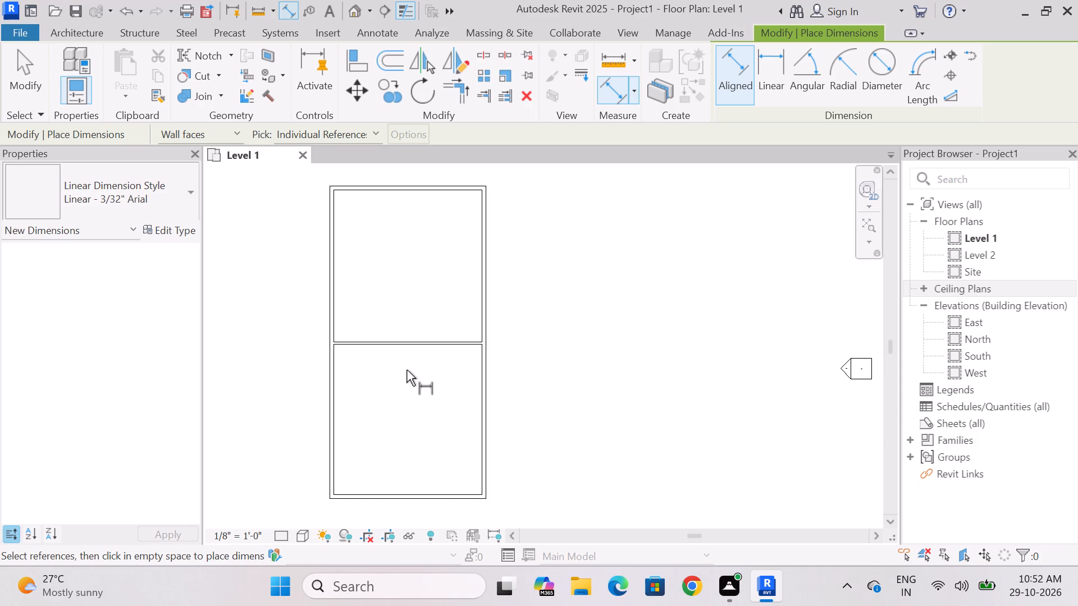
Start a stair and set the maximum riser height of its Assembled Stair type, 7" max riser 11" tread, to 6.5".
left_click(72, 34)
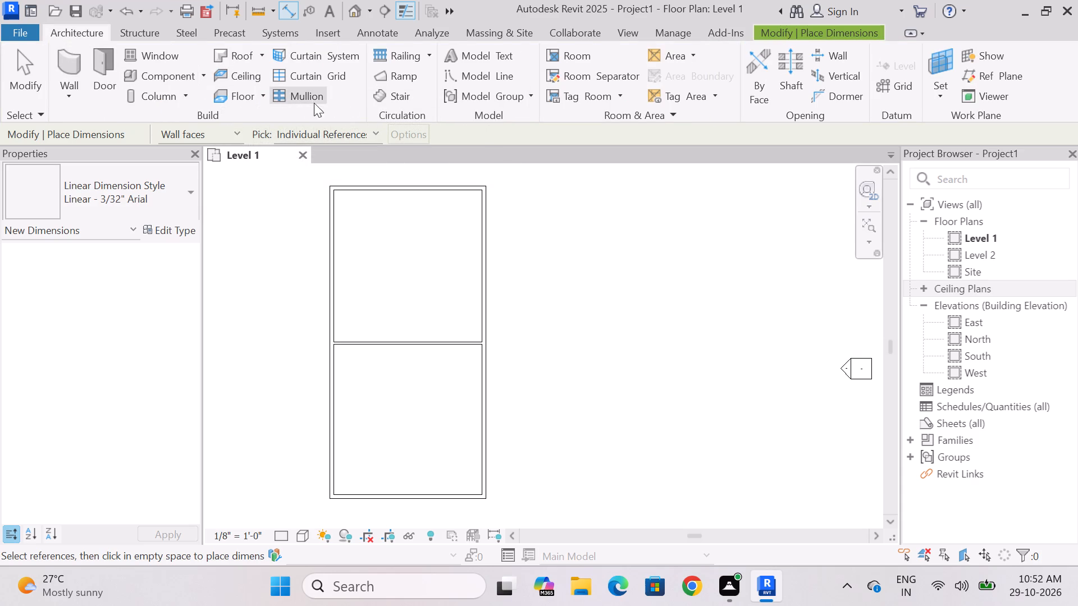
left_click(404, 93)
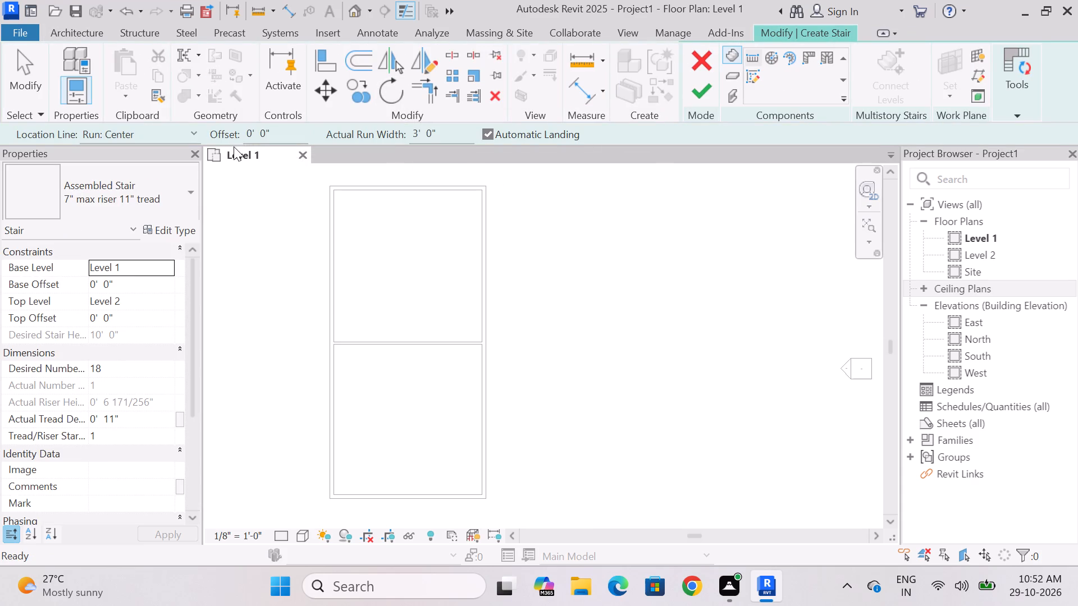
left_click(179, 233)
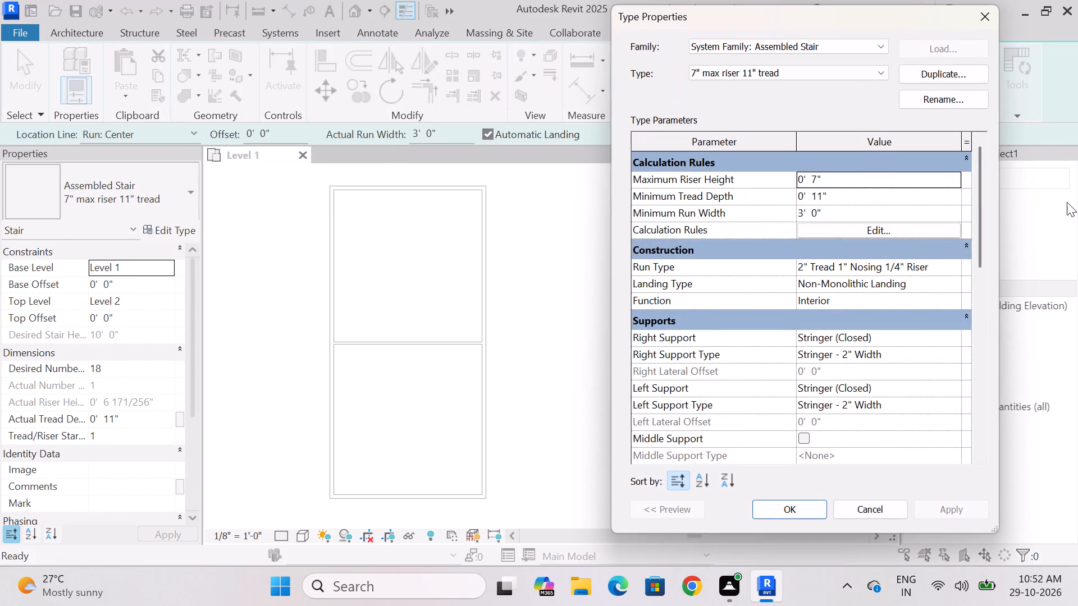
left_click(893, 178)
key("BackSpace")
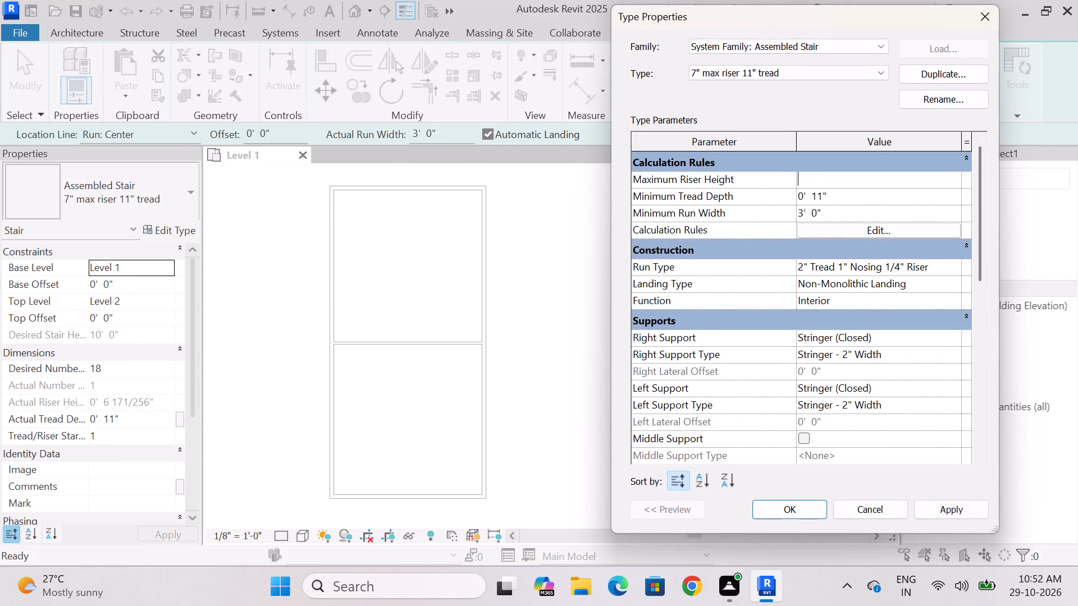
key("6")
key("period")
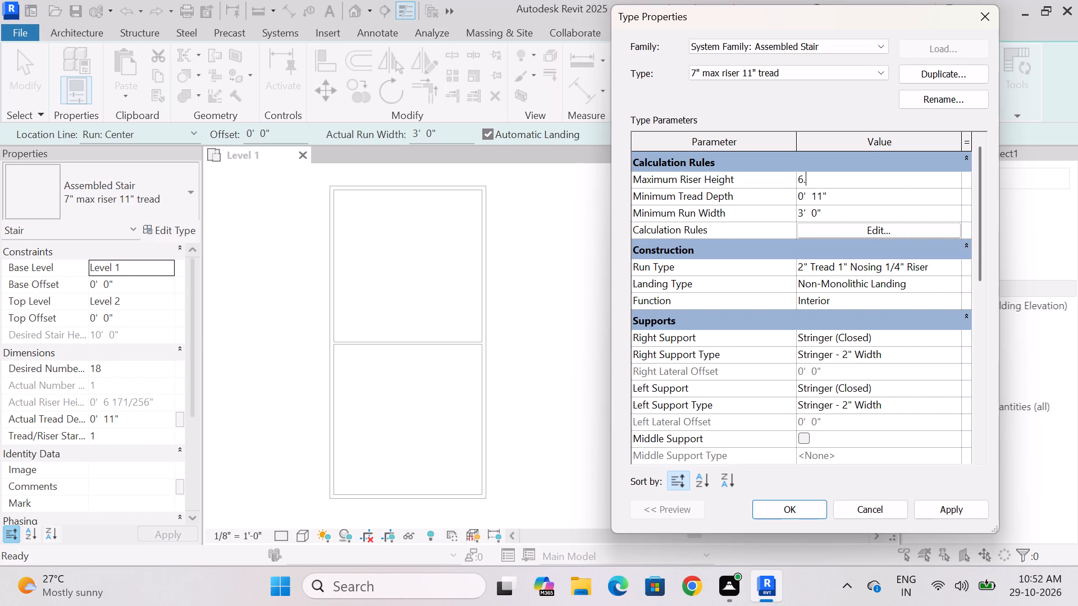
key("5")
key("shift+quotedbl")
key("Return")
left_click(933, 503)
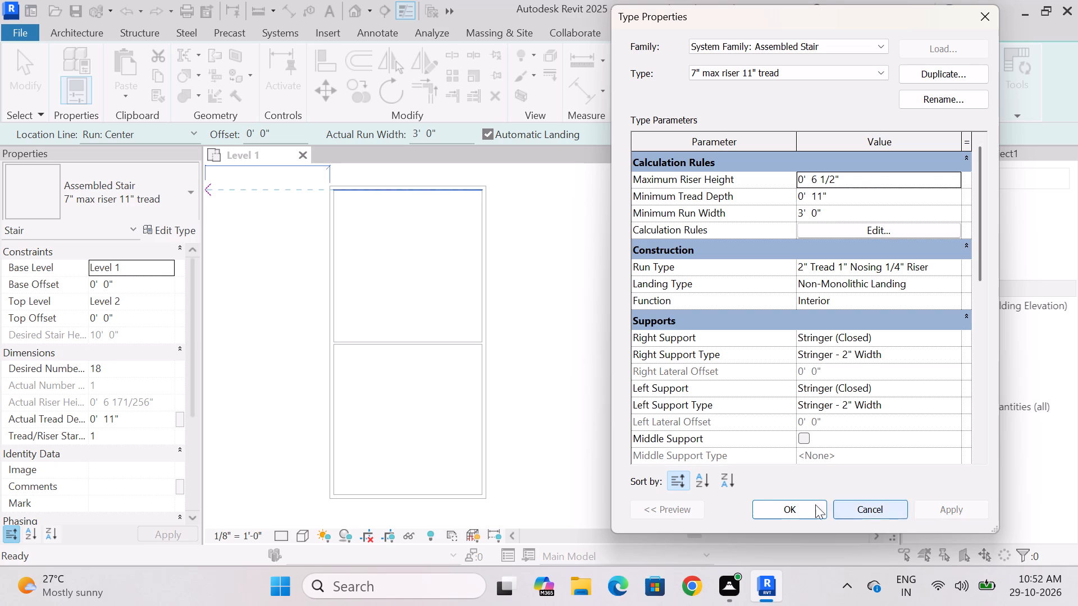
left_click(798, 509)
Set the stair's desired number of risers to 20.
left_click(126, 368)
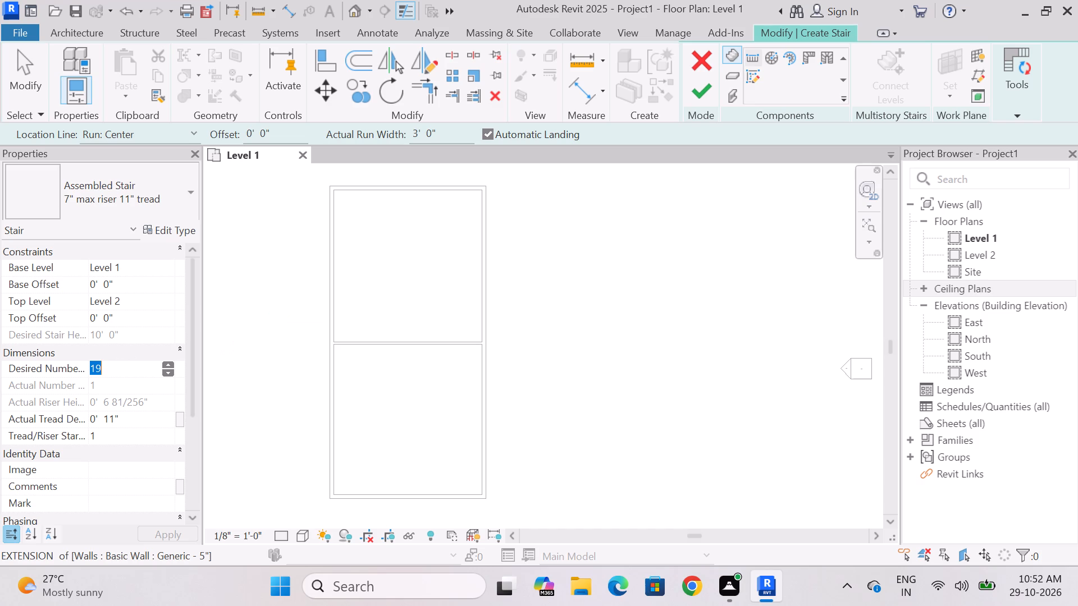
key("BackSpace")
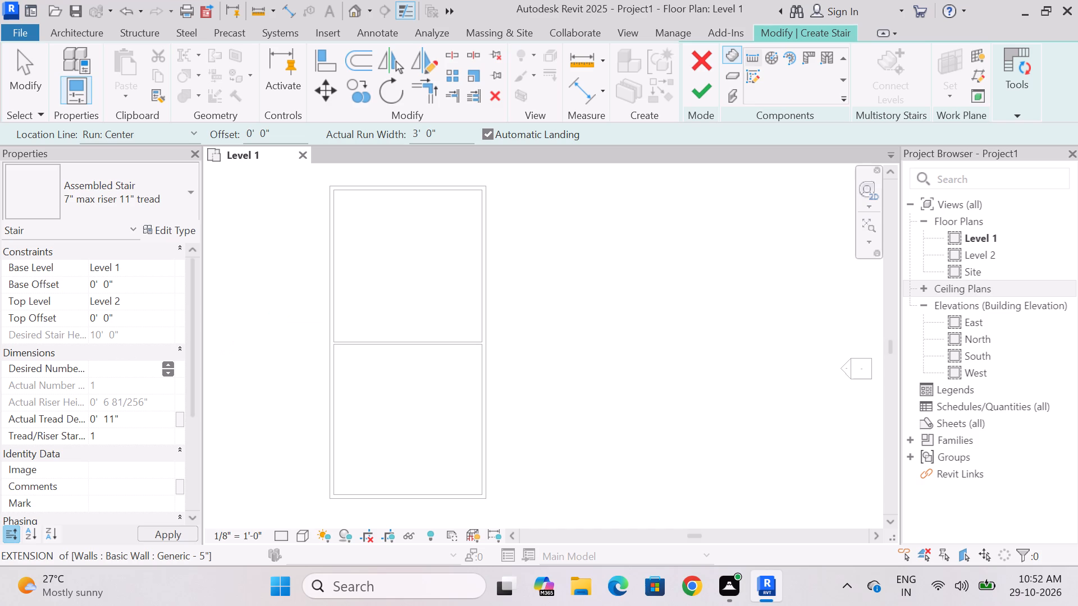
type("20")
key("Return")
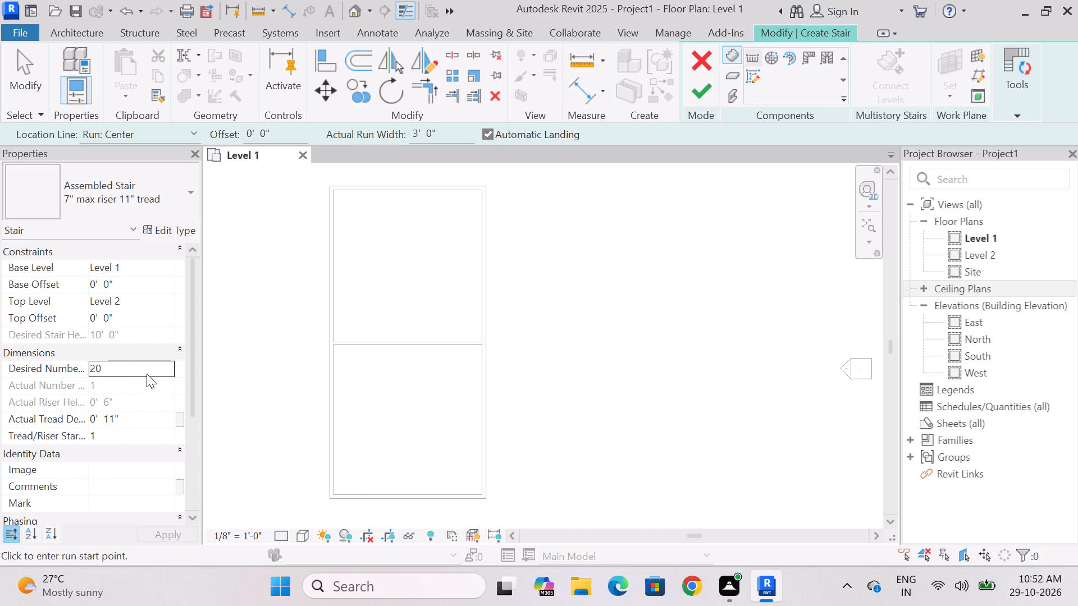
Set the stair's desired number of risers to 21.
left_click(147, 372)
key("BackSpace")
type("21")
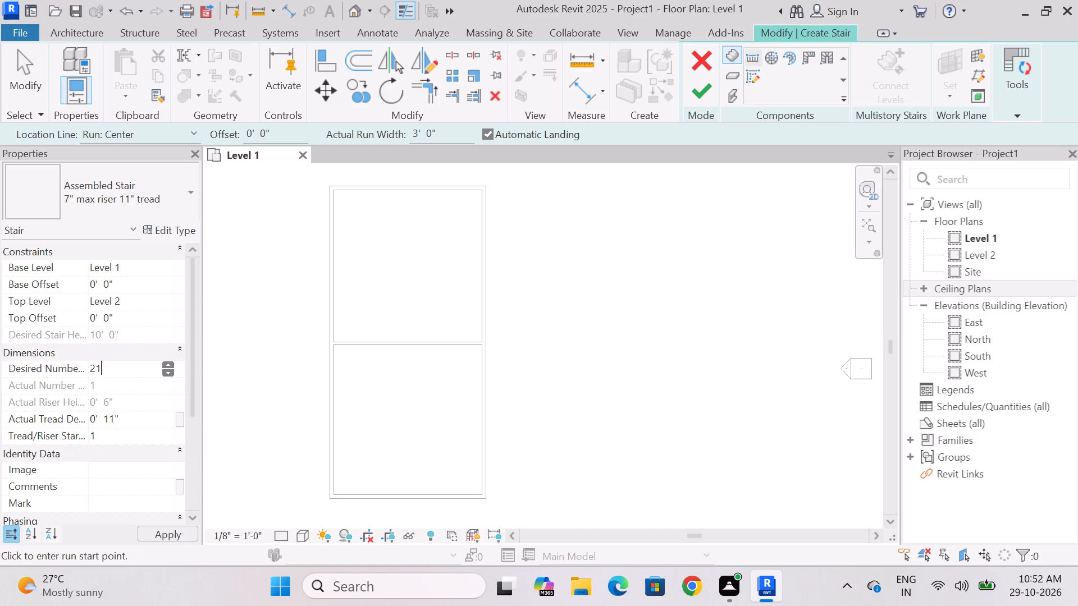
key("Return")
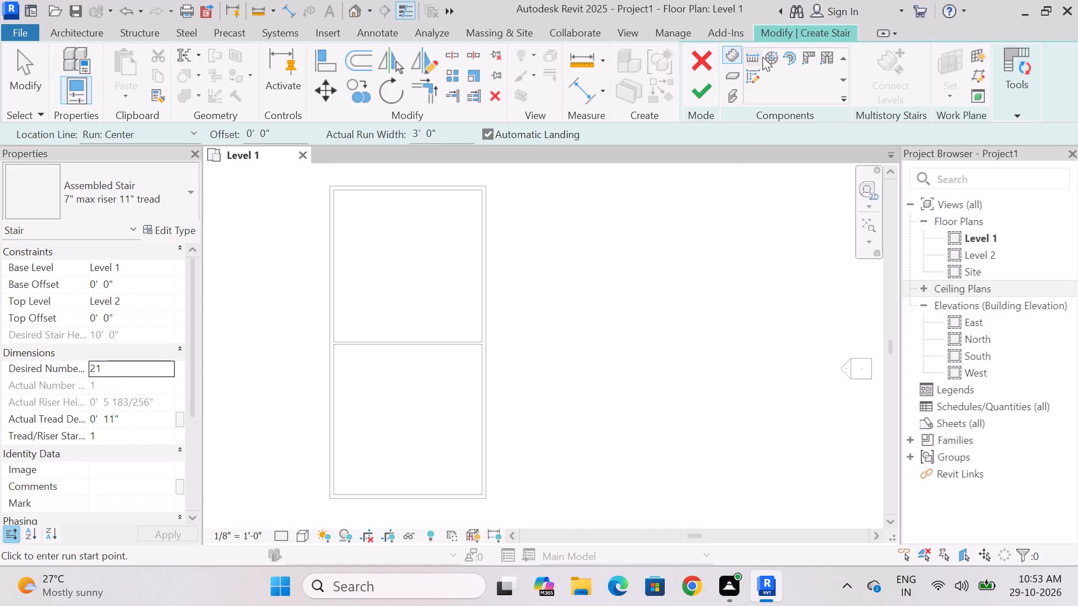
Set the stair's actual run width to 3' 6".
left_click(456, 128)
key("BackSpace")
key("BackSpace")
type("6\"")
key("Return")
Start a straight stair run at the west wall's inner face, 8' south of the partition's south face.
left_click(753, 58)
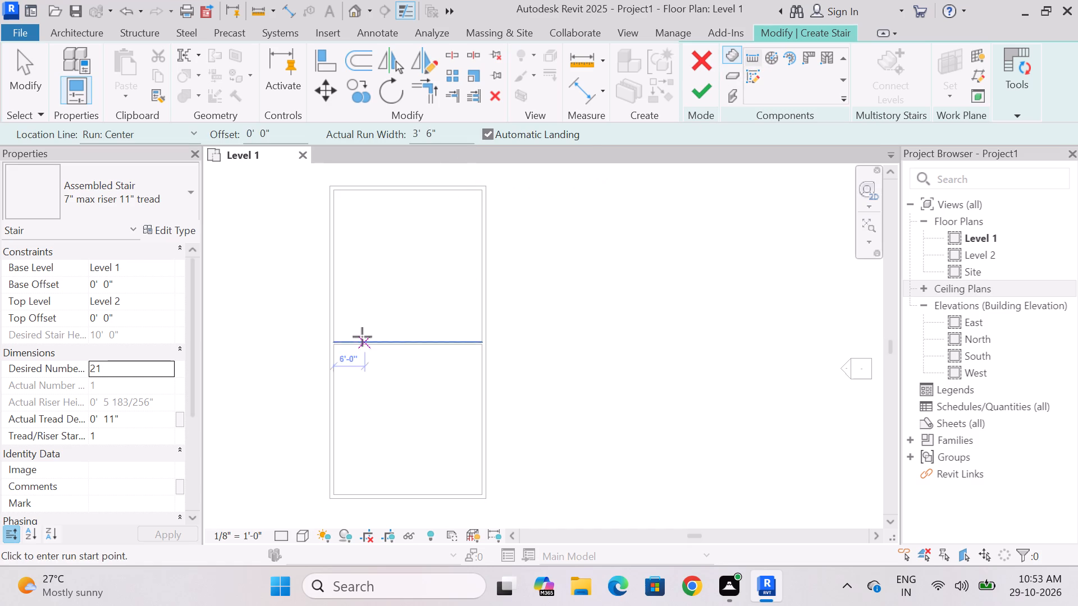
scroll(361, 337, "up", 8)
scroll(276, 357, "up", 6)
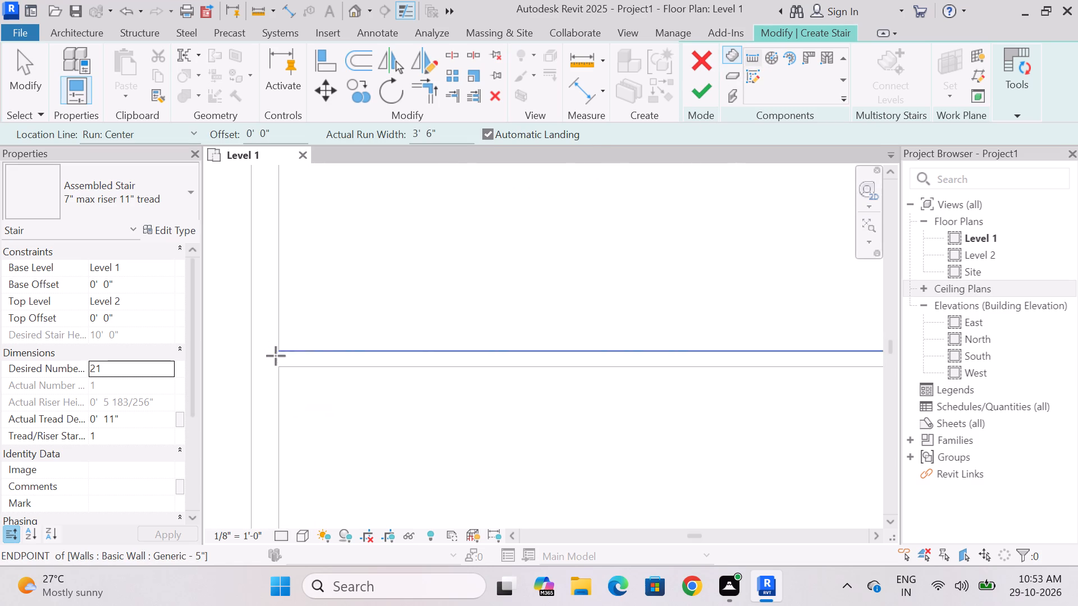
scroll(282, 360, "up", 3)
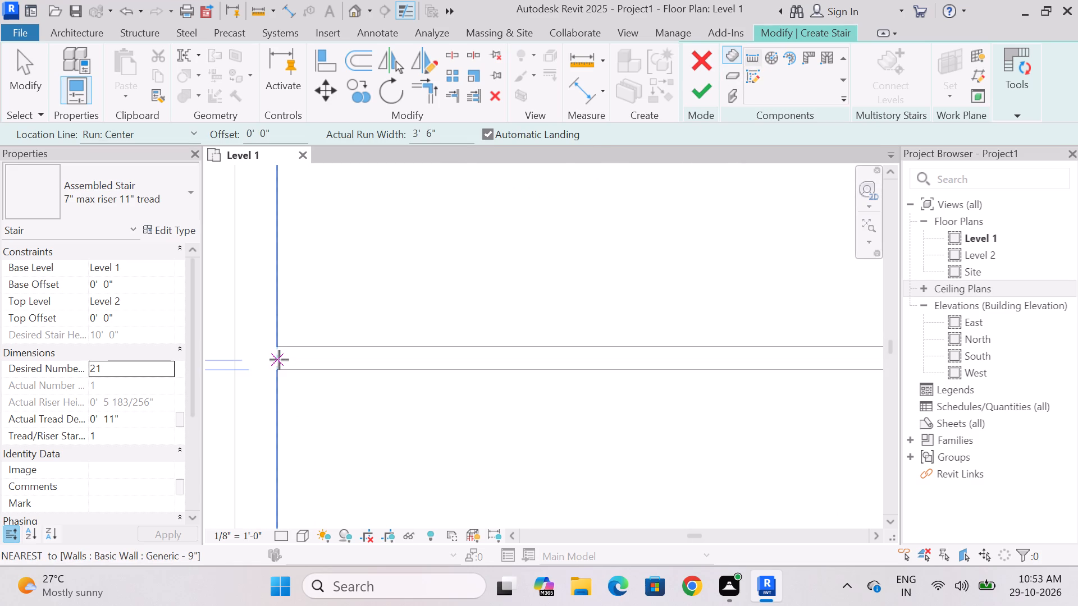
scroll(279, 360, "down", 10)
scroll(431, 351, "down", 4)
scroll(419, 364, "up", 3)
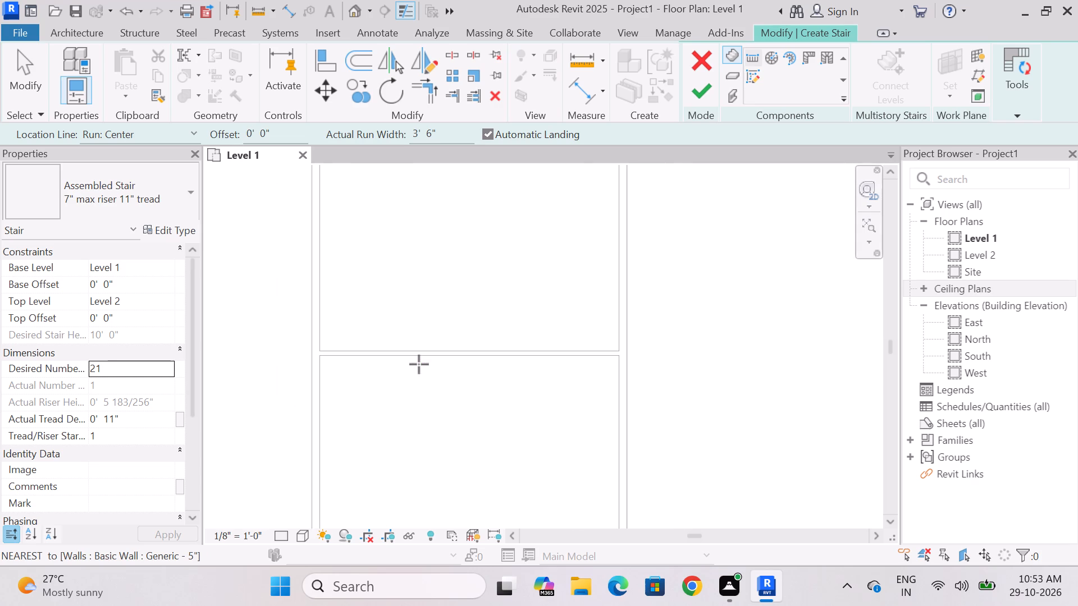
scroll(419, 364, "down", 6)
middle_click_drag(432, 376, 419, 345)
scroll(418, 345, "up", 3)
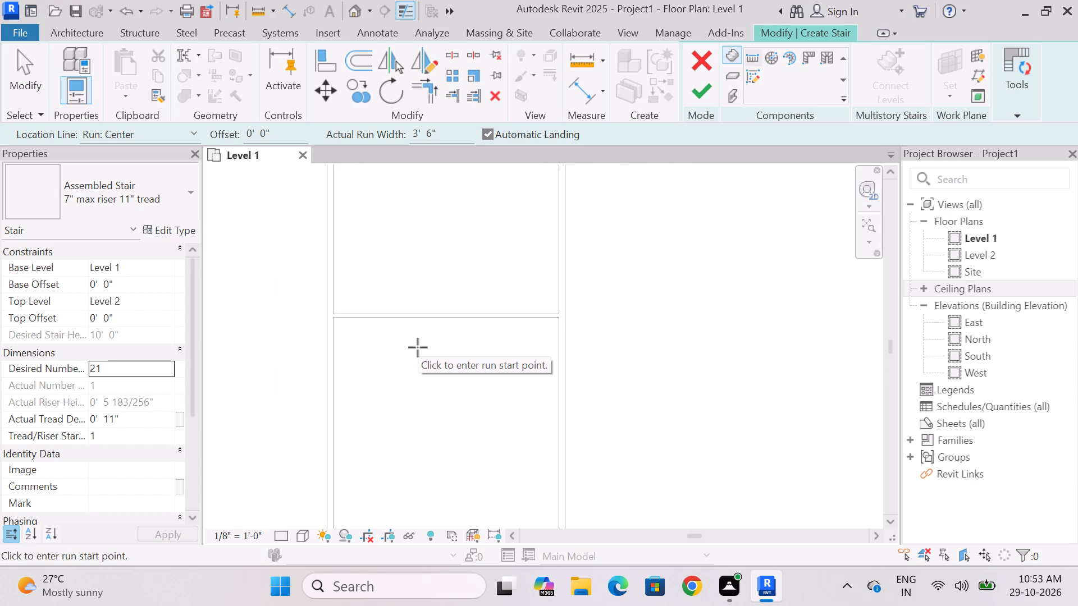
scroll(417, 348, "down", 3)
scroll(400, 297, "up", 3)
scroll(399, 296, "down", 4)
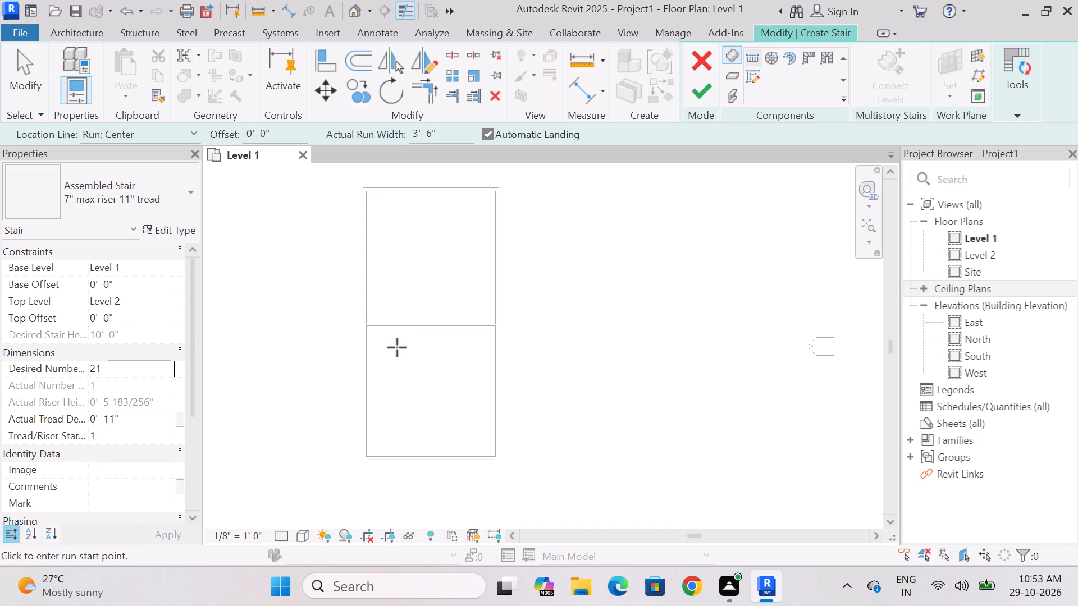
scroll(395, 321, "up", 5)
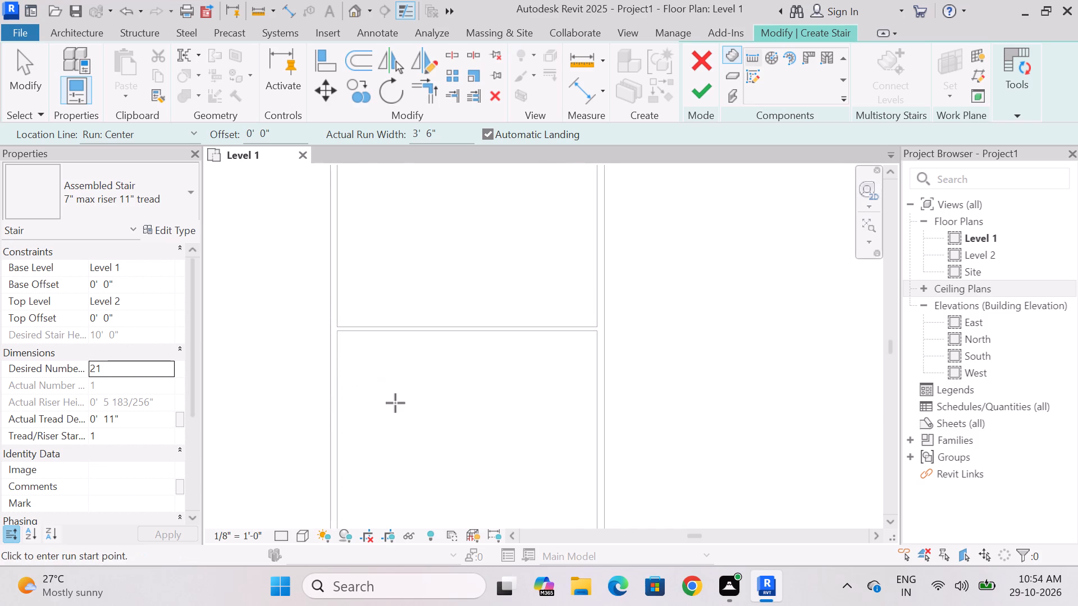
scroll(393, 405, "down", 3)
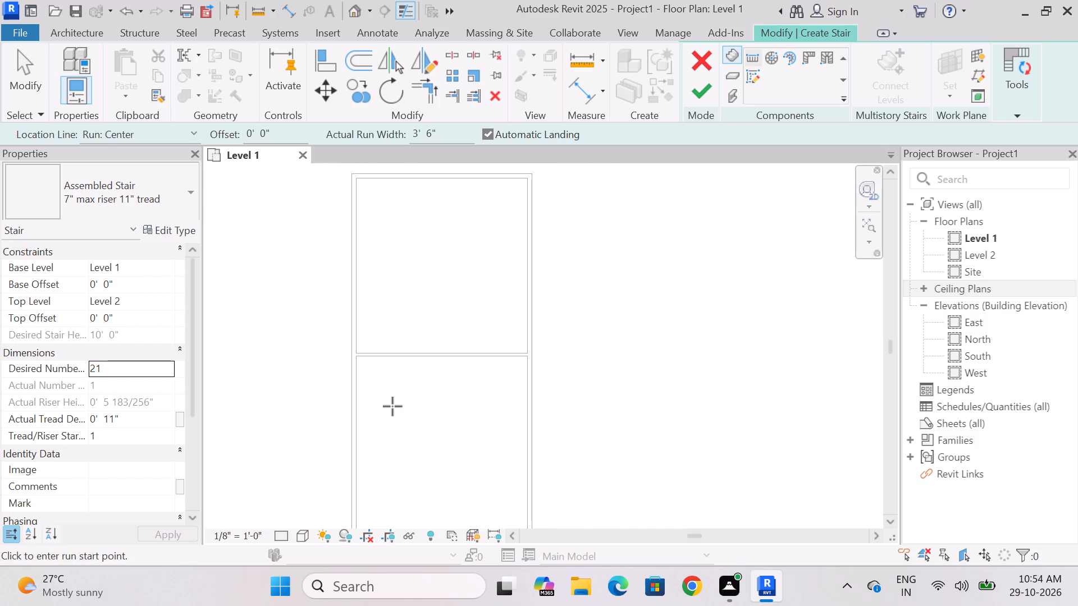
scroll(364, 387, "up", 1)
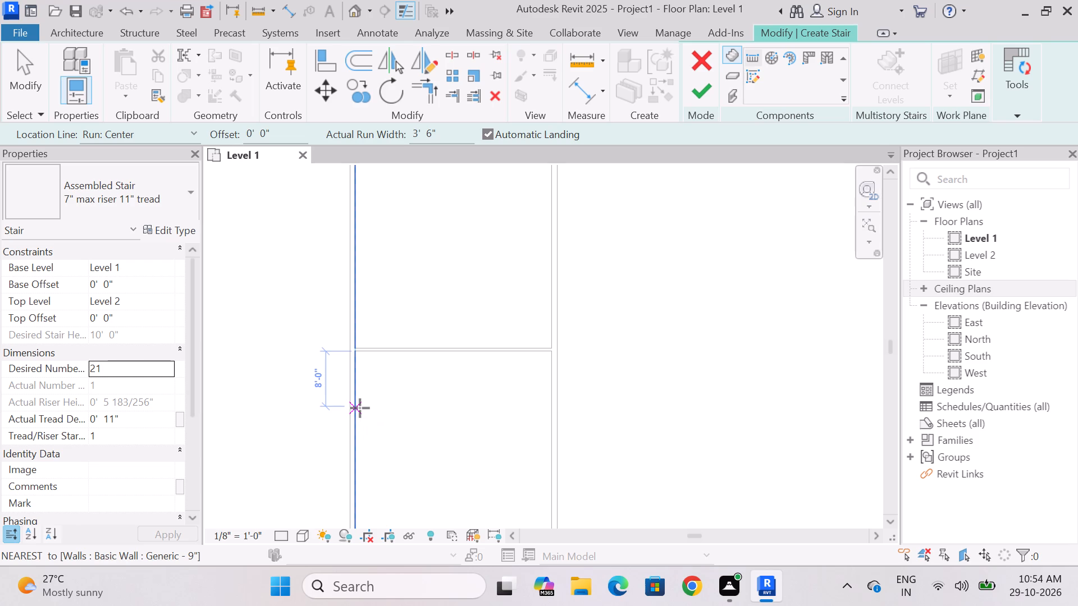
left_click(197, 198)
key("Escape")
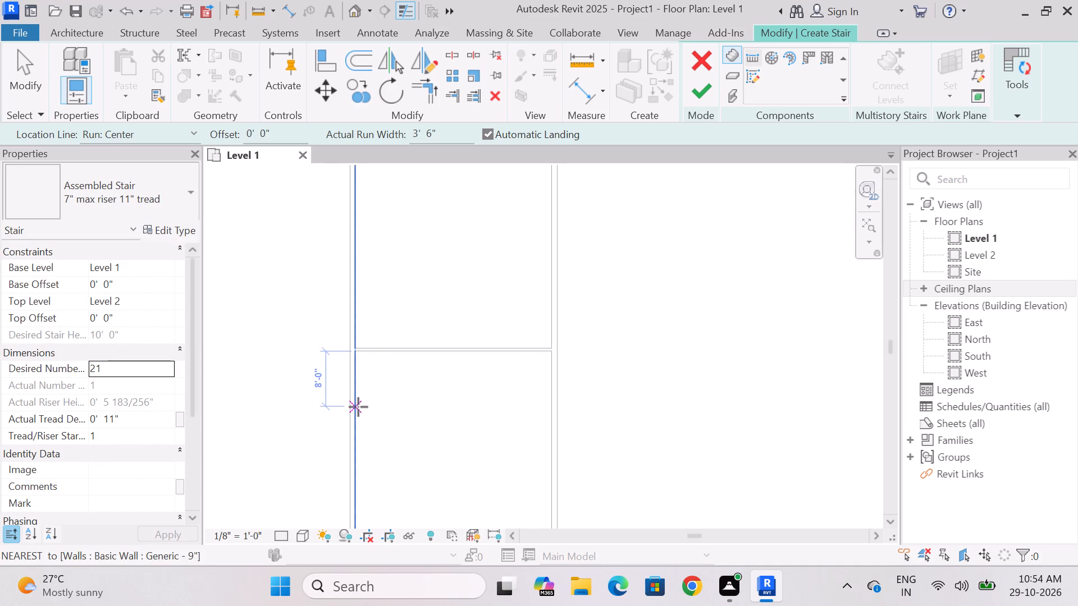
left_click(358, 407)
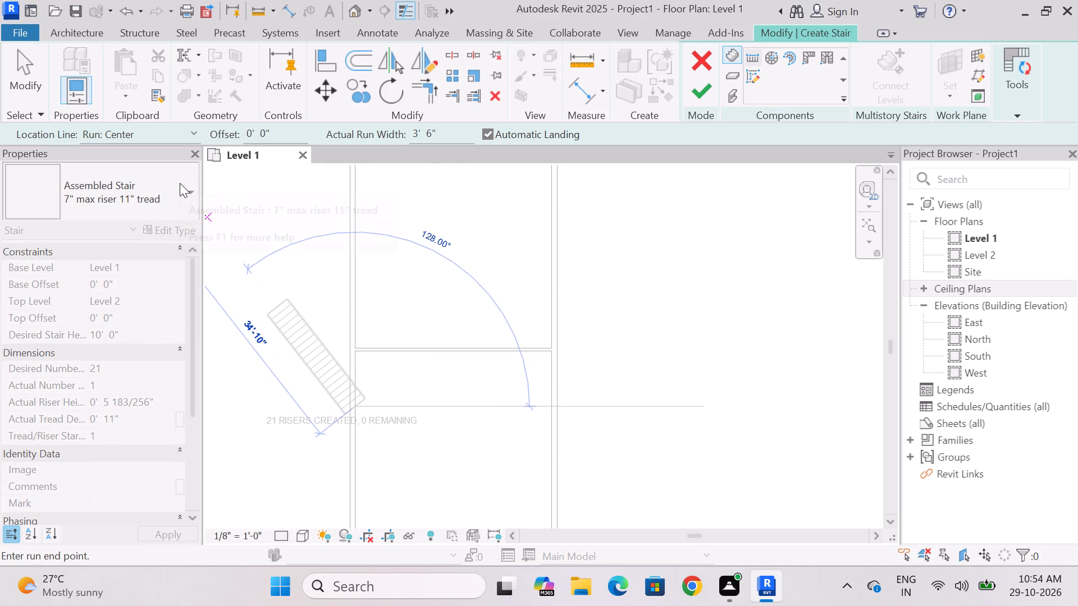
Set the location line of the stair run to Exterior Support: Left.
left_click(191, 131)
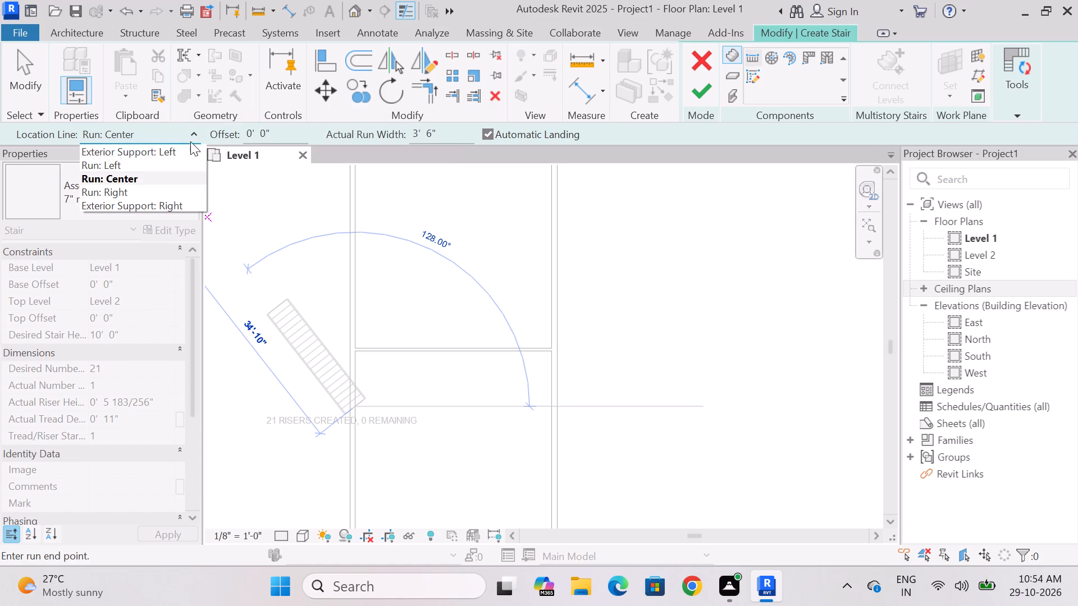
left_click(181, 208)
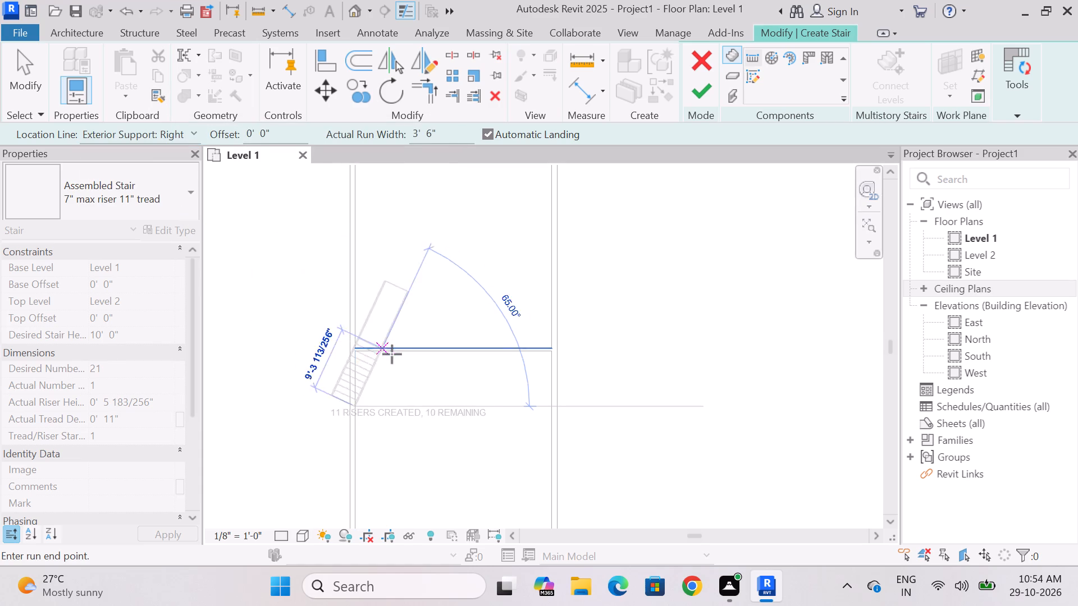
left_click(184, 128)
left_click(174, 151)
Finish the first stair run straight north along the west wall's inner face, about 12' 10" long with 15 risers.
scroll(367, 336, "up", 4)
scroll(364, 300, "down", 1)
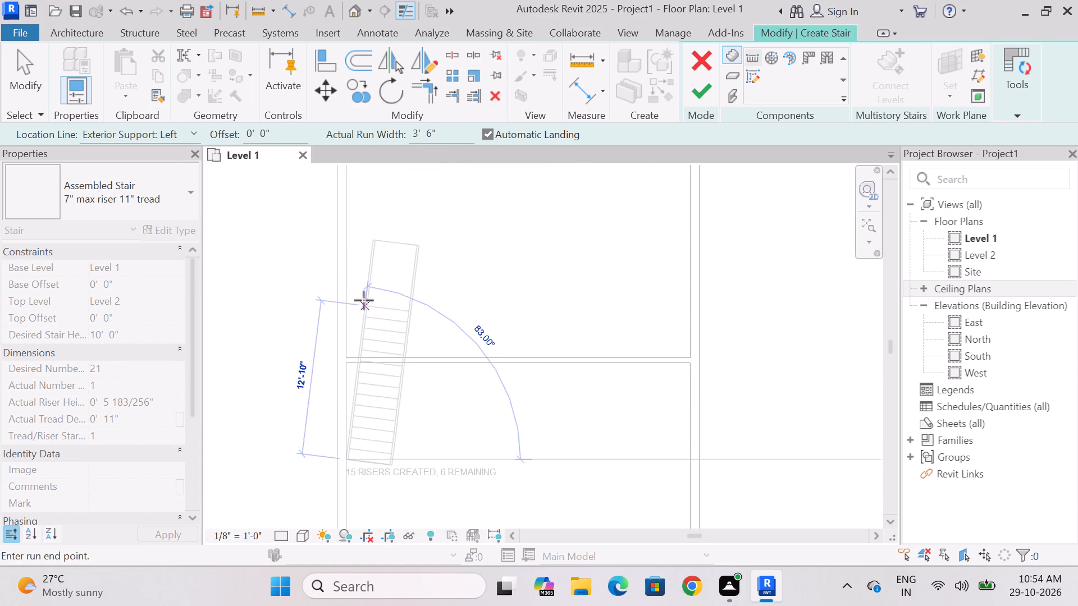
scroll(364, 300, "down", 6)
scroll(353, 374, "up", 7)
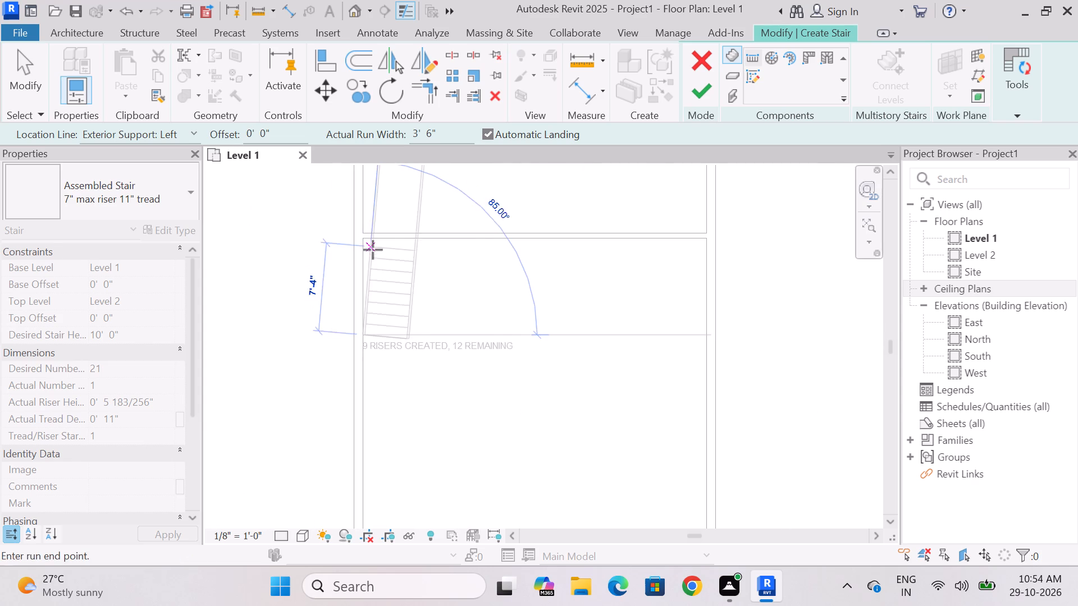
middle_click_drag(367, 253, 364, 366)
scroll(366, 368, "up", 2)
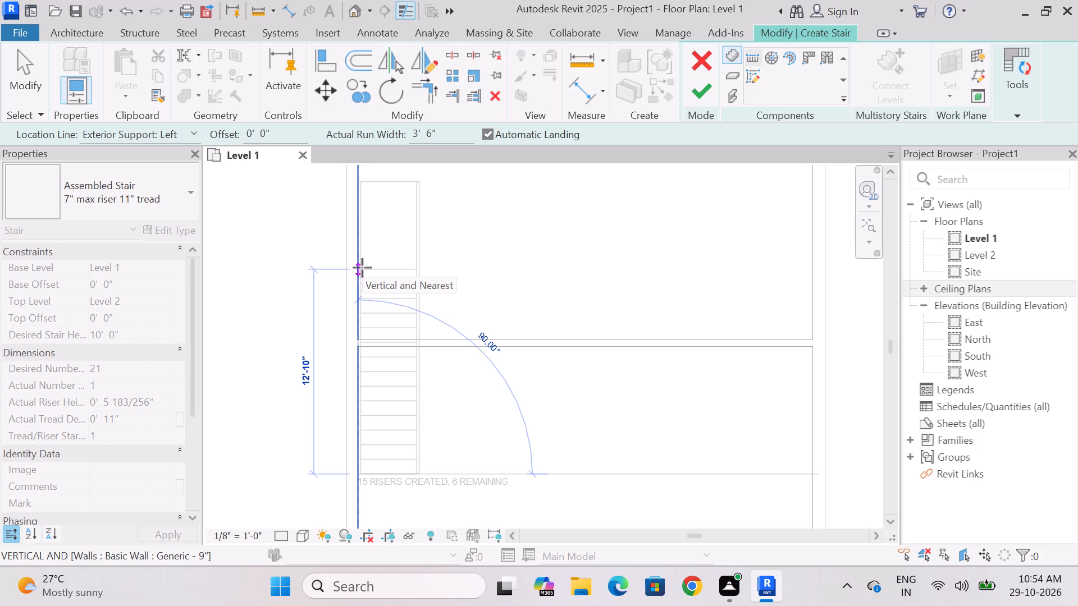
left_click(362, 268)
Draw the remaining 6 risers as a second run heading south along the first run's east side, with location line Exterior Support: Right.
left_click(422, 268)
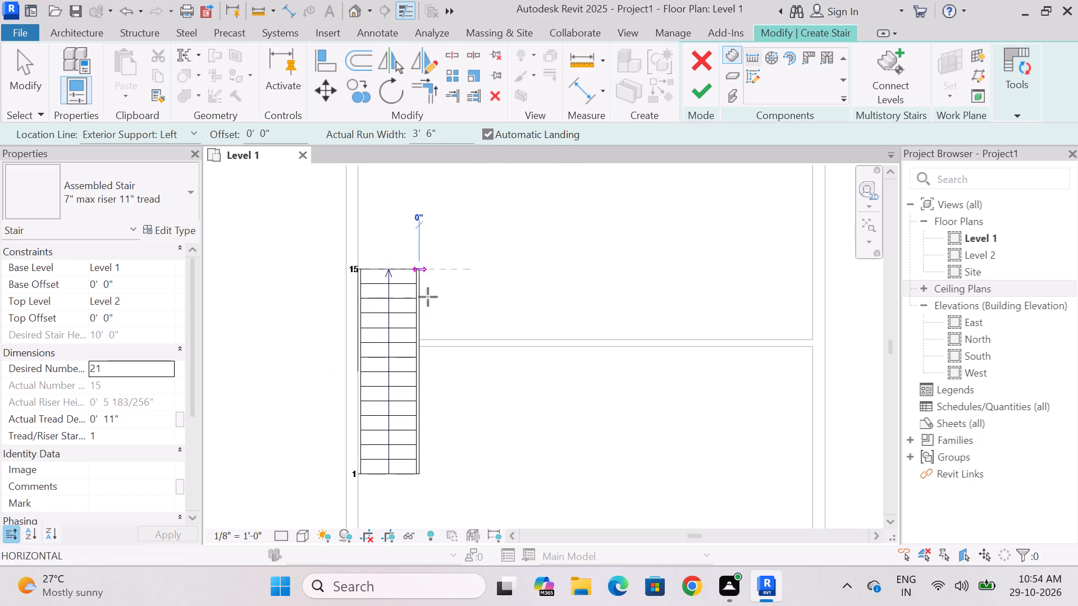
left_click(188, 130)
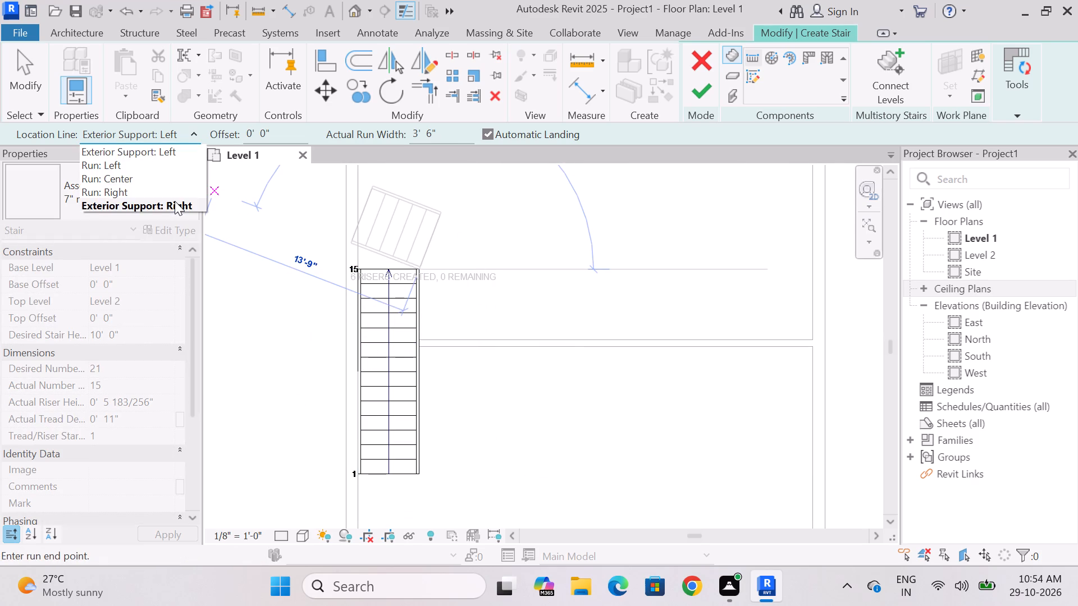
left_click(175, 203)
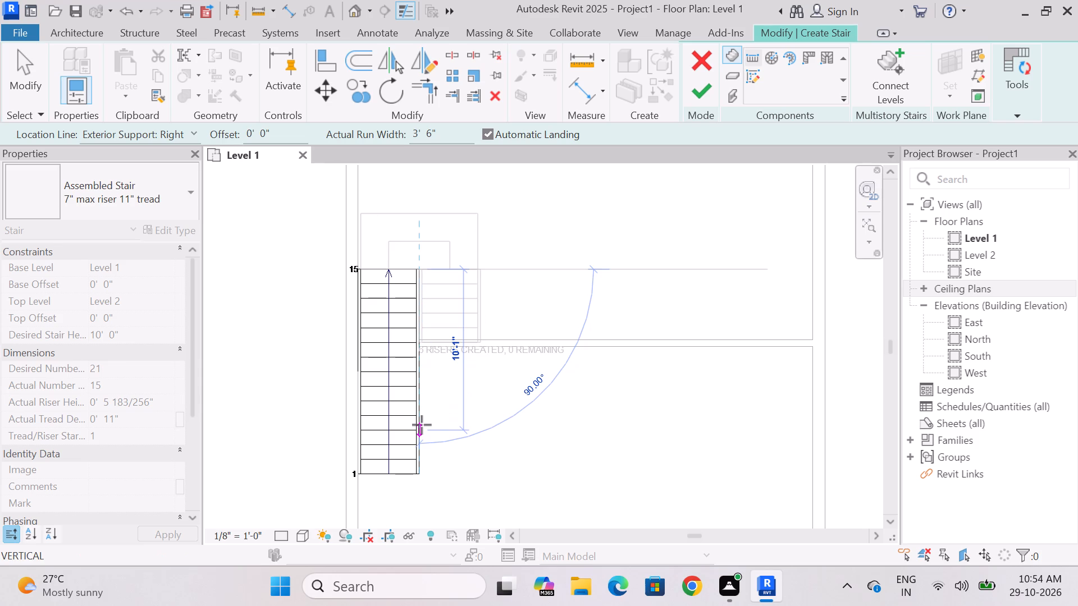
scroll(422, 425, "up", 3)
left_click(418, 420)
key("Escape")
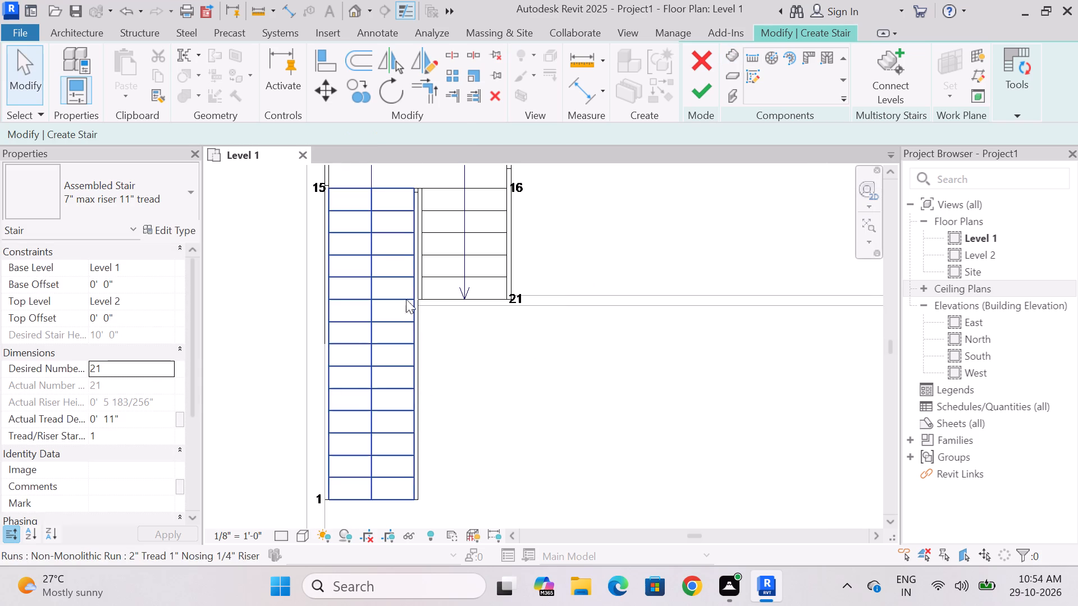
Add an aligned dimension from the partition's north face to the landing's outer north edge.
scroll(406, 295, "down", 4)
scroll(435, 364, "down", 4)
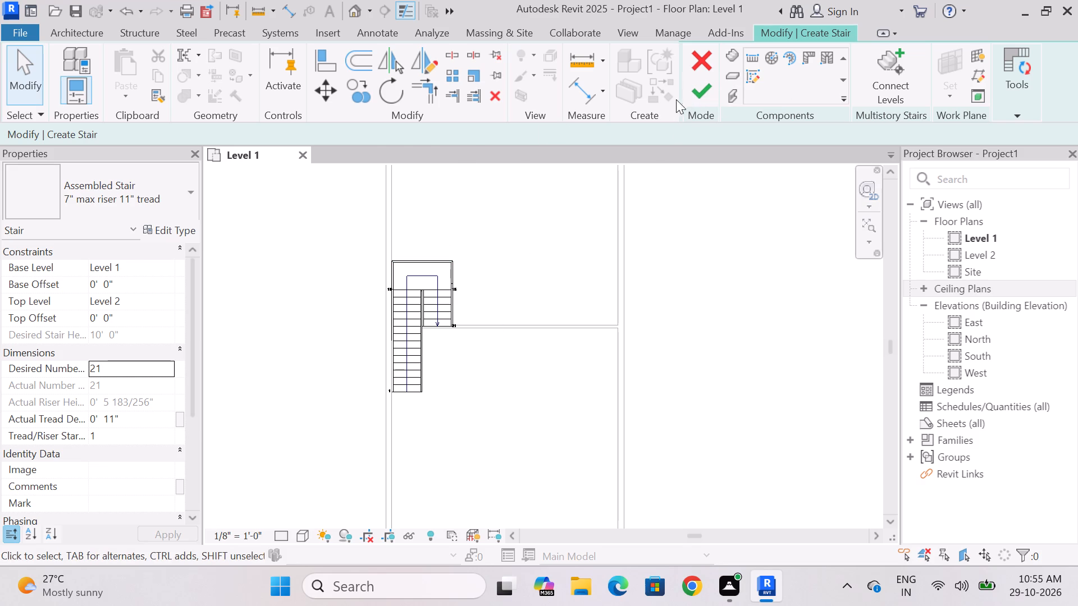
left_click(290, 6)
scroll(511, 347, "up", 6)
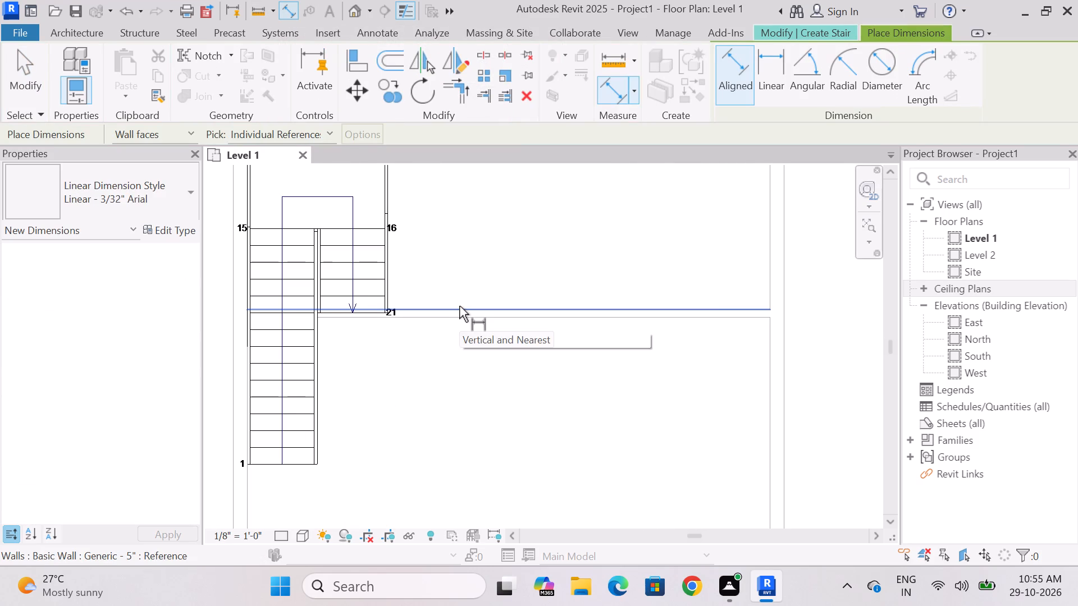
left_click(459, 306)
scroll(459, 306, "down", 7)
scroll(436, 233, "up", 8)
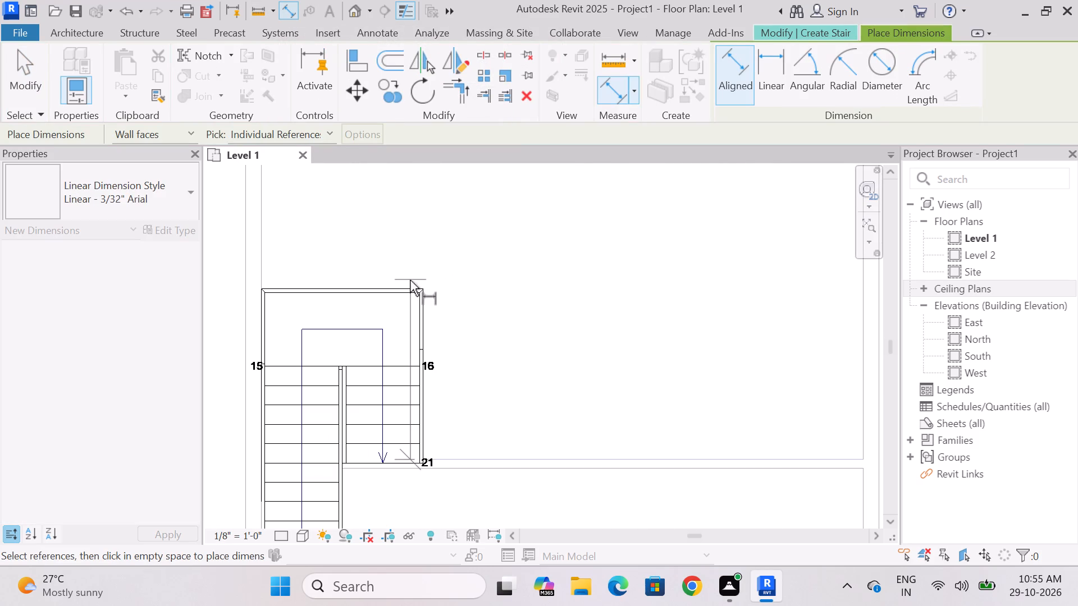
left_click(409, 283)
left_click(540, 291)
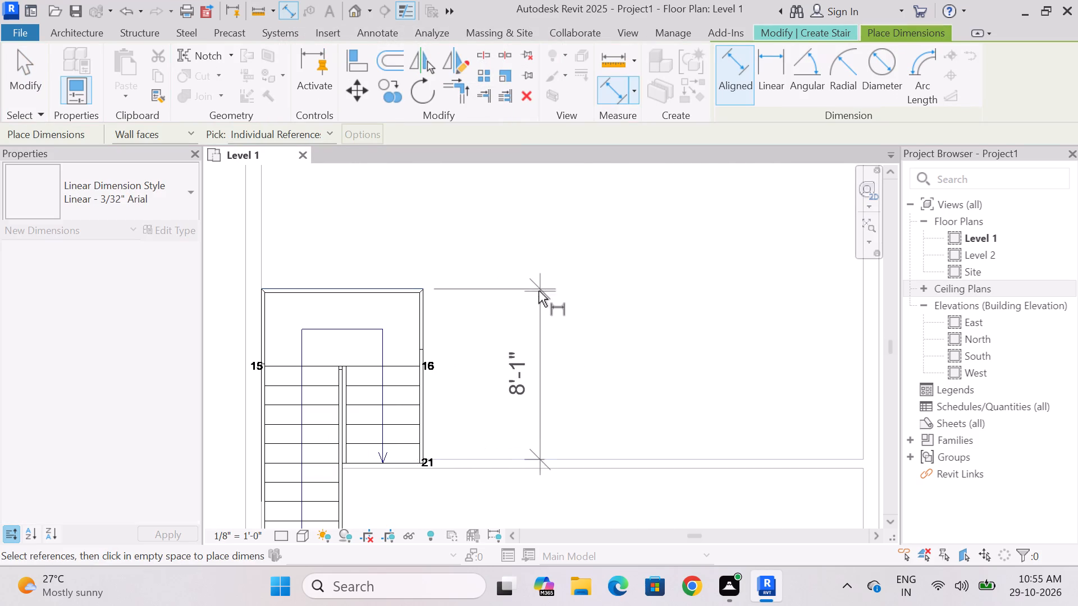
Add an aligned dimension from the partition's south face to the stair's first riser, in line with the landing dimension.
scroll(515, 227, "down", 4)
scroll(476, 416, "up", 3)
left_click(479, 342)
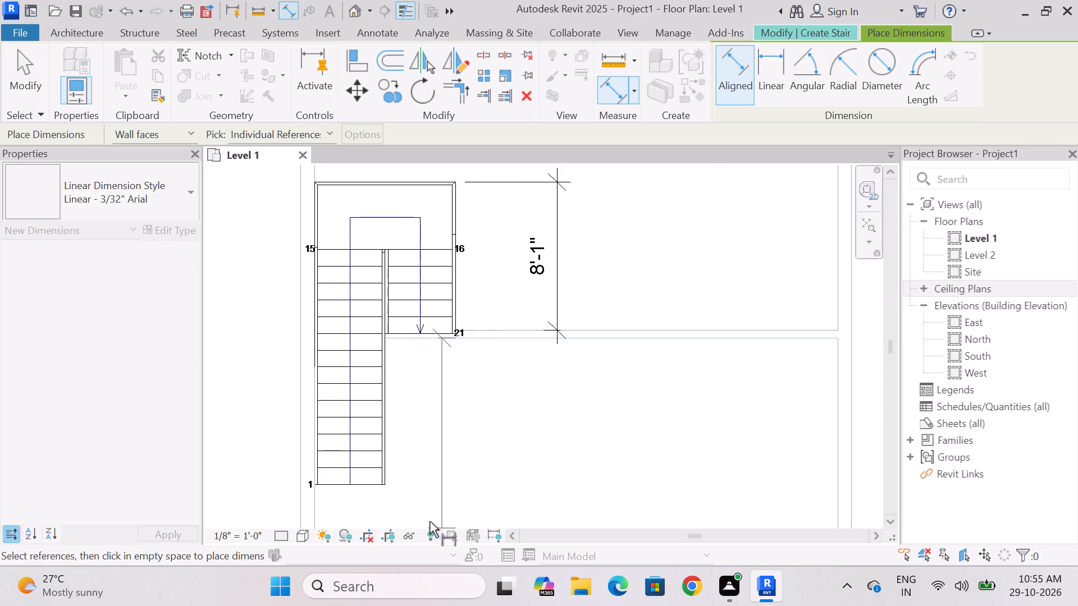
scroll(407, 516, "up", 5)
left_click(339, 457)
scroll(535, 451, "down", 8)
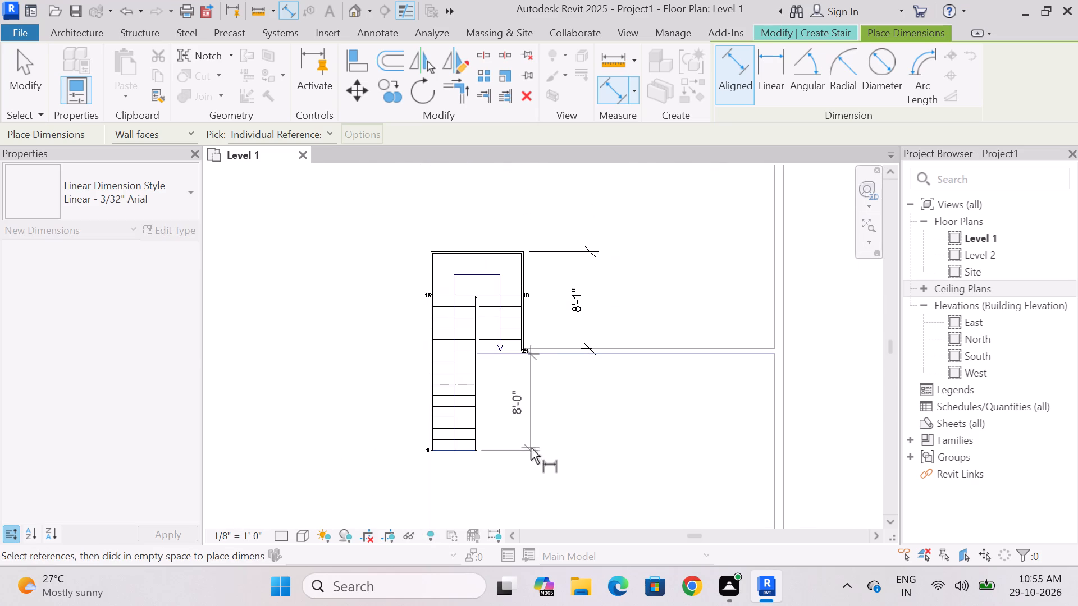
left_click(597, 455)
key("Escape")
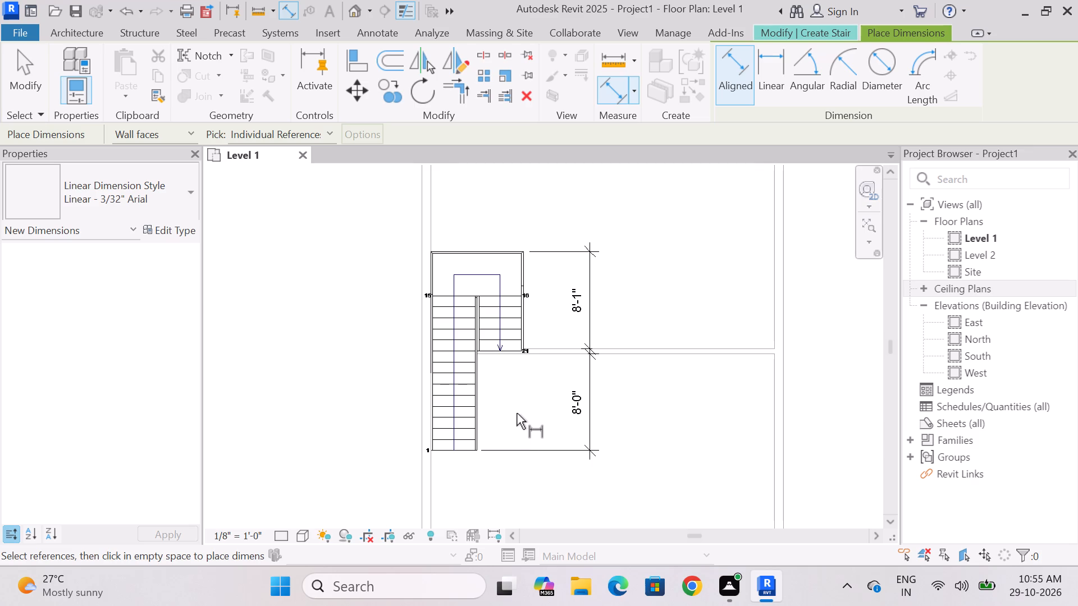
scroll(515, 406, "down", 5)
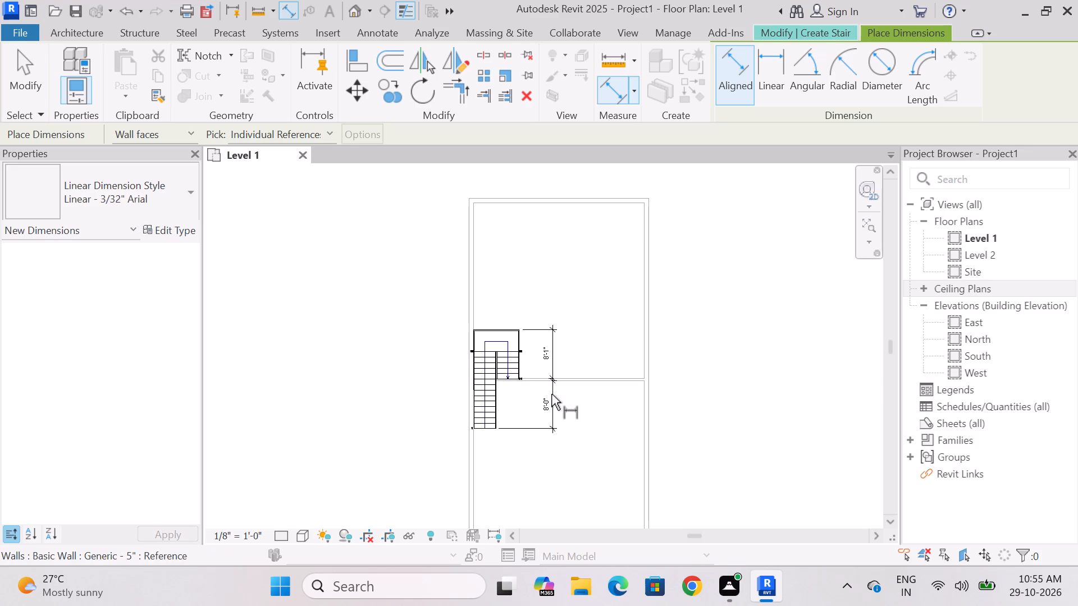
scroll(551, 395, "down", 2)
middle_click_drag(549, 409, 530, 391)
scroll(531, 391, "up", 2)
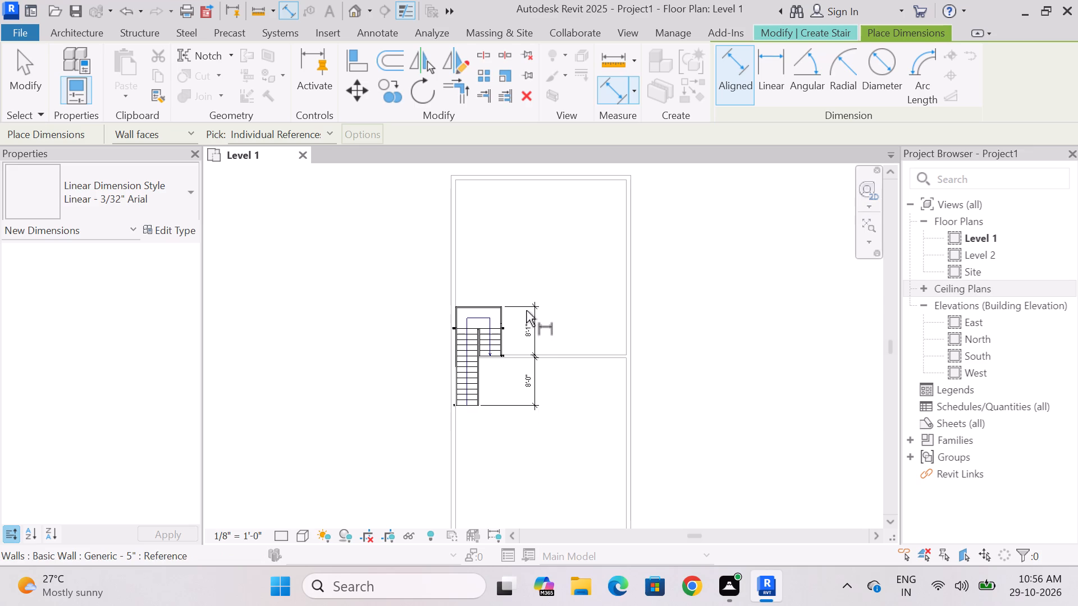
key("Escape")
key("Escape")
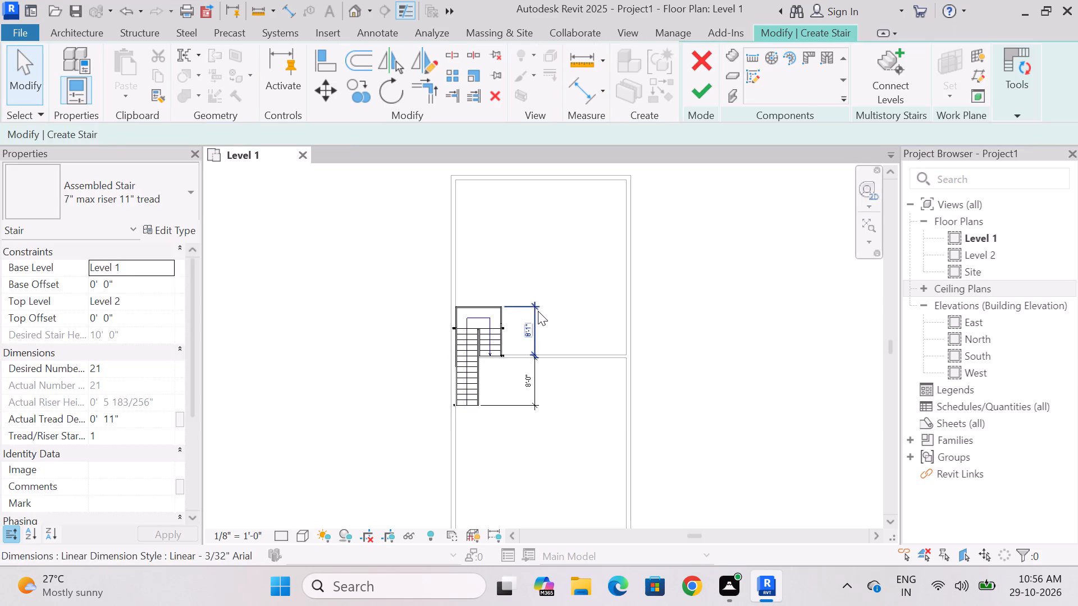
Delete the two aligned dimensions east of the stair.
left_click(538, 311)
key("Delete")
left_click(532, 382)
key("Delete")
Delete the stringers on the landing's north and east sides and on the second run's east side.
scroll(537, 382, "up", 2)
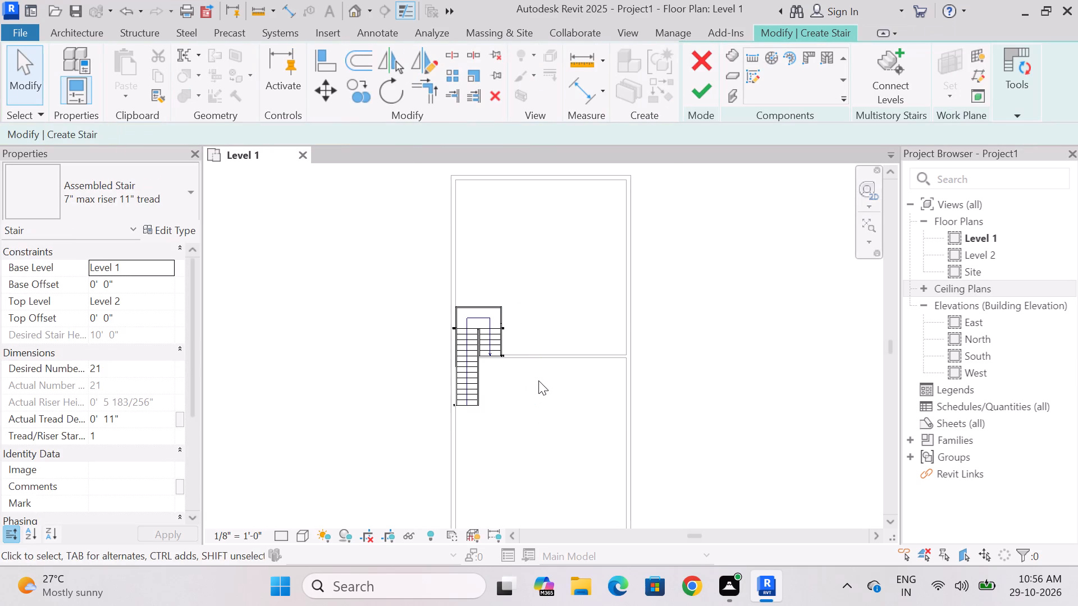
scroll(538, 380, "up", 2)
scroll(445, 250, "up", 3)
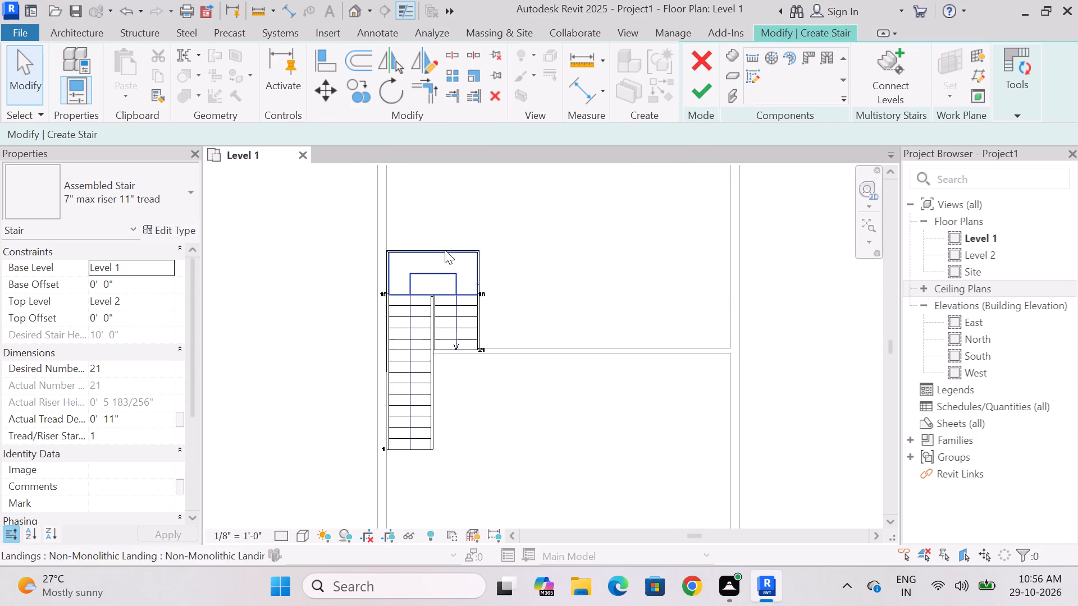
scroll(475, 242, "up", 2)
left_click(477, 248)
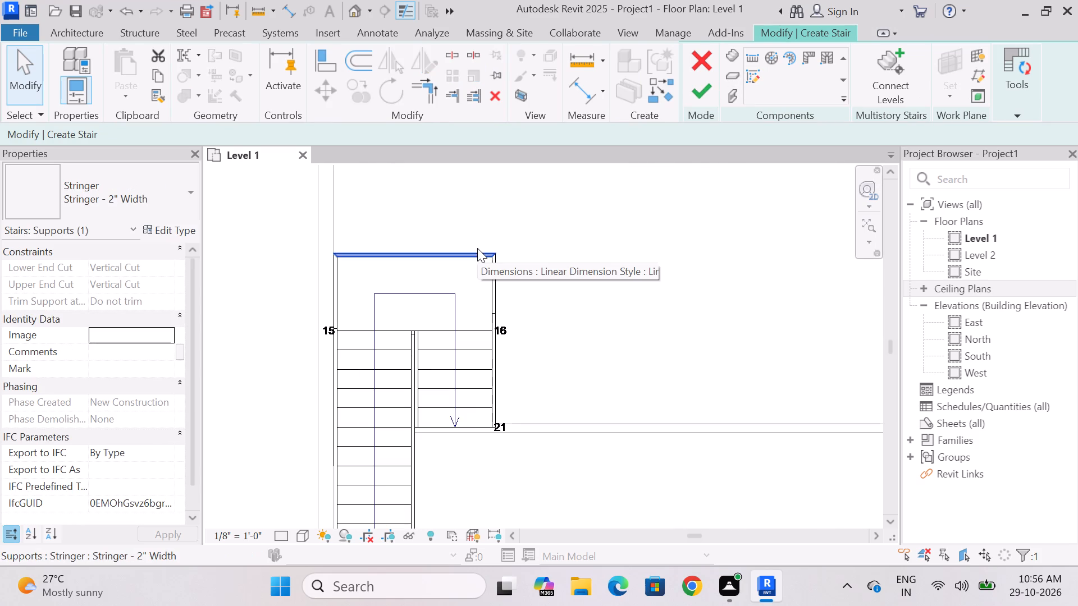
key("Delete")
left_click(500, 274)
key("Delete")
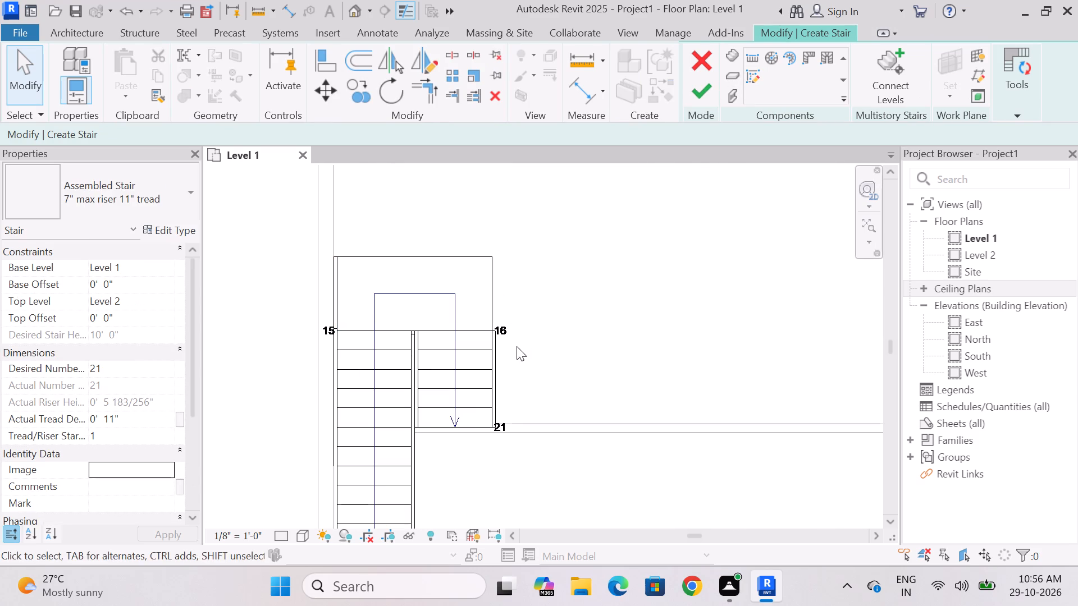
left_click(500, 353)
key("Delete")
Delete the two inner stringers between the first and second stair runs.
scroll(504, 447, "down", 2)
scroll(463, 528, "up", 4)
left_click(422, 425)
key("Delete")
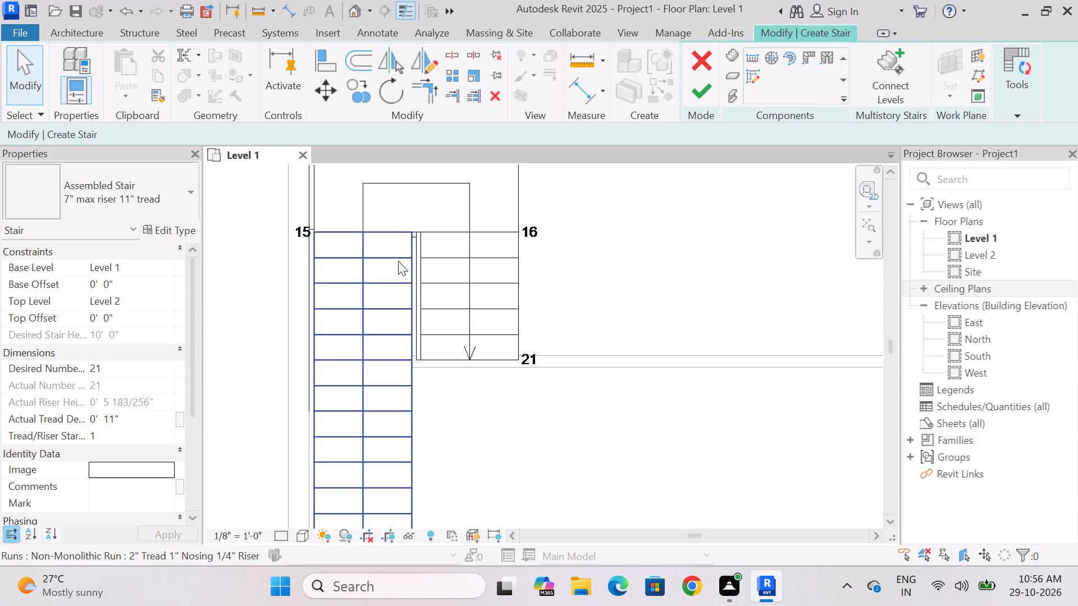
scroll(398, 249, "up", 8)
left_click(460, 249)
key("Delete")
Delete the stringers along the west side of the first run and of the landing.
scroll(488, 233, "down", 7)
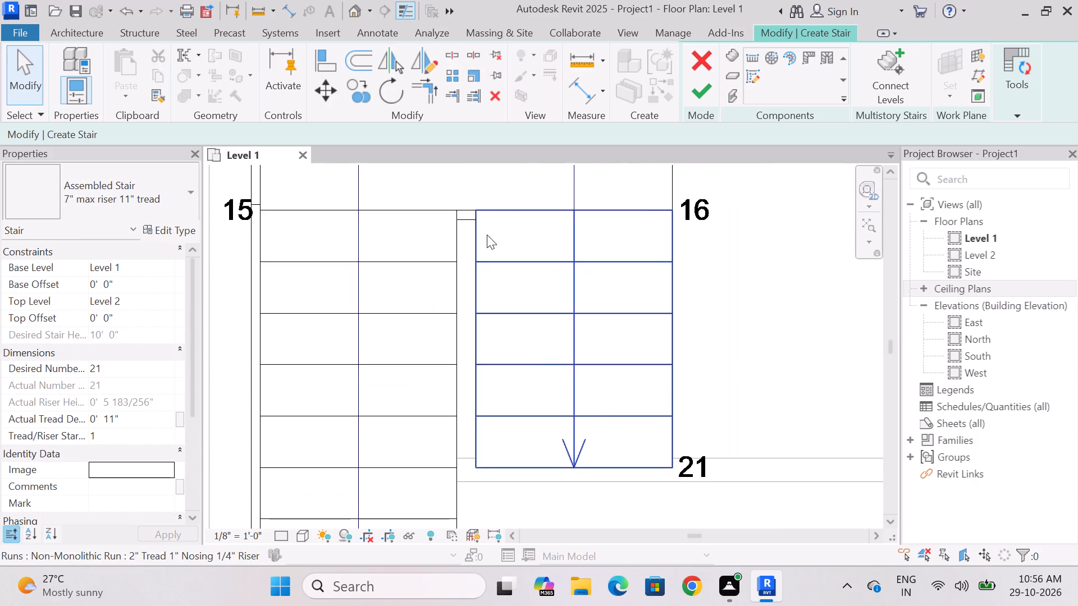
scroll(487, 235, "down", 2)
scroll(368, 288, "up", 4)
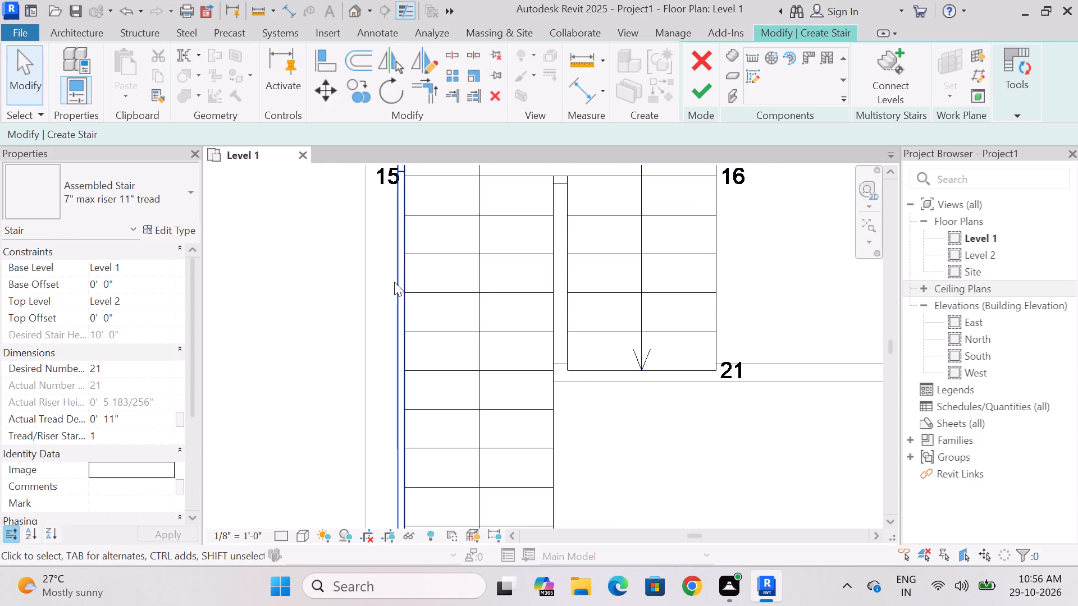
left_click(394, 282)
key("Delete")
scroll(440, 300, "down", 8)
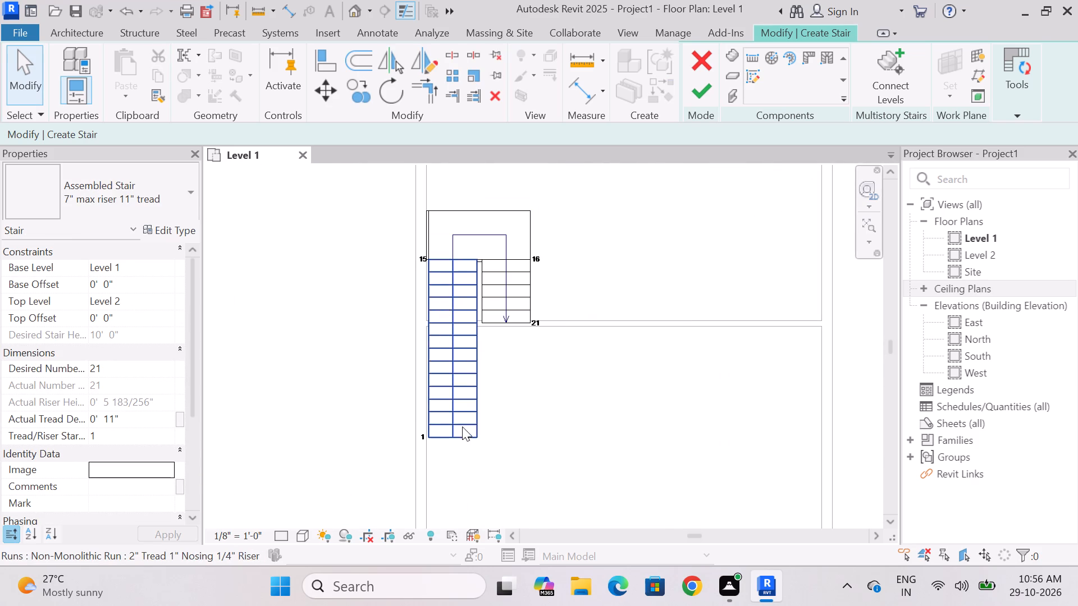
scroll(399, 226, "up", 9)
left_click(463, 224)
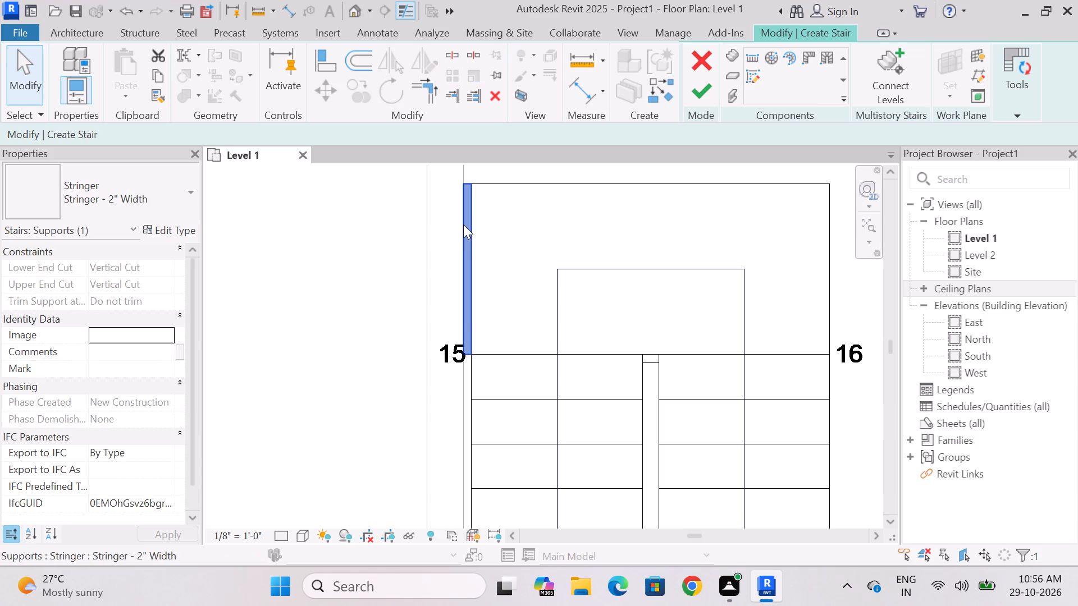
key("Delete")
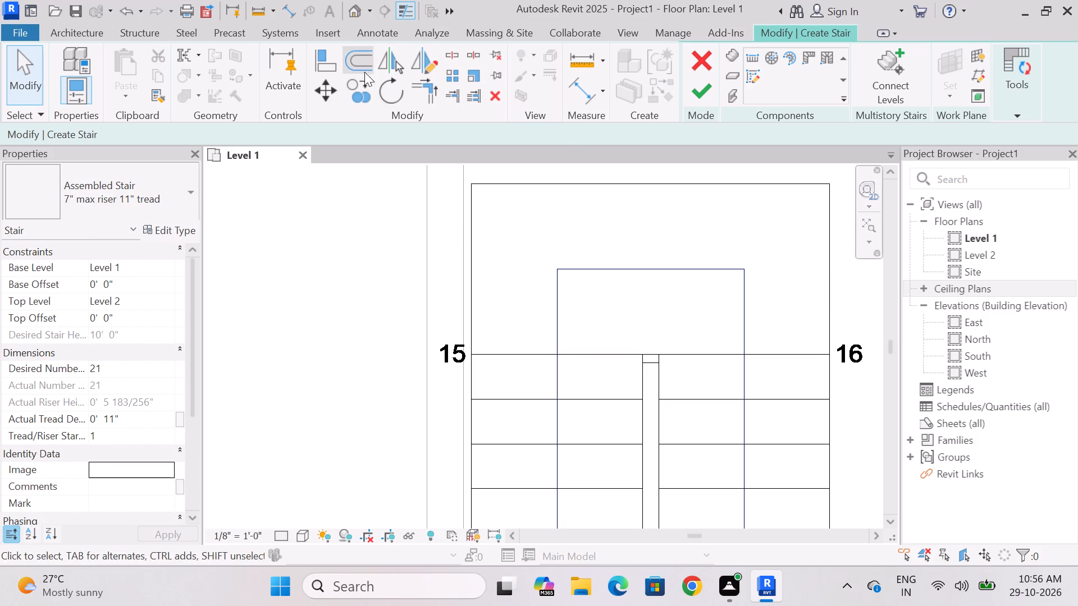
Align the landing's west edge with the west wall's inner face.
left_click(330, 61)
scroll(468, 224, "up", 3)
left_click(465, 226)
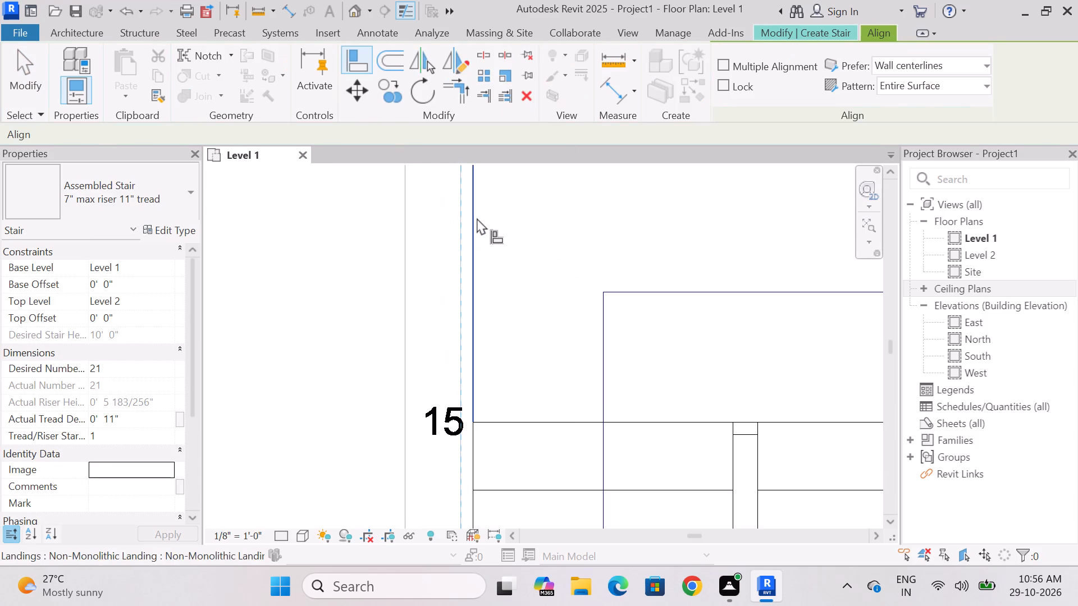
left_click(477, 218)
scroll(494, 210, "down", 11)
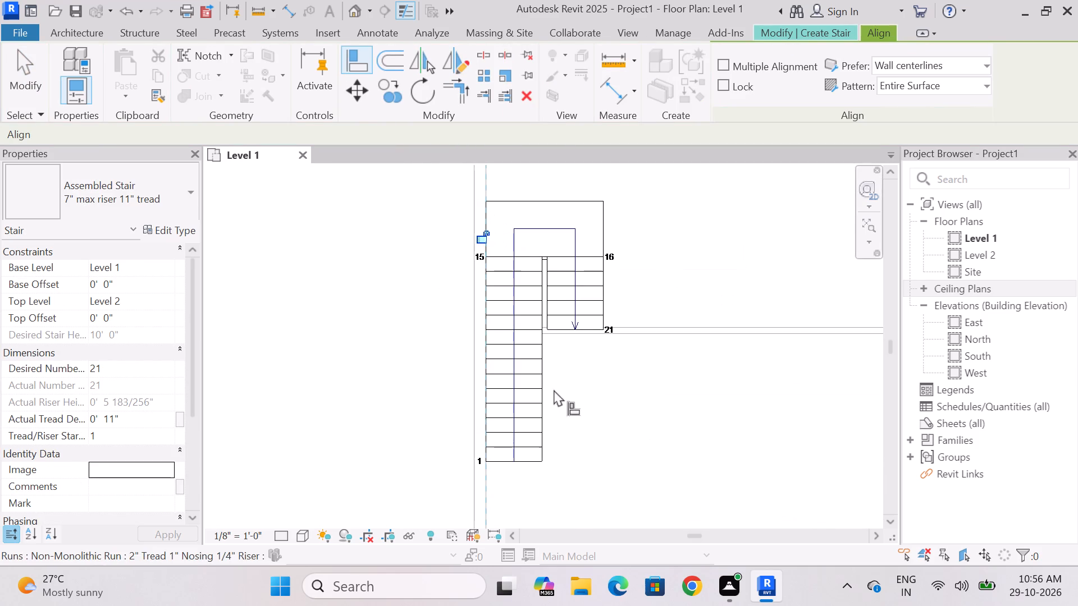
key("Escape")
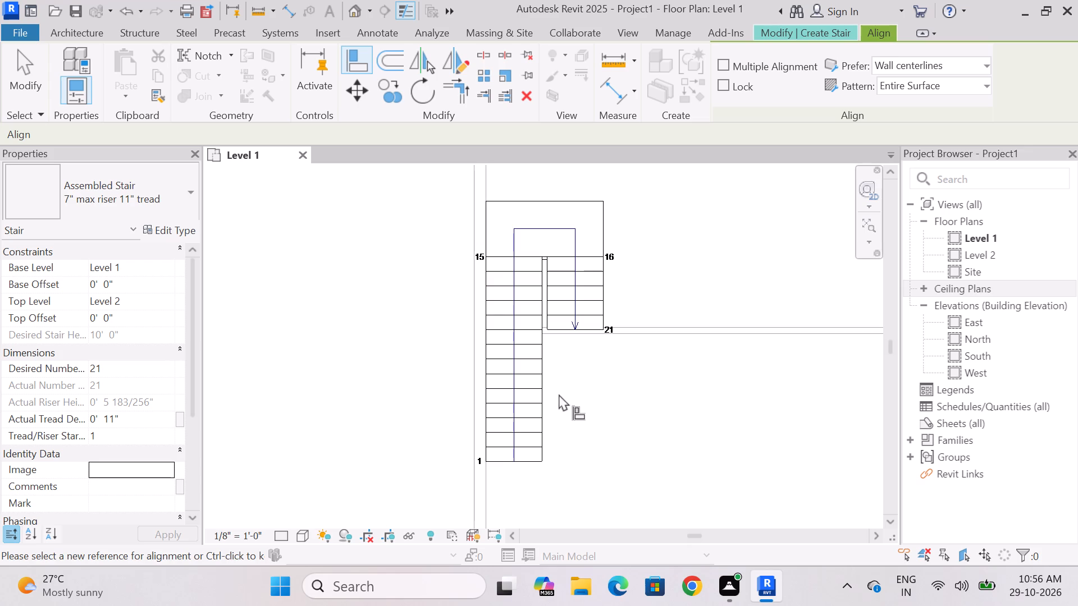
scroll(552, 259, "up", 8)
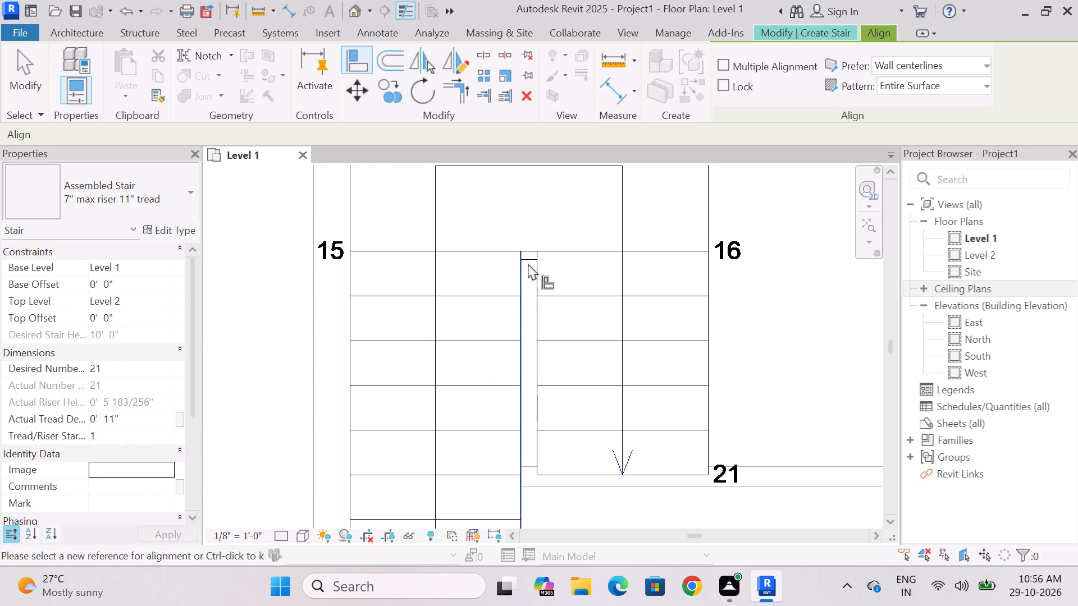
scroll(533, 248, "down", 7)
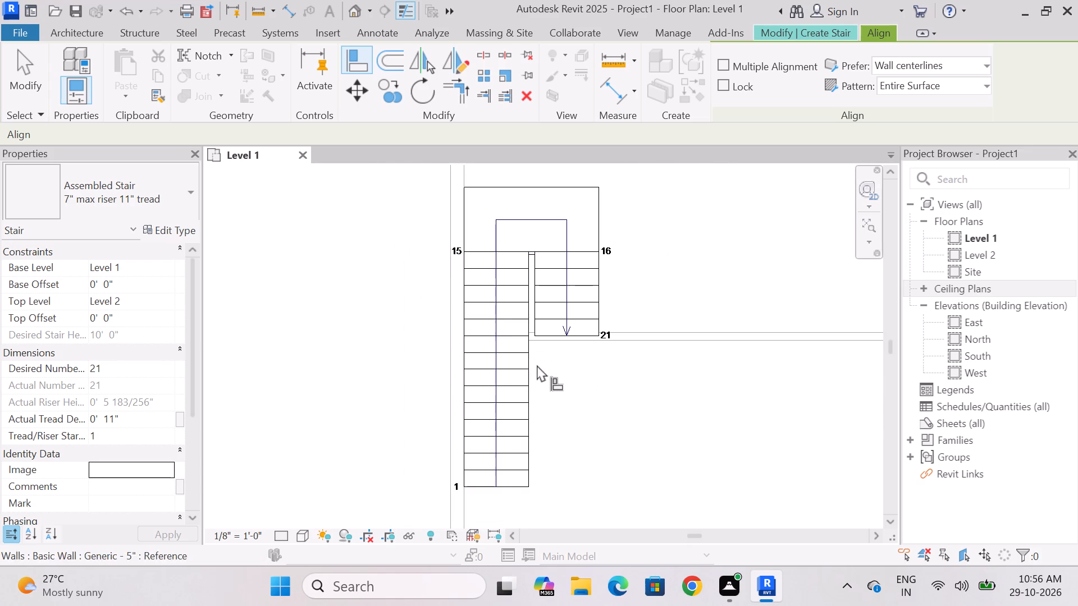
scroll(537, 365, "down", 2)
scroll(606, 380, "up", 2)
key("Escape")
scroll(585, 380, "down", 2)
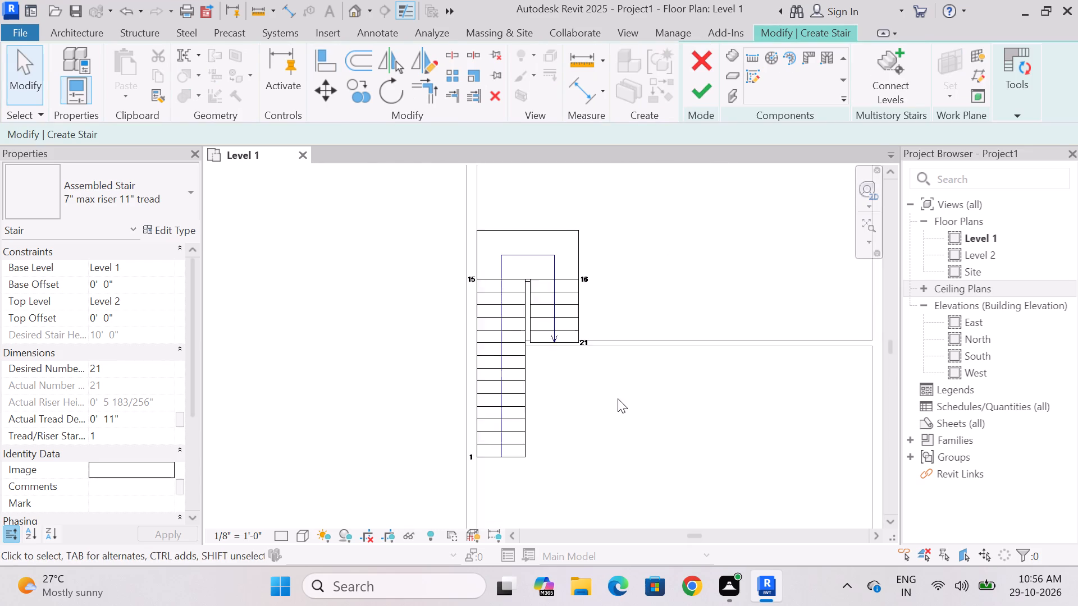
middle_click_drag(615, 398, 567, 385)
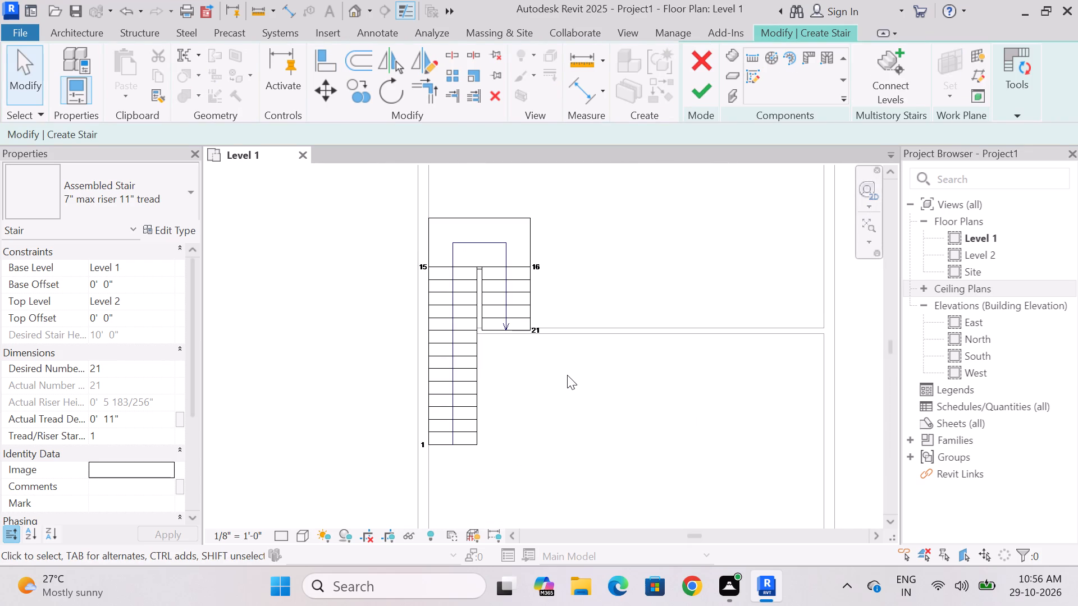
Finish editing the U-shaped stair.
left_click(701, 84)
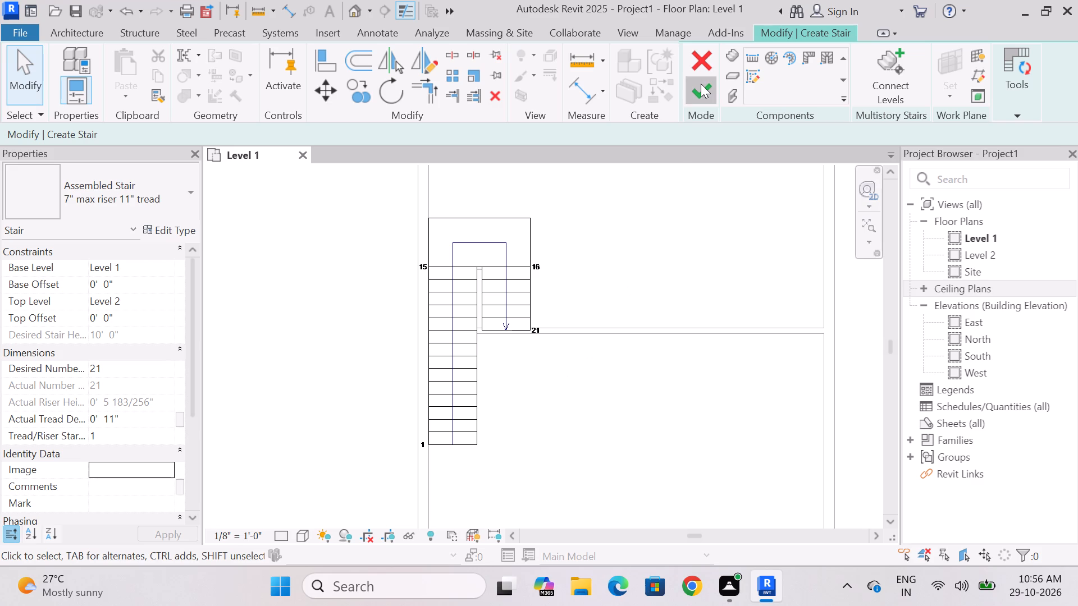
Delete the stair's outer railing around the landing and the inner railing between the two runs.
scroll(520, 241, "up", 2)
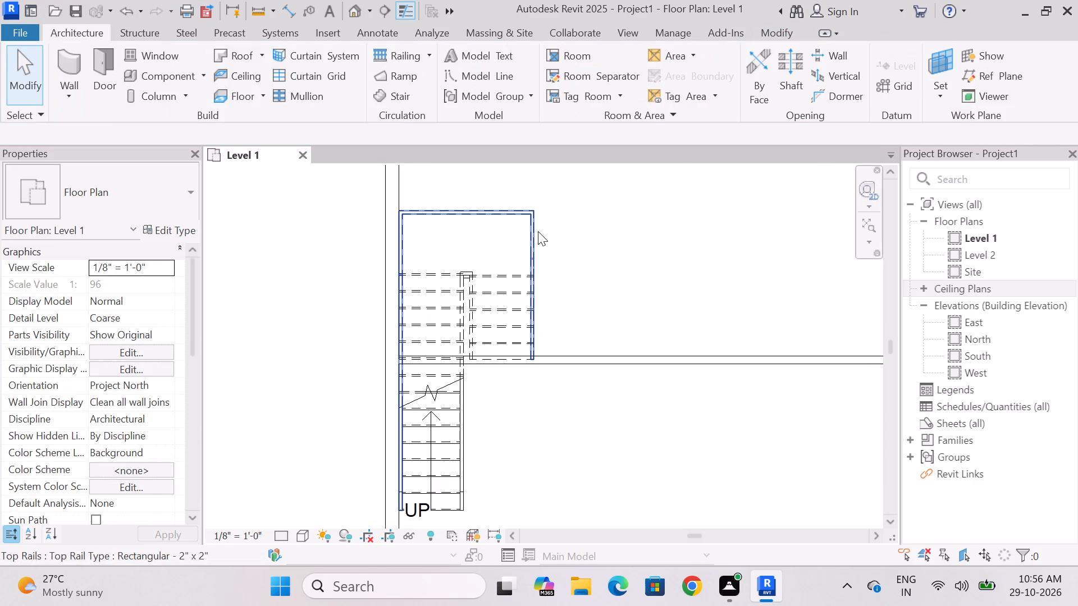
scroll(540, 230, "up", 5)
left_click(528, 237)
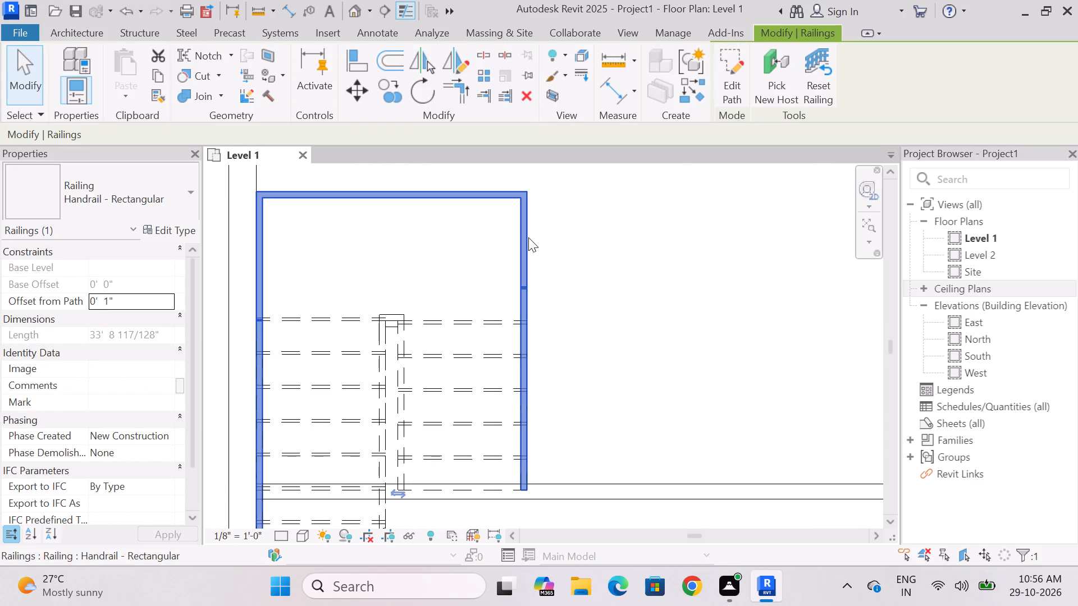
key("Delete")
scroll(400, 325, "up", 3)
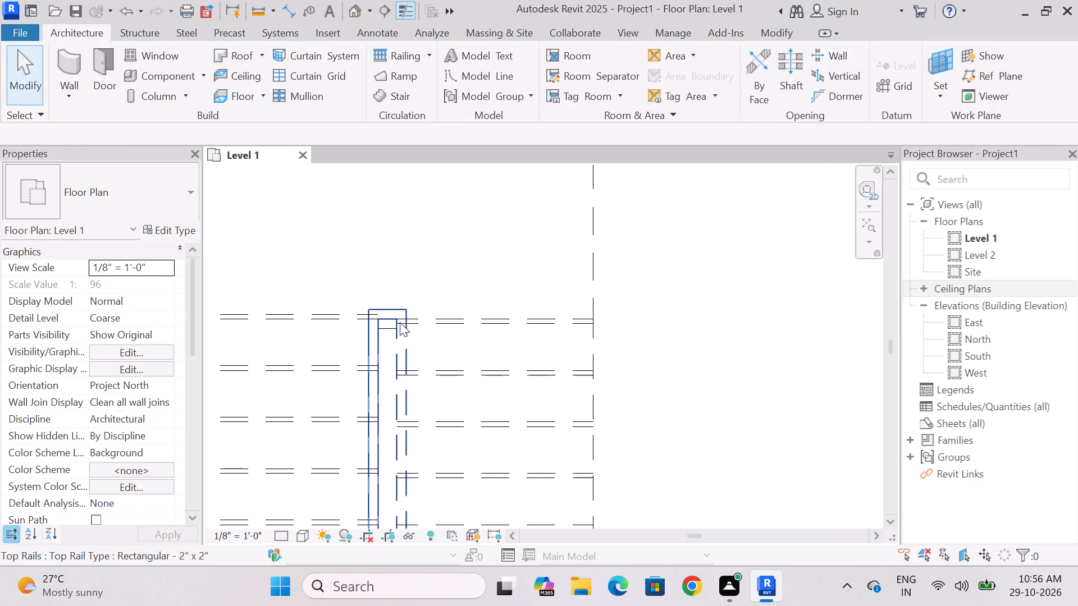
left_click(402, 319)
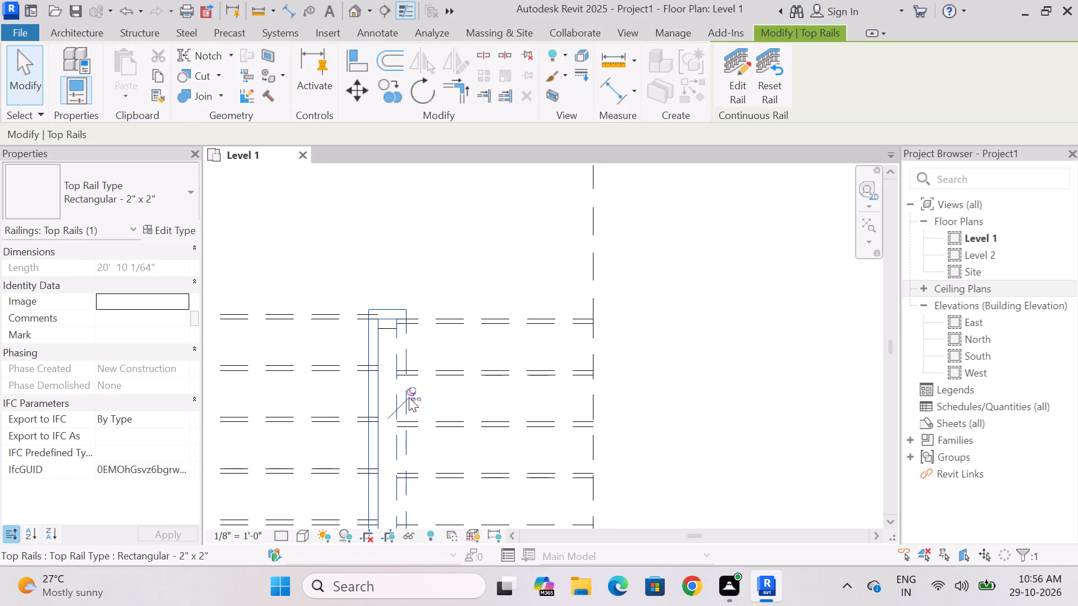
left_click(409, 397)
scroll(396, 310, "up", 3)
key("Escape")
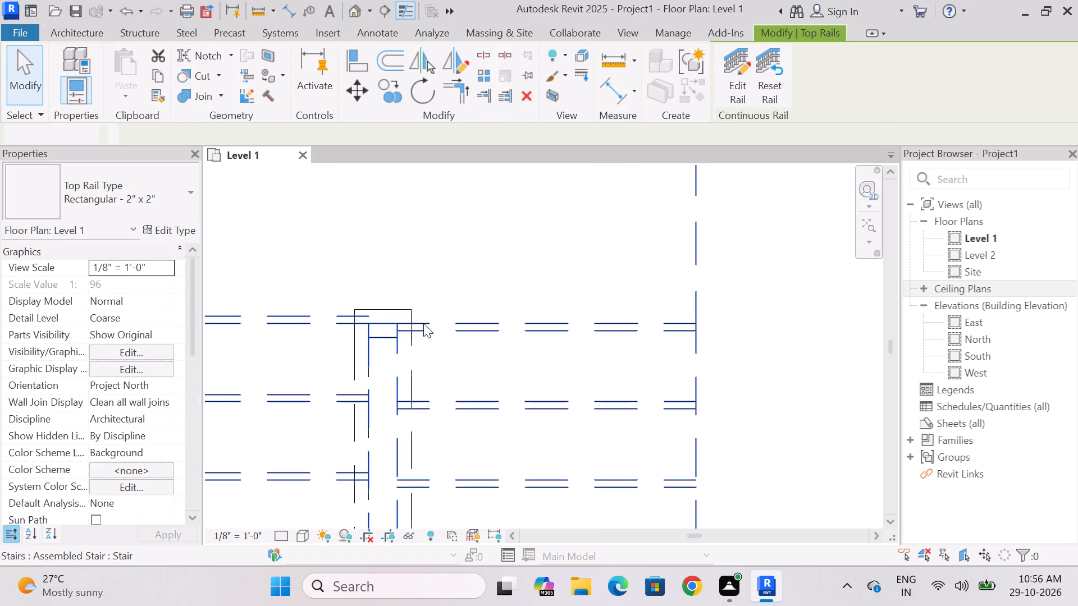
left_click(406, 307)
key("Delete")
Delete the 5" partition that runs east-west across the building at the stair.
scroll(419, 269, "down", 4)
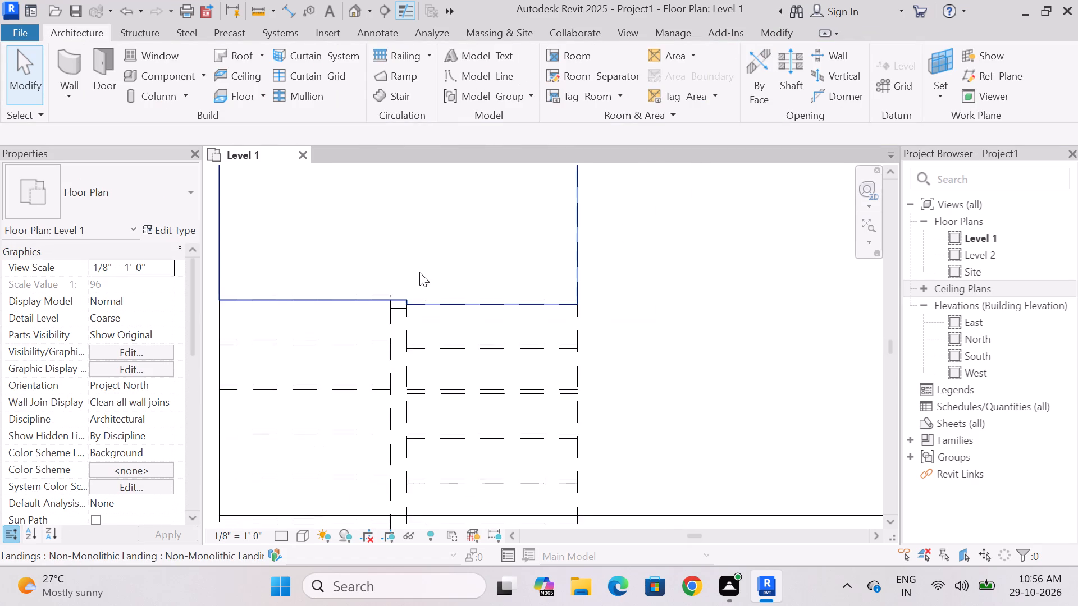
scroll(419, 272, "down", 10)
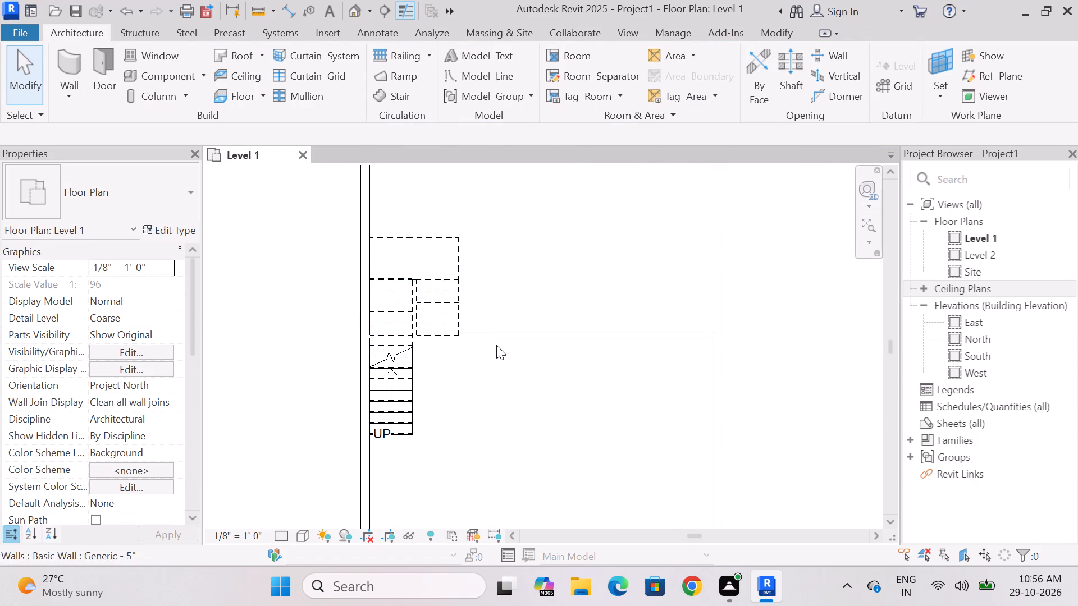
key("Escape")
left_click(536, 337)
key("Delete")
Draw a Generic - 5" wall about 10' long eastward from the west wall's inner face, flush along the landing's north edge.
scroll(508, 361, "down", 3)
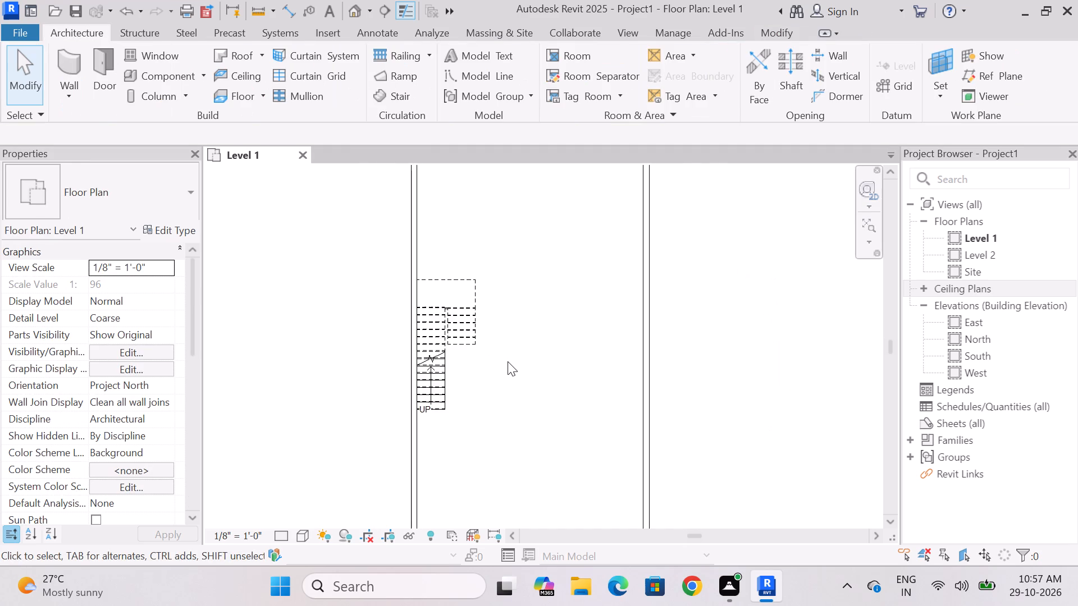
scroll(508, 361, "down", 1)
middle_click_drag(518, 409, 492, 375)
scroll(491, 375, "down", 2)
scroll(491, 395, "up", 1)
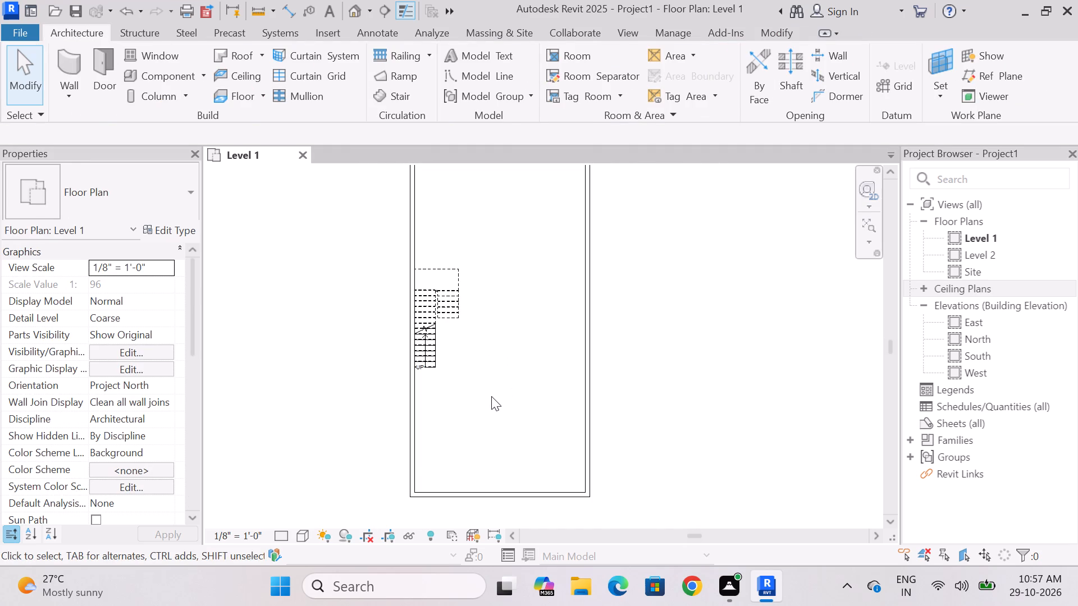
scroll(490, 398, "down", 2)
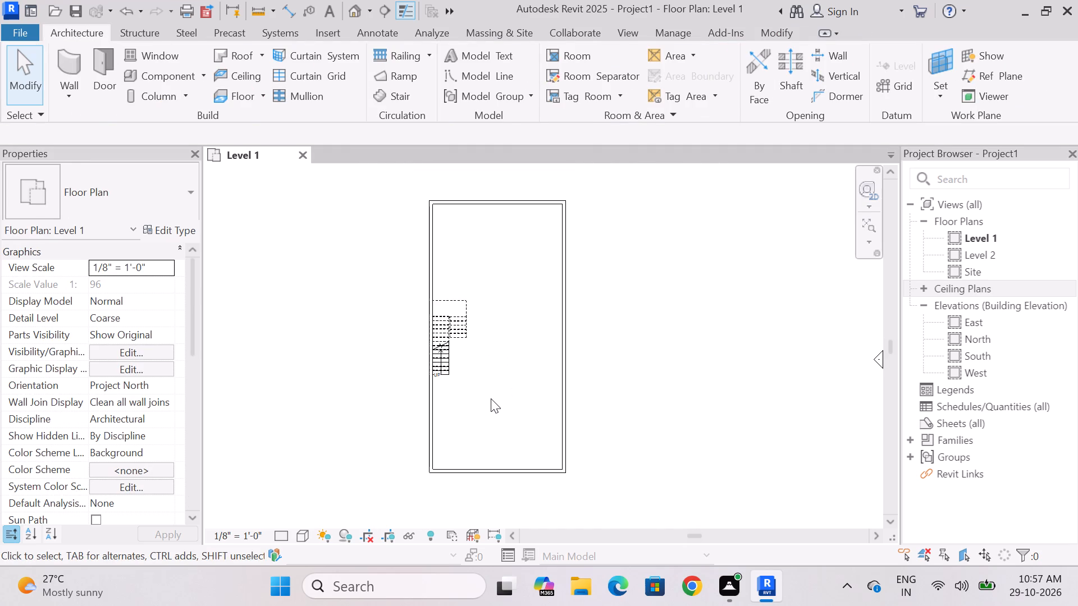
scroll(491, 387, "down", 1)
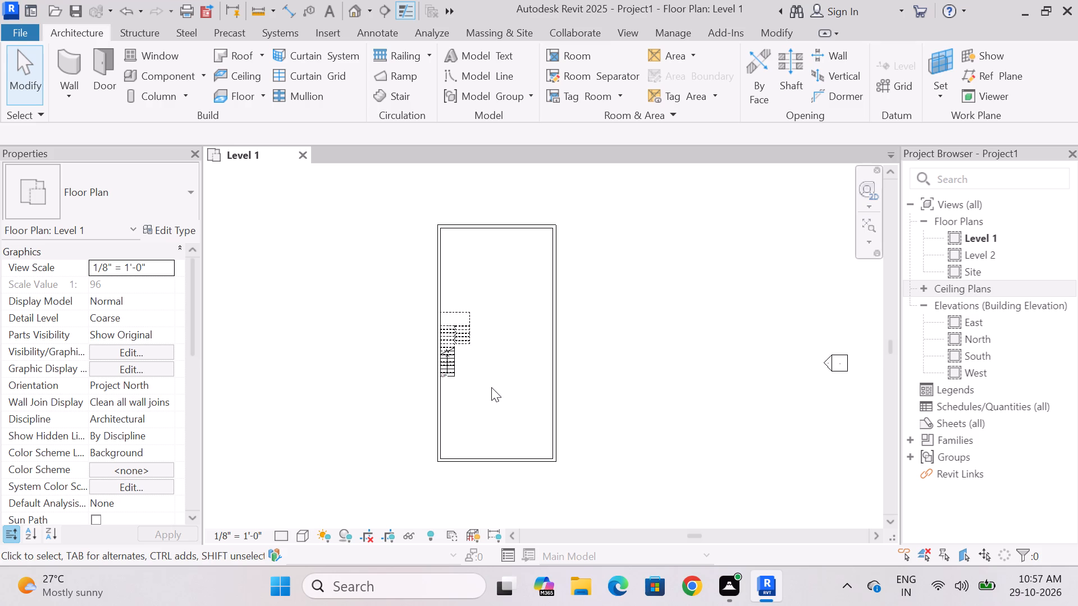
scroll(481, 473, "up", 3)
scroll(432, 450, "down", 2)
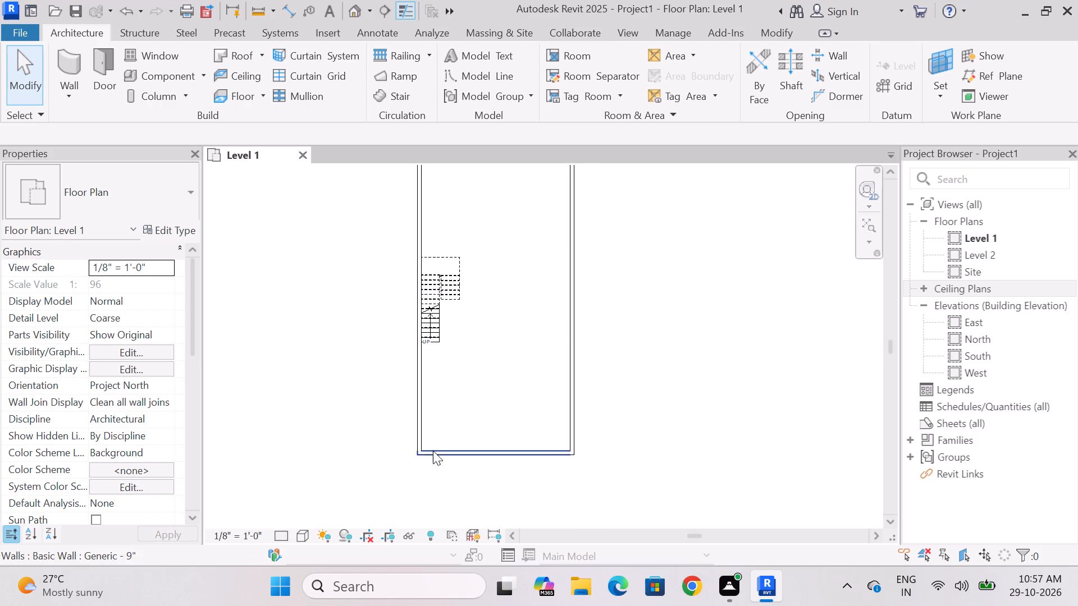
left_click(72, 57)
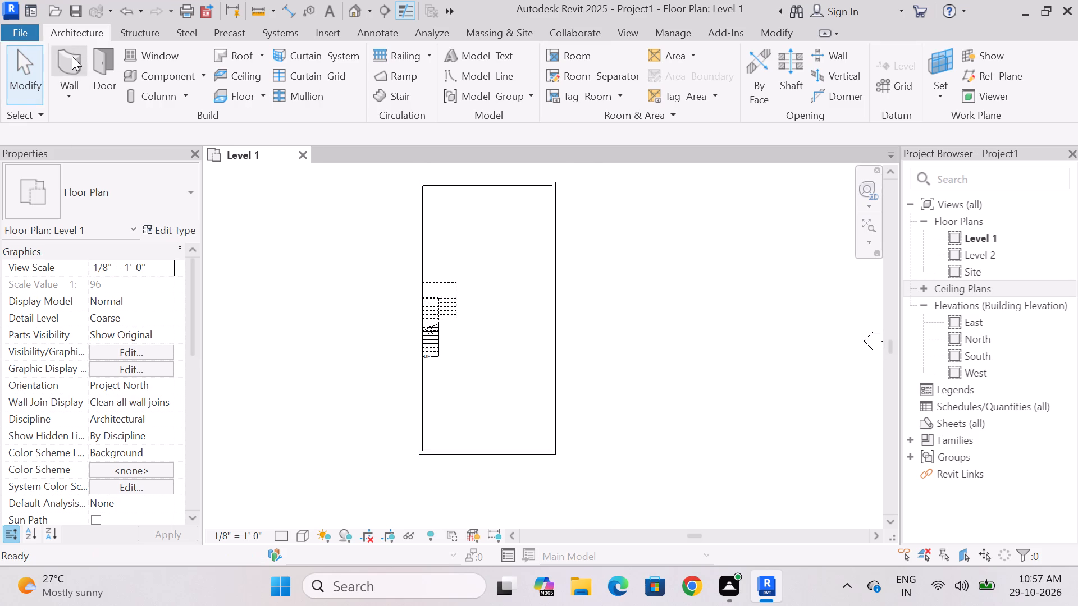
scroll(456, 278, "up", 1)
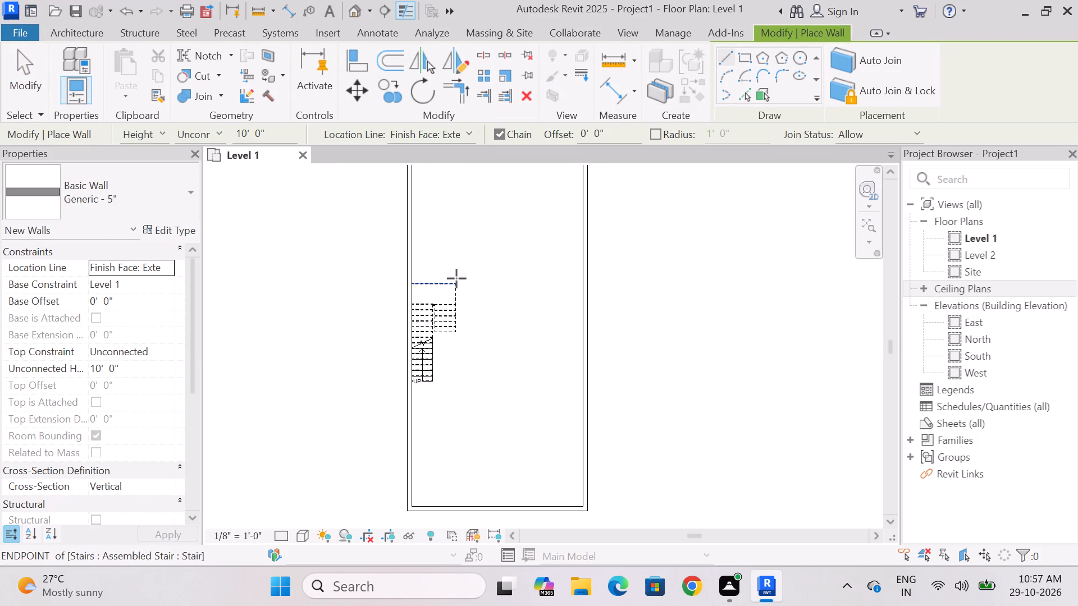
scroll(456, 278, "up", 8)
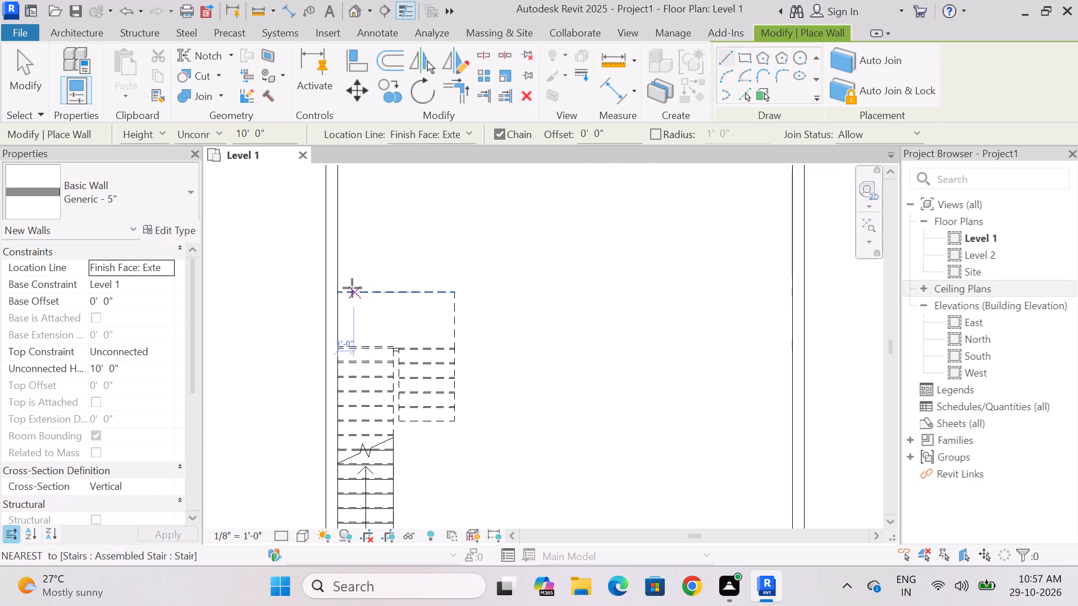
left_click(338, 291)
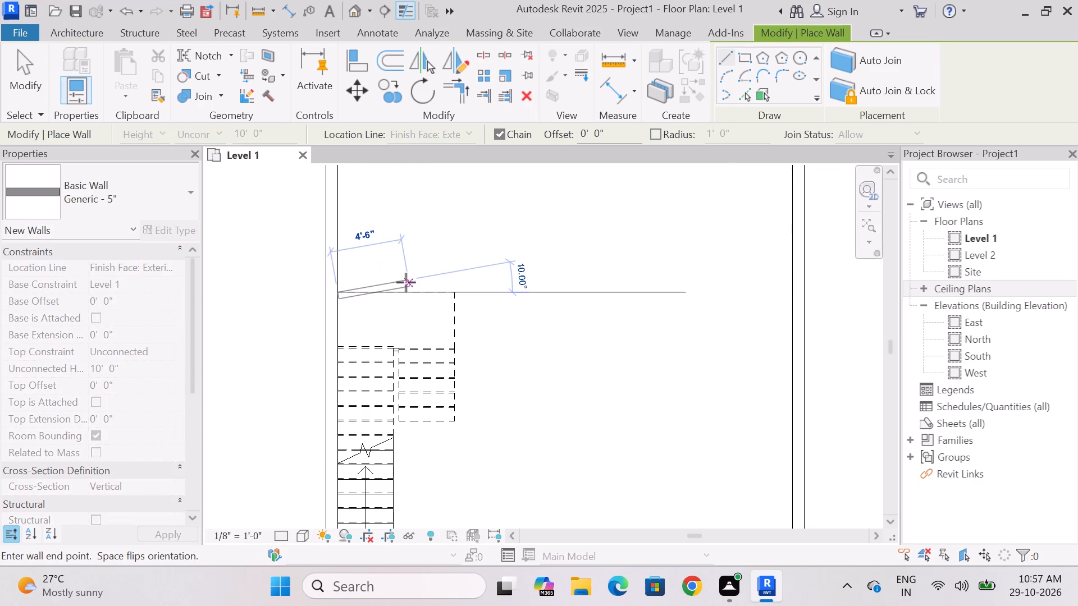
key("space")
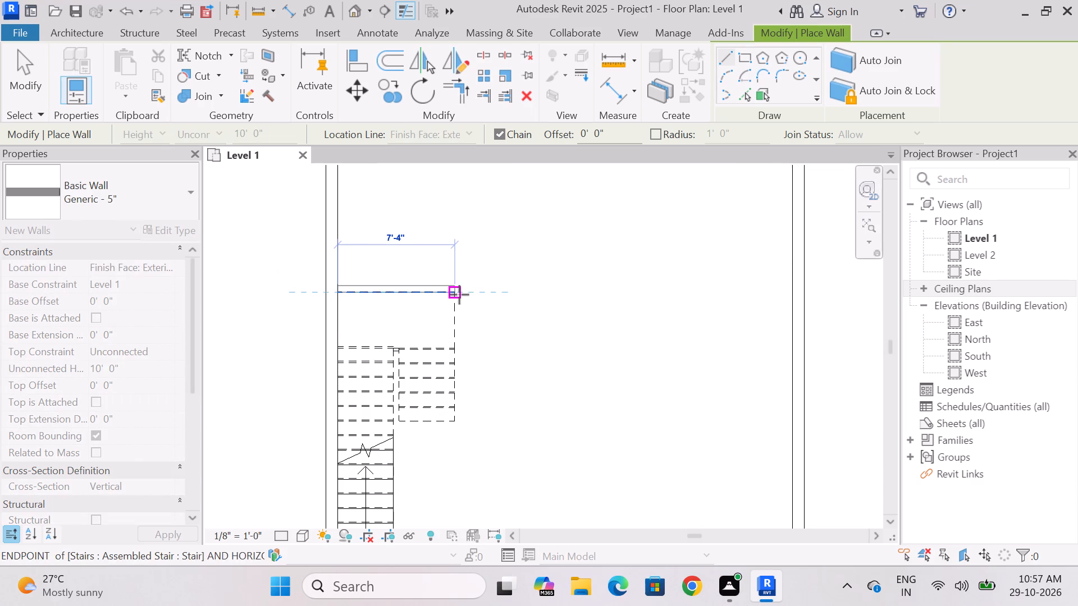
left_click(497, 294)
Continue the 5" wall about 37'-2" south from its east end to the south wall's inner face.
scroll(497, 294, "down", 6)
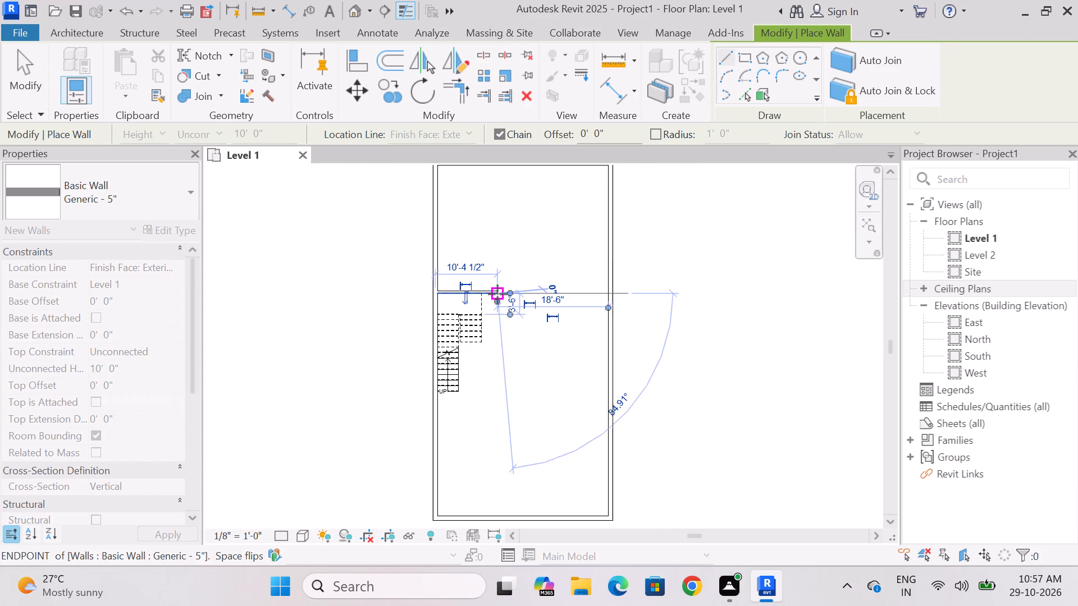
scroll(497, 294, "down", 3)
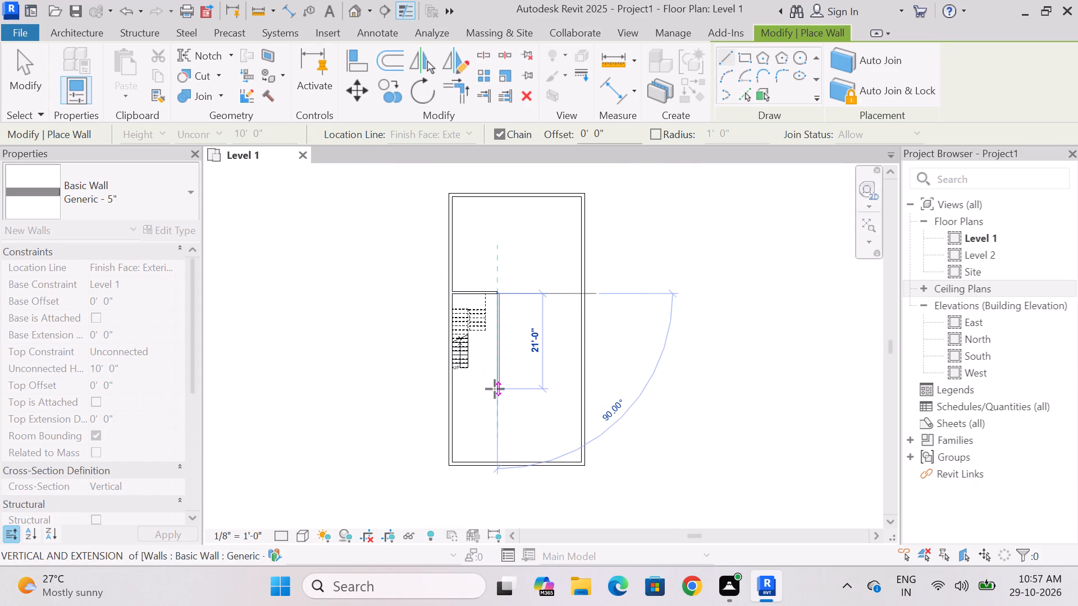
middle_click_drag(495, 389, 483, 316)
scroll(483, 316, "up", 2)
middle_click_drag(483, 316, 483, 329)
scroll(483, 330, "up", 1)
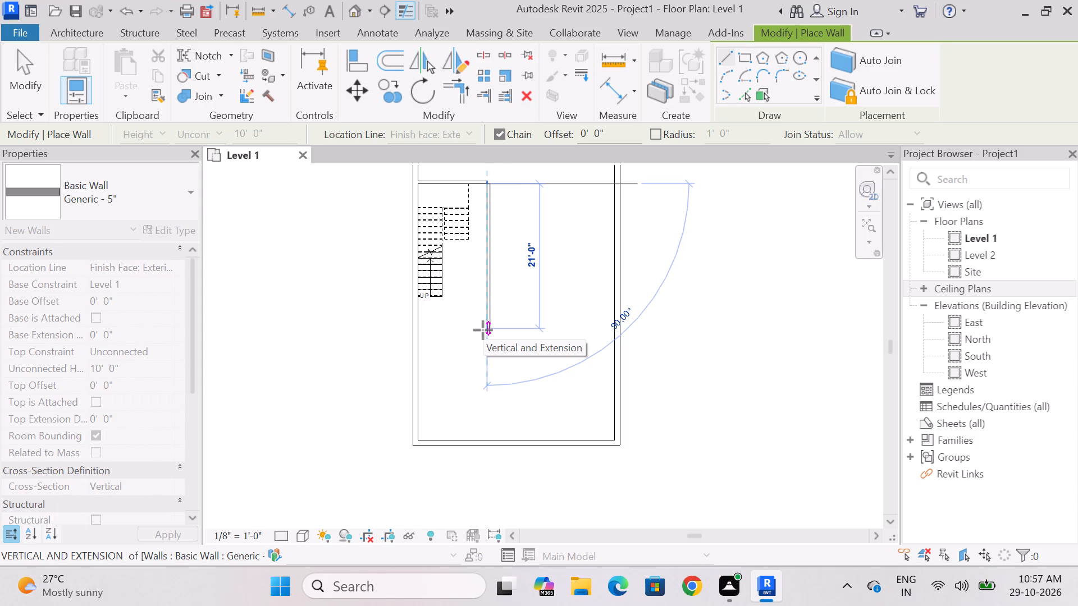
left_click(487, 437)
key("Escape")
key("Escape")
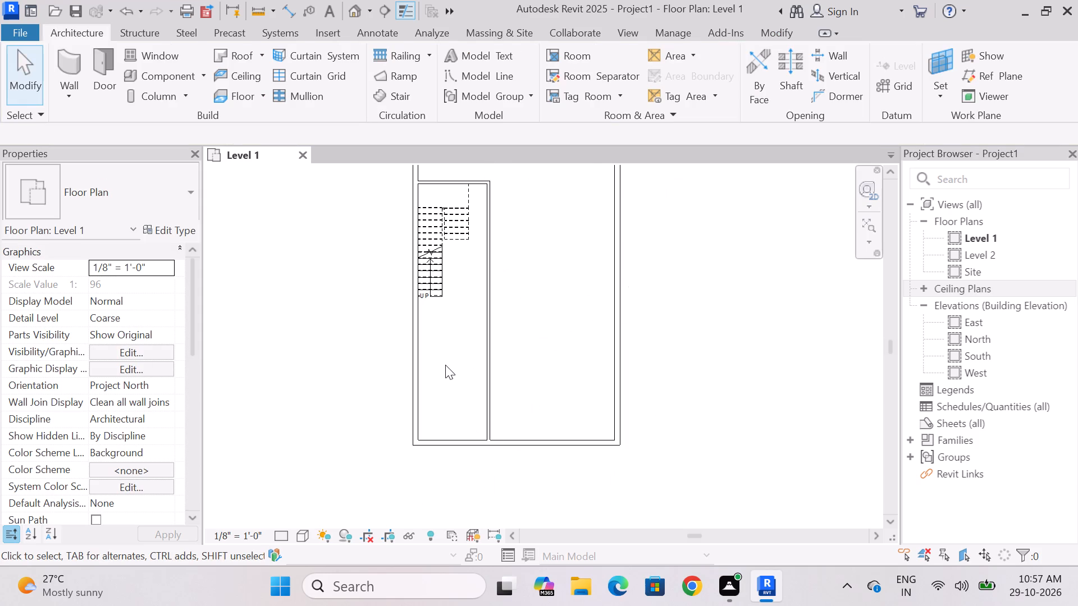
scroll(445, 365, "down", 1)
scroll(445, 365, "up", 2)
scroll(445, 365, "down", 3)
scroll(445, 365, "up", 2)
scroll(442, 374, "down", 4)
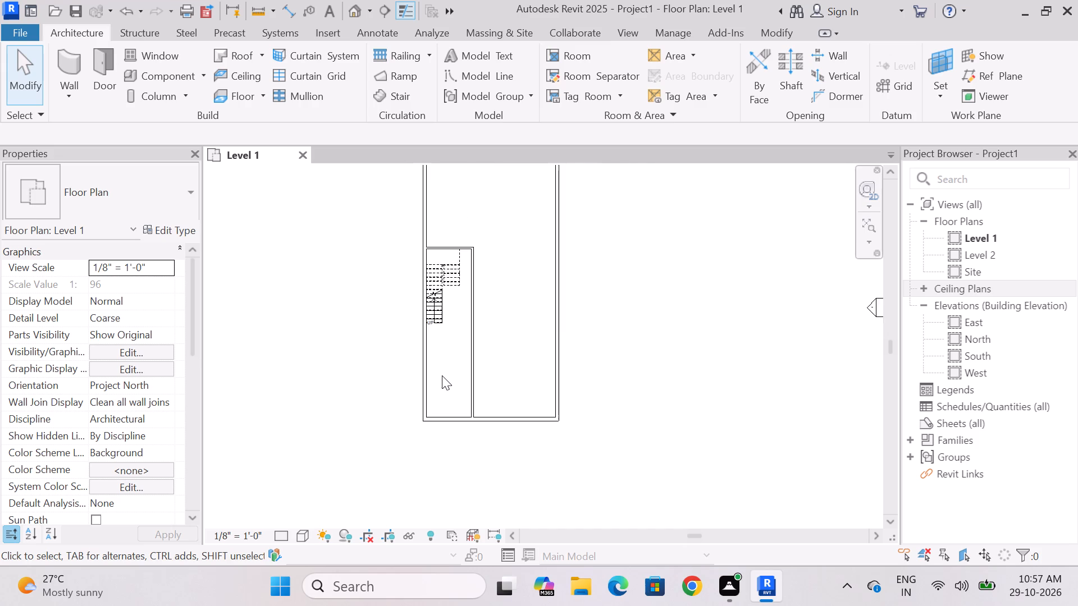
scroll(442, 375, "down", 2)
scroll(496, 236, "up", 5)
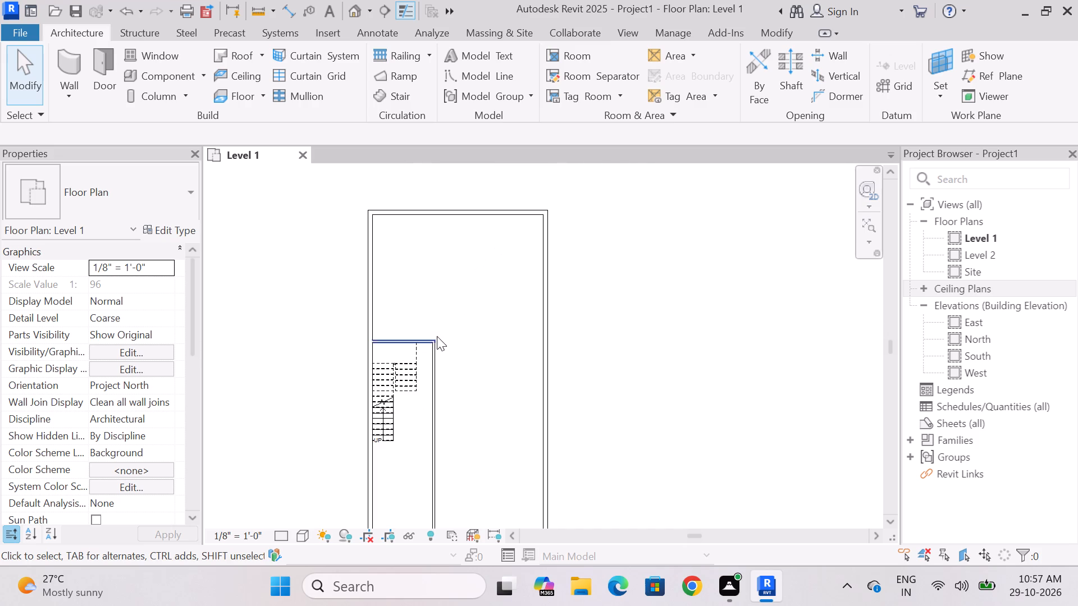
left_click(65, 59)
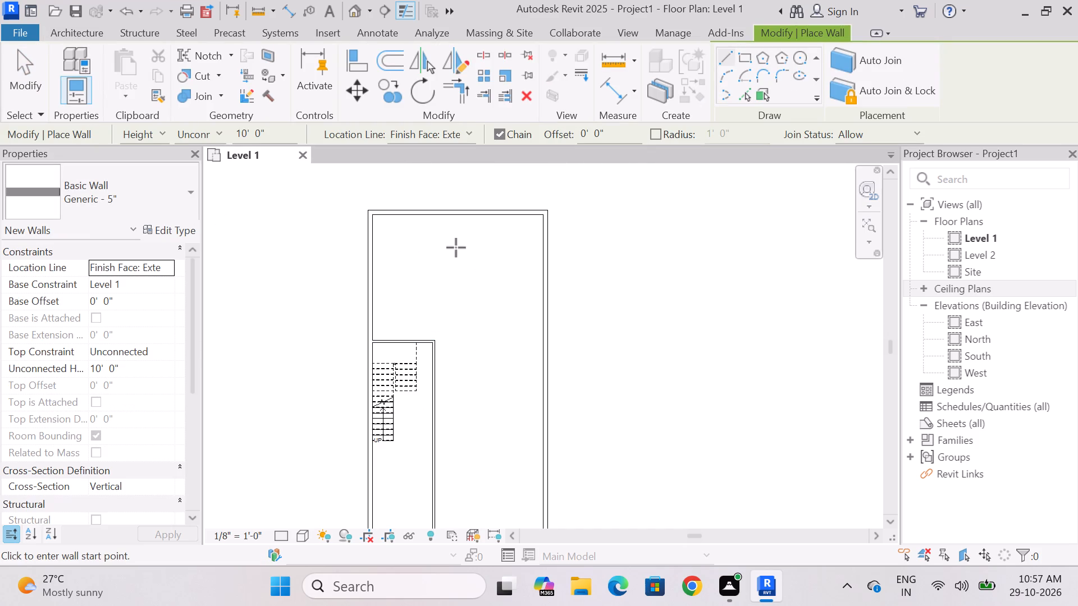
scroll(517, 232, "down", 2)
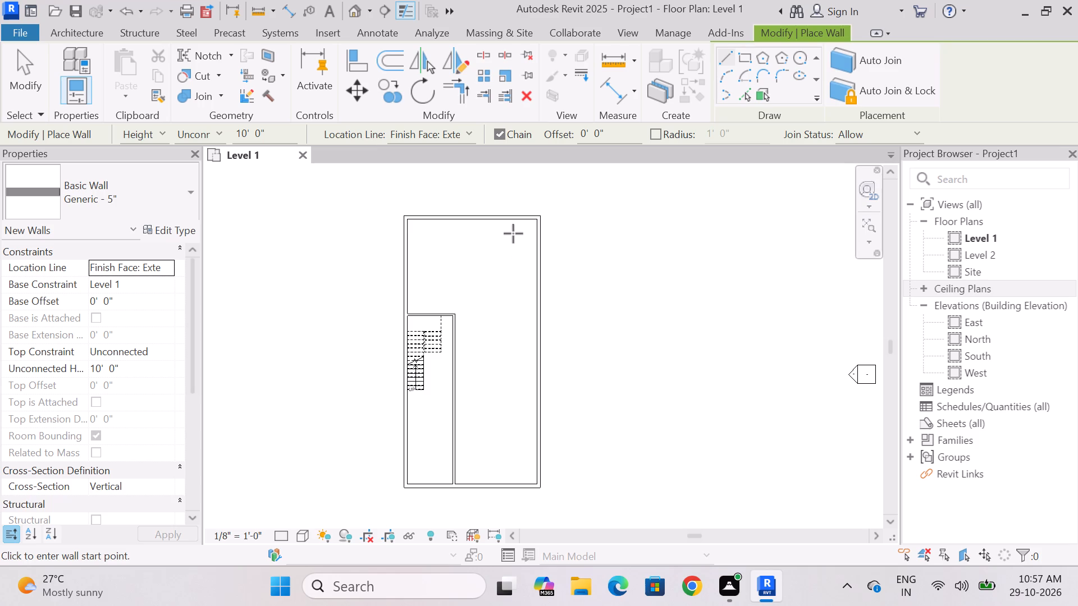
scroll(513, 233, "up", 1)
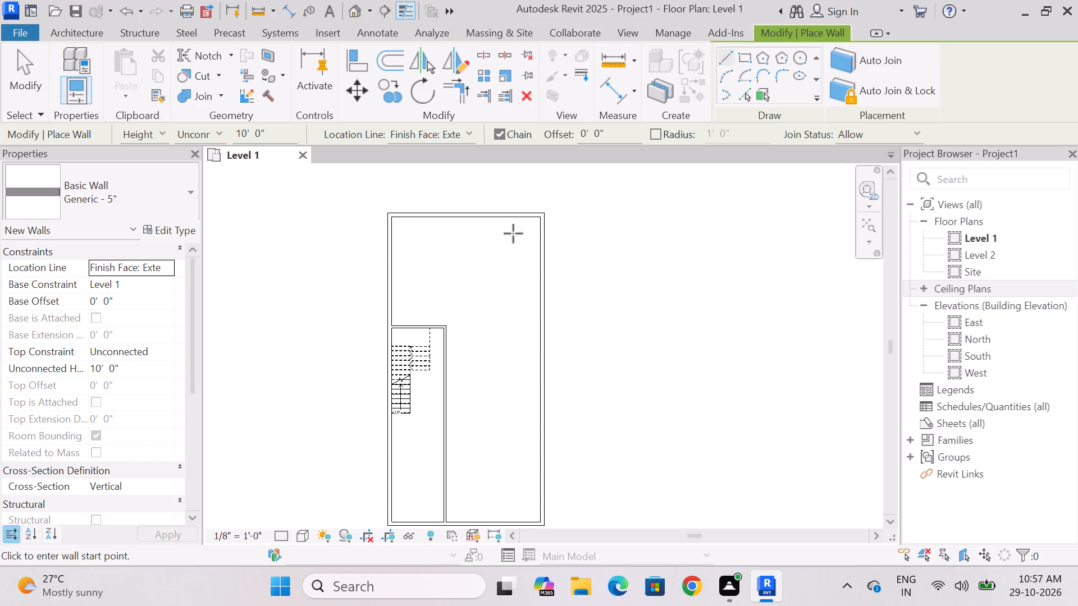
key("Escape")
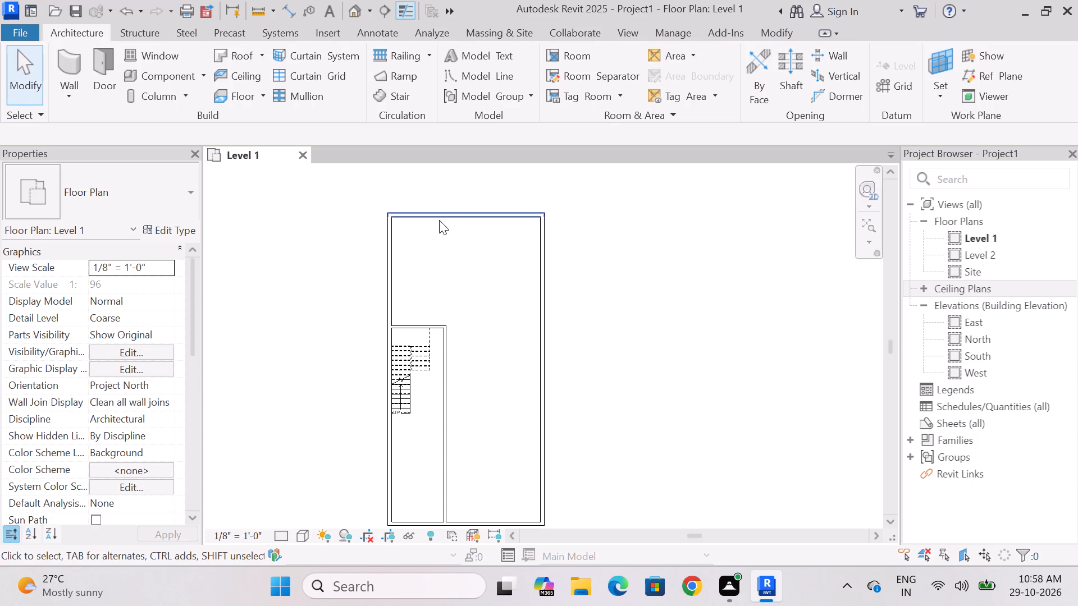
Draw a 28'-6" model line between the west and east walls' inner faces, 2'-0" south of the north wall's inner face.
scroll(439, 220, "up", 2)
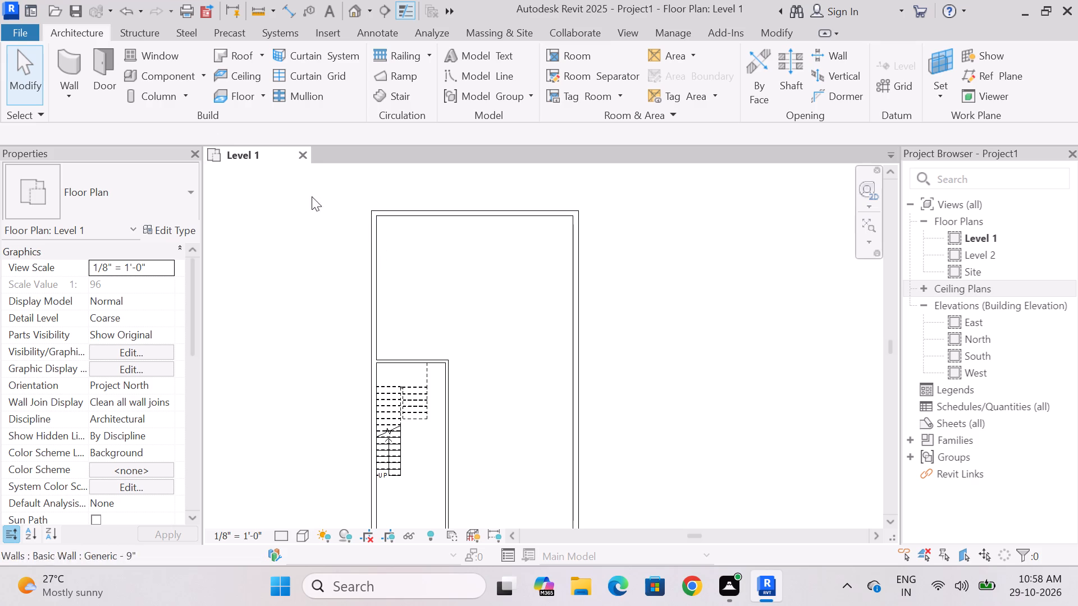
type("li")
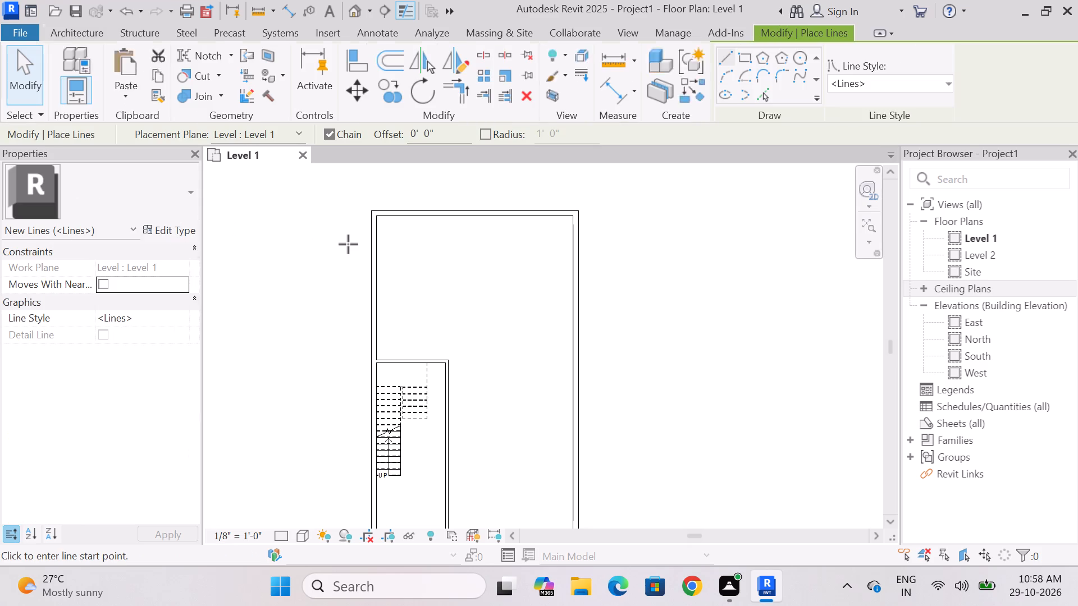
scroll(386, 233, "up", 4)
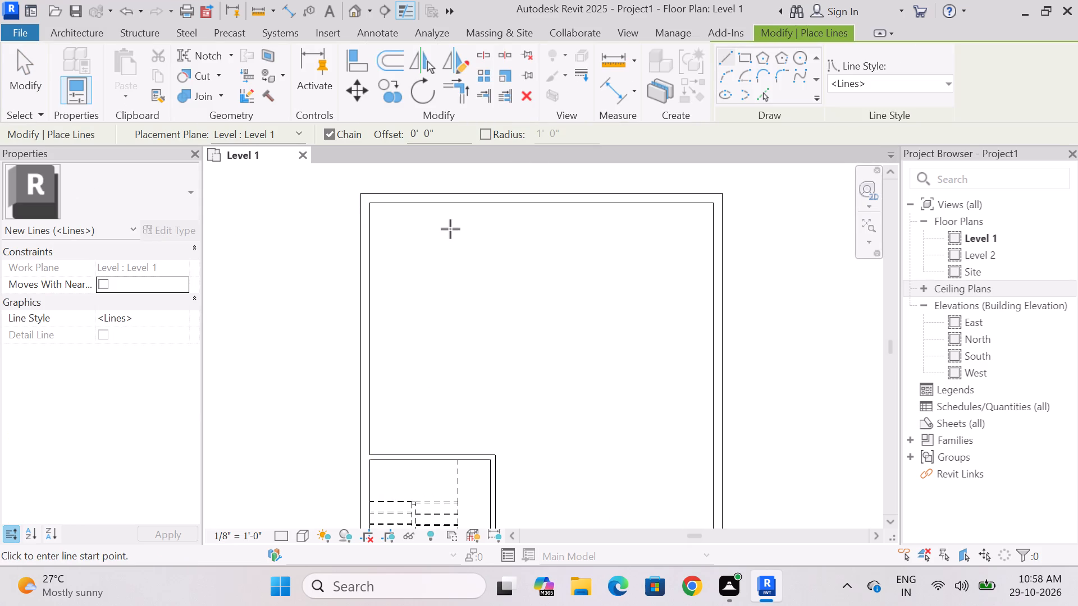
left_click(375, 229)
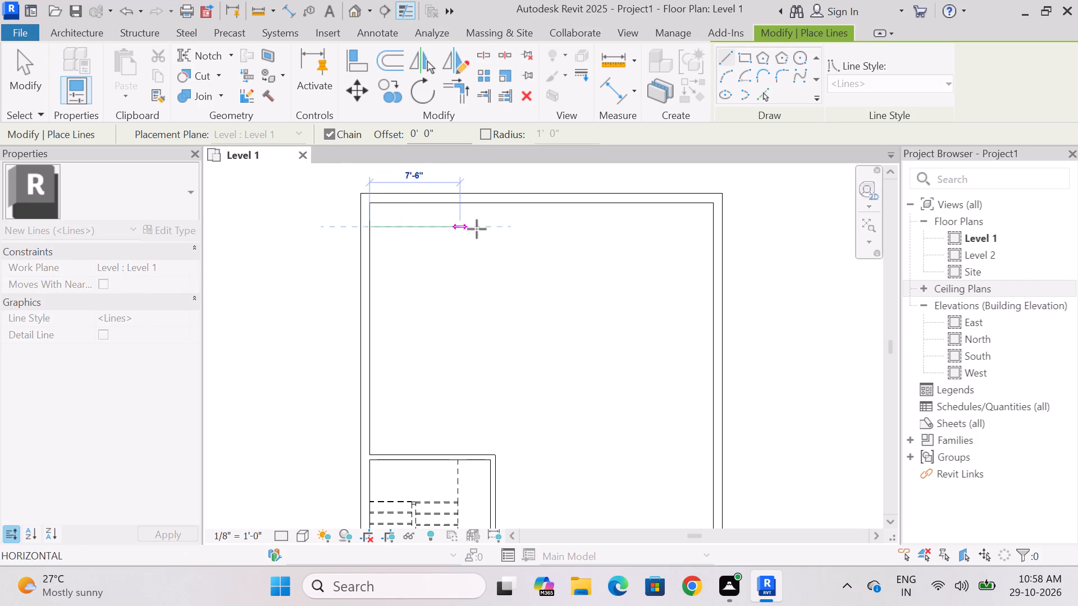
left_click(711, 227)
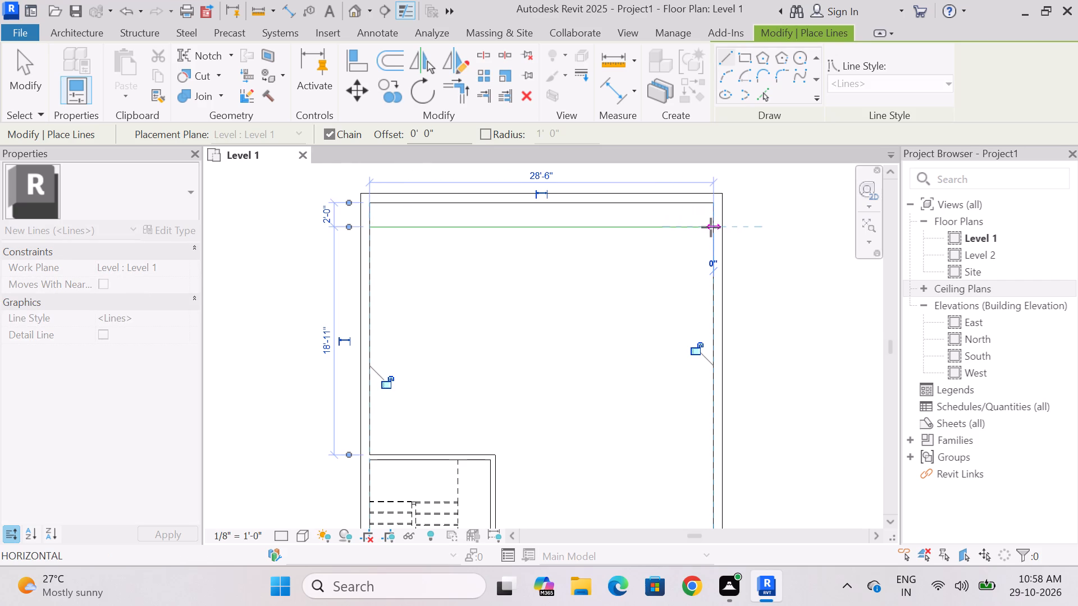
key("Escape")
key("Escape")
Change the line style of the model line near the north wall to <Hidden>.
left_click(582, 228)
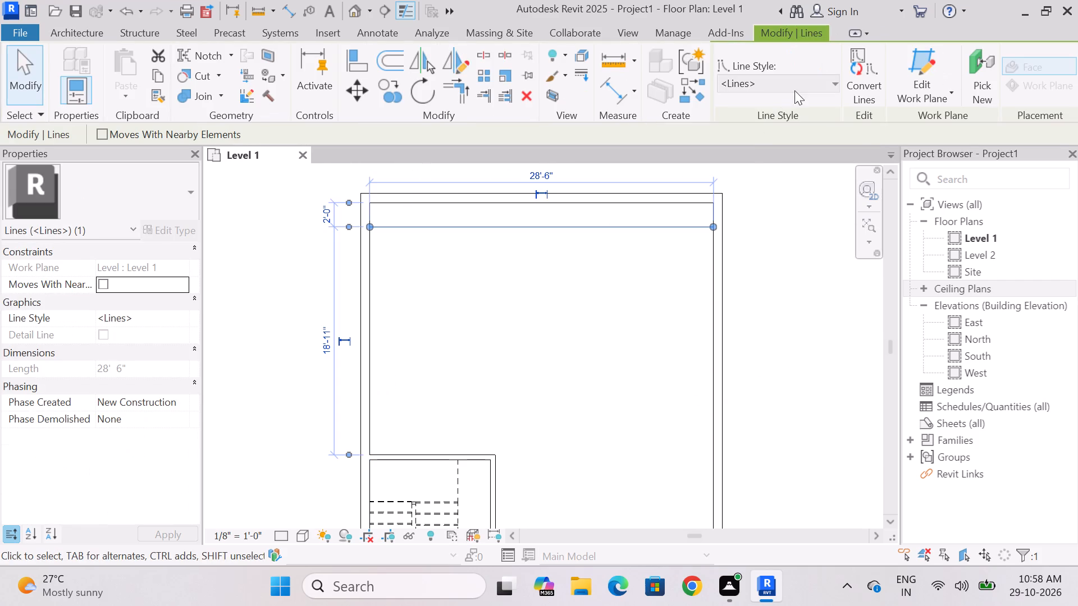
left_click(827, 81)
left_click(762, 183)
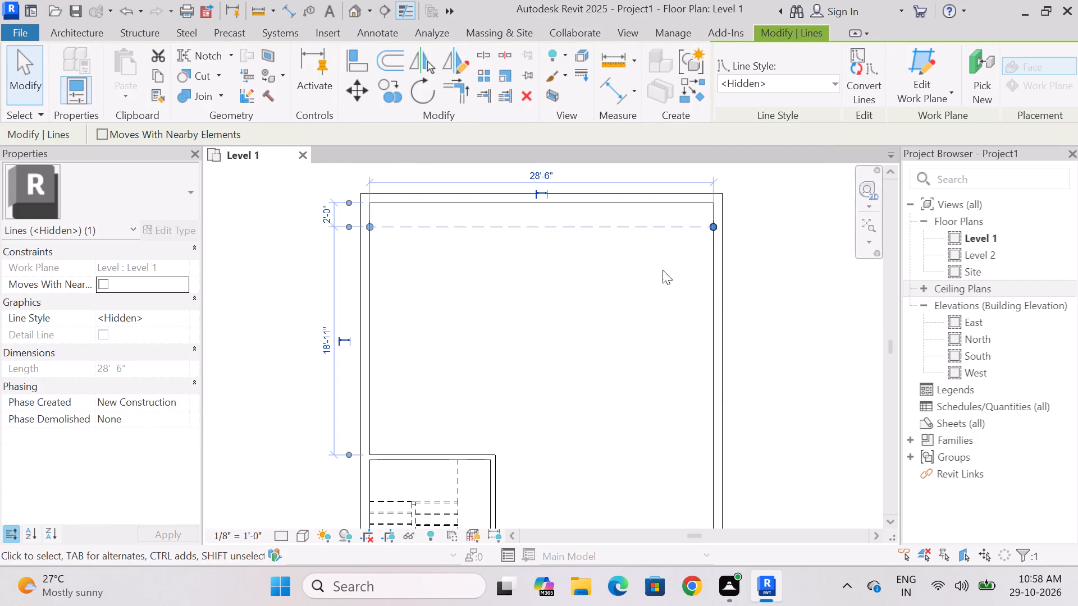
key("Escape")
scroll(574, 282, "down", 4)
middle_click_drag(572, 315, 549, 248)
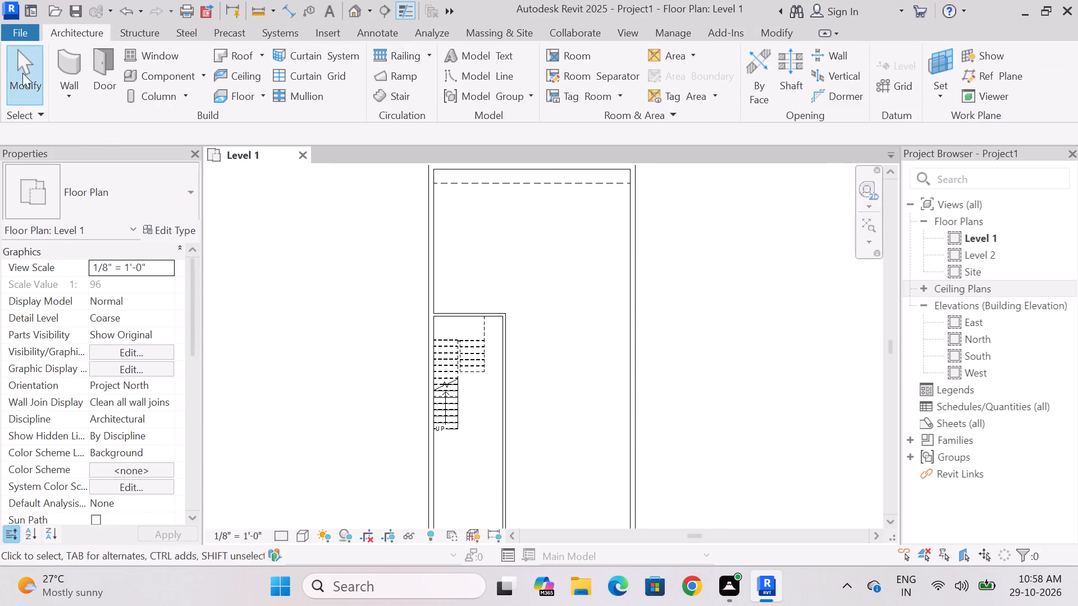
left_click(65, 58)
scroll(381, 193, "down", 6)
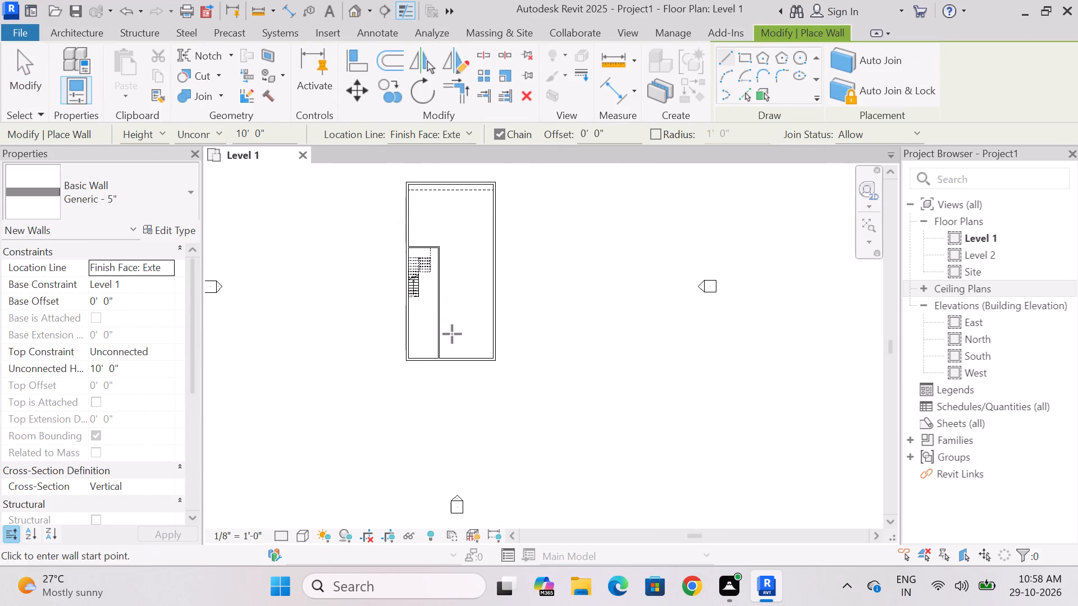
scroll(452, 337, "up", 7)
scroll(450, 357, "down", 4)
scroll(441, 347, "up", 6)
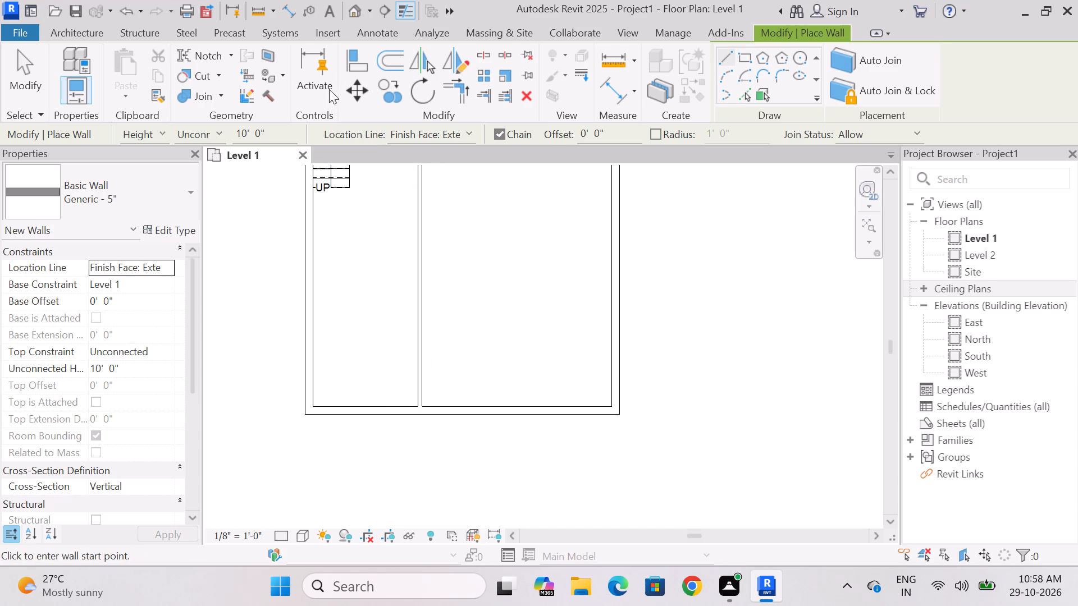
Measure the clear width between the north-south partition's east face and the east wall's inner face.
left_click(285, 8)
left_click(424, 337)
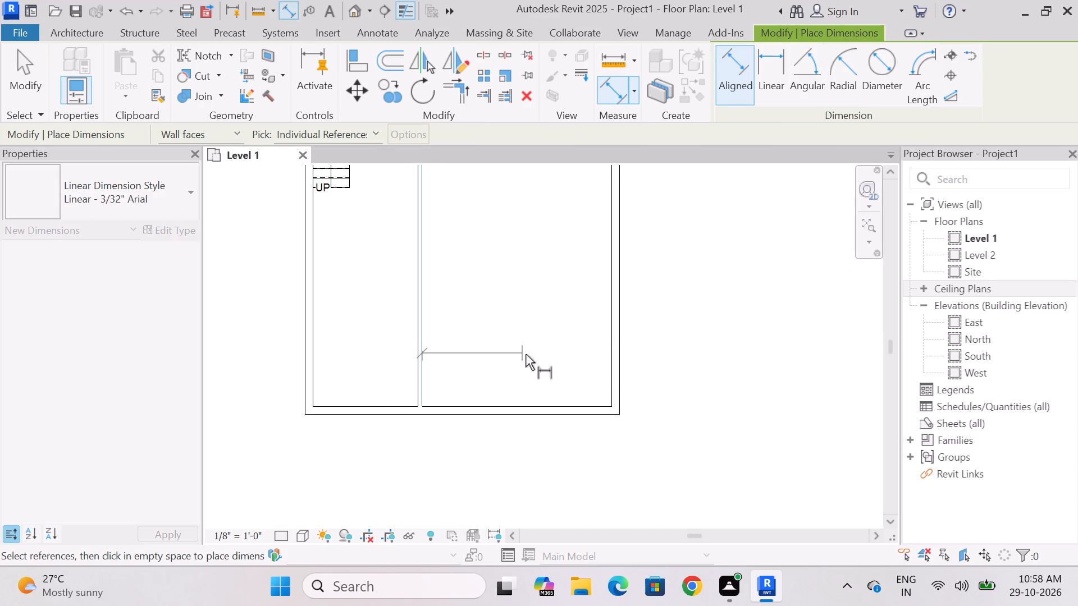
left_click(606, 352)
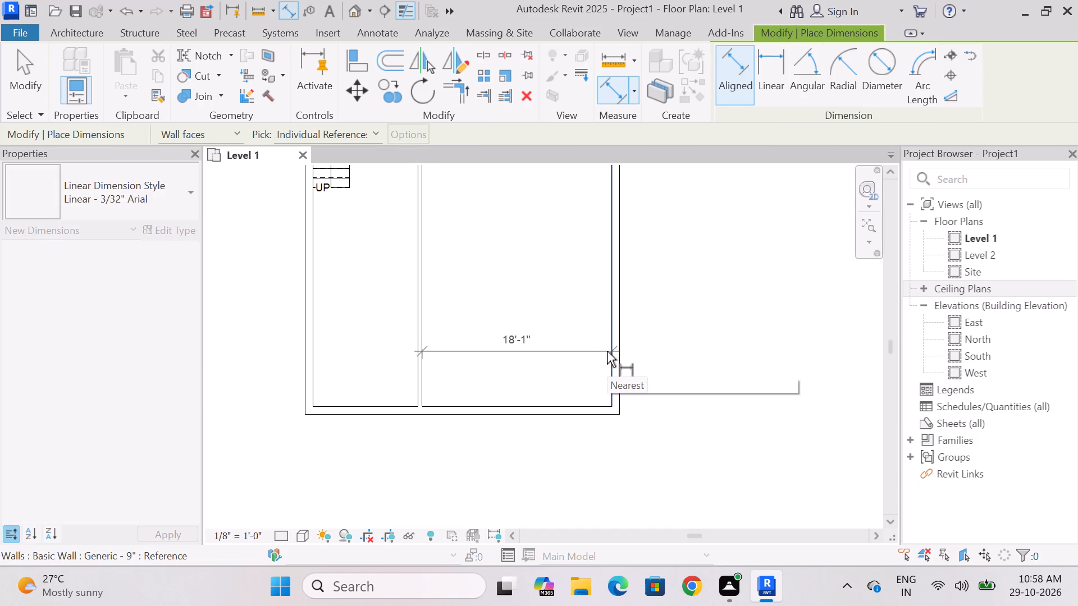
key("Escape")
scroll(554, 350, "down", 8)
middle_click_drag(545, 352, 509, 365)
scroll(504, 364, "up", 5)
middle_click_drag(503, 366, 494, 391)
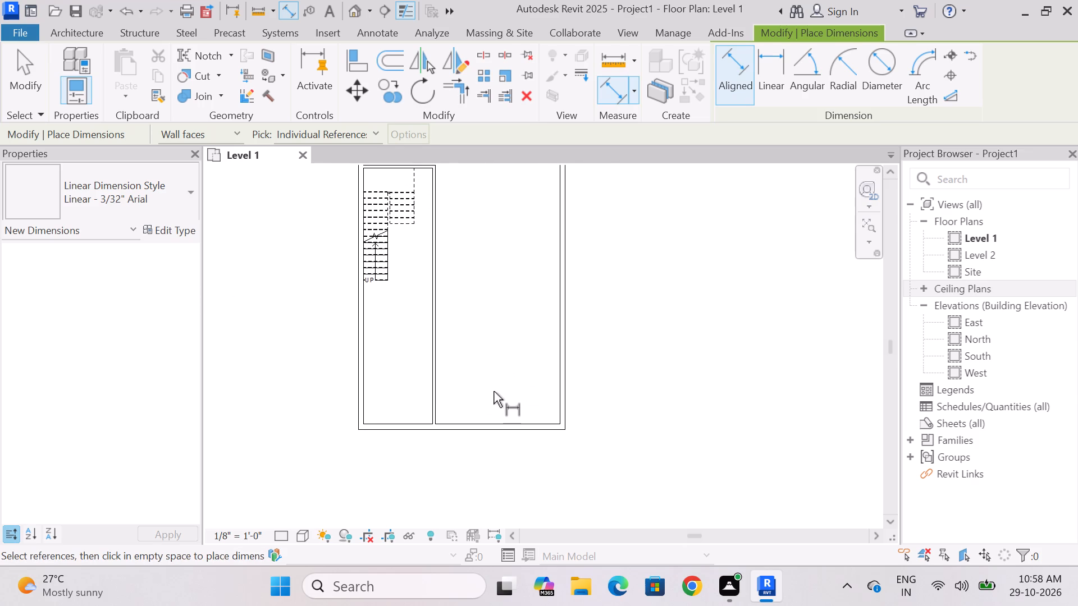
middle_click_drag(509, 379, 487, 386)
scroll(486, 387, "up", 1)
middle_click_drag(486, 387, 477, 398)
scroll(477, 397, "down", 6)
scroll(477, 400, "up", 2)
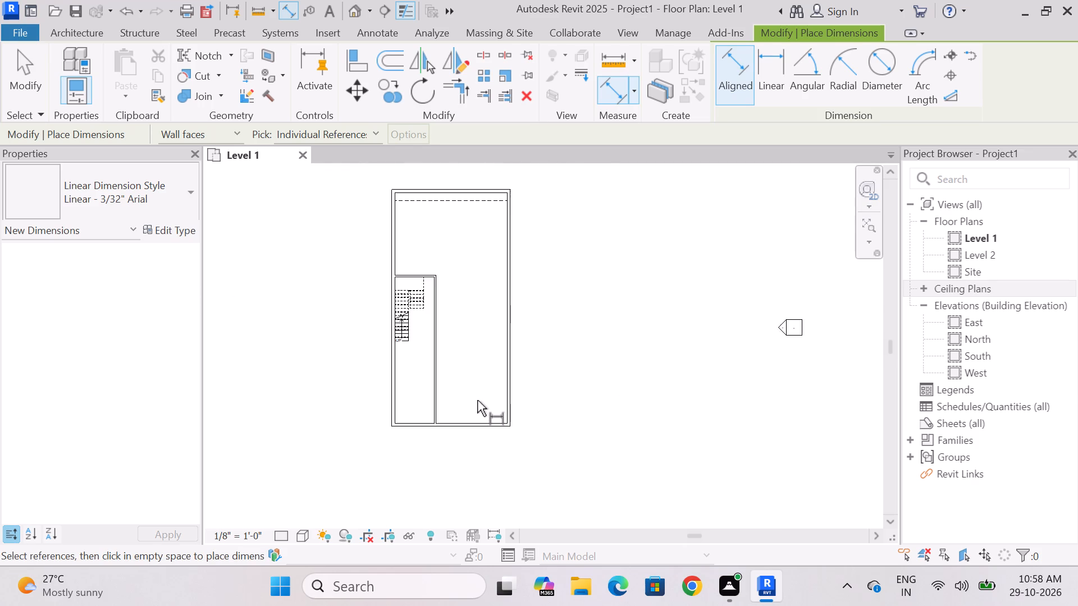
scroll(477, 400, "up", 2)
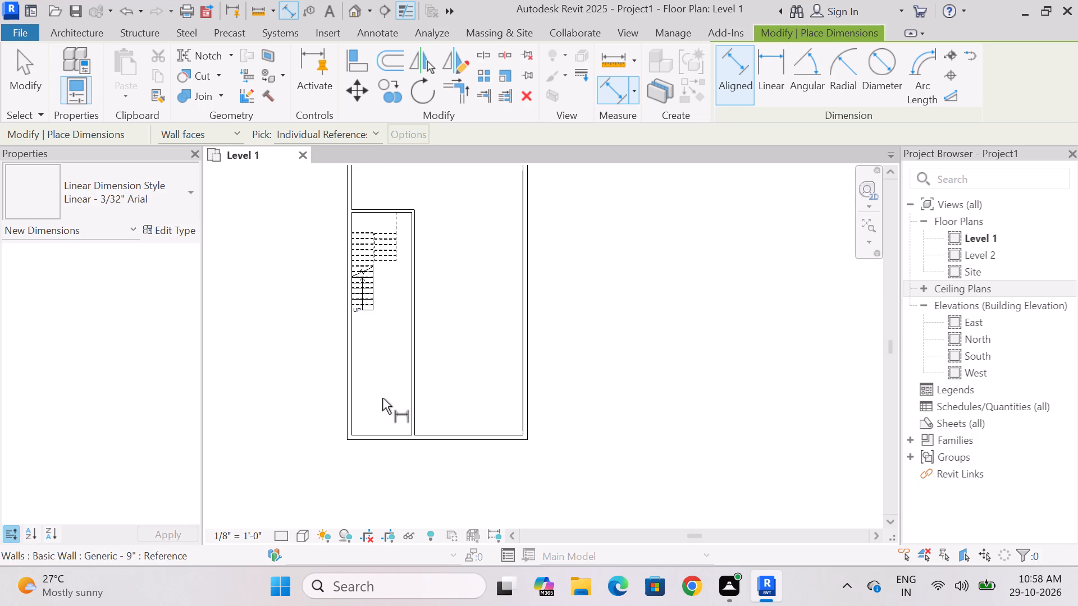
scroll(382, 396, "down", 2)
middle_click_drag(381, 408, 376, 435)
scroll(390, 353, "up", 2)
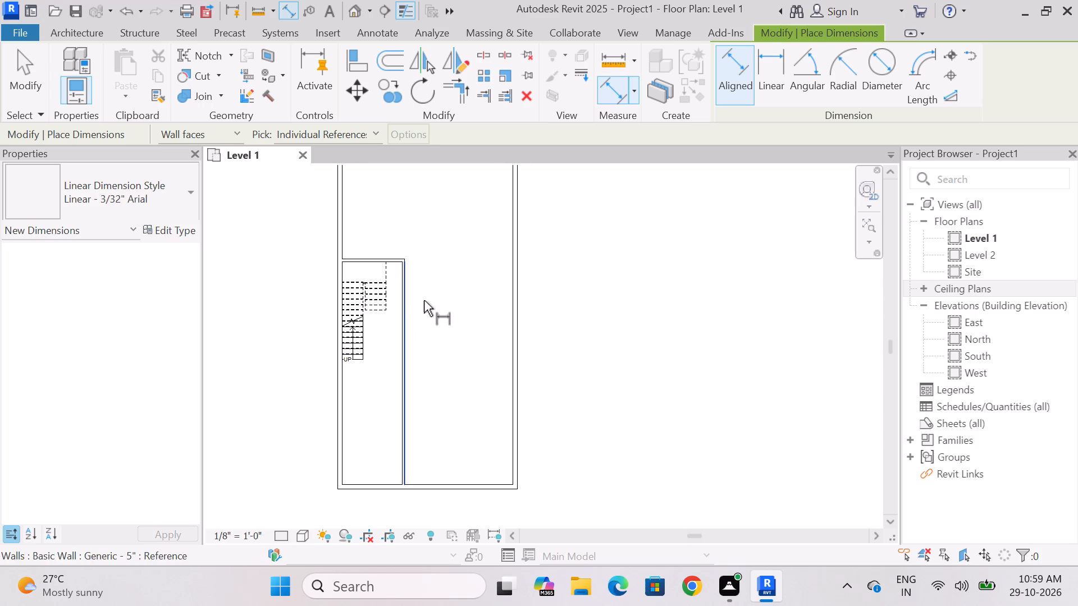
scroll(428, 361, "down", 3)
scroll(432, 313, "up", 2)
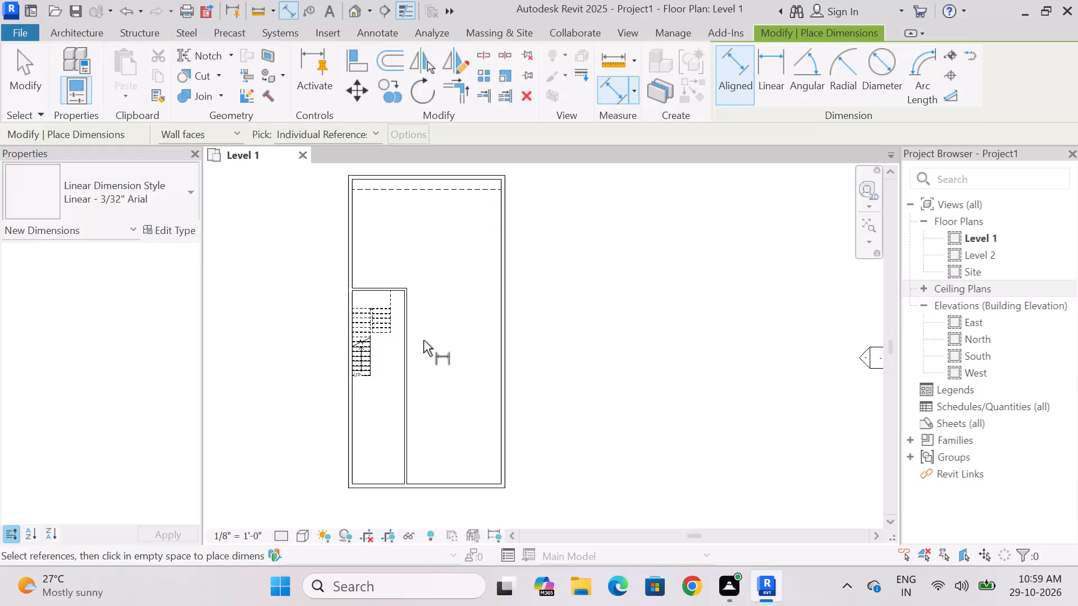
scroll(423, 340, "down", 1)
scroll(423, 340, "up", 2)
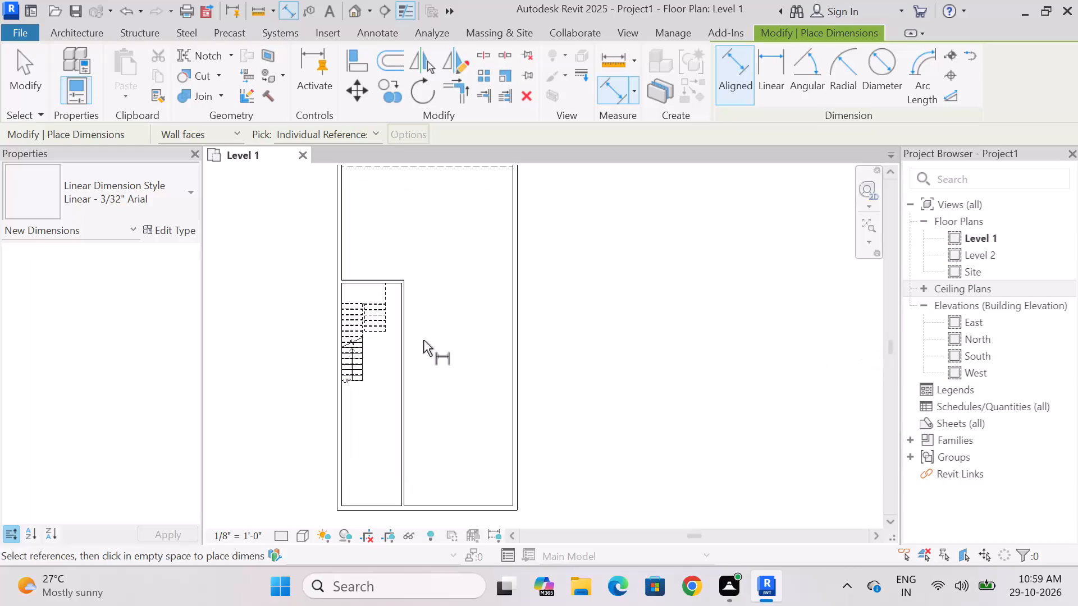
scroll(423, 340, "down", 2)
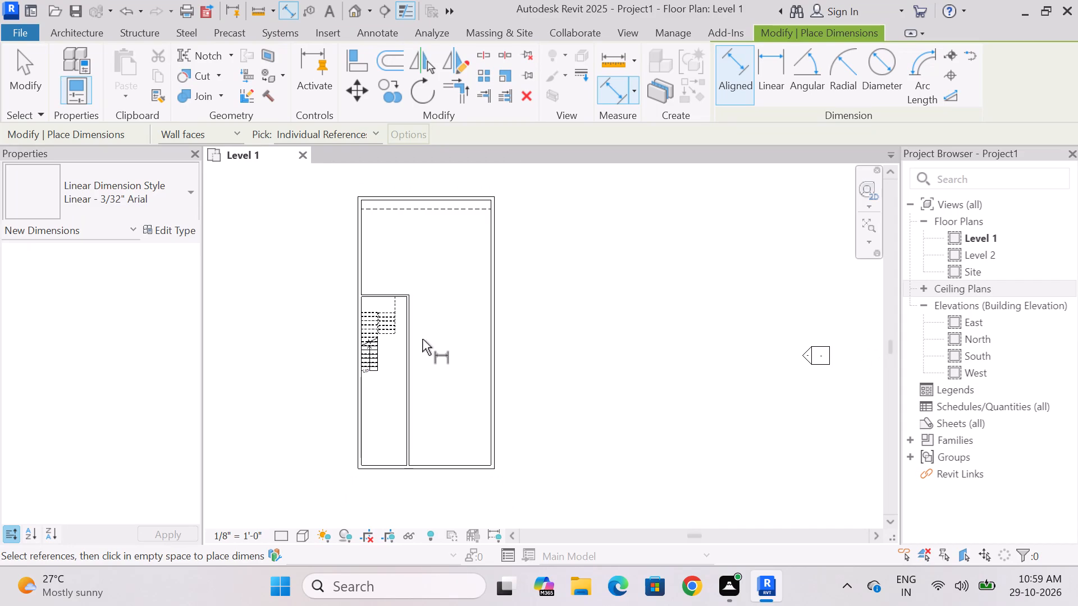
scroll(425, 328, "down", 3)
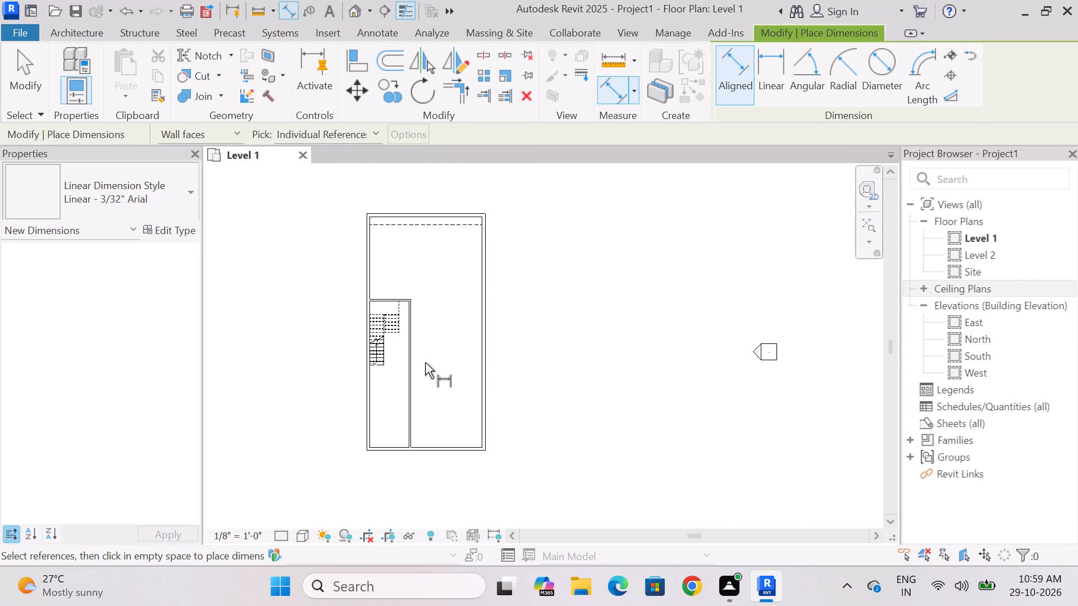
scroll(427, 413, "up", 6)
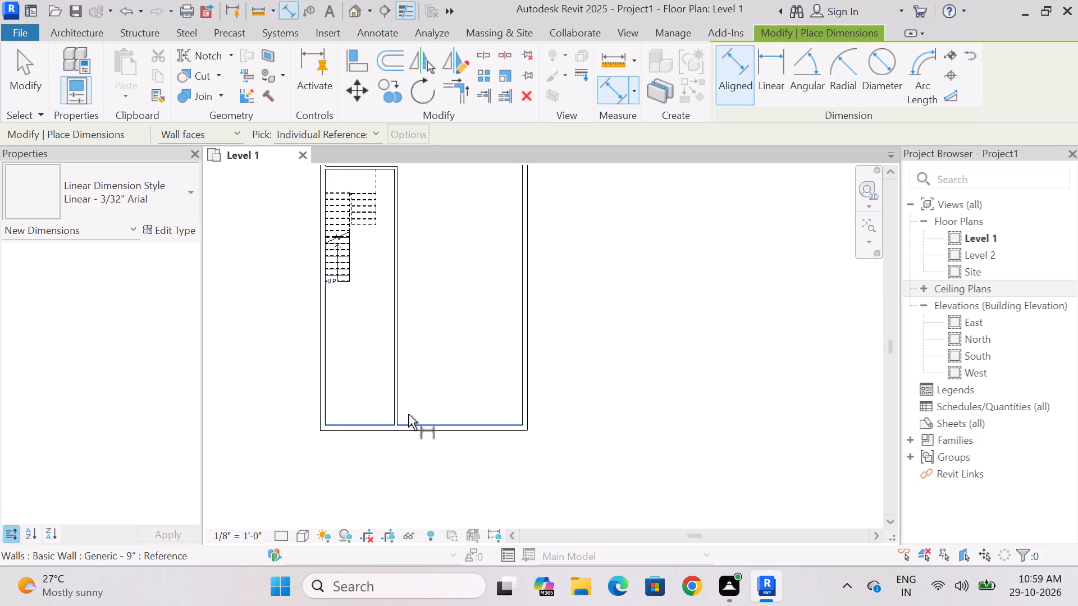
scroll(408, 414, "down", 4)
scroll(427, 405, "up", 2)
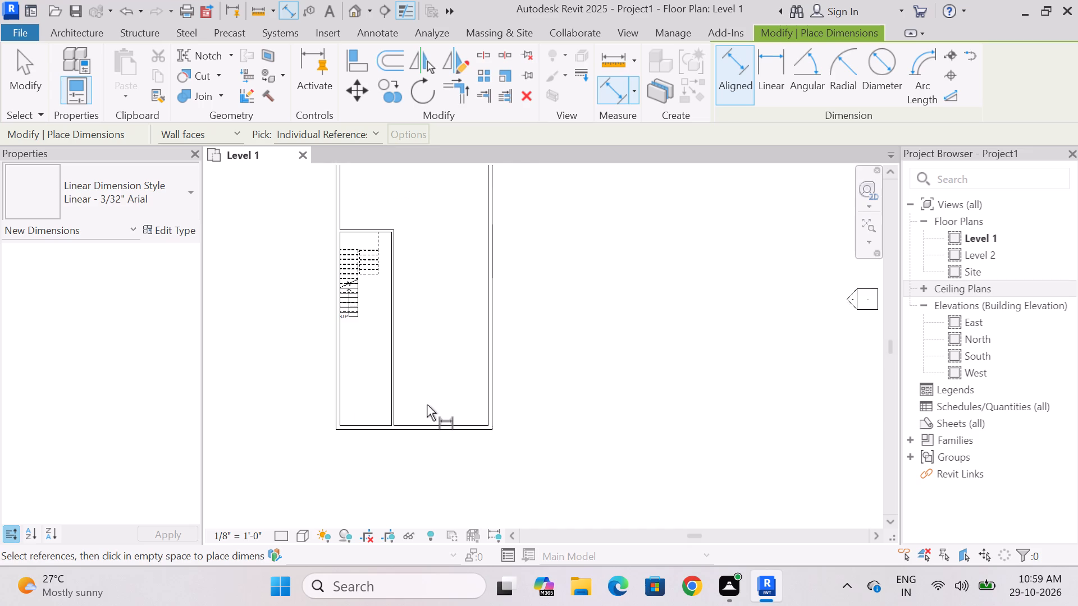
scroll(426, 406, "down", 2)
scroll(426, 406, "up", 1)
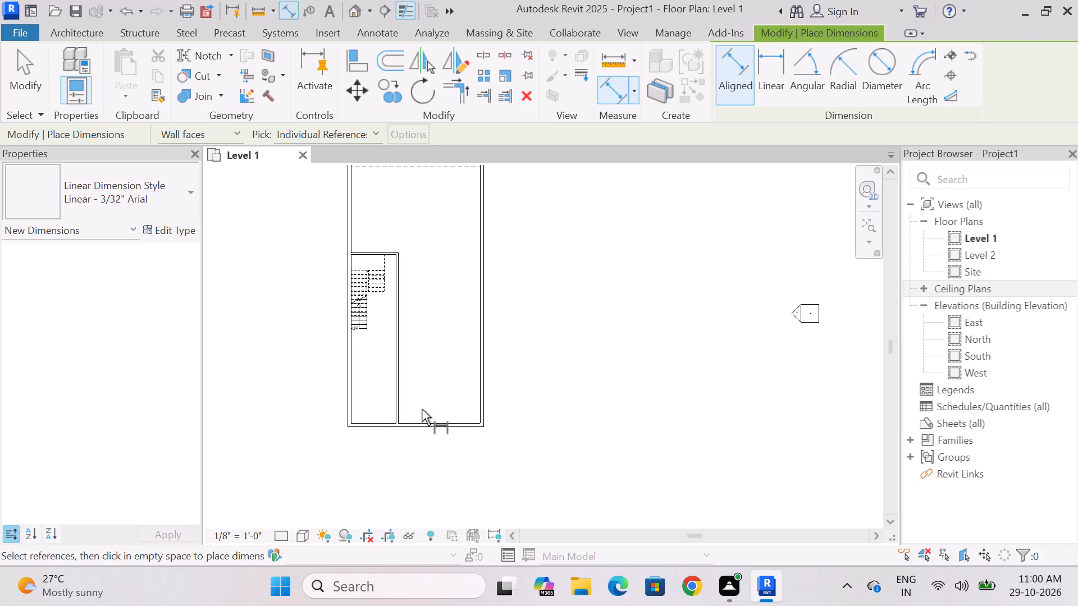
Draw a Generic - 5" wall about 17' long westward from the east wall's inner face to the north-south partition, south of the stair.
left_click(79, 37)
left_click(70, 71)
scroll(423, 391, "up", 8)
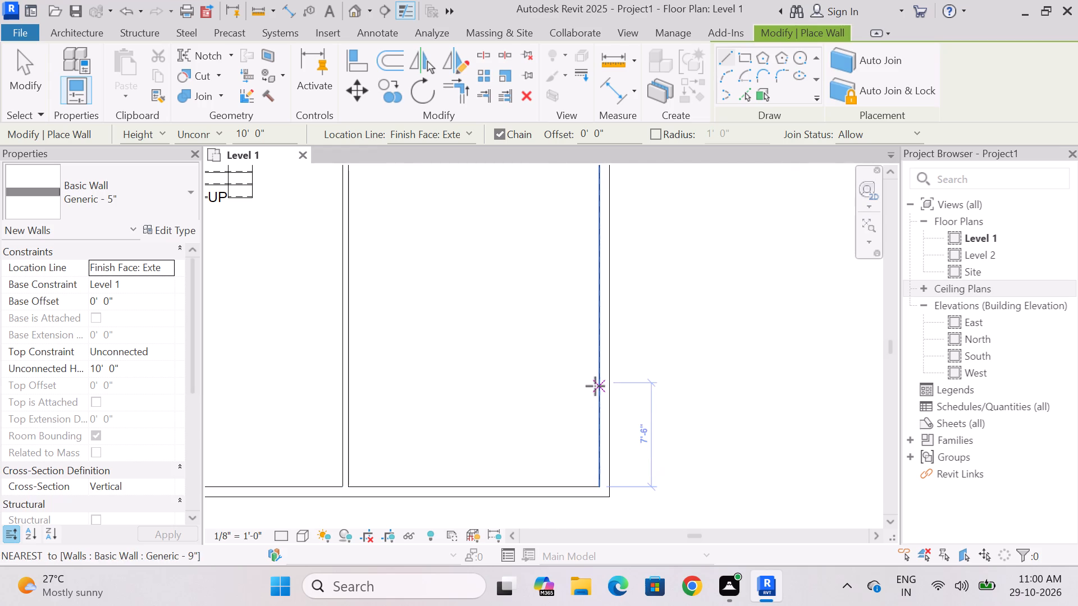
scroll(595, 386, "down", 4)
middle_click_drag(595, 386, 591, 450)
scroll(591, 450, "up", 1)
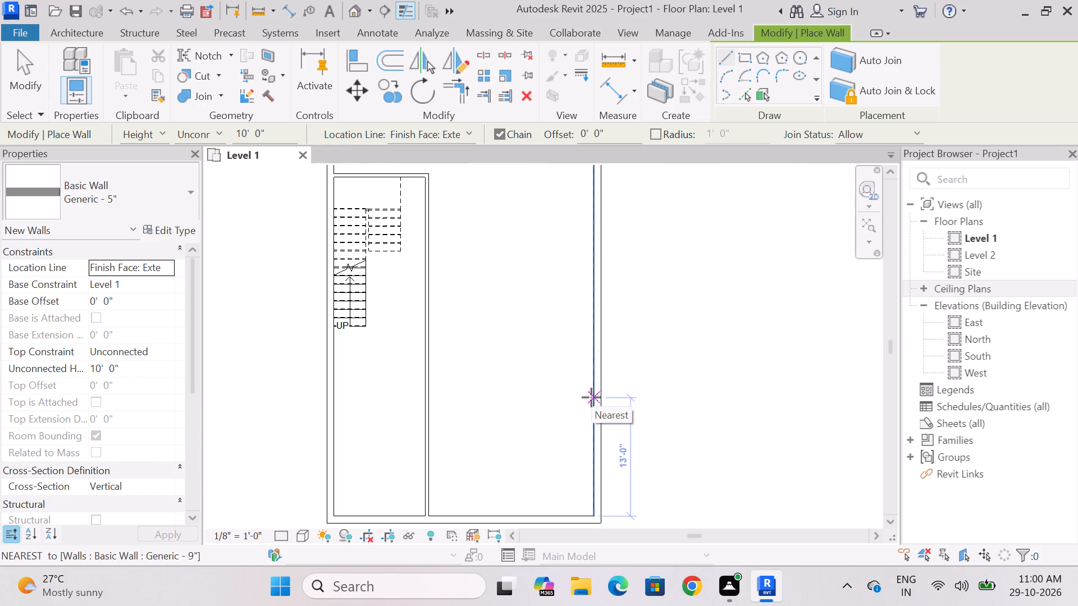
left_click(591, 385)
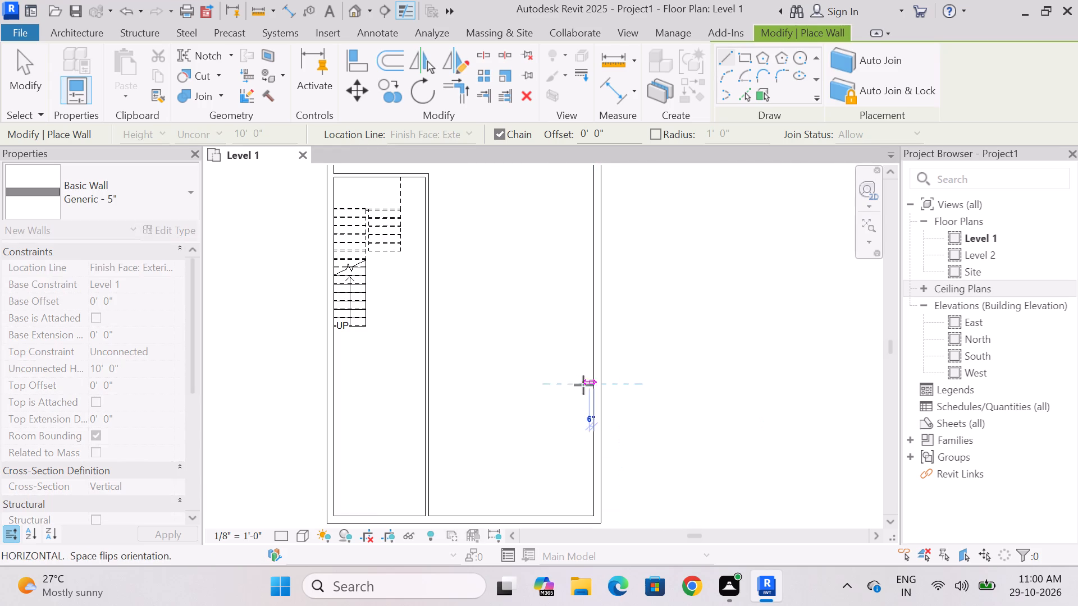
left_click(435, 389)
key("Escape")
Draw an 18'-1" Generic - 5" wall eastward from the stair partition's northeast corner to the east wall's inner face.
scroll(465, 443, "down", 3)
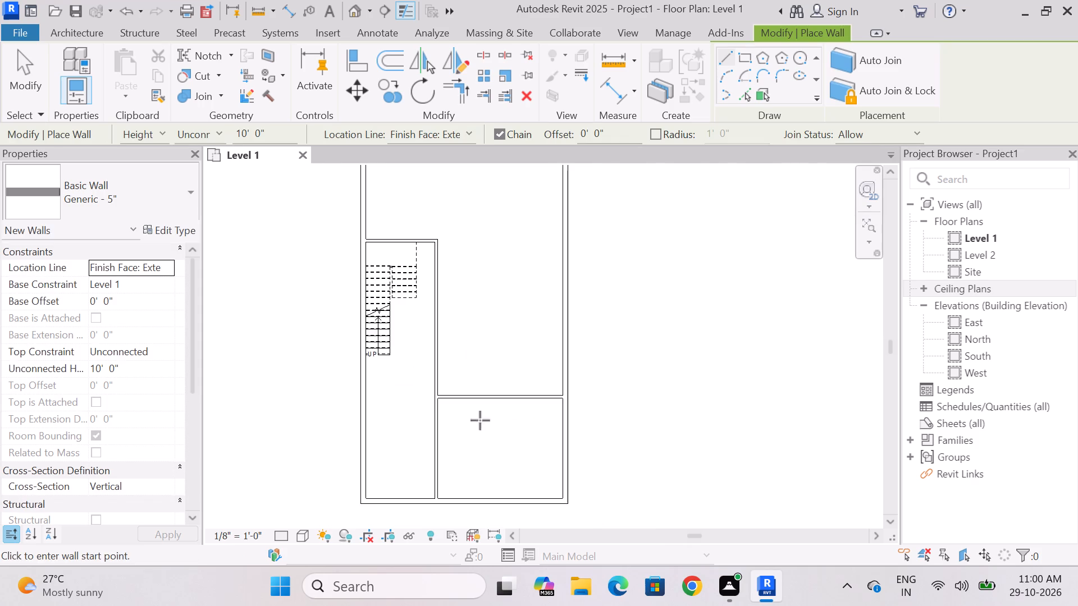
scroll(491, 374, "up", 4)
scroll(471, 385, "down", 4)
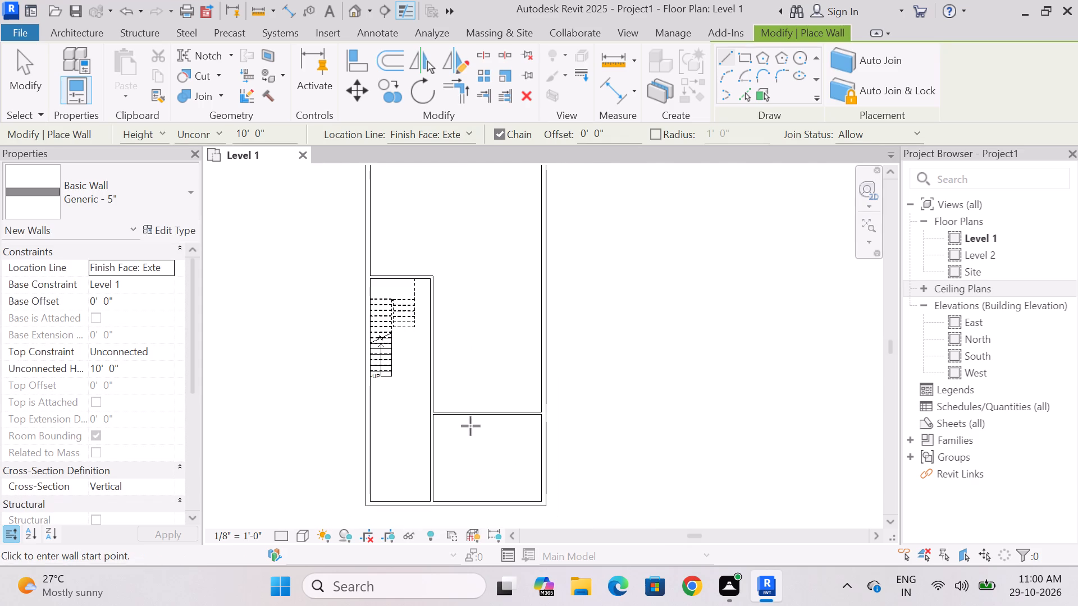
scroll(471, 419, "down", 3)
scroll(471, 346, "up", 7)
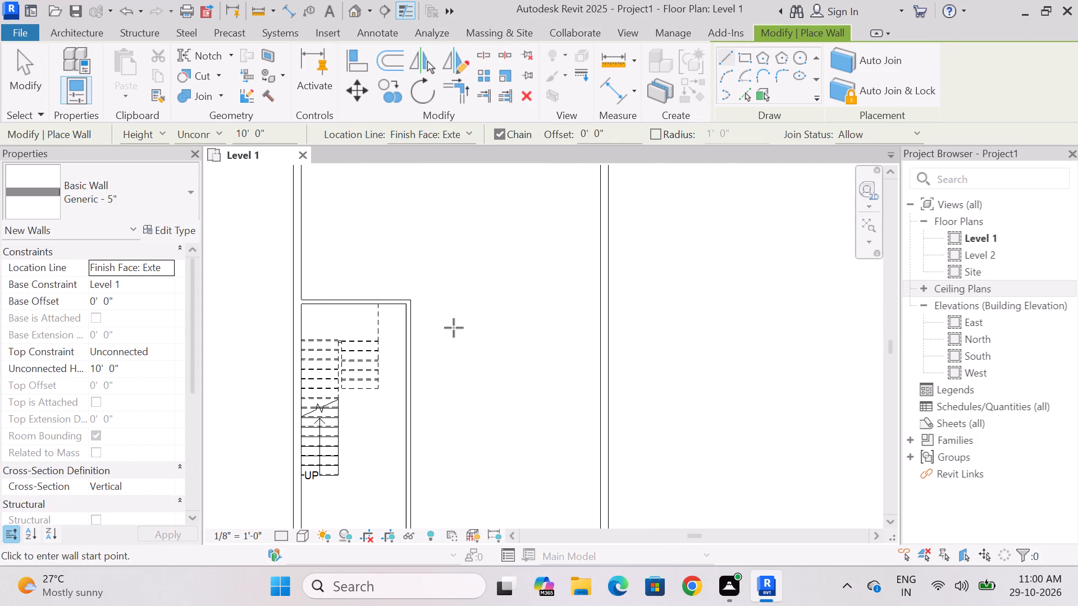
left_click_drag(414, 299, 419, 301)
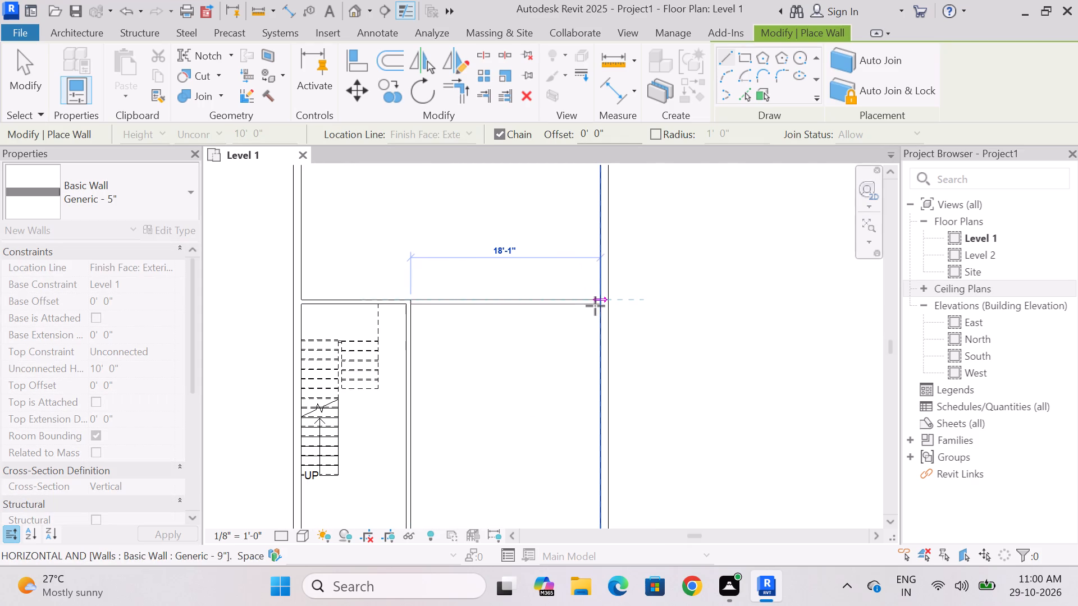
left_click(597, 305)
key("Escape")
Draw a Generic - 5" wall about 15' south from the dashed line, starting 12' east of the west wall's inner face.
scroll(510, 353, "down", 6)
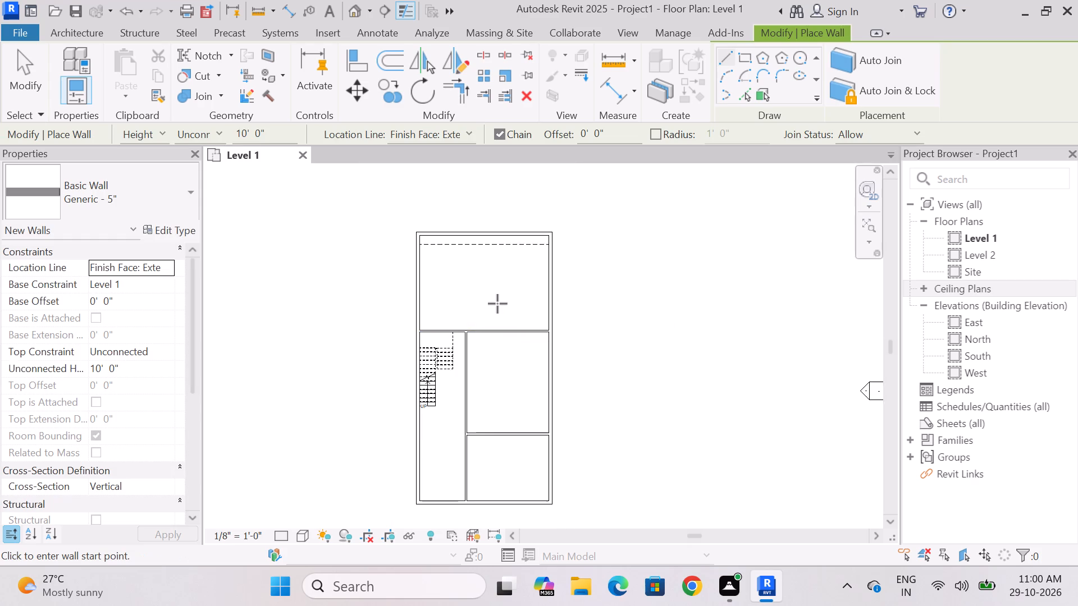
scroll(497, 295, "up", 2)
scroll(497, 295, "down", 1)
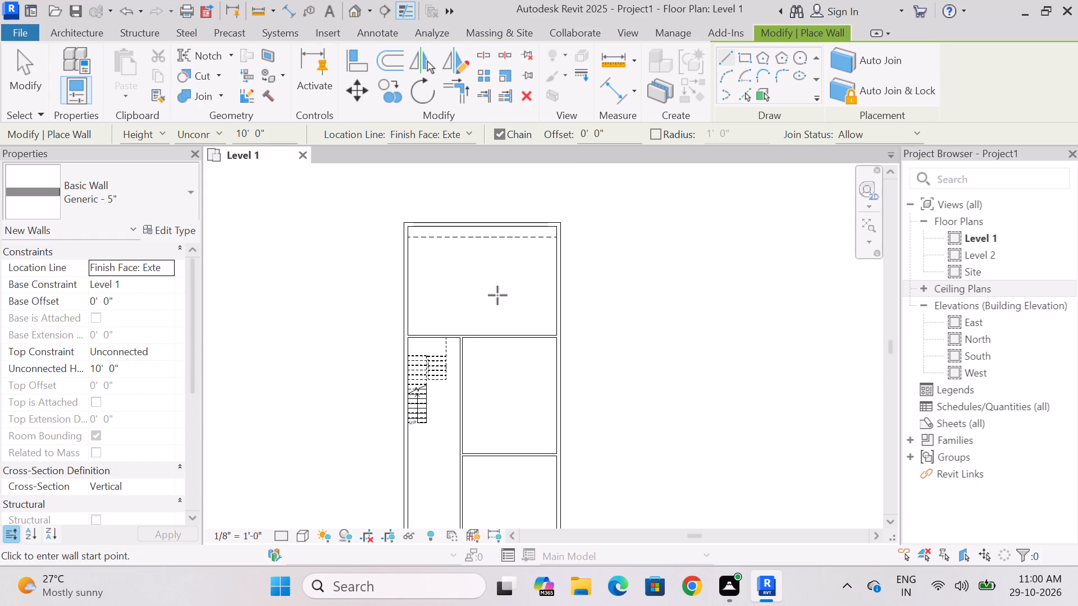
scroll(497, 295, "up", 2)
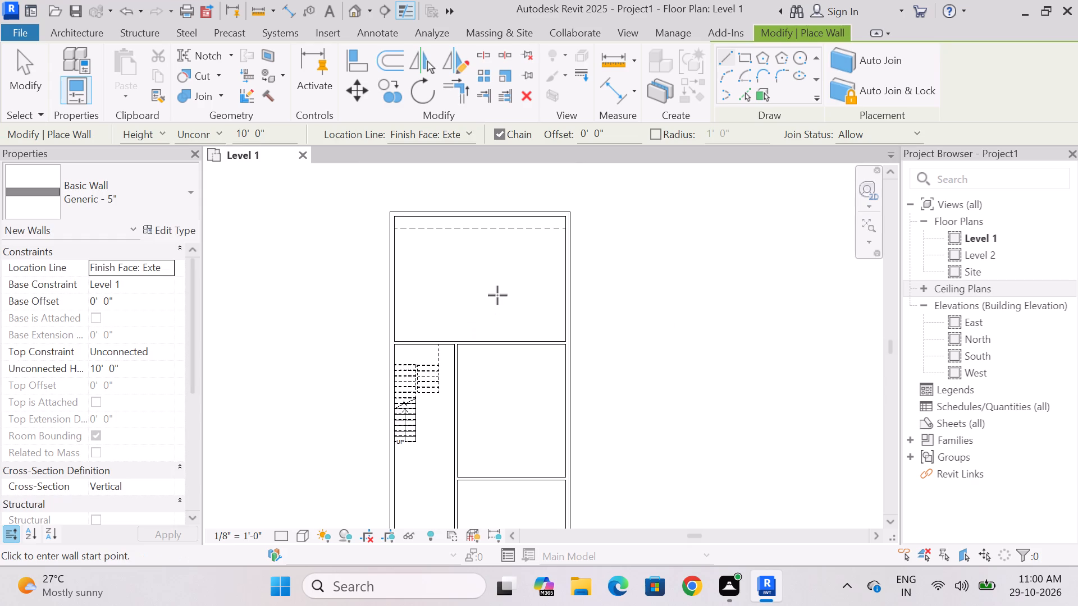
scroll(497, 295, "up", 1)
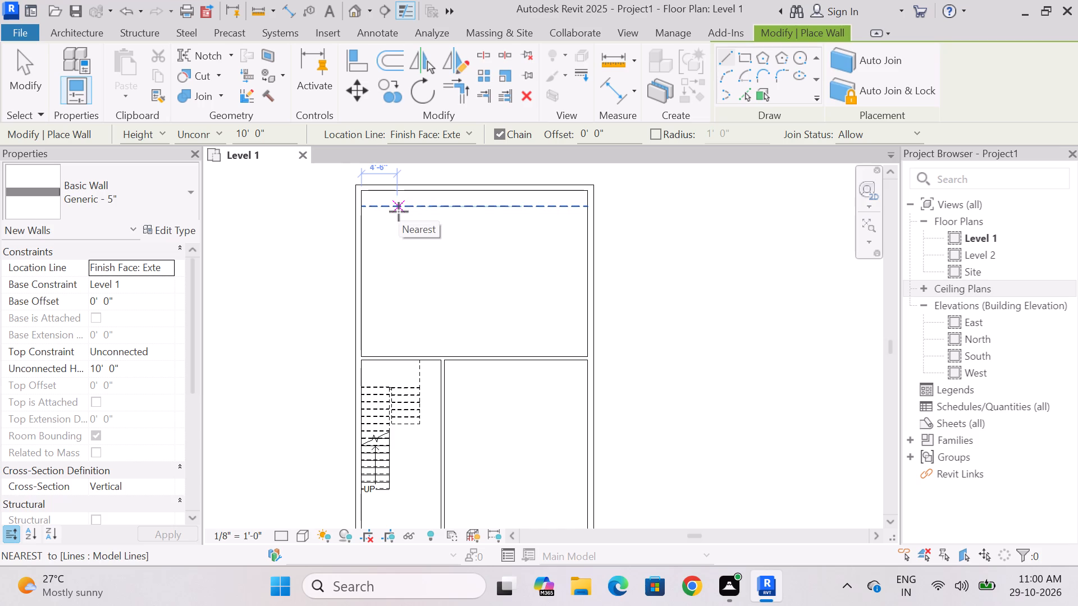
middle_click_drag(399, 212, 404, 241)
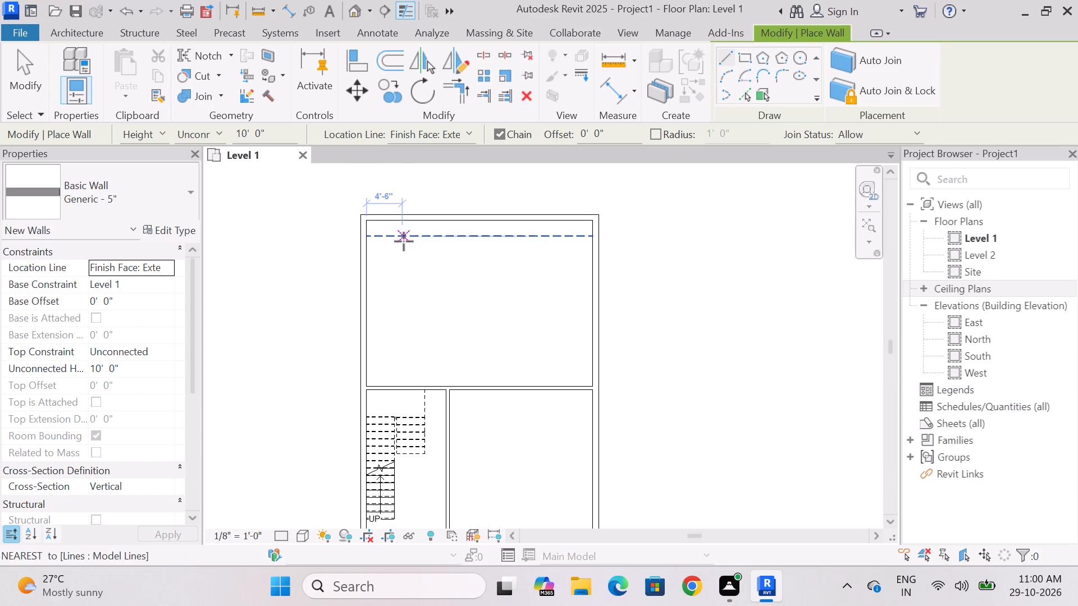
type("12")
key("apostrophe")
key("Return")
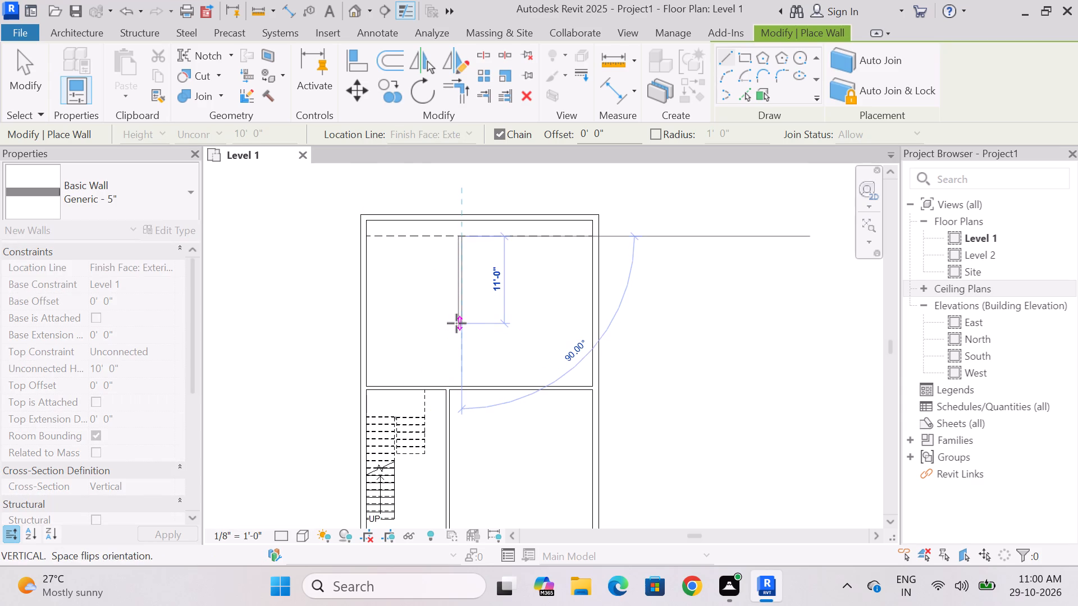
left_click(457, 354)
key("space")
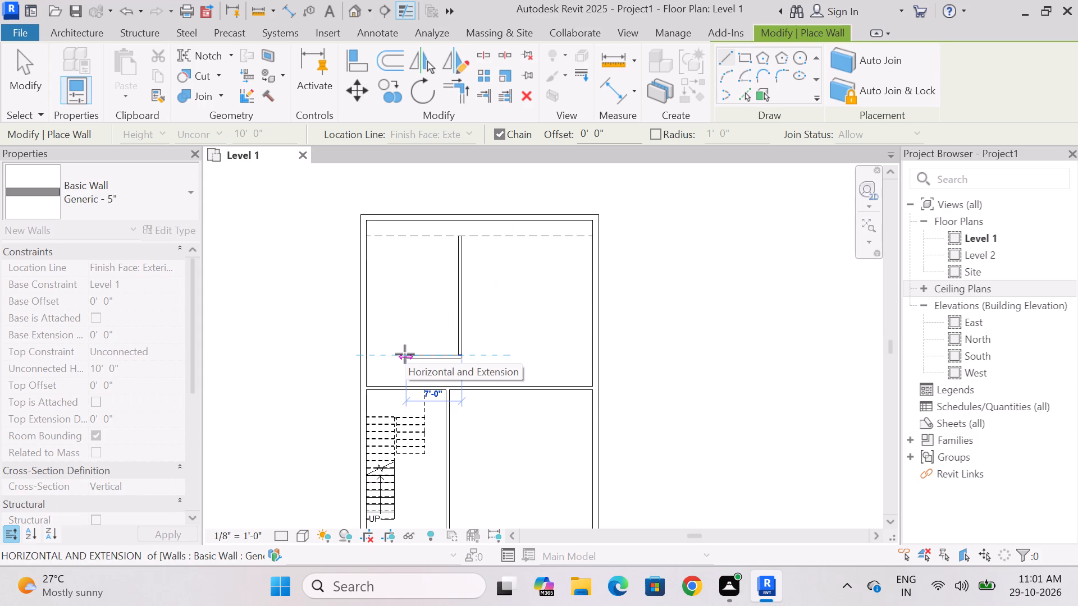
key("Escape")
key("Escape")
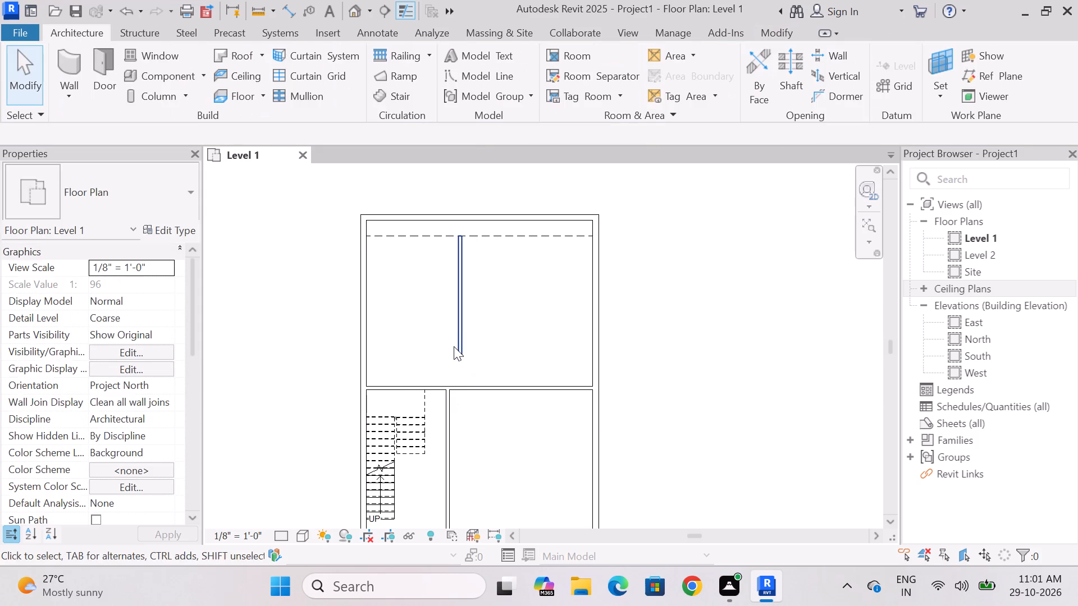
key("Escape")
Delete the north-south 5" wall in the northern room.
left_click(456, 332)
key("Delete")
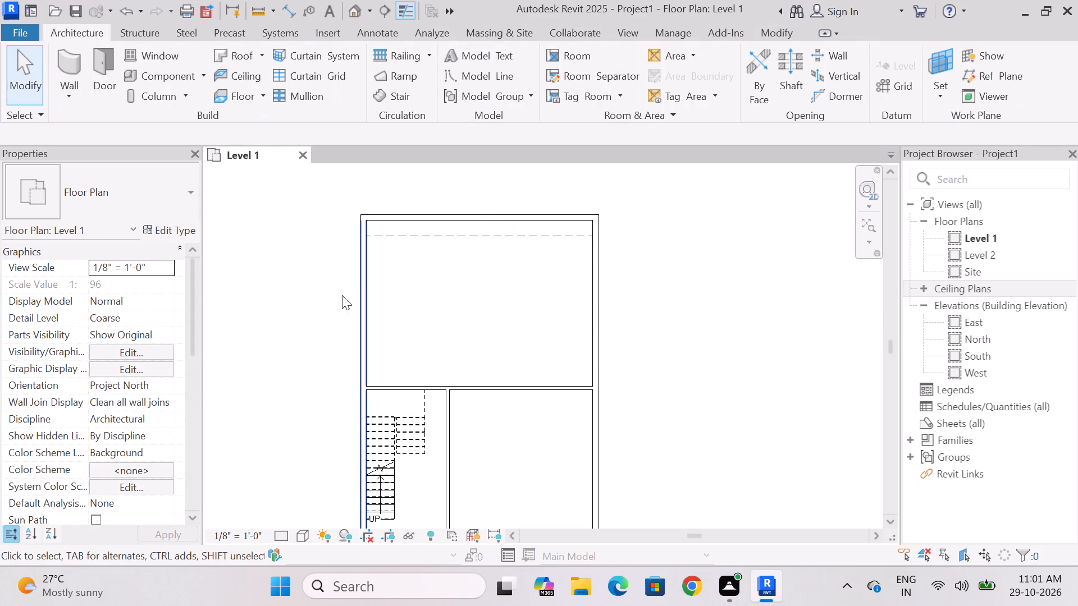
Draw chained Generic - 5" walls enclosing a 12' by about 15' room against the west wall, north of the stair room.
left_click(62, 60)
scroll(342, 375, "up", 2)
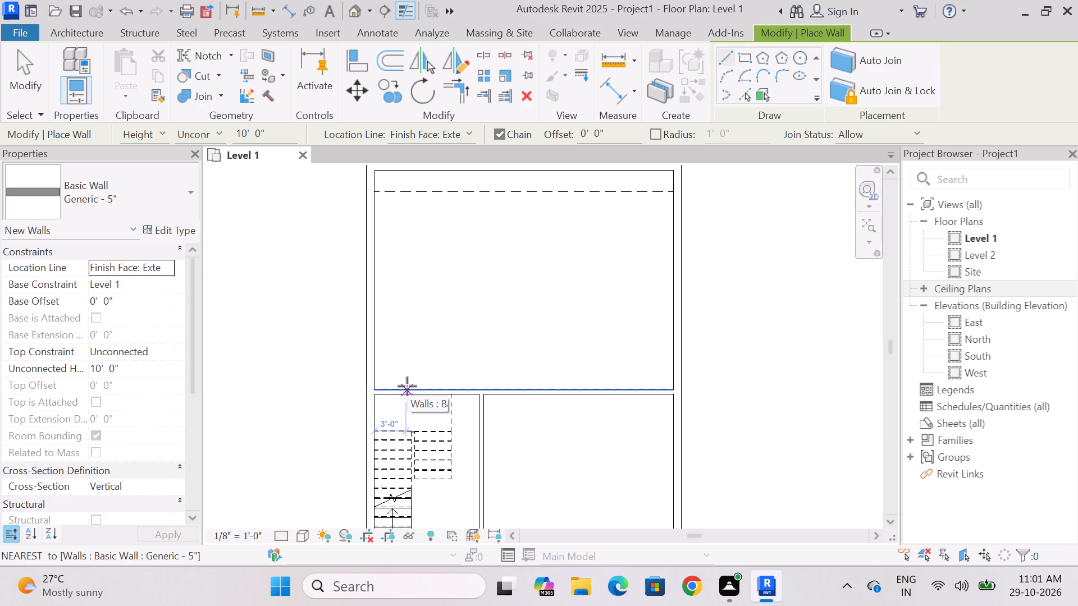
type("12")
key("apostrophe")
key("Return")
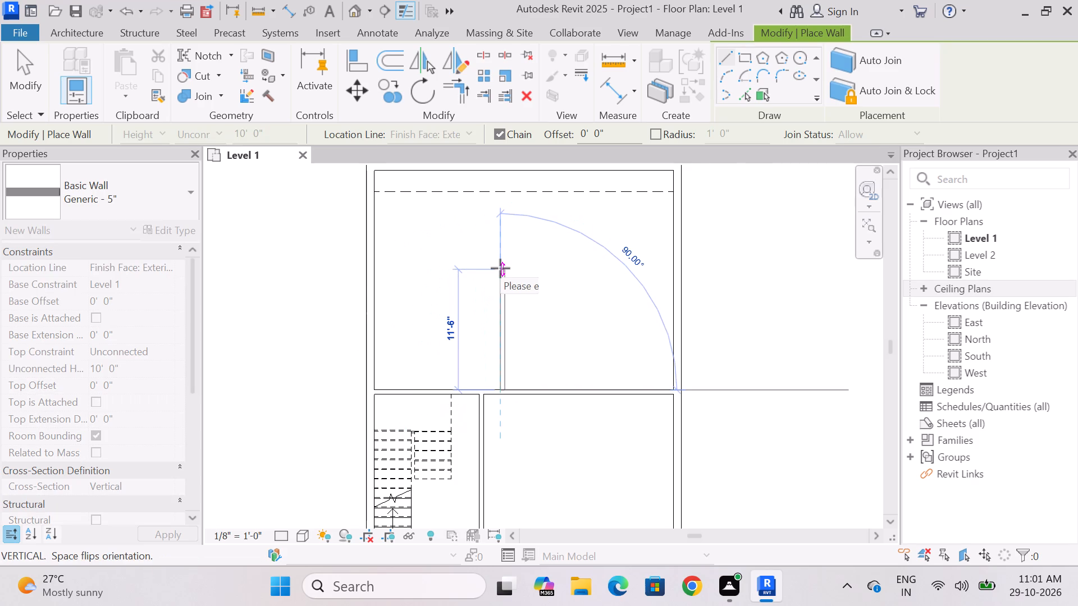
scroll(500, 268, "down", 3)
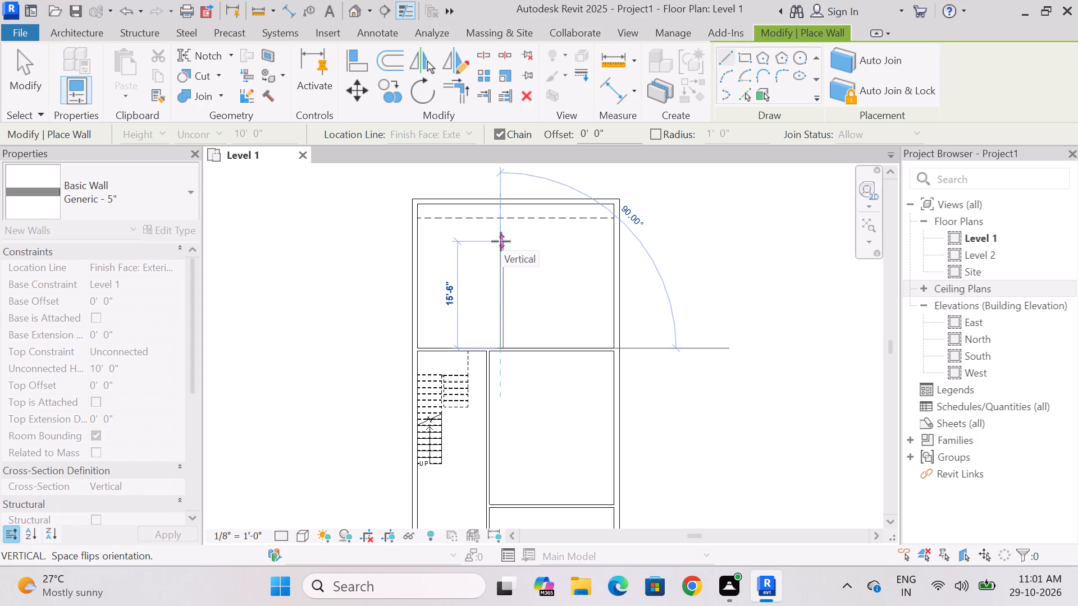
left_click(501, 246)
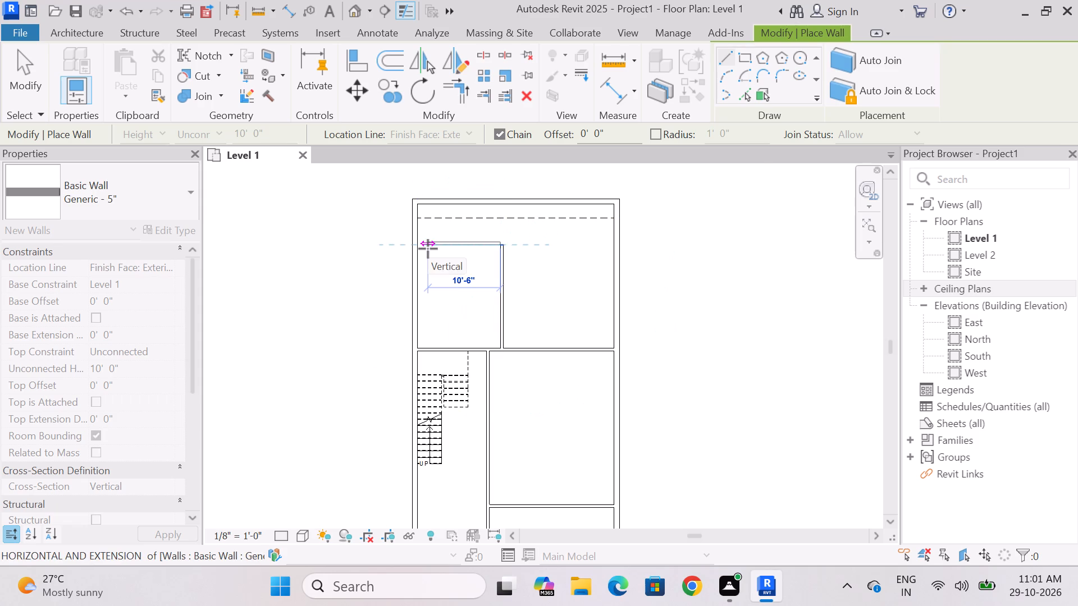
scroll(428, 249, "up", 4)
left_click(416, 249)
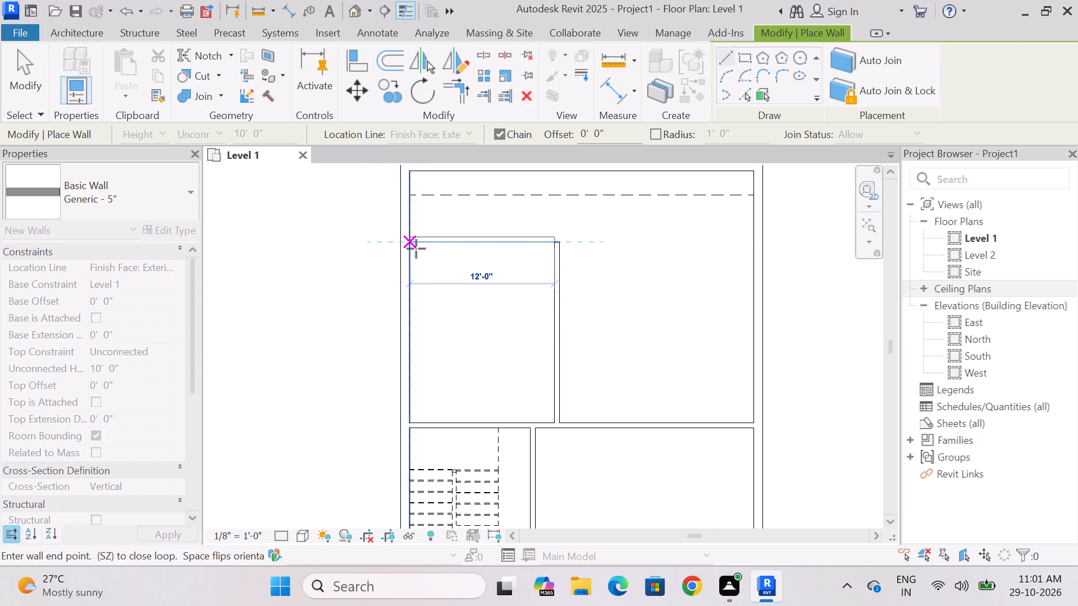
key("Escape")
Draw chained Generic - 5" walls from the new room's northeast corner north 3'-6" to the dashed line, continuing west along it to the west wall.
scroll(556, 227, "up", 2)
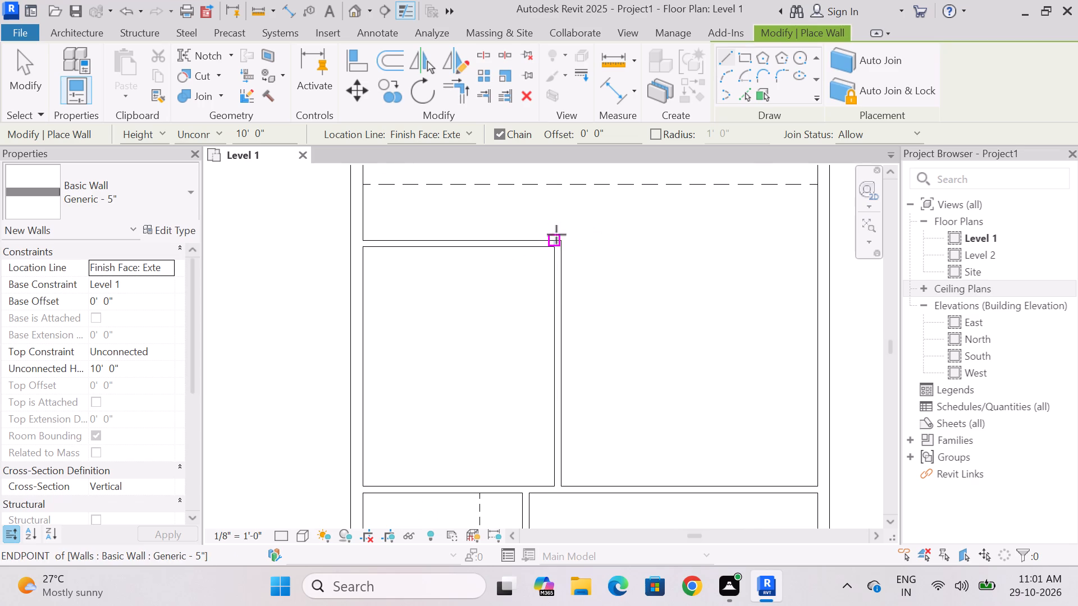
left_click(560, 237)
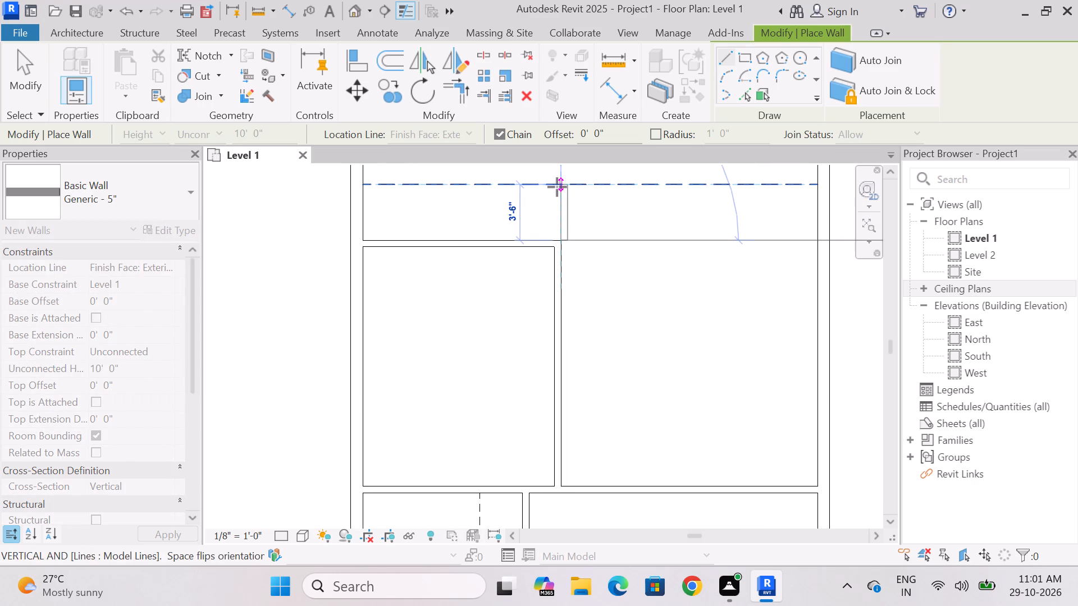
left_click(557, 187)
key("space")
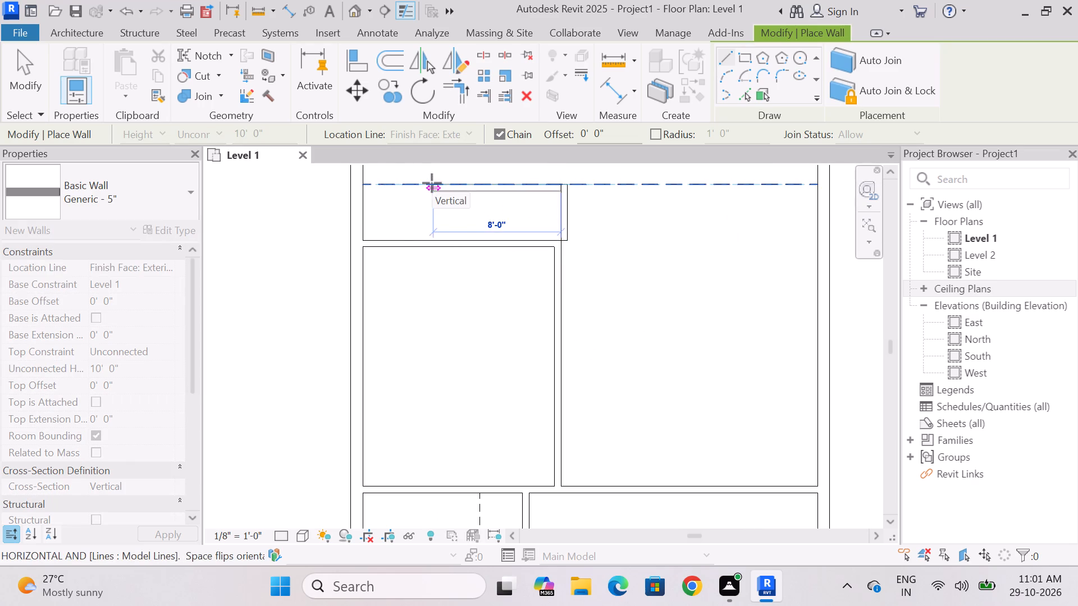
left_click(364, 183)
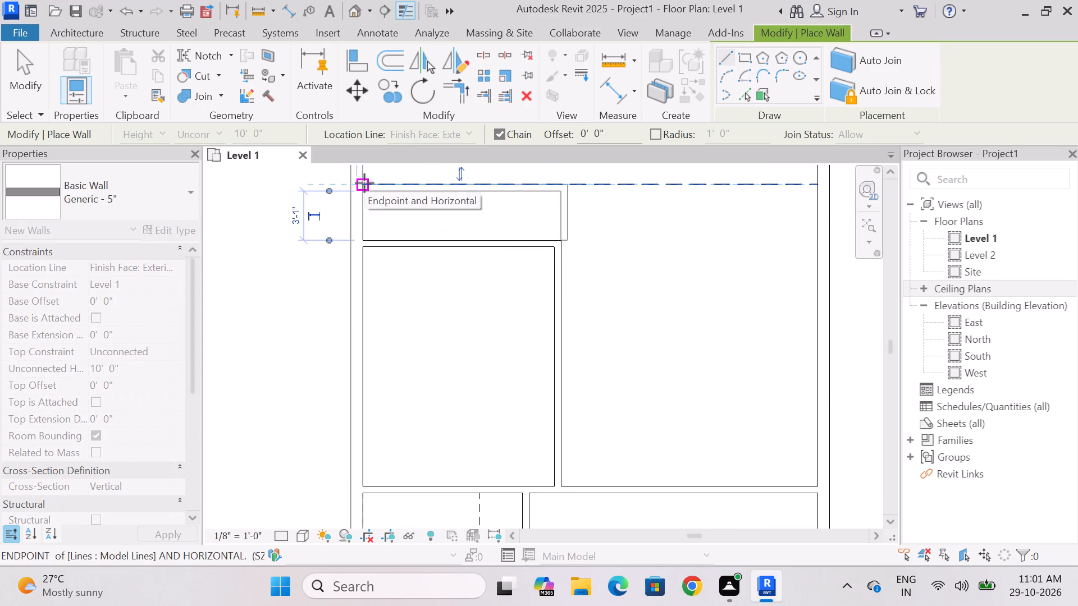
key("Escape")
scroll(454, 215, "down", 3)
scroll(547, 205, "up", 3)
key("Escape")
Flip the short north-south 5" wall below the dashed line to its opposite side.
left_click(523, 223)
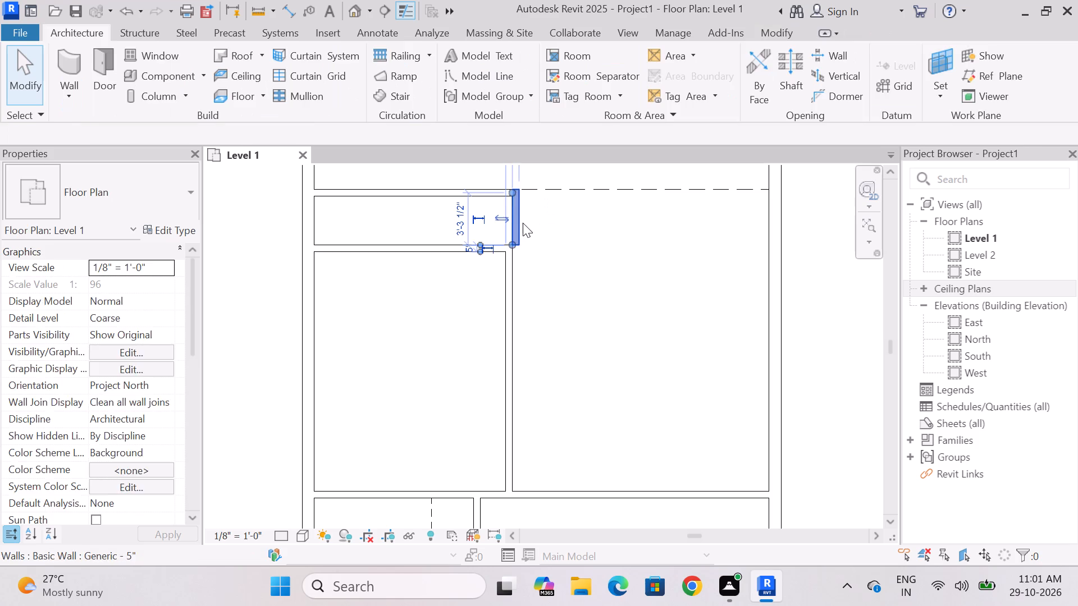
key("space")
key("Escape")
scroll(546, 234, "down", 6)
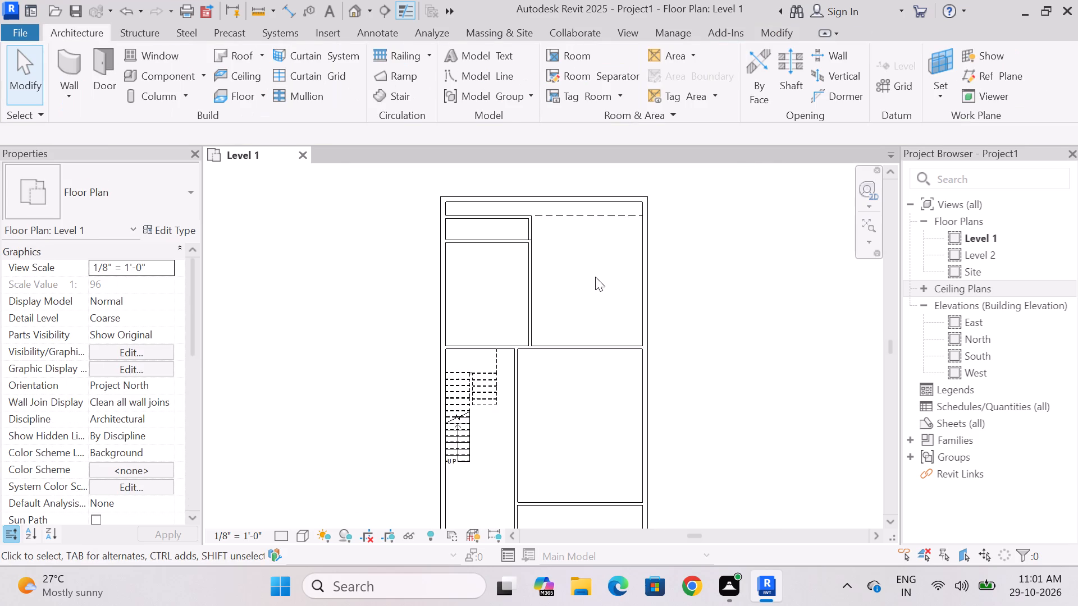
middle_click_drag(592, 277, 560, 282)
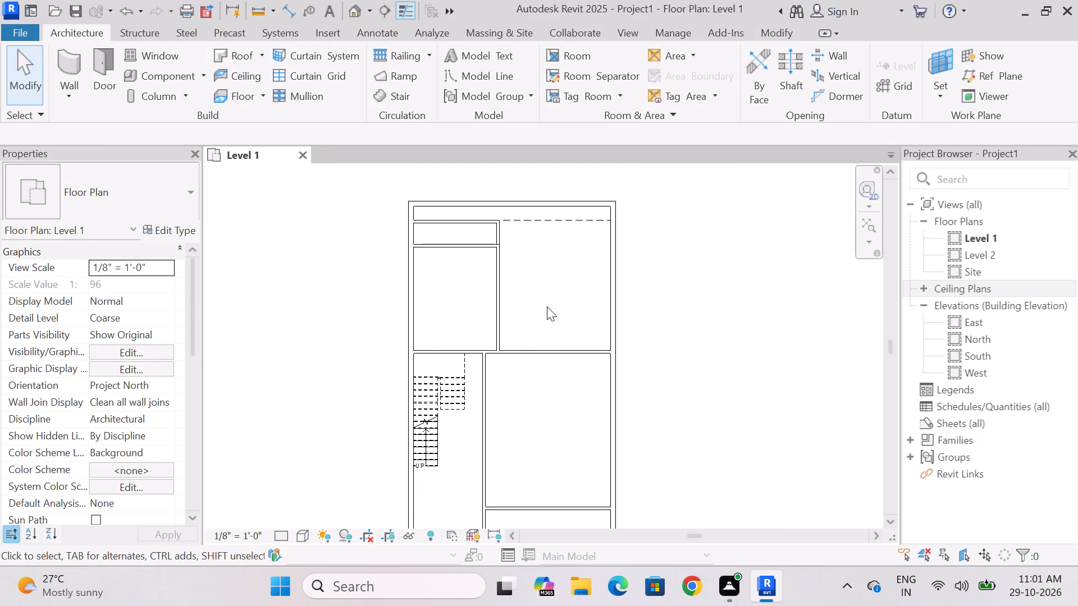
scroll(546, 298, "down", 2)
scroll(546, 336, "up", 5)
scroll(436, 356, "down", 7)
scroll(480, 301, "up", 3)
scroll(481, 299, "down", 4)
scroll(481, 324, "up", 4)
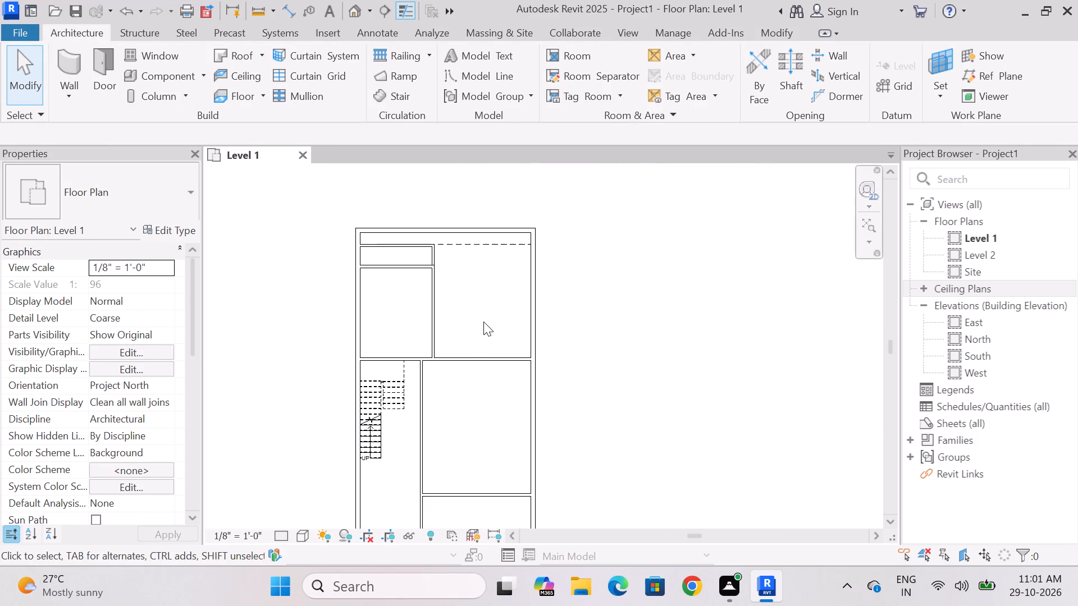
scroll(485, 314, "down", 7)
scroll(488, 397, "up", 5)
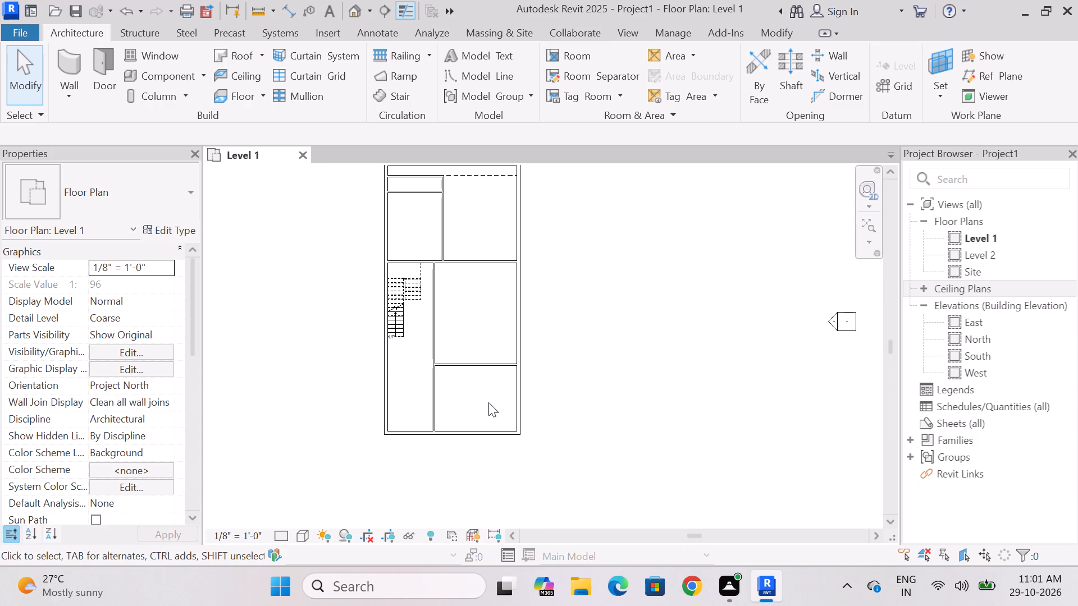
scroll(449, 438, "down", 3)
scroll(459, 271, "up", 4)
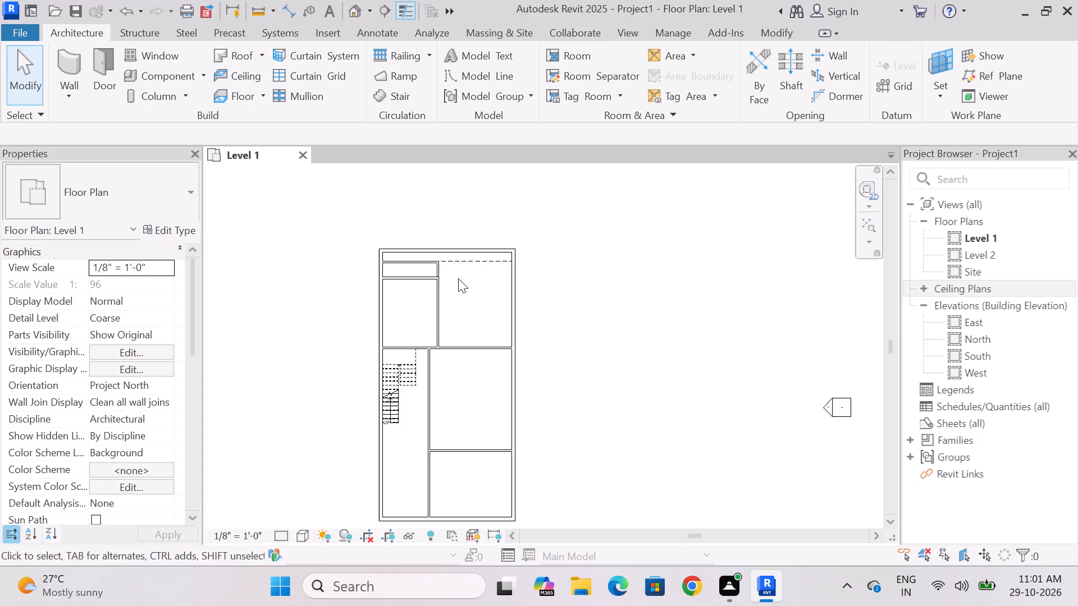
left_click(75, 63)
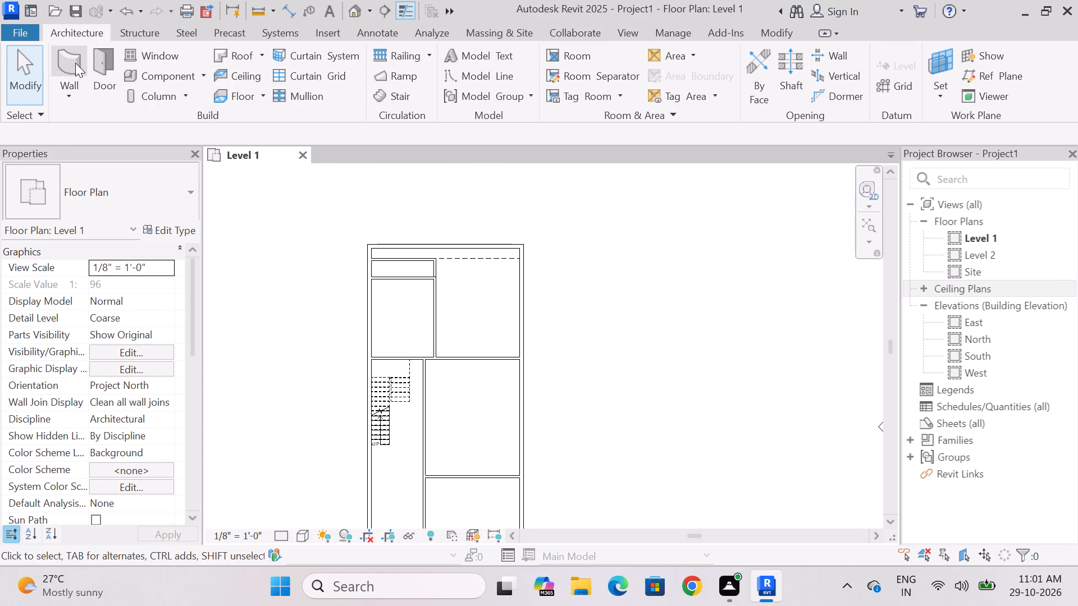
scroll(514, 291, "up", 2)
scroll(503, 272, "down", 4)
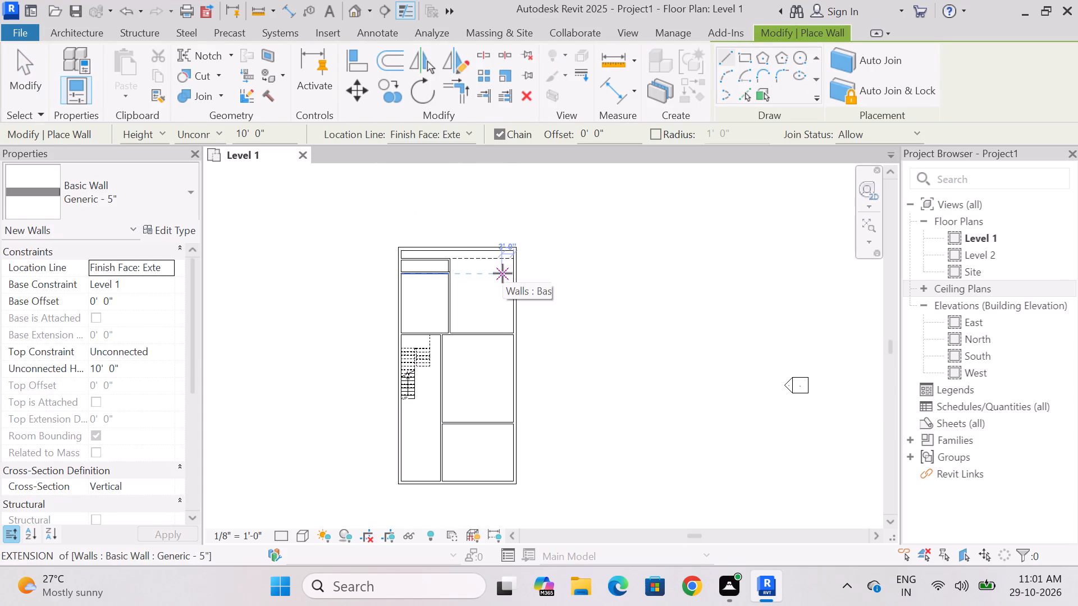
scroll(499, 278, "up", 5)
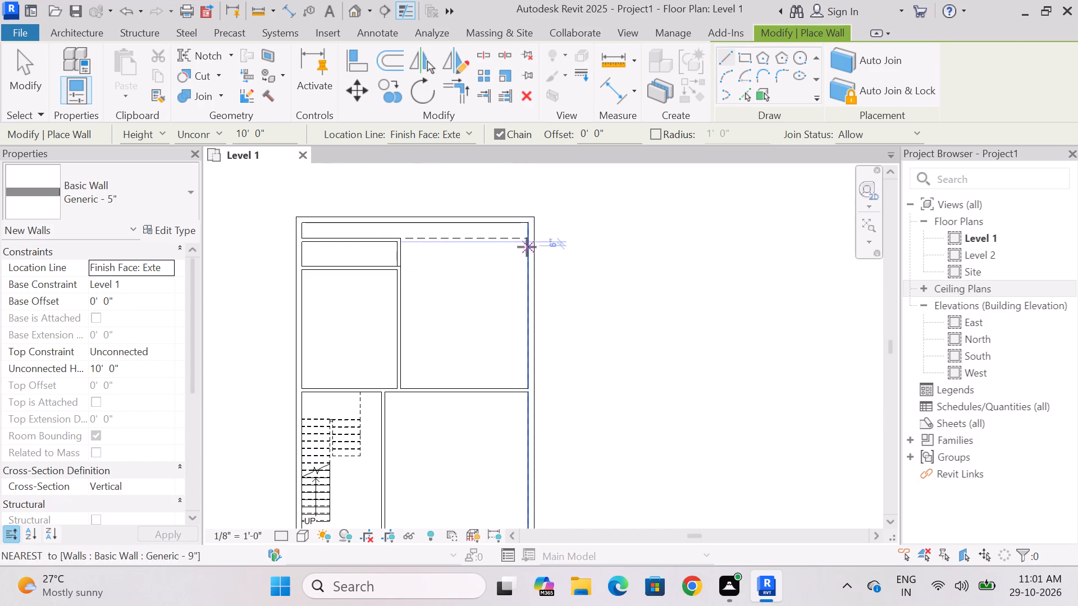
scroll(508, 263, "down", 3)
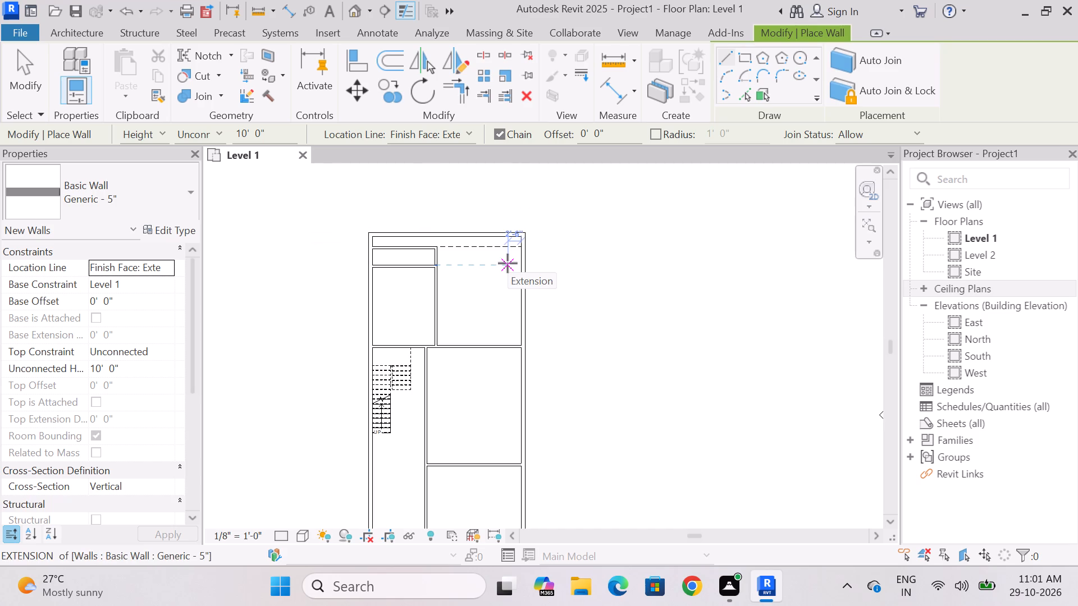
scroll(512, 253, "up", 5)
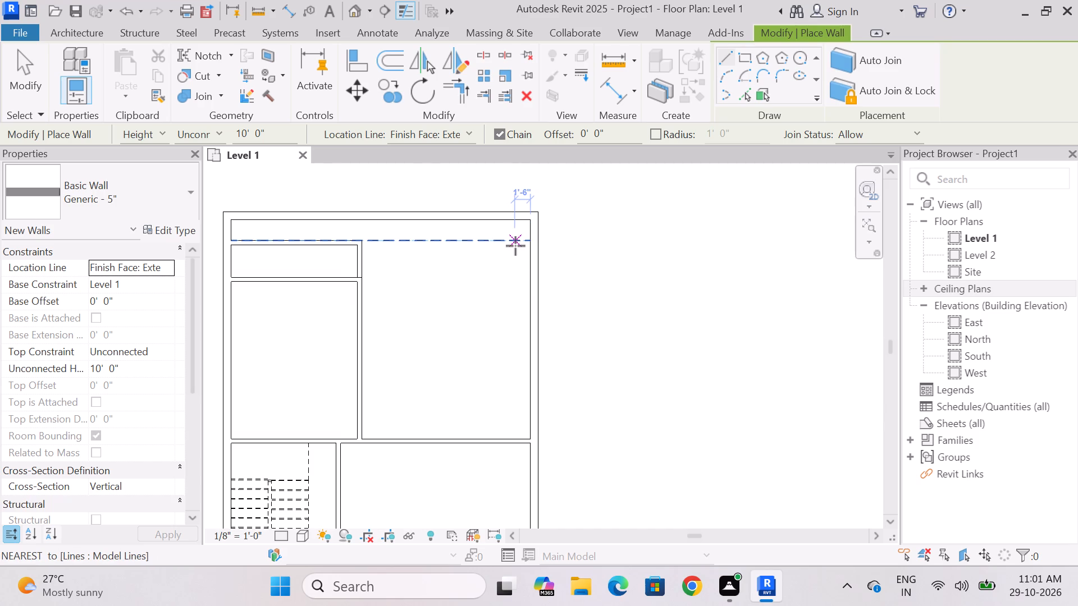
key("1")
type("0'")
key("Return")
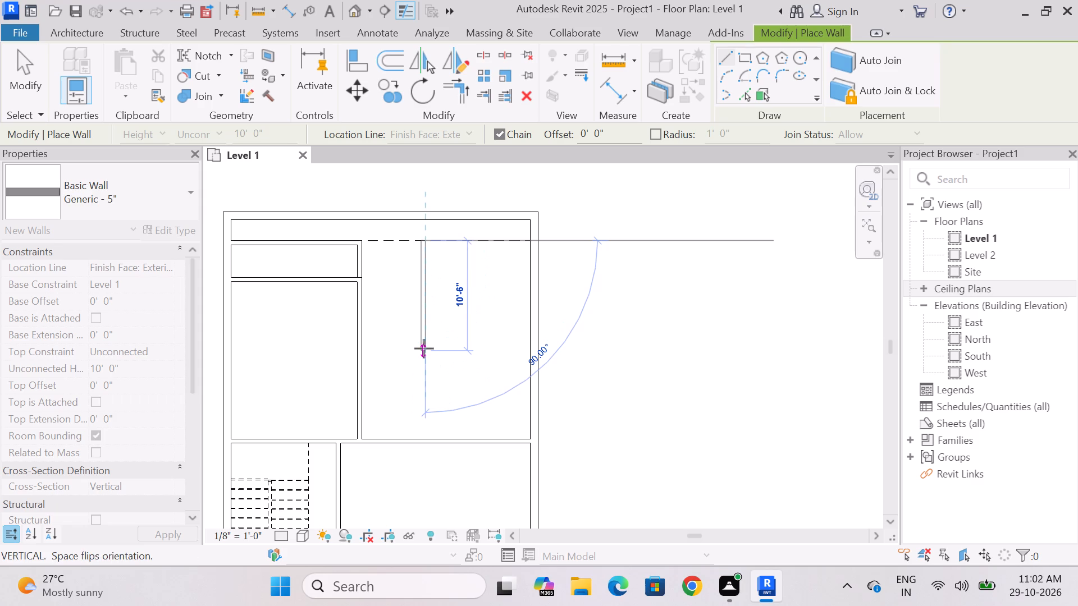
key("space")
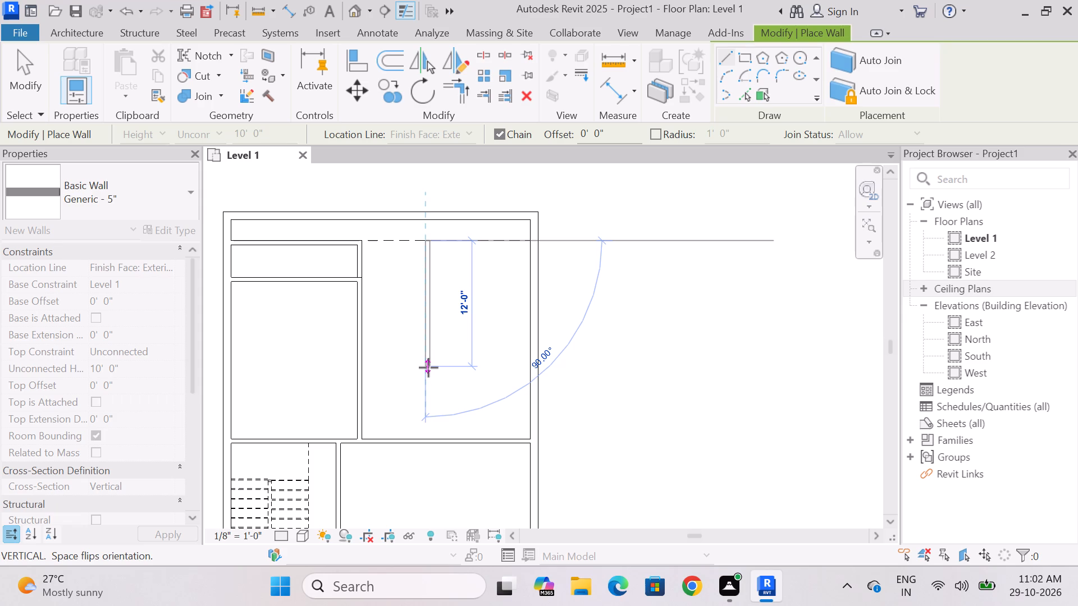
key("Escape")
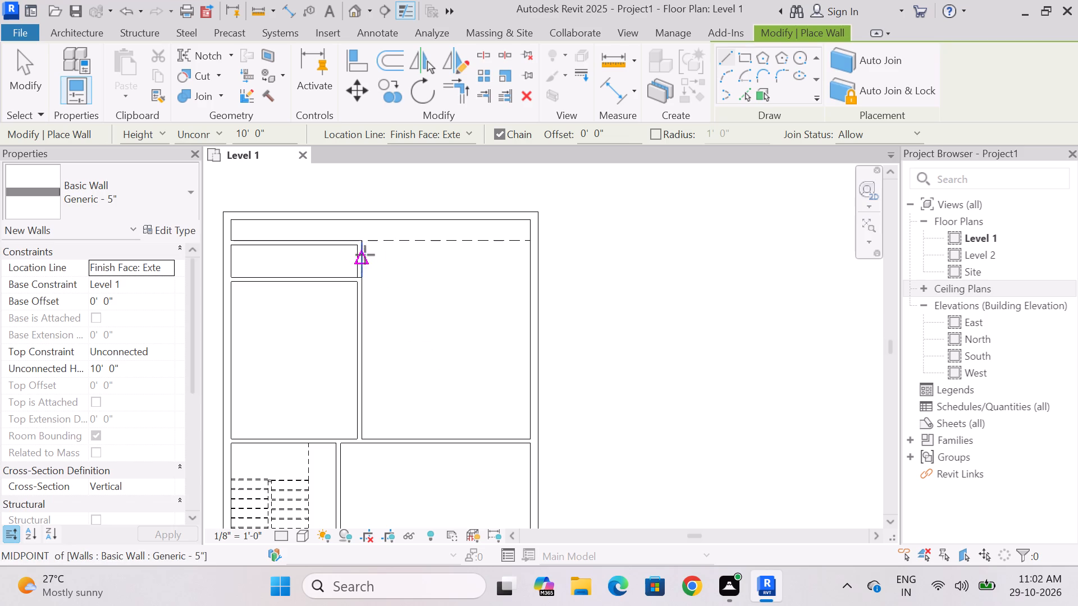
Draw chained Generic - 5" walls from the dashed line, 10' east of the partition, running 12' south and 10' west to the partition.
scroll(377, 245, "up", 3)
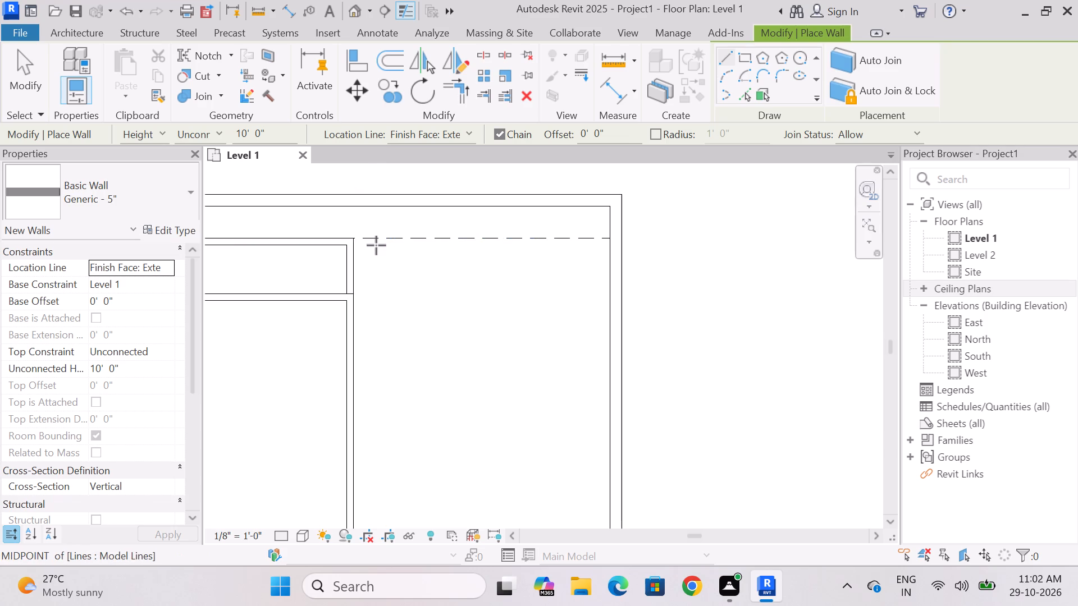
scroll(376, 245, "up", 5)
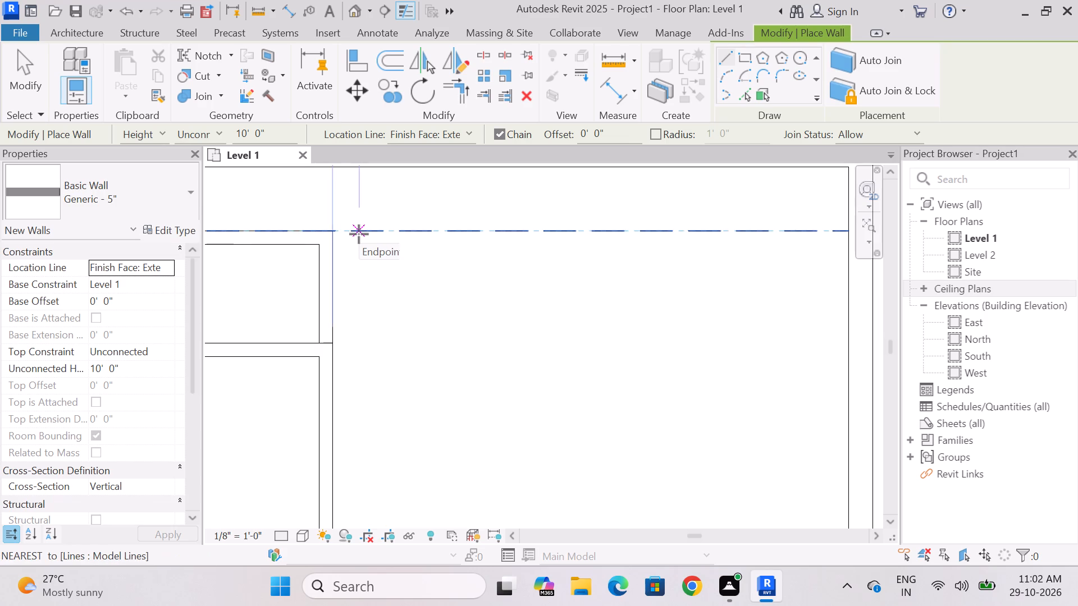
type("10'")
key("Return")
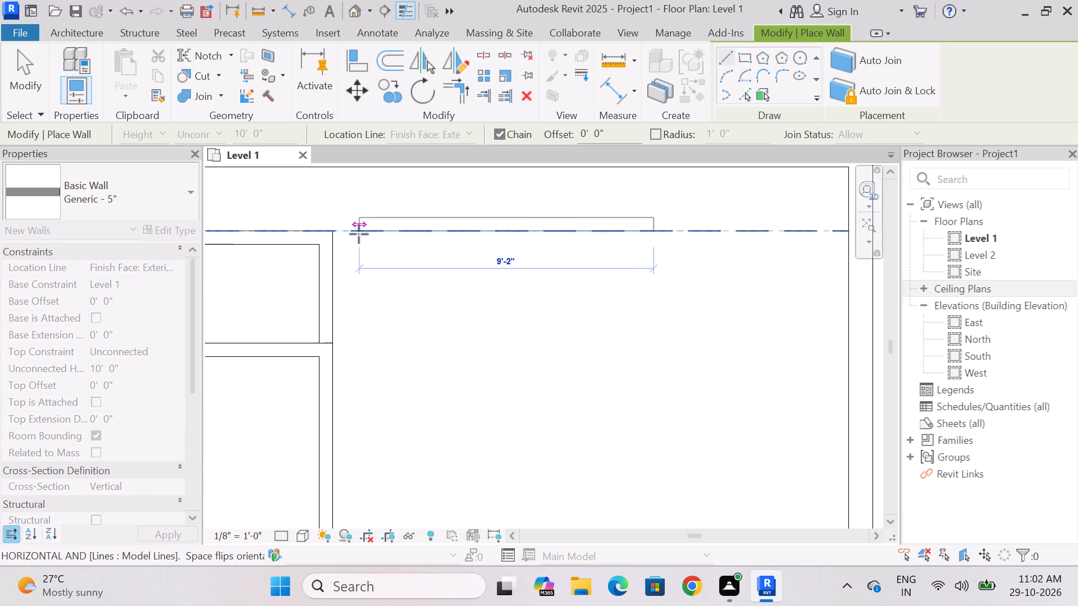
scroll(649, 422, "down", 2)
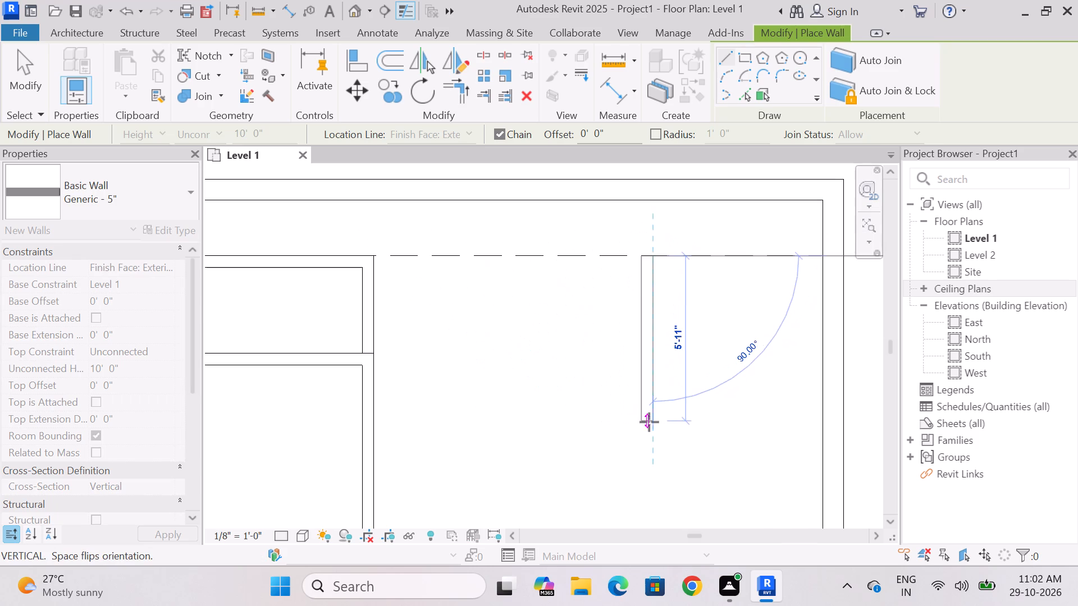
scroll(649, 422, "down", 1)
key("space")
middle_click_drag(648, 422, 638, 281)
scroll(642, 297, "down", 2)
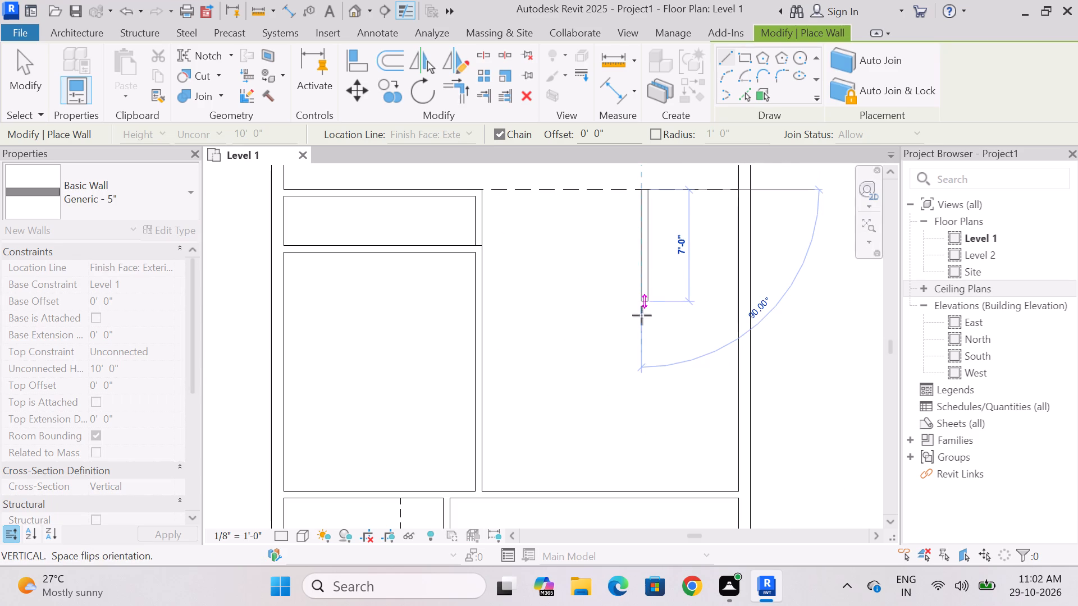
left_click(641, 381)
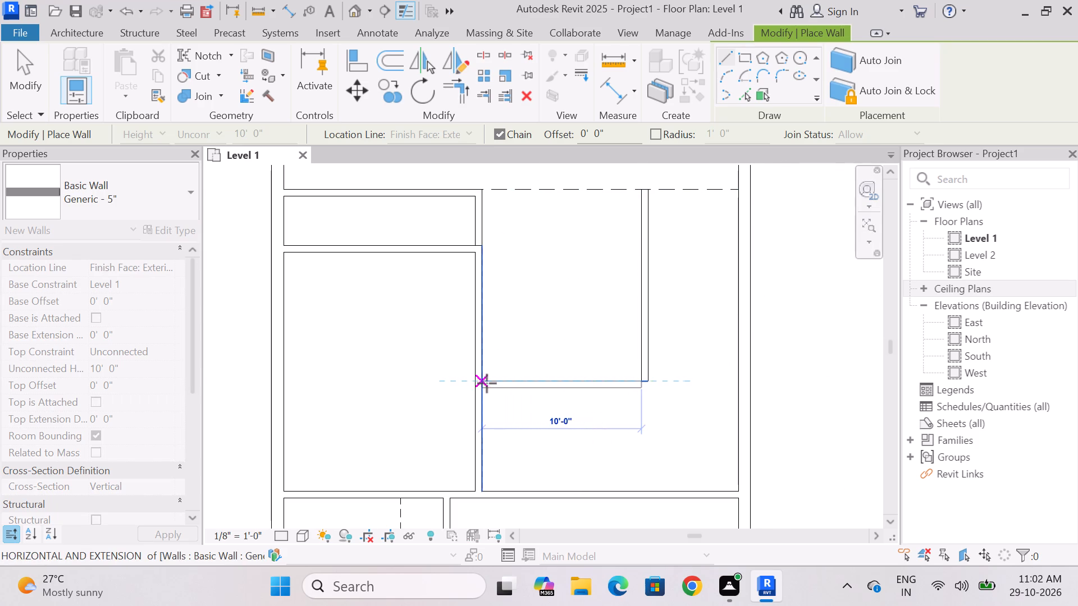
left_click(484, 383)
key("Escape")
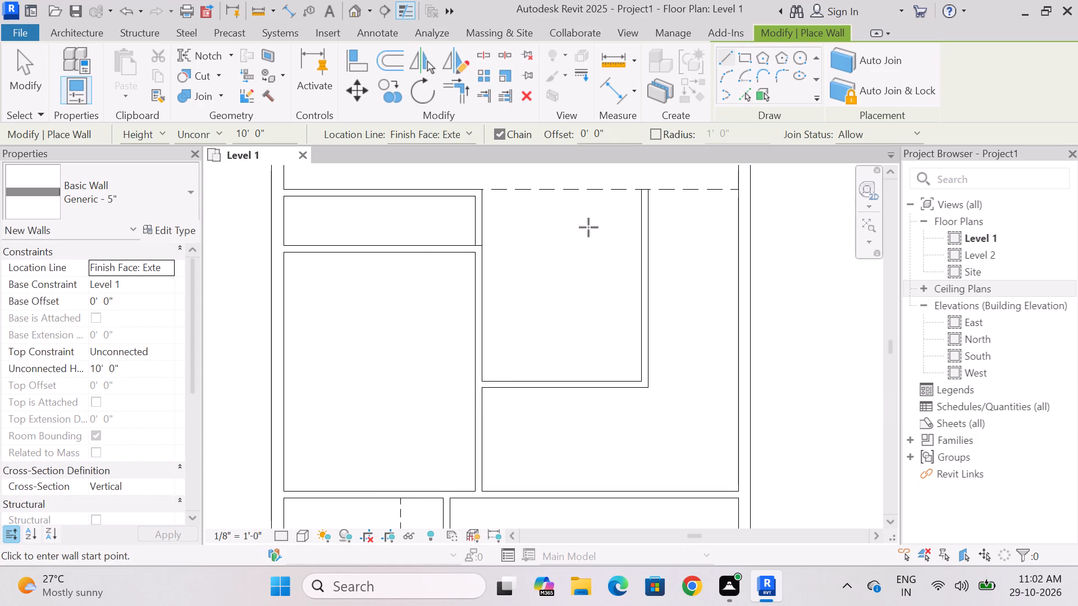
Close the 10' by 12' room's north side with a 10' Generic - 5" wall along the dashed line.
scroll(588, 238, "down", 4)
scroll(603, 206, "up", 7)
left_click_drag(642, 244, 631, 249)
key("space")
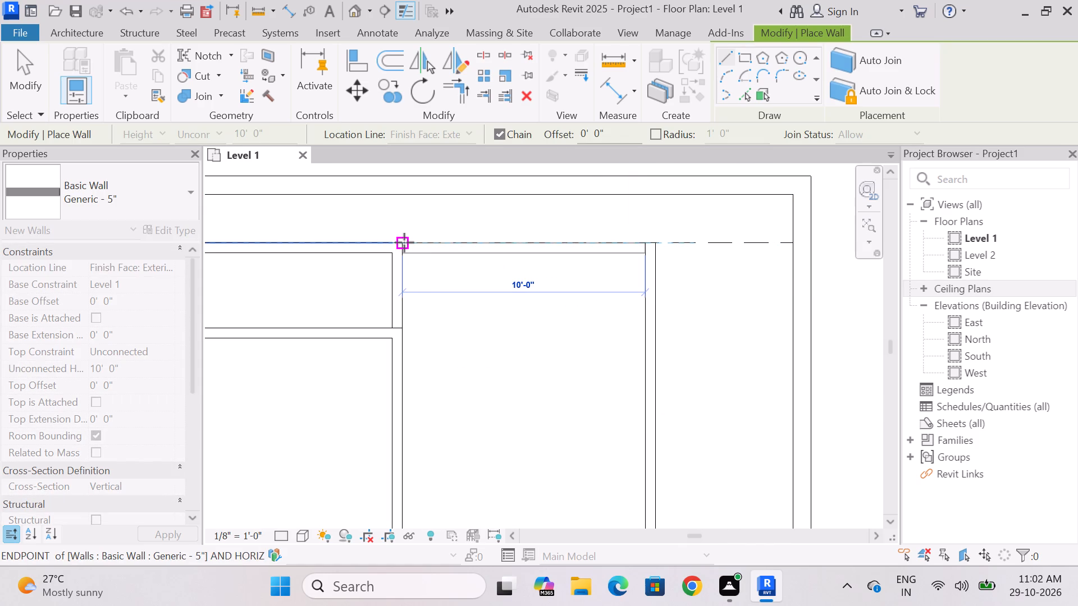
left_click(404, 242)
key("Escape")
Draw a 5'-8" Generic - 5" wall along the dashed line from the 10' by 12' room's northeast corner to the east outer wall.
scroll(518, 270, "down", 7)
scroll(584, 250, "down", 2)
scroll(613, 313, "up", 2)
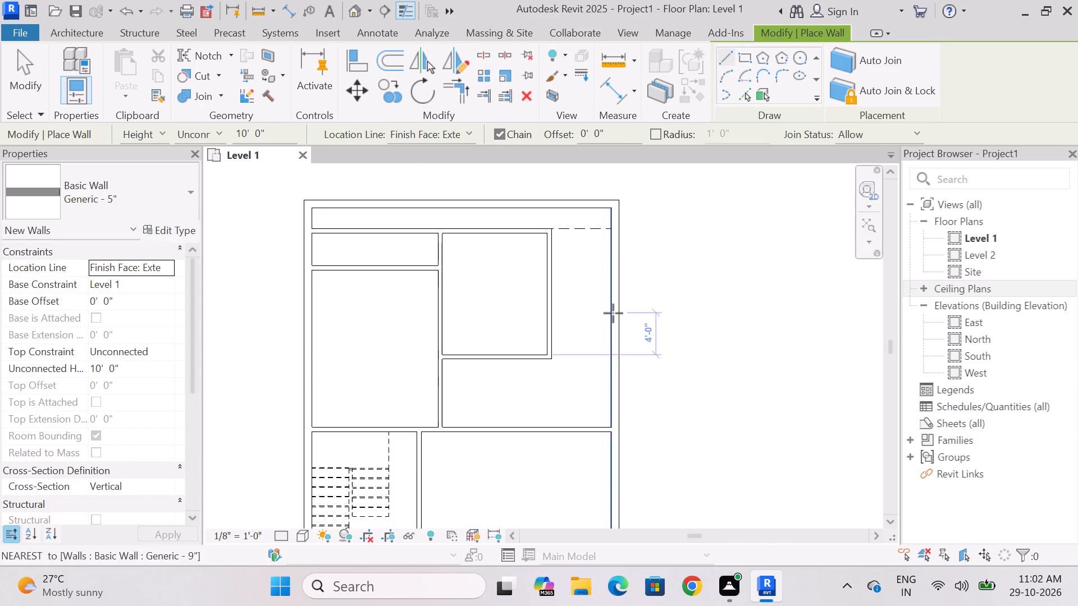
scroll(613, 313, "up", 3)
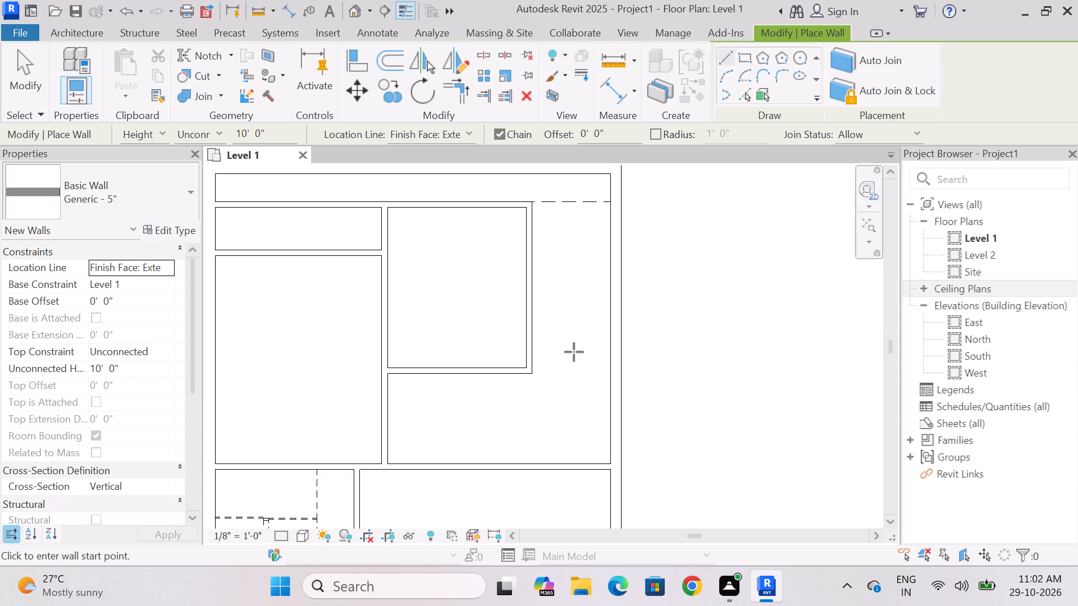
scroll(548, 188, "up", 8)
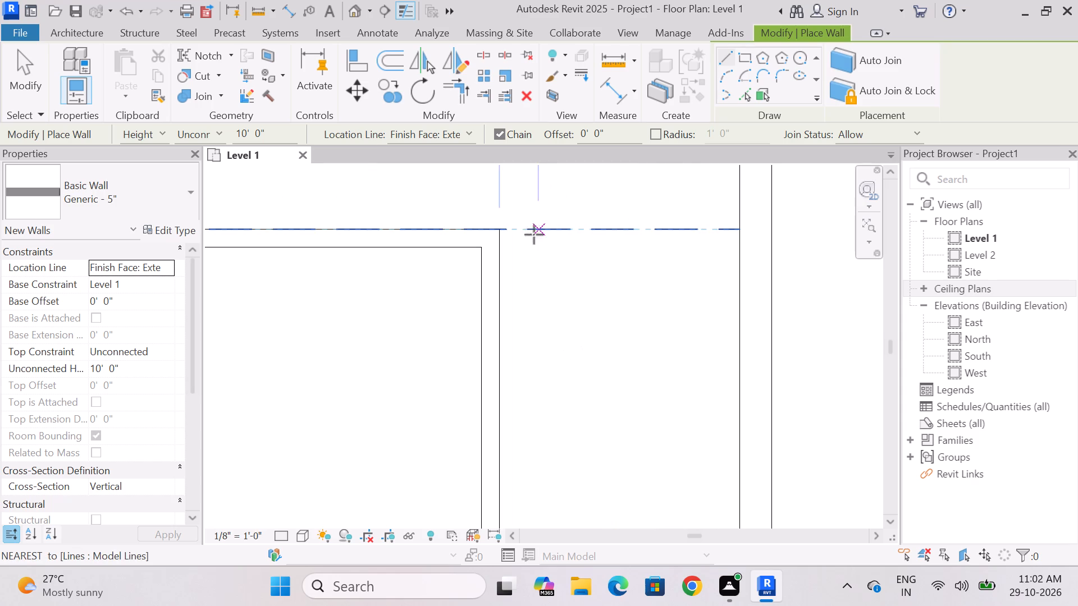
left_click(503, 229)
key("space")
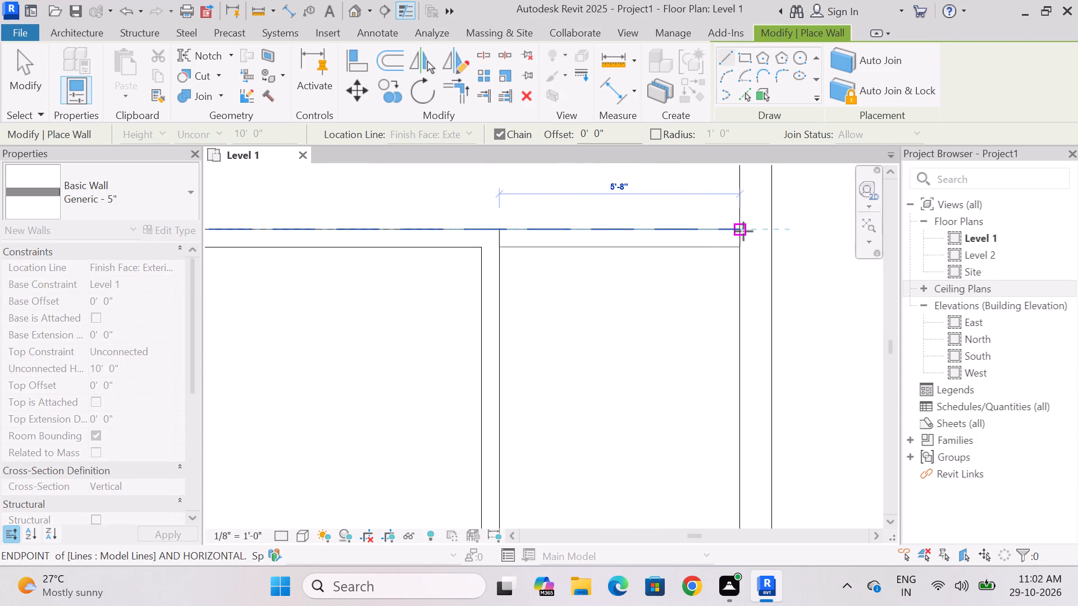
left_click(743, 231)
key("Escape")
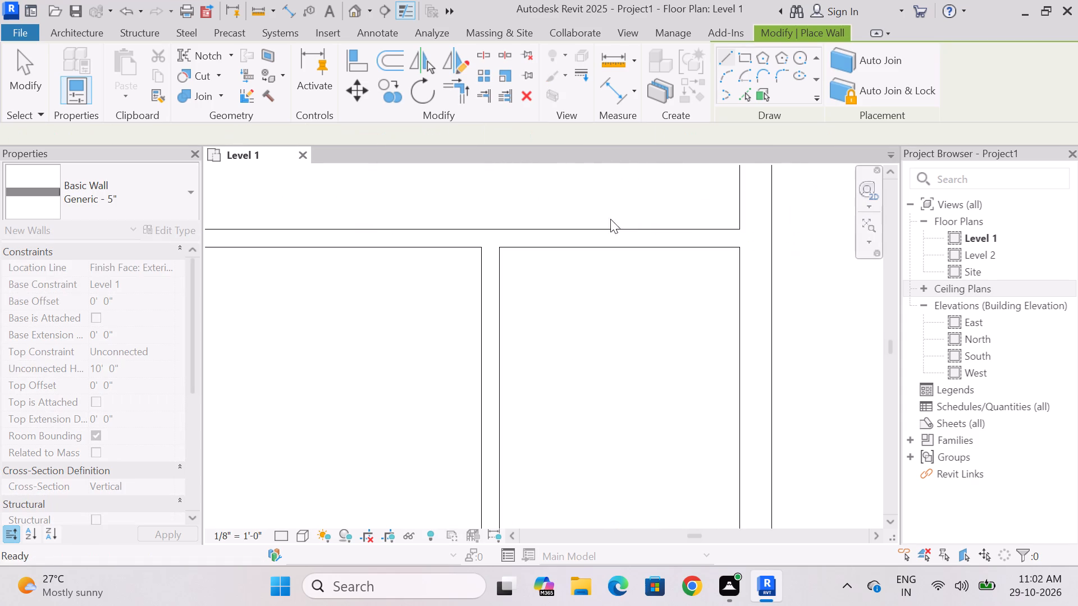
scroll(603, 210, "down", 11)
scroll(611, 291, "down", 2)
scroll(608, 320, "up", 2)
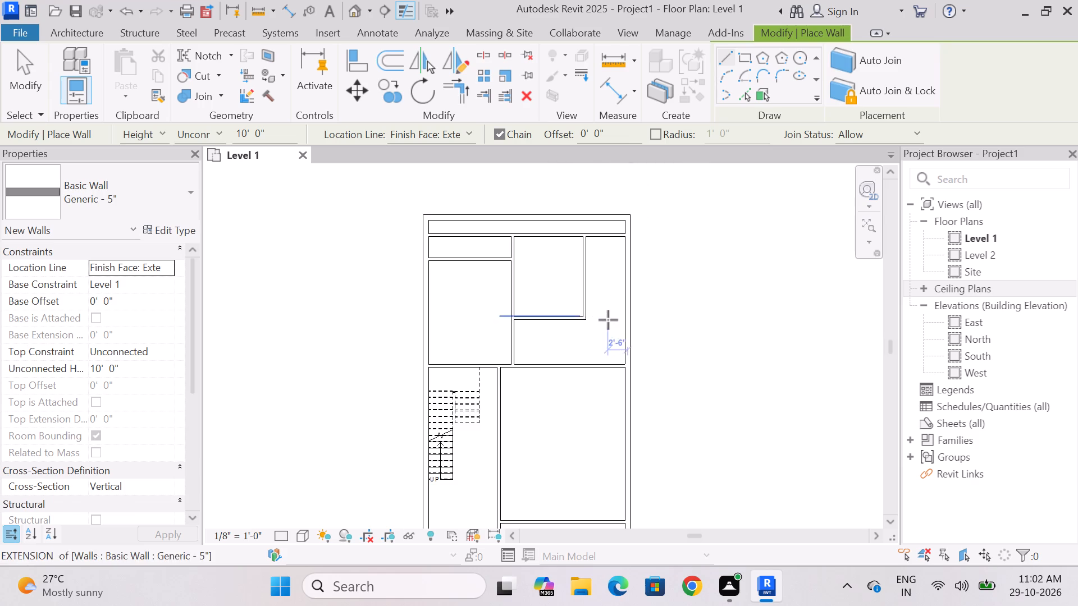
scroll(600, 332, "down", 1)
key("Escape")
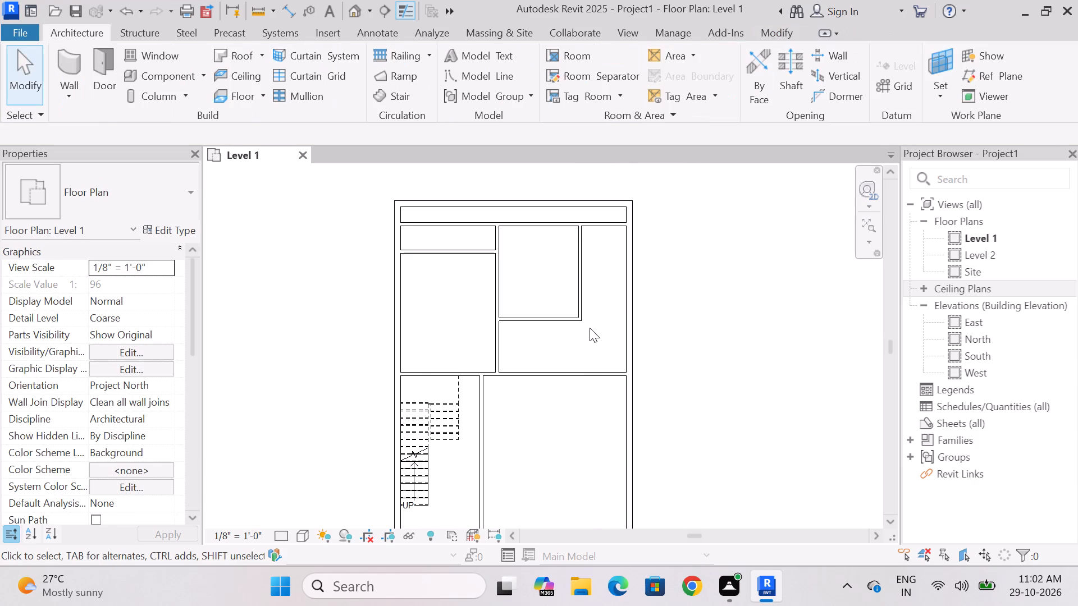
Examine the overall Level 1 room layout.
scroll(590, 328, "down", 2)
scroll(592, 339, "up", 3)
middle_click_drag(594, 338, 570, 315)
scroll(572, 317, "up", 1)
scroll(572, 317, "down", 2)
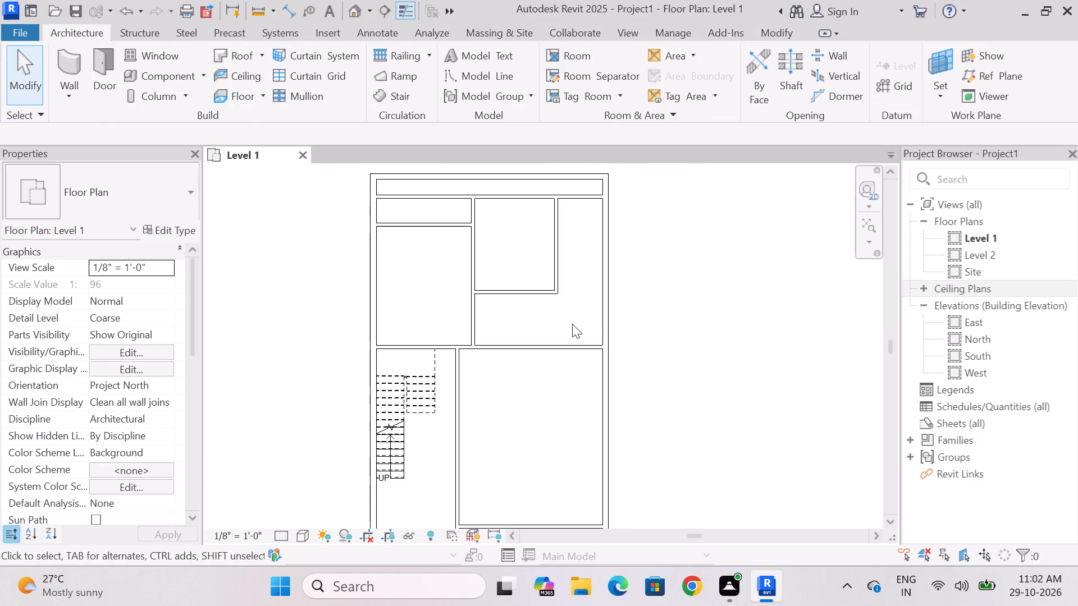
scroll(572, 324, "down", 3)
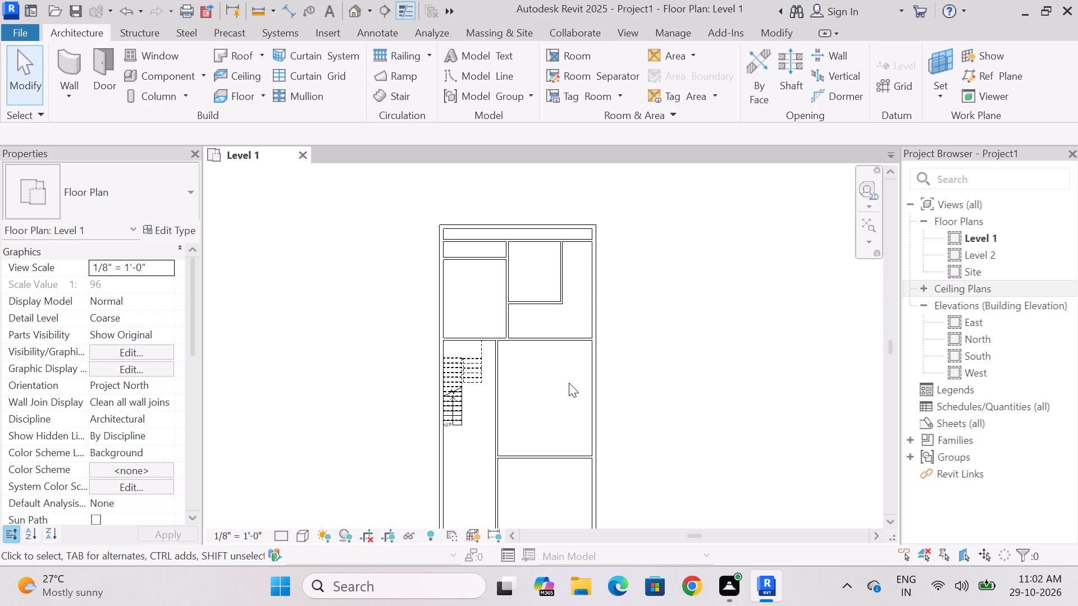
middle_click_drag(563, 399, 535, 351)
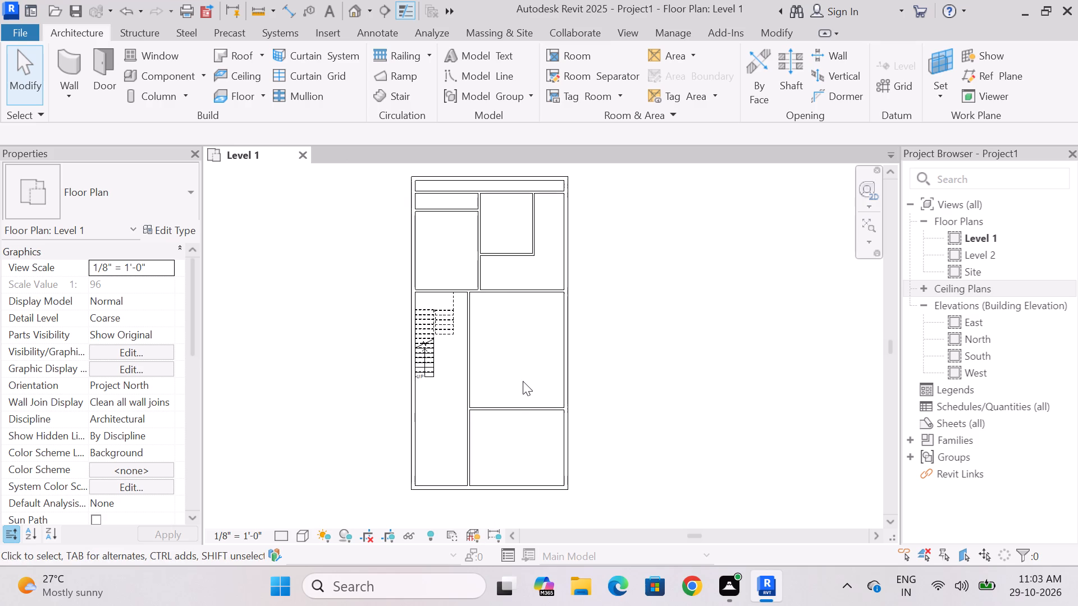
scroll(501, 199, "up", 3)
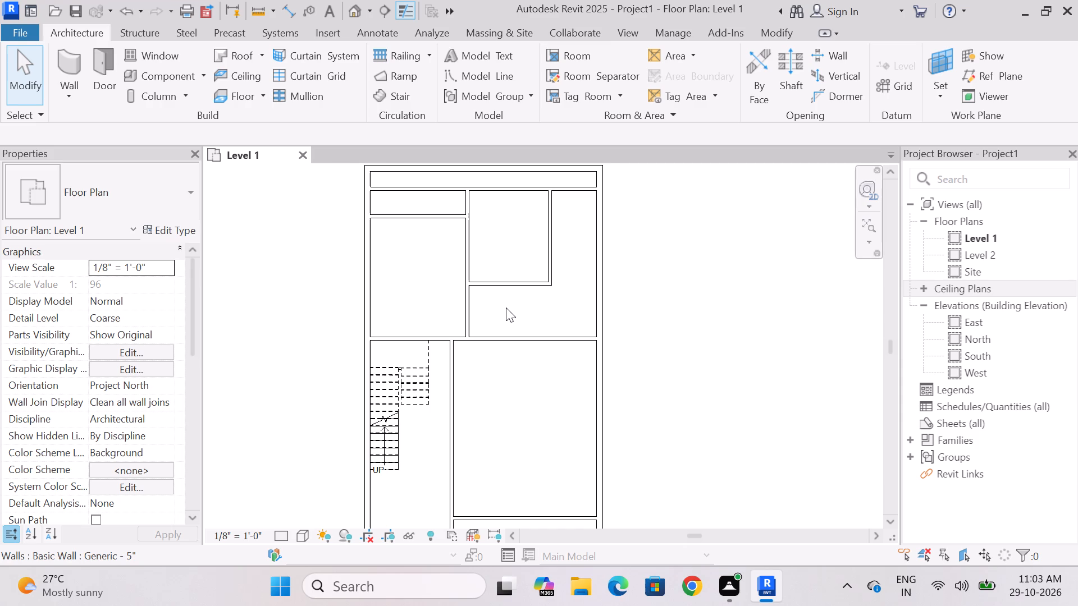
scroll(522, 311, "down", 4)
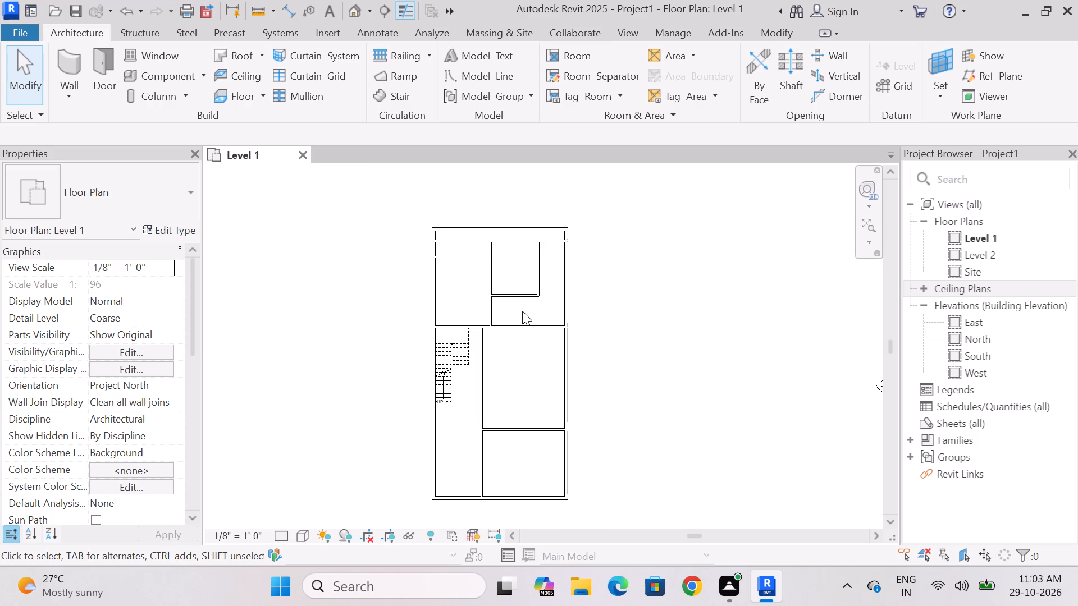
scroll(522, 311, "down", 3)
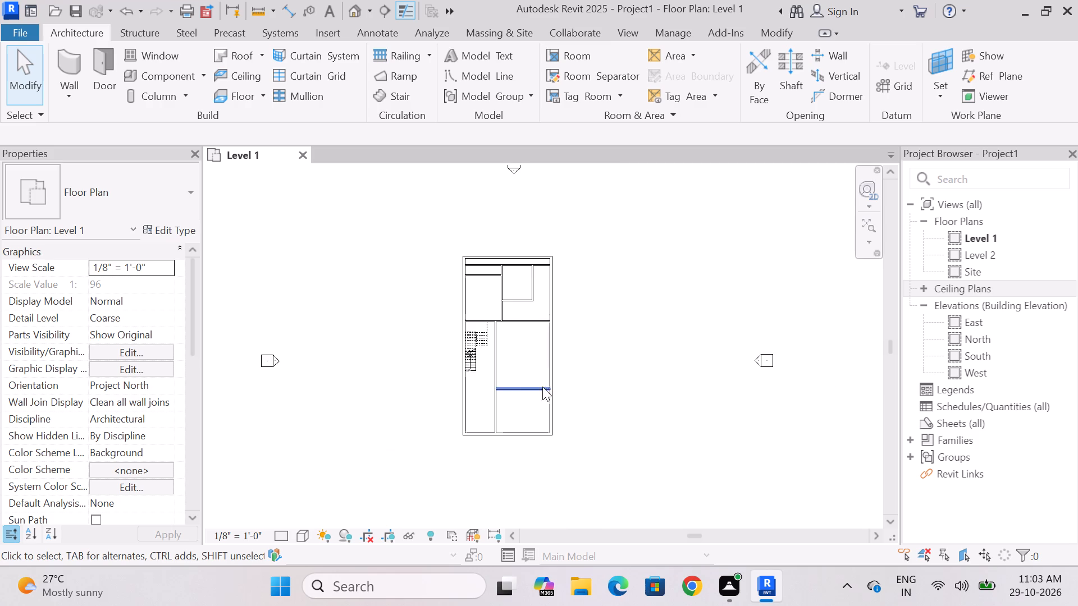
Check the clear length and width of the large room east of the stair with aligned dimensions, and delete the placed dimension.
scroll(536, 383, "up", 7)
scroll(505, 323, "down", 3)
scroll(505, 345, "up", 2)
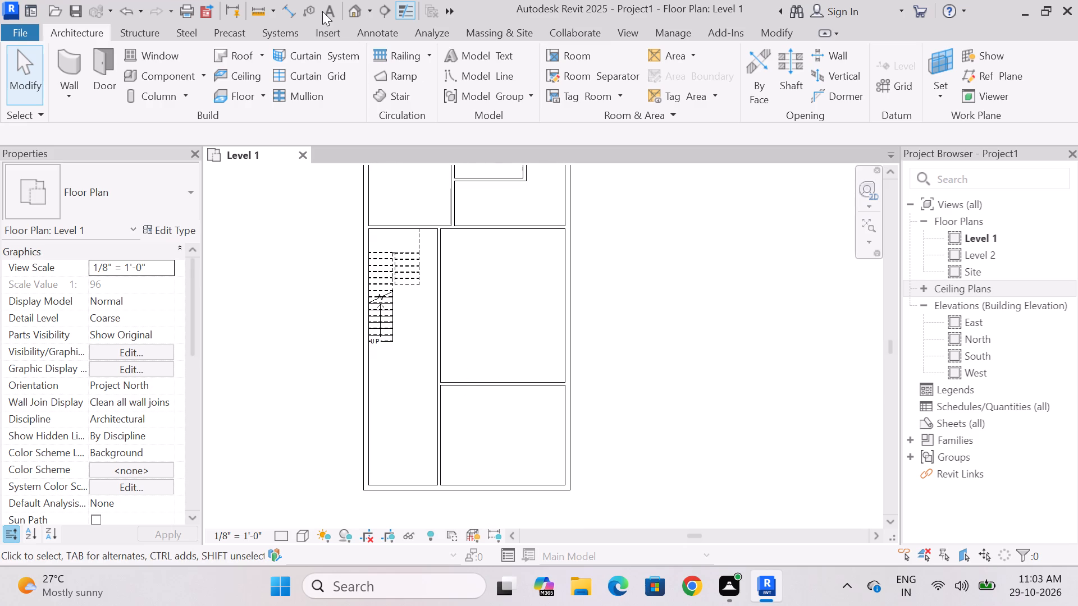
left_click(283, 10)
left_click(515, 232)
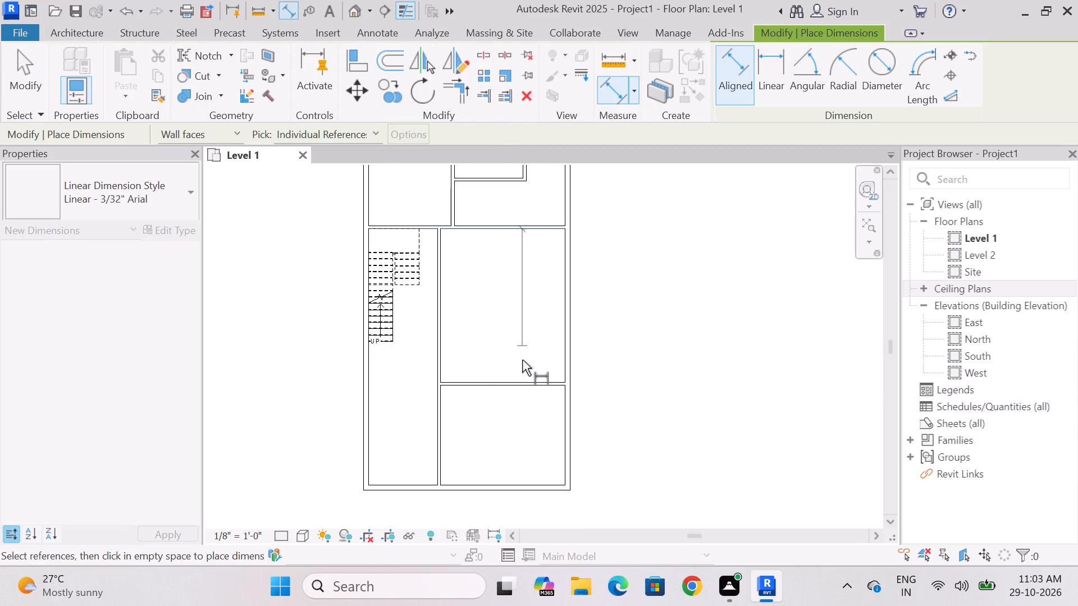
left_click(522, 379)
left_click(523, 369)
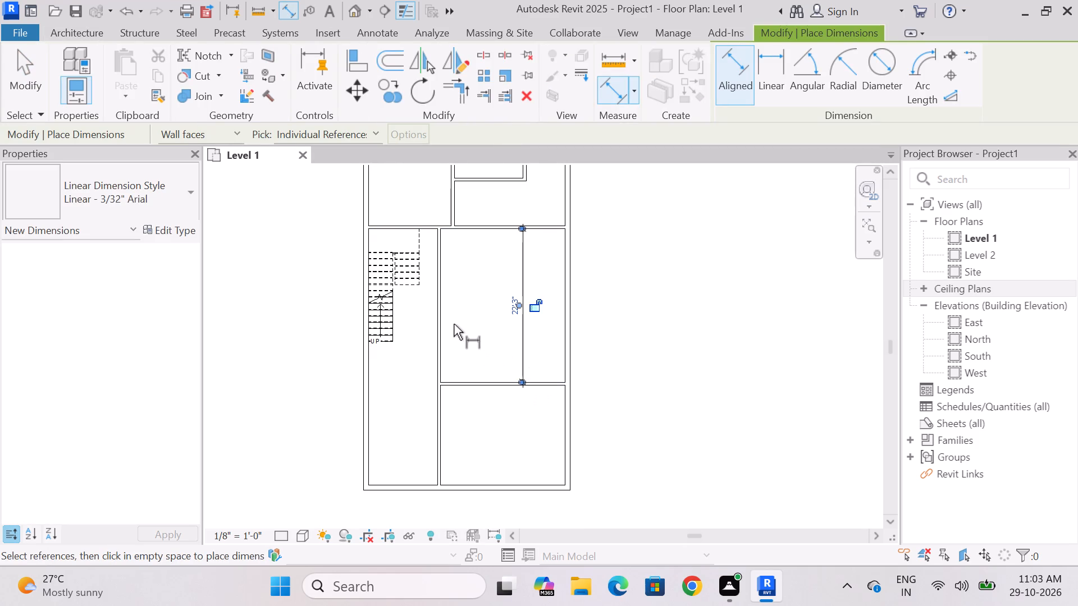
left_click(446, 311)
left_click(560, 290)
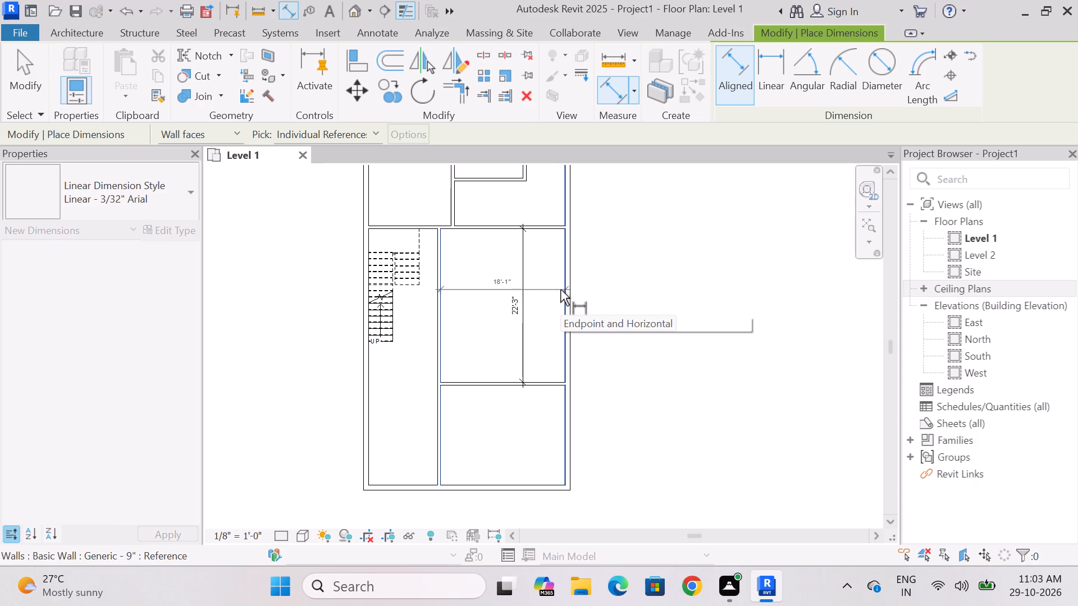
key("Escape")
key("Escape")
left_click(525, 276)
key("Delete")
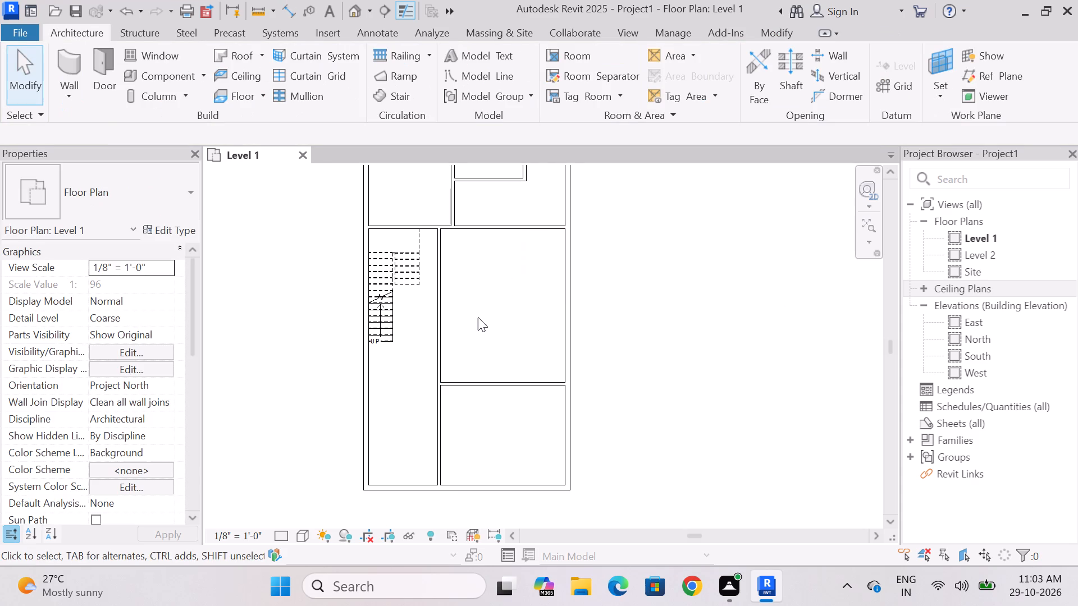
Measure the inside width and depth of the 10' wide room south of the dashed-line wall with aligned dimensions.
scroll(478, 317, "down", 6)
scroll(500, 258, "up", 7)
scroll(504, 319, "up", 2)
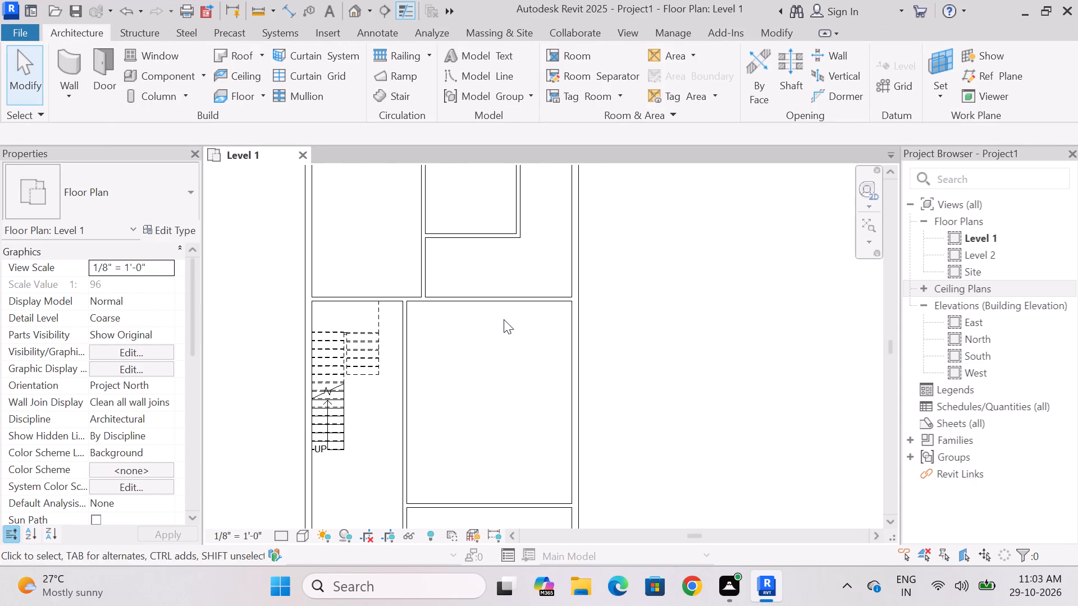
scroll(504, 324, "down", 3)
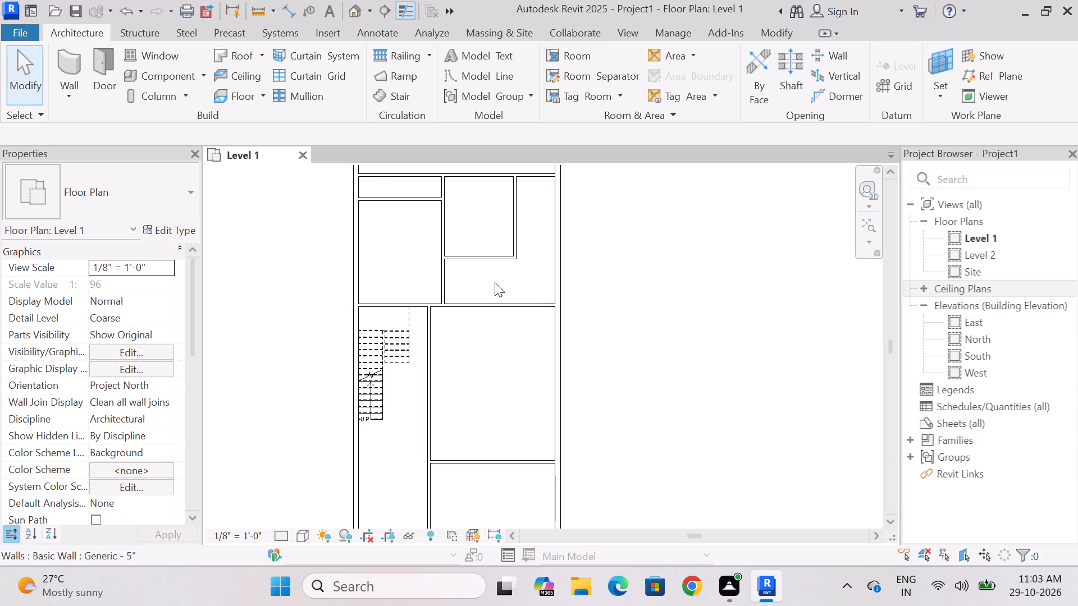
scroll(487, 232, "up", 2)
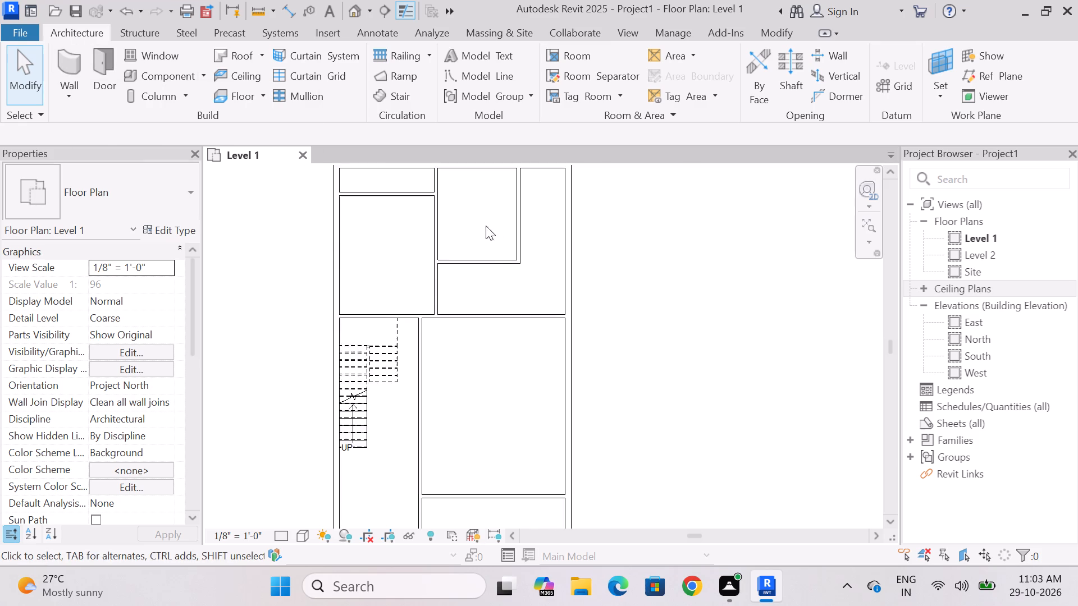
scroll(486, 228, "down", 4)
scroll(486, 213, "up", 6)
scroll(499, 292, "down", 2)
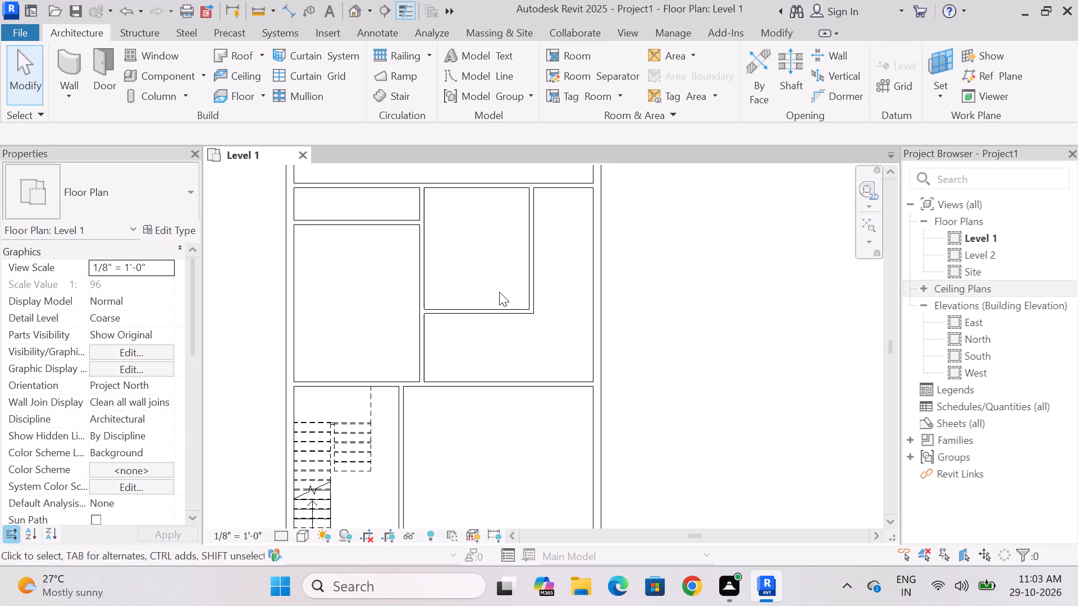
left_click(290, 7)
left_click(437, 218)
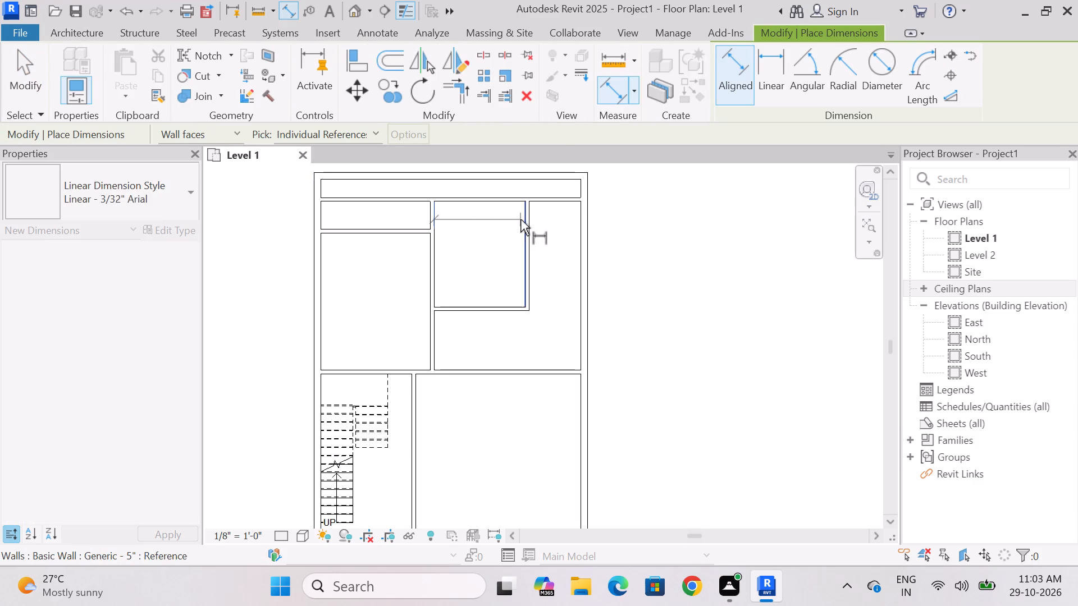
left_click(522, 219)
left_click(507, 226)
left_click(503, 205)
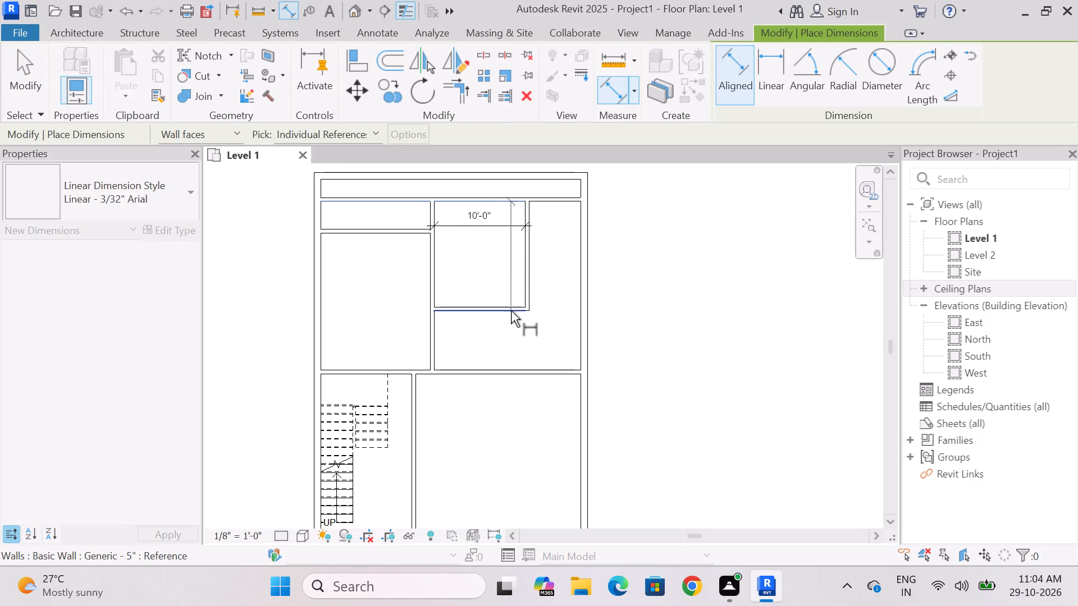
left_click(510, 305)
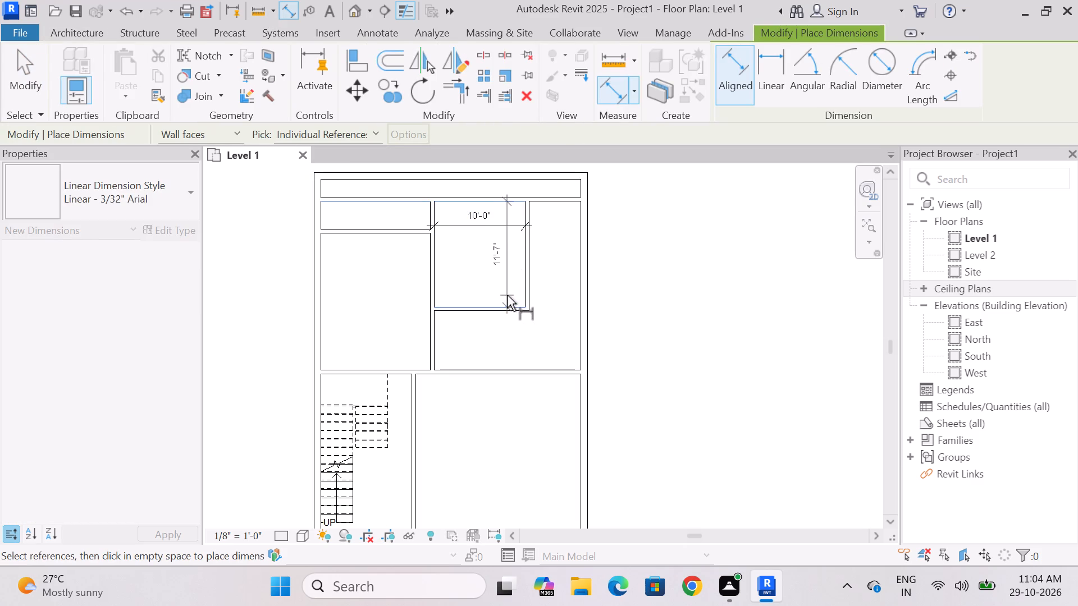
left_click(507, 295)
key("Escape")
key("Escape")
key("Escape")
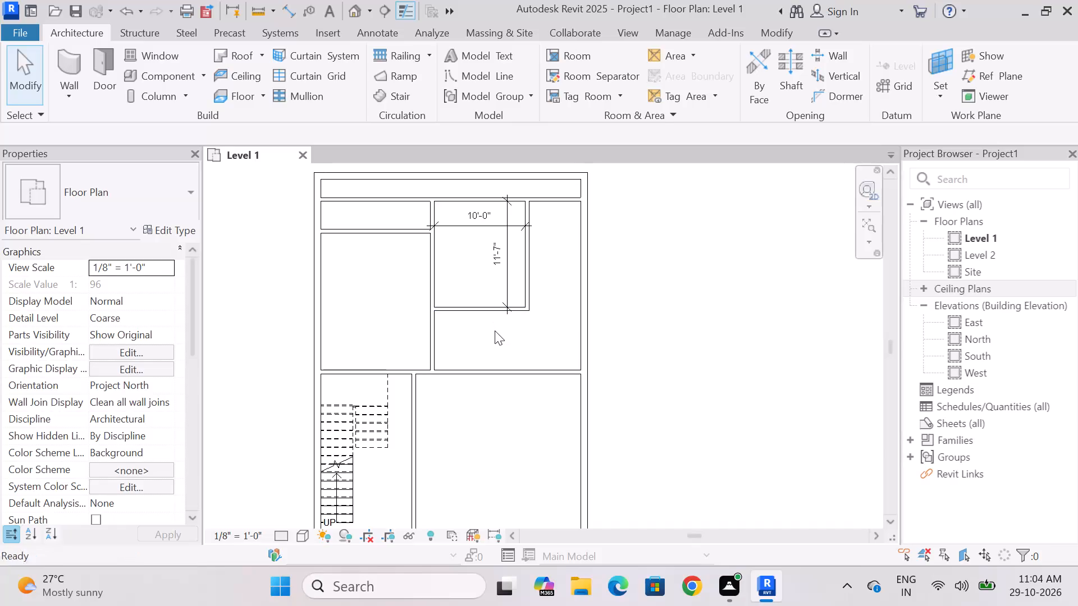
Delete the 10' wide room's south wall.
left_click(488, 313)
key("Delete")
Extend the 10' wide room's east wall southward to a length of 13'-6".
left_click(524, 299)
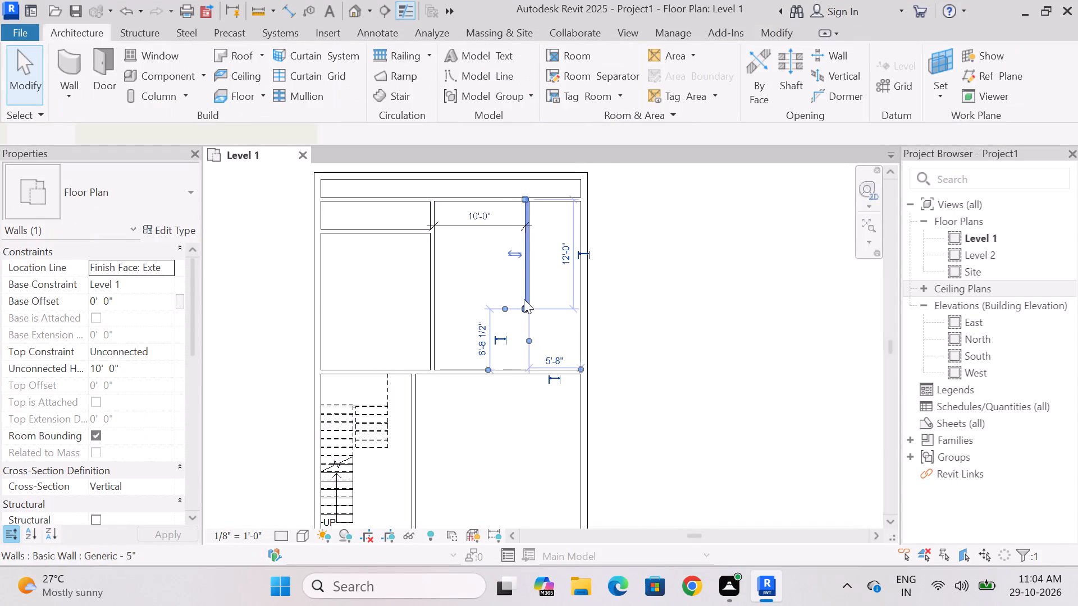
scroll(525, 297, "up", 3)
left_click_drag(525, 316, 525, 333)
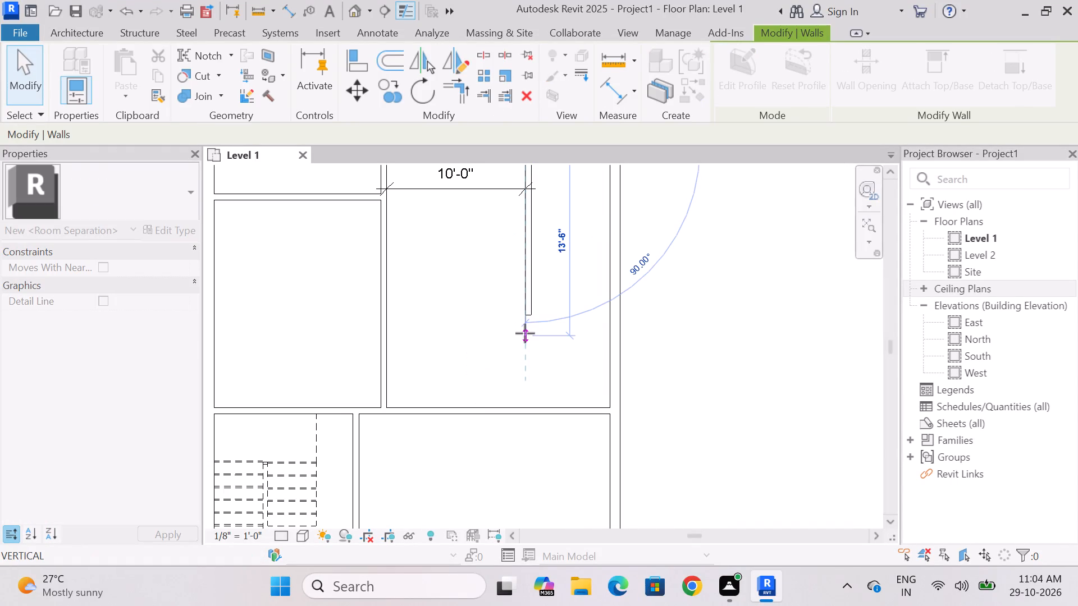
left_click_drag(525, 333, 526, 335)
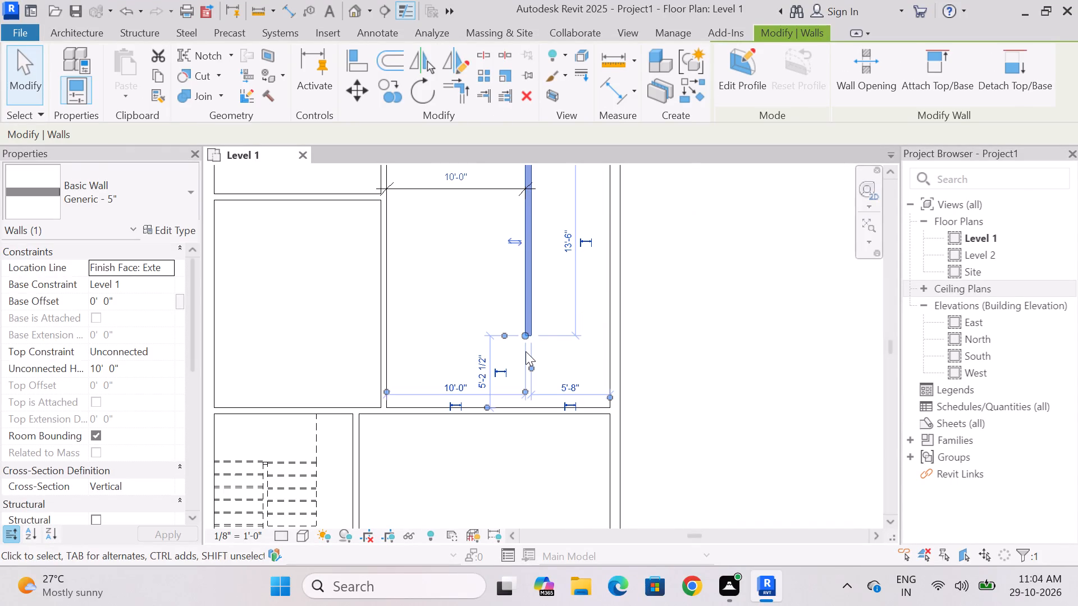
Close the room's south side with a 10' Generic - 5" wall from the extended east wall's end west to the partition.
type("cs")
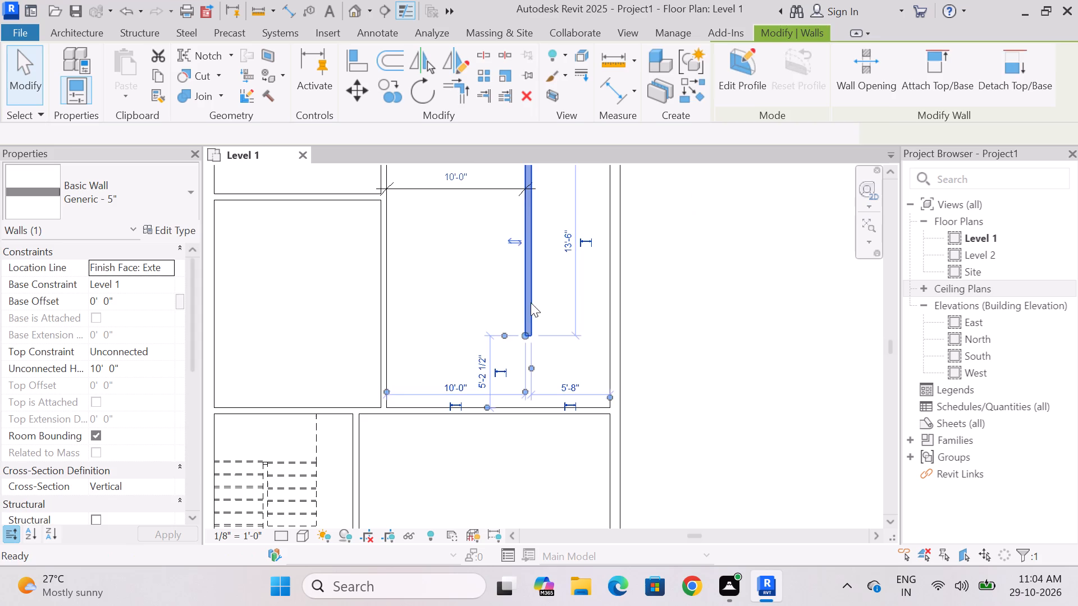
left_click(521, 339)
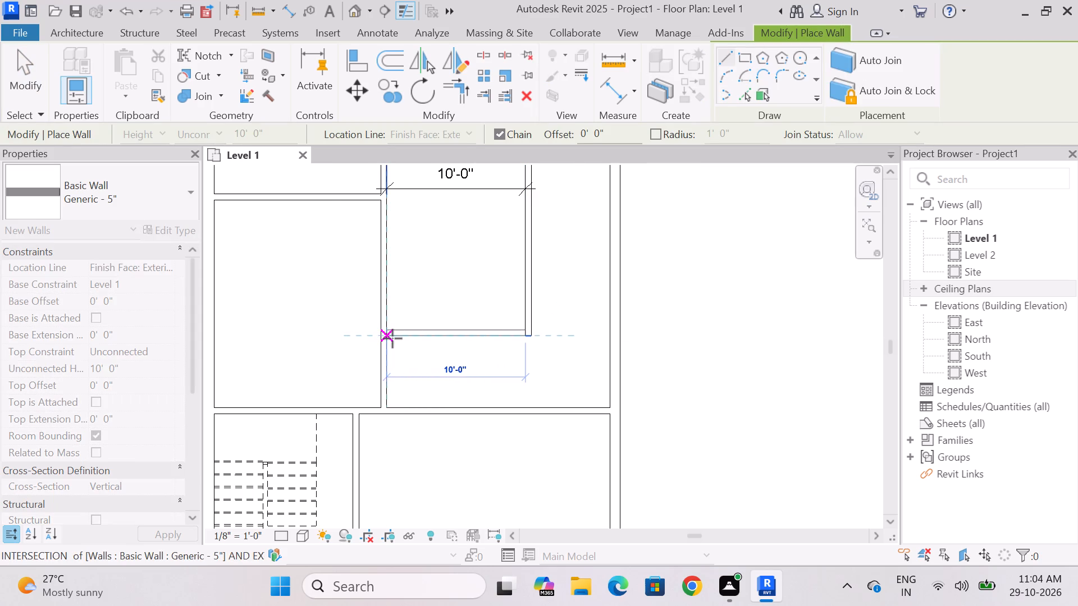
left_click(392, 338)
key("Escape")
scroll(445, 306, "down", 4)
key("Escape")
scroll(455, 242, "up", 3)
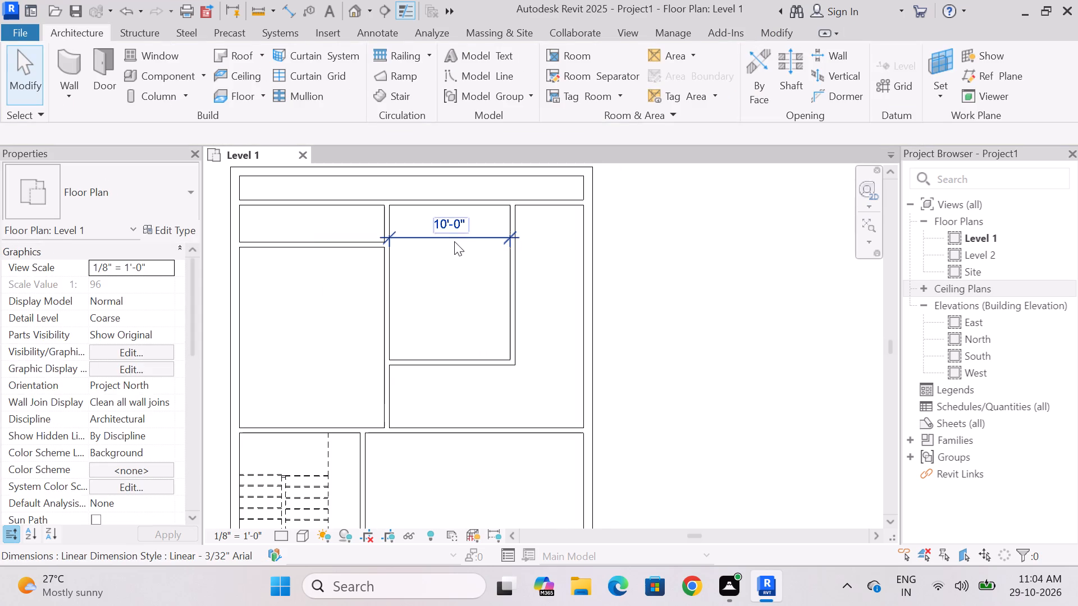
Delete the remaining 10'-0" width dimension inside the enlarged room.
left_click(454, 241)
key("Delete")
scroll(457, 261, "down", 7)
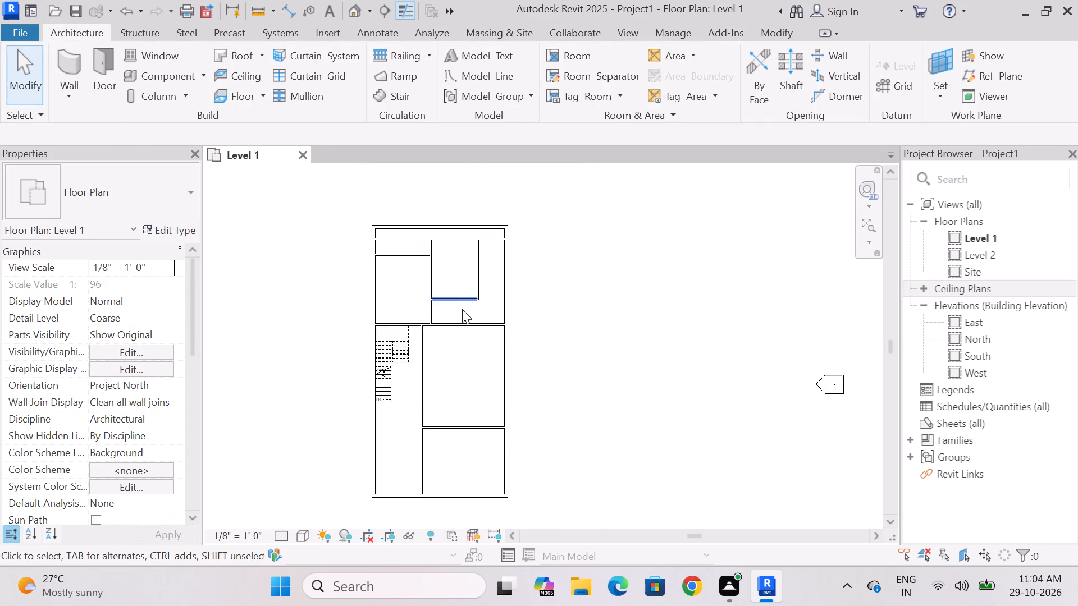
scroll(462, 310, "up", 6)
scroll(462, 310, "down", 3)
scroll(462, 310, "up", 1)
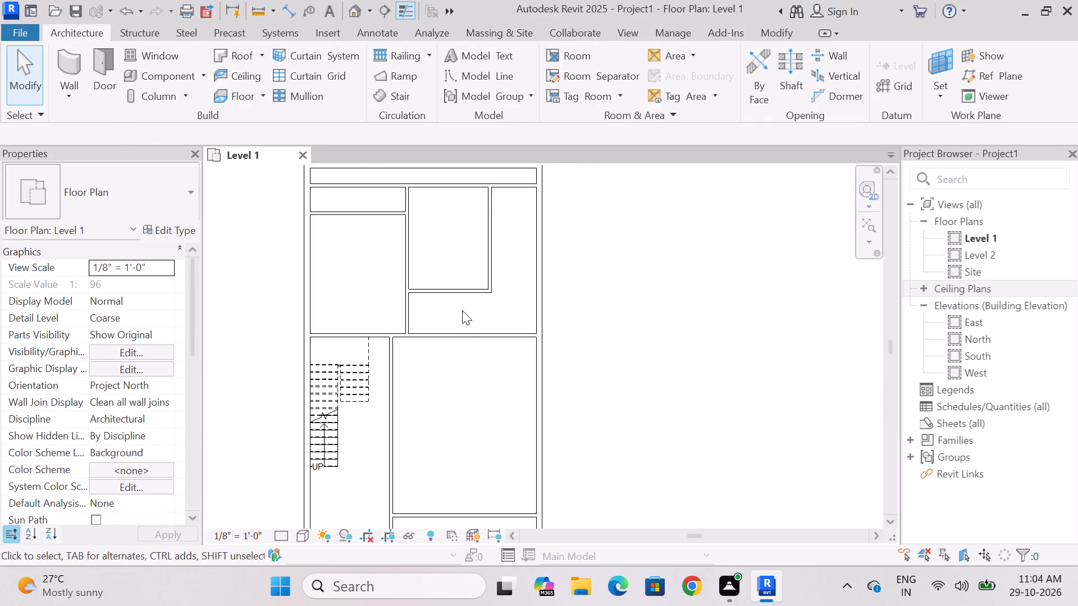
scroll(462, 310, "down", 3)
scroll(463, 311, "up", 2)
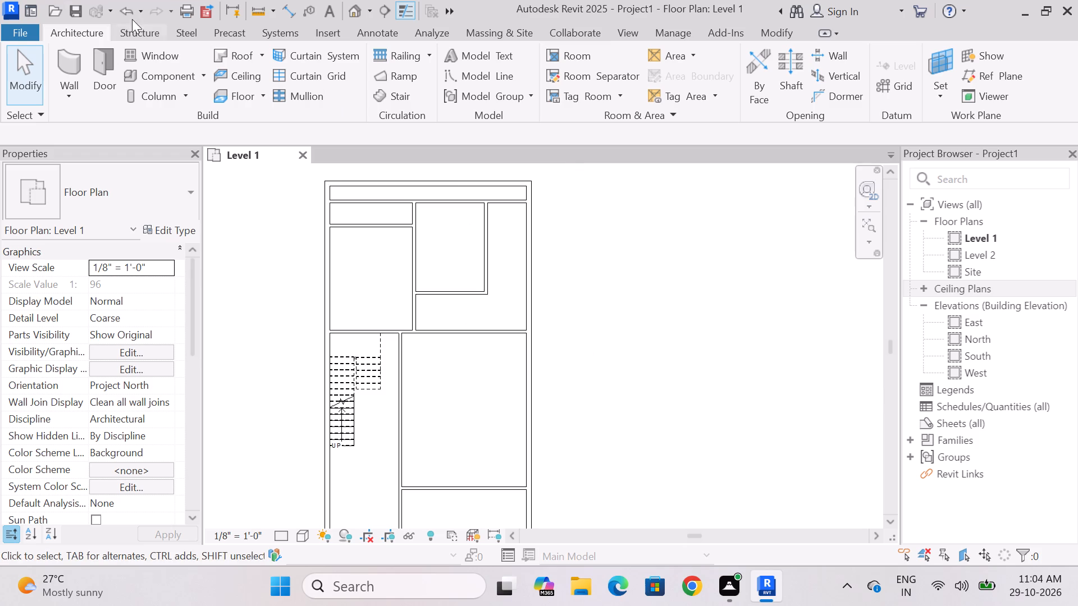
Draw a Generic - 5" wall from the 10' wide room's southeast corner south to the horizontal partition.
left_click(74, 63)
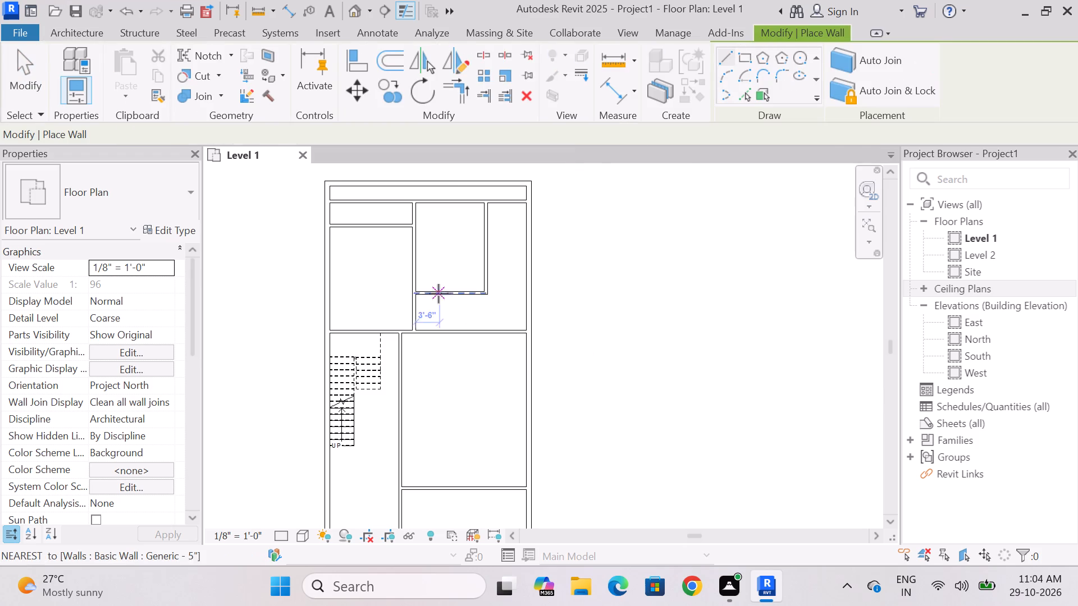
scroll(452, 296, "up", 8)
left_click(556, 290)
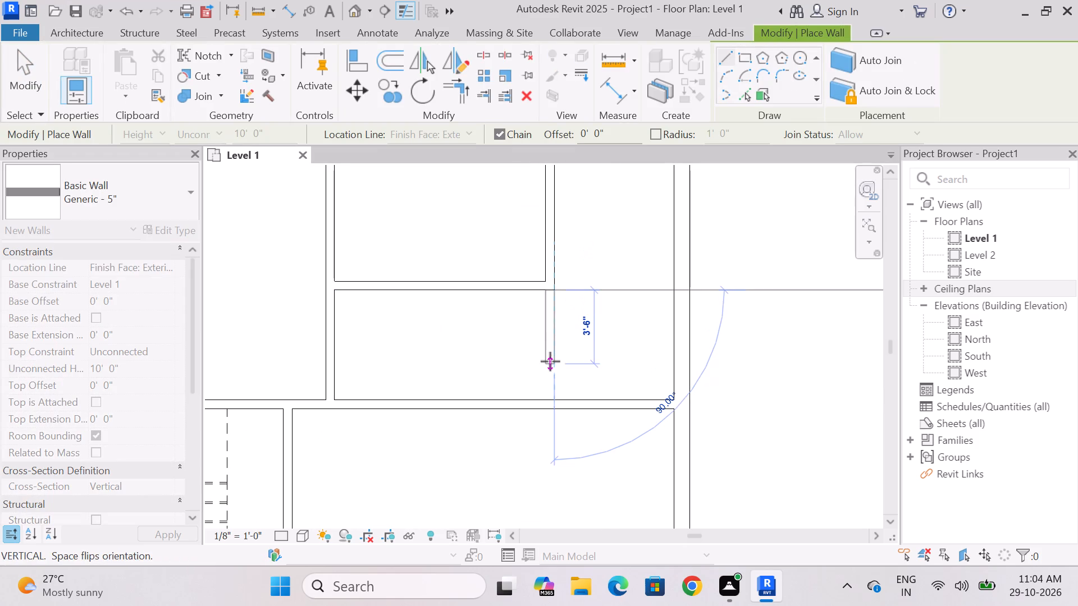
left_click(551, 402)
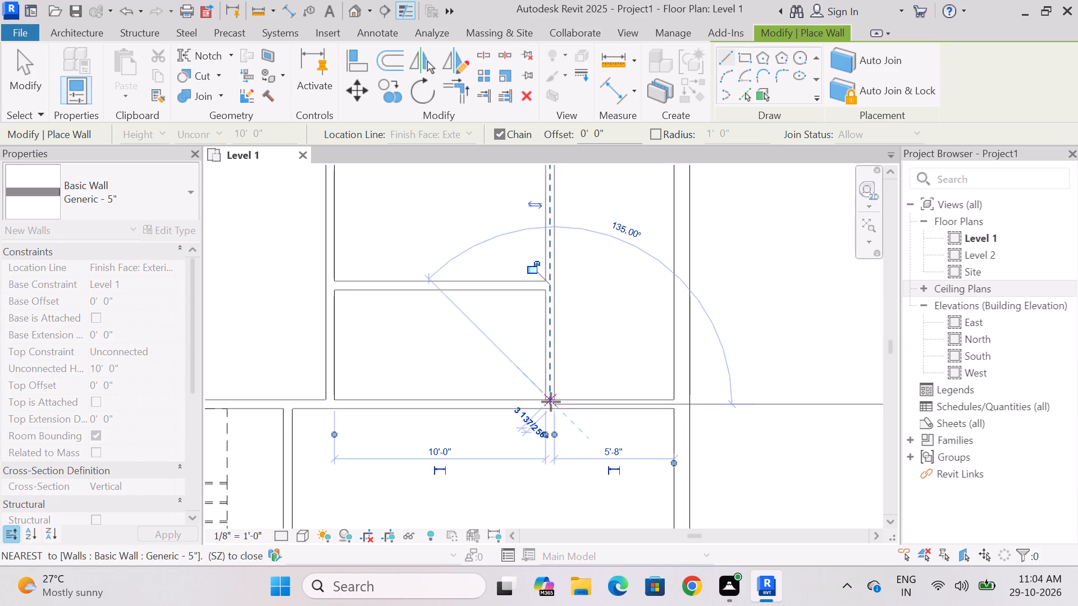
key("Escape")
key("Escape")
scroll(507, 311, "down", 7)
key("Escape")
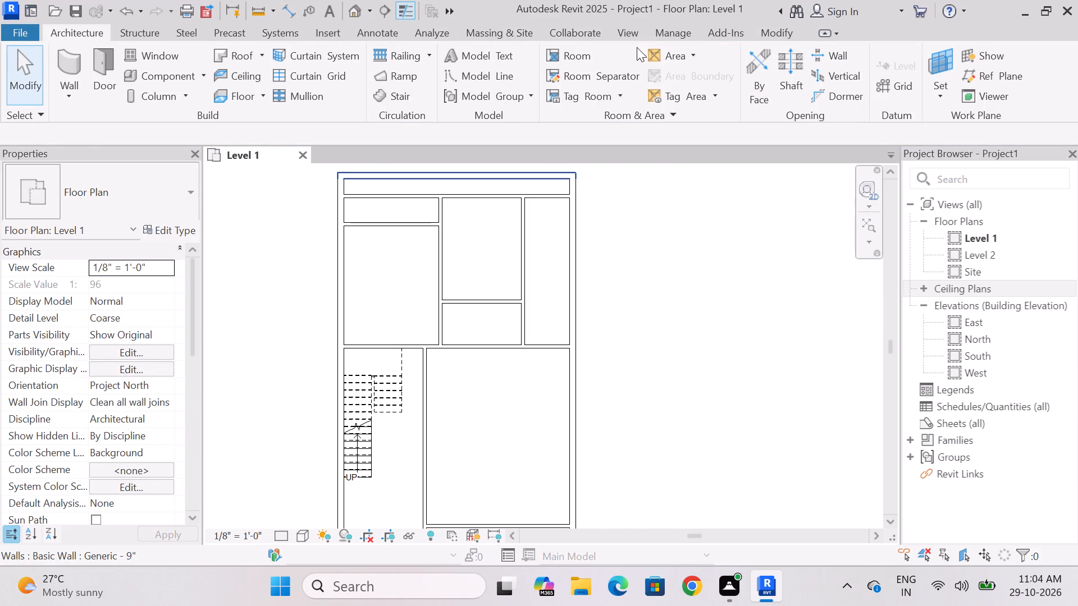
Split the horizontal partition below the 10' wide room at about 10'-6" from the east outer wall.
left_click(768, 36)
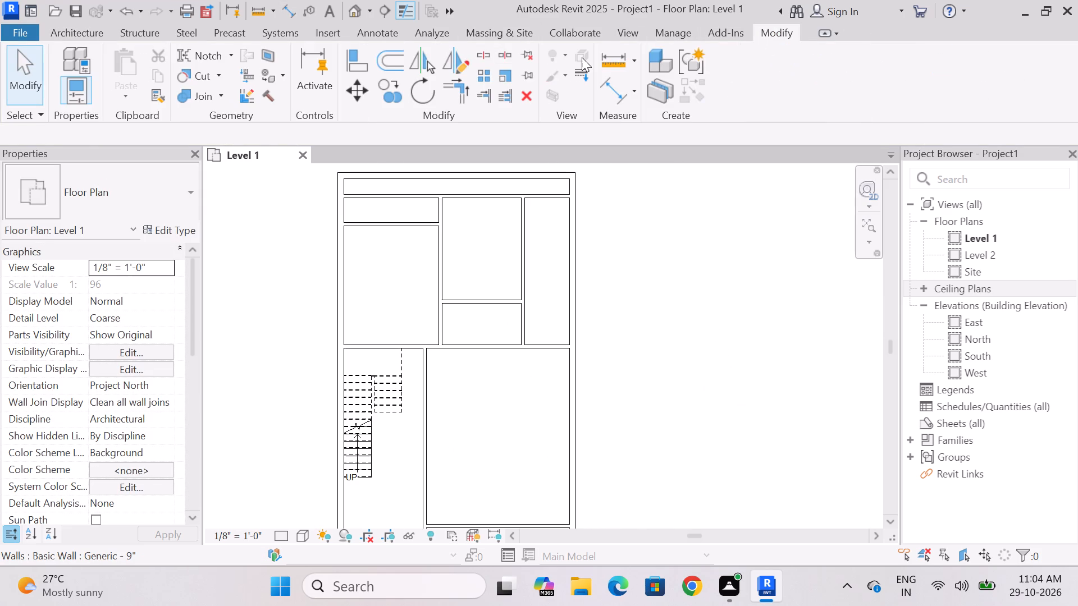
left_click(485, 53)
scroll(469, 347, "up", 4)
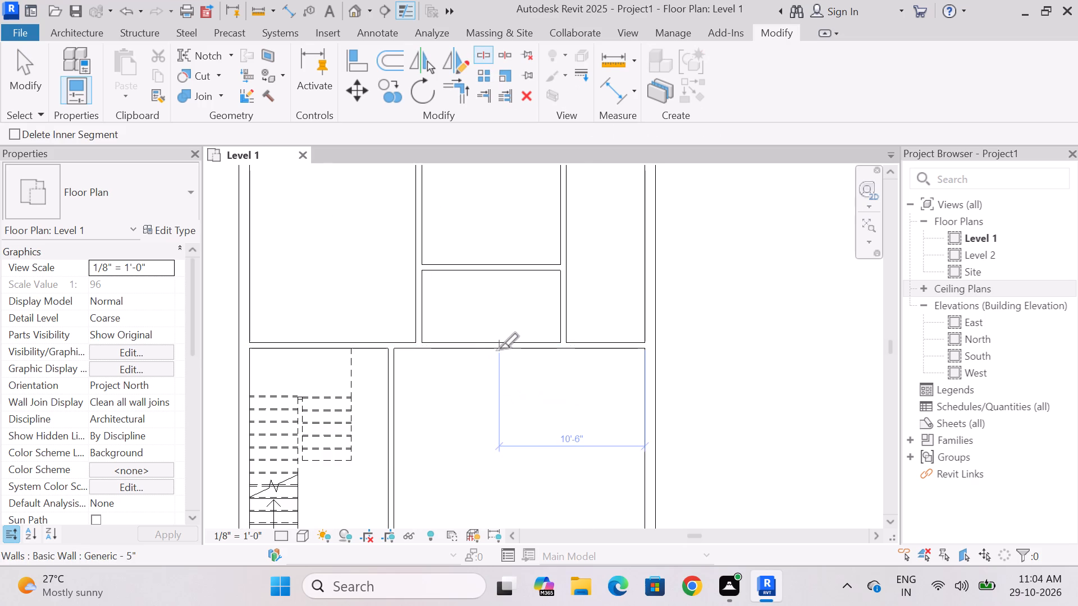
left_click(499, 348)
key("Escape")
key("Escape")
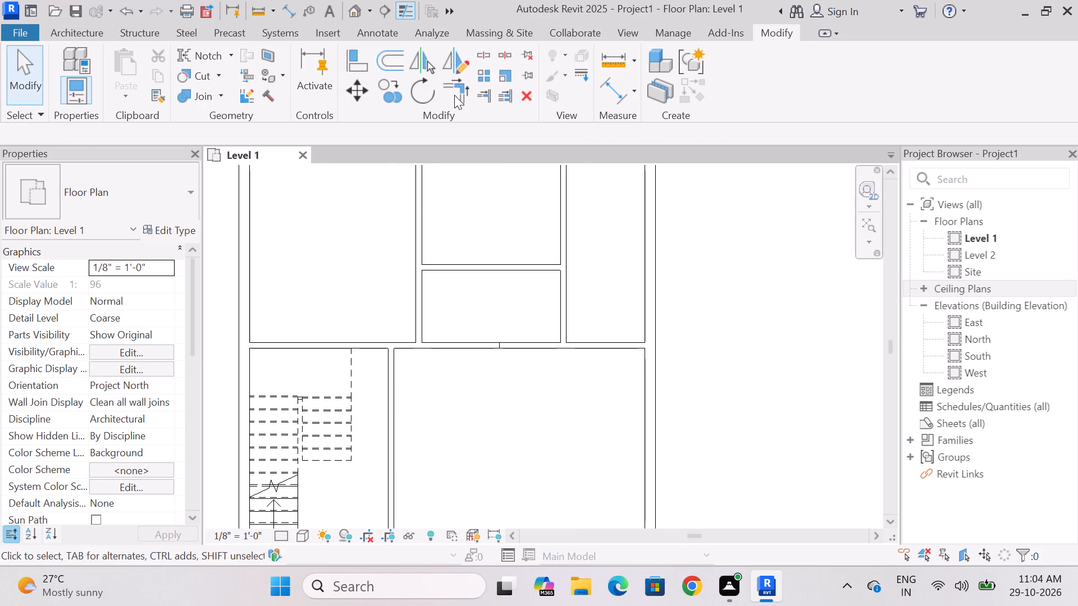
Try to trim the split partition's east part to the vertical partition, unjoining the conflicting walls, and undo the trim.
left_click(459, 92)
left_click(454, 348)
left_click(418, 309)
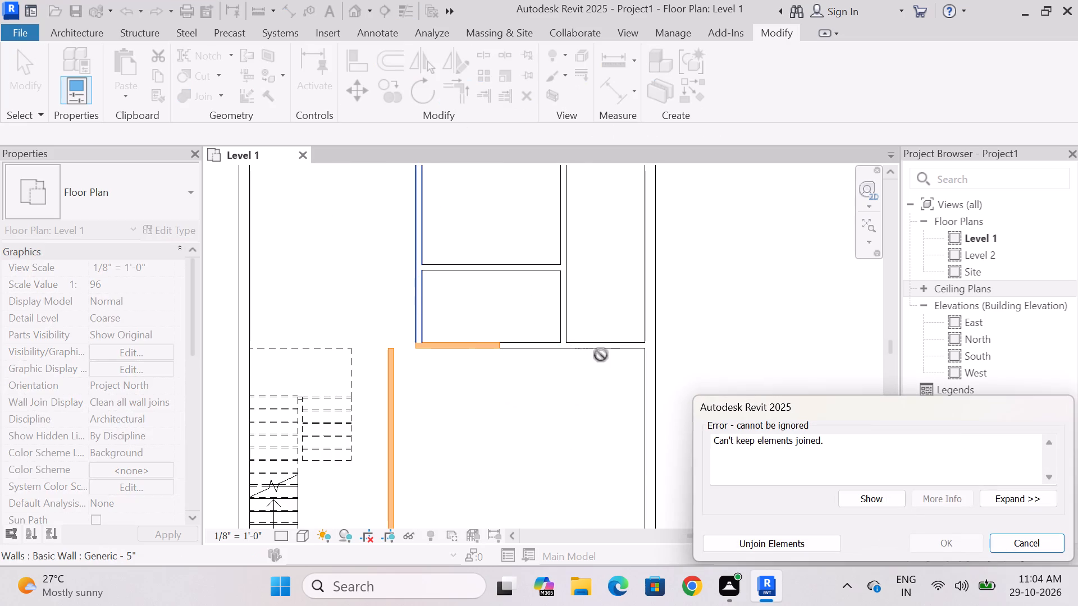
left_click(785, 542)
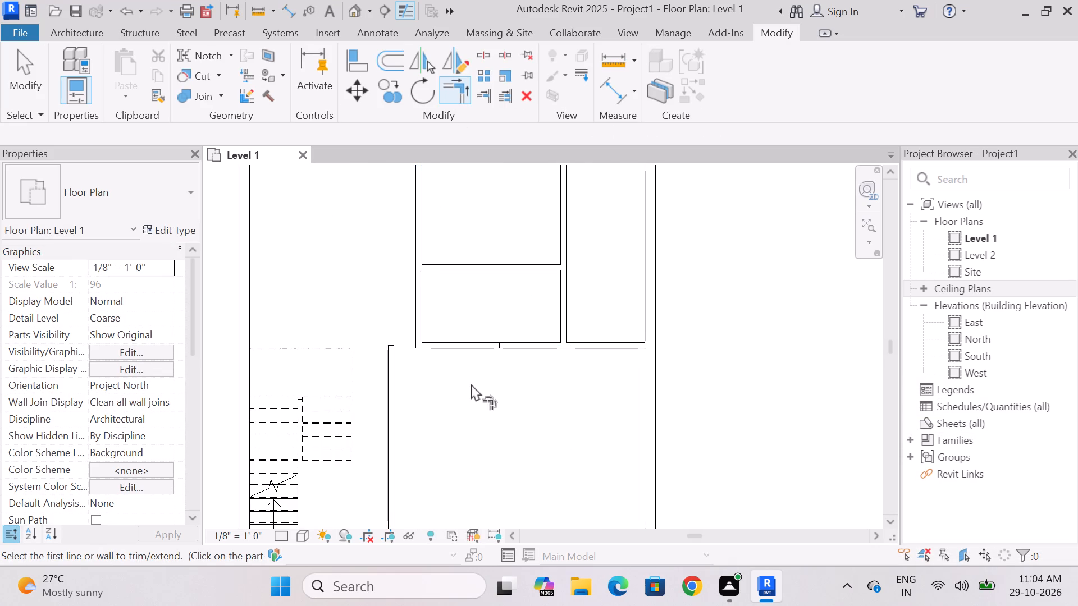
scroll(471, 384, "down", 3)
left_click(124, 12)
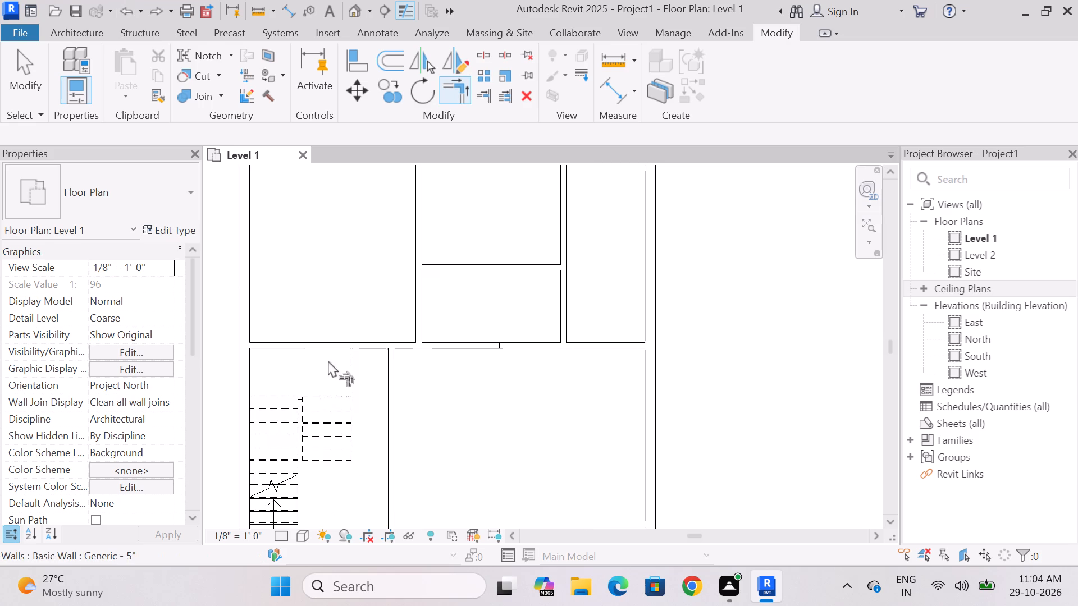
Trim both halves of the split partition to corners with the adjacent vertical partitions, opening the space below the 10' wide room.
left_click(365, 348)
left_click(414, 301)
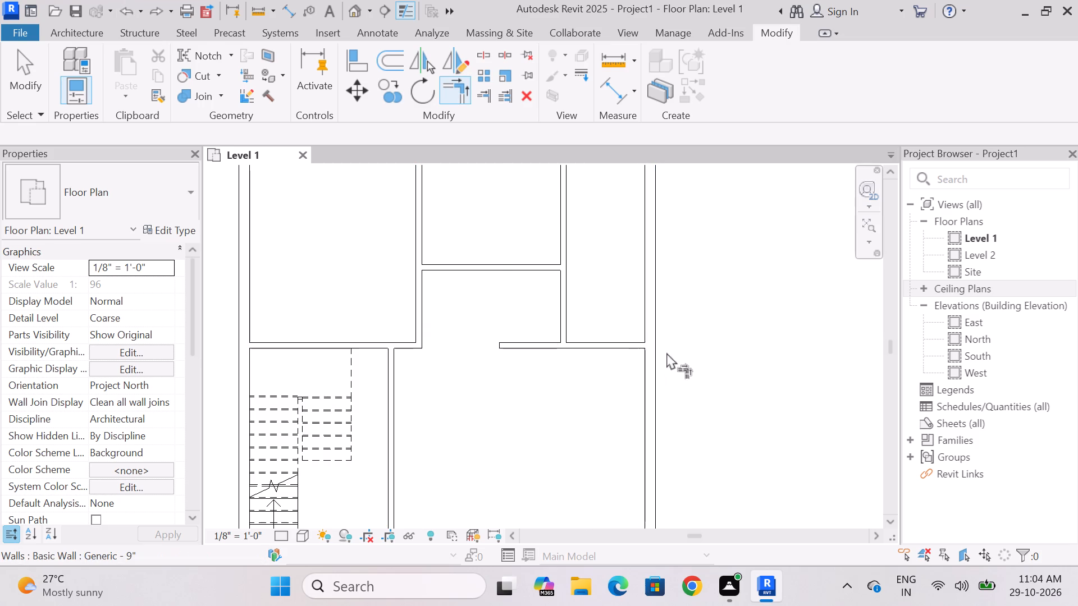
left_click(601, 341)
left_click(565, 299)
scroll(505, 299, "down", 4)
key("Escape")
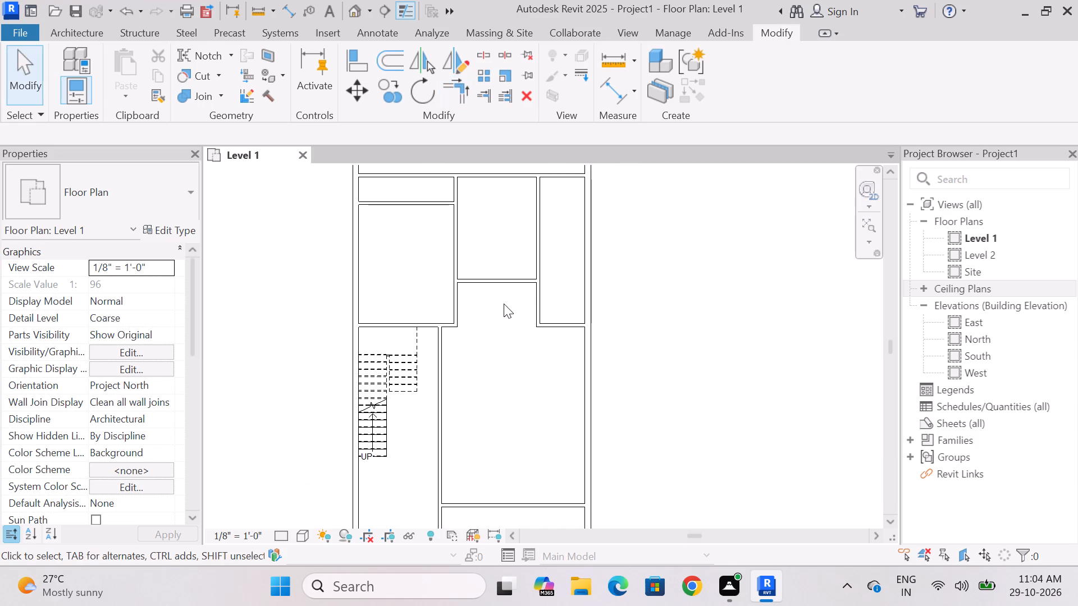
Examine the Level 1 room layout around the newly opened space and the partitions beside it.
scroll(501, 304, "down", 4)
middle_click_drag(504, 353, 479, 351)
scroll(477, 312, "up", 5)
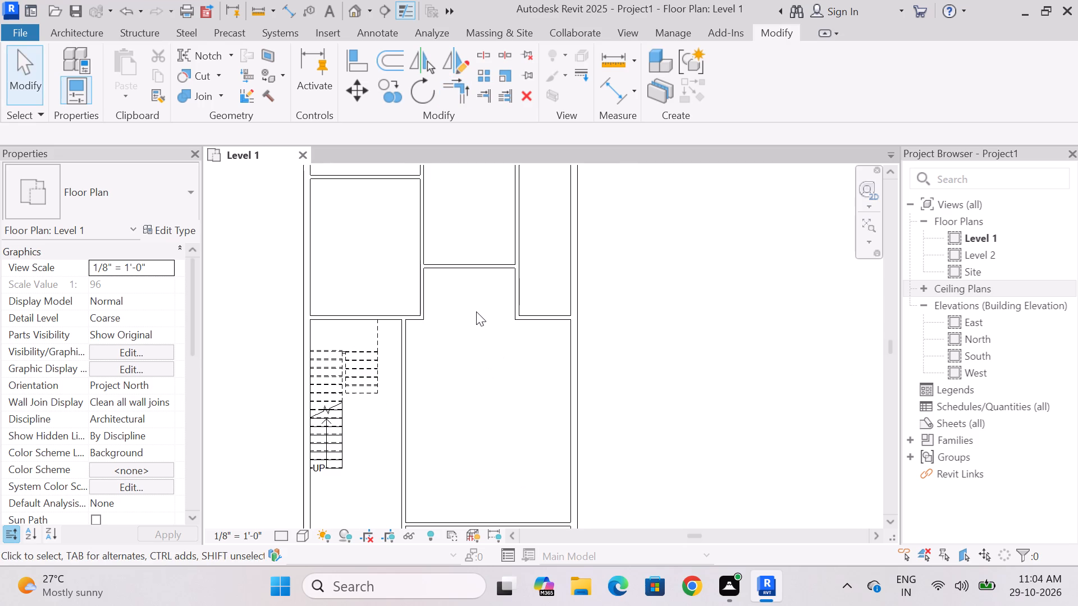
scroll(475, 312, "down", 2)
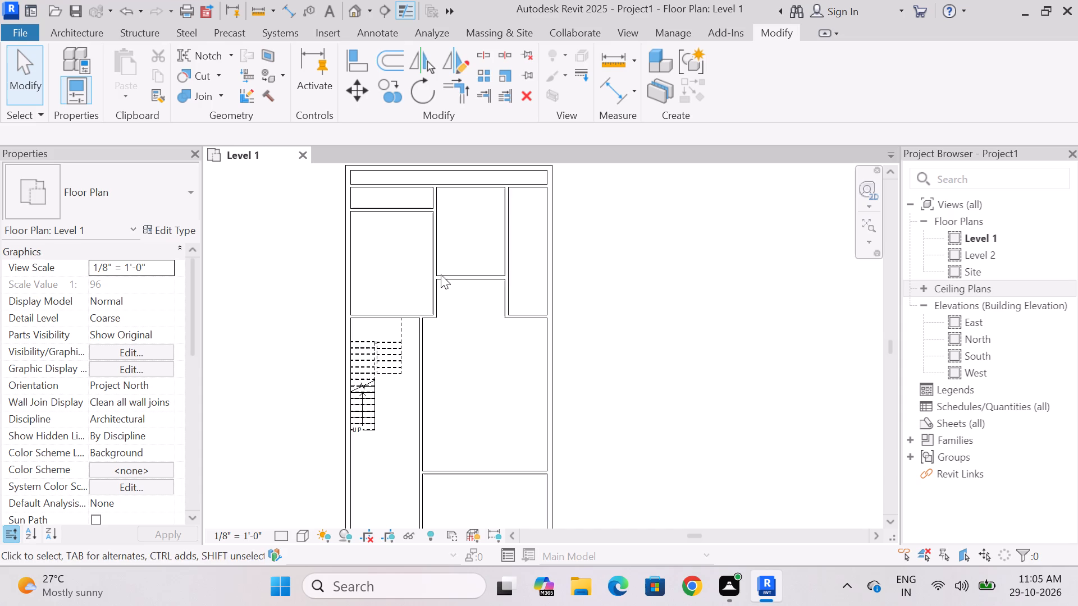
scroll(505, 279, "down", 2)
scroll(518, 223, "up", 5)
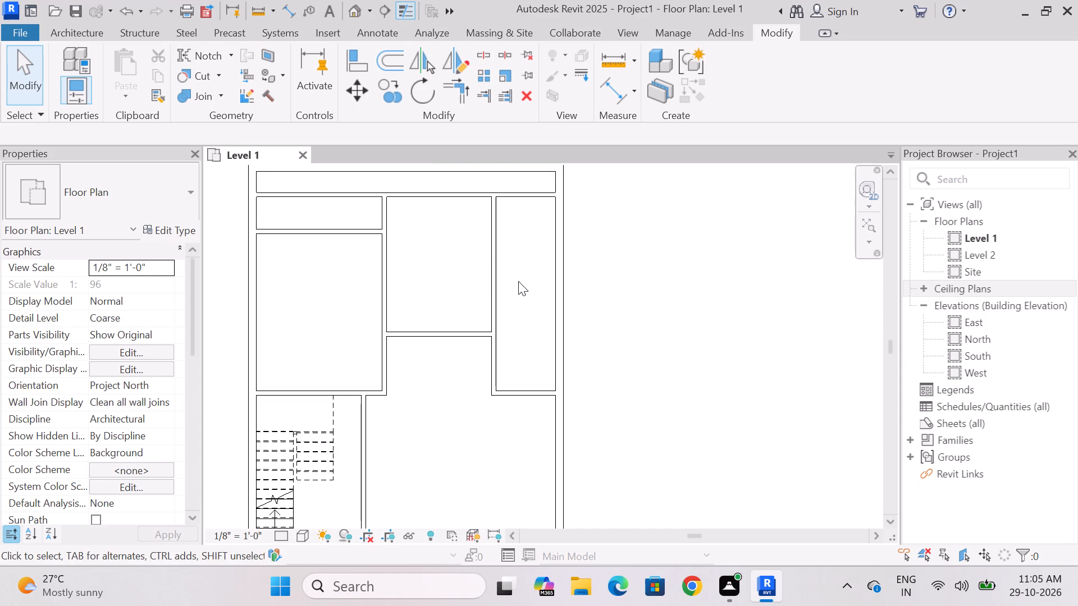
scroll(518, 282, "down", 3)
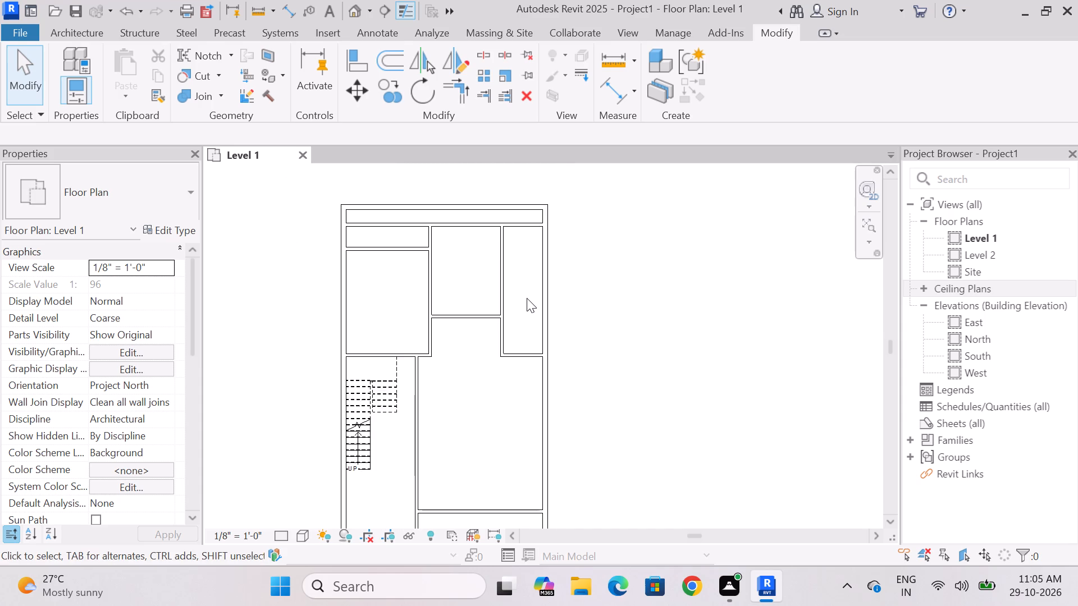
scroll(527, 298, "up", 3)
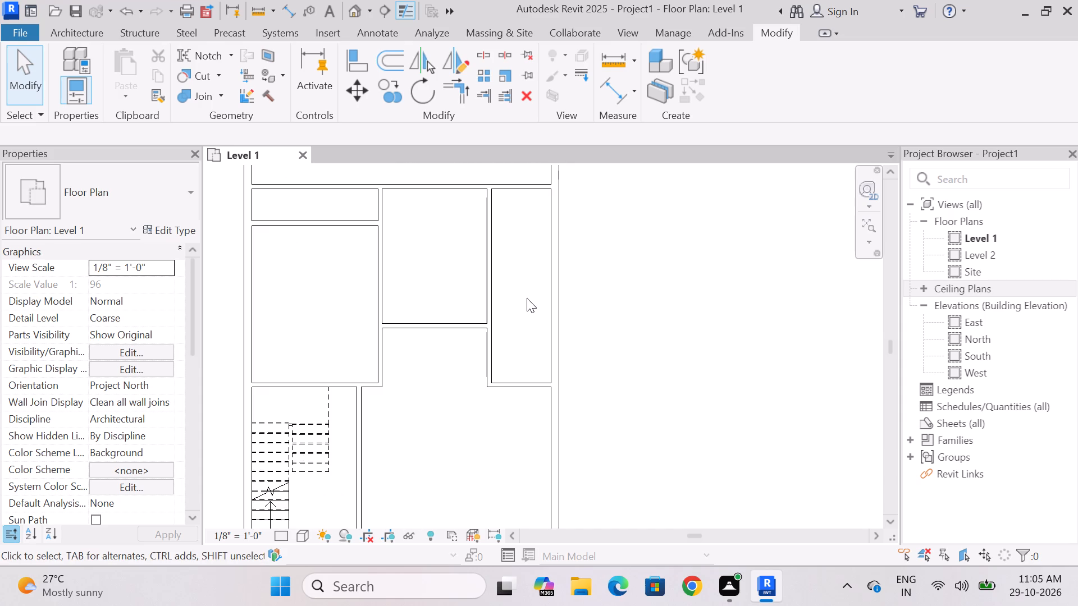
scroll(527, 298, "down", 3)
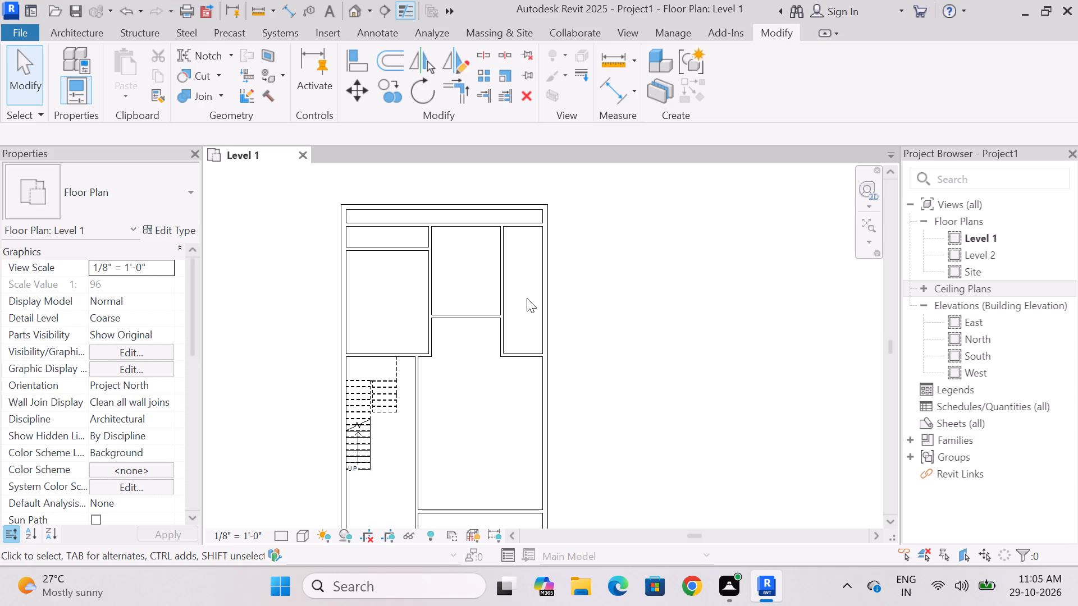
scroll(526, 297, "down", 4)
scroll(516, 335, "up", 3)
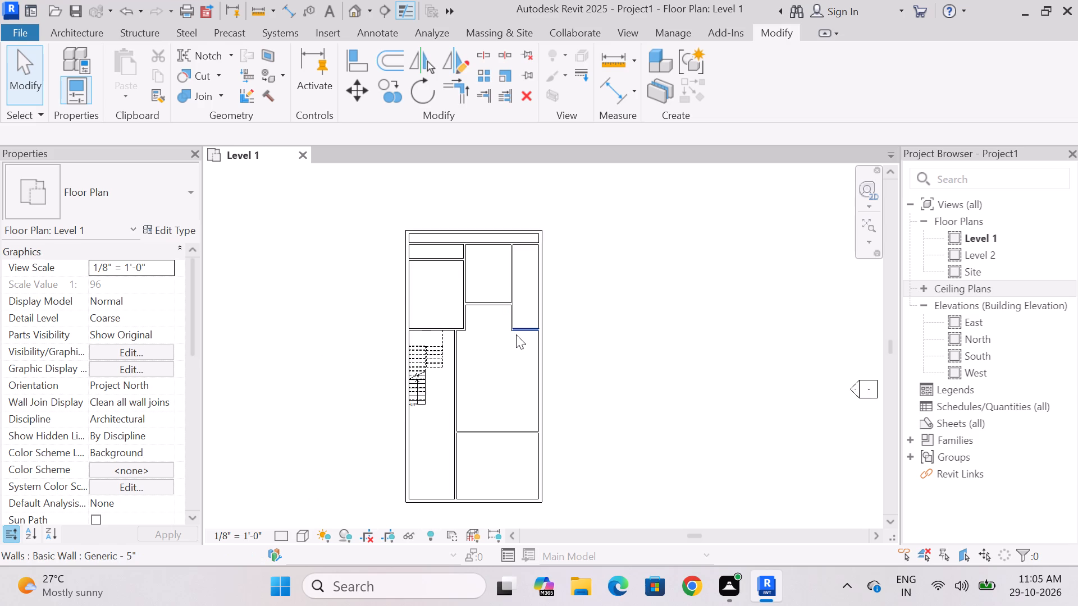
scroll(516, 334, "up", 1)
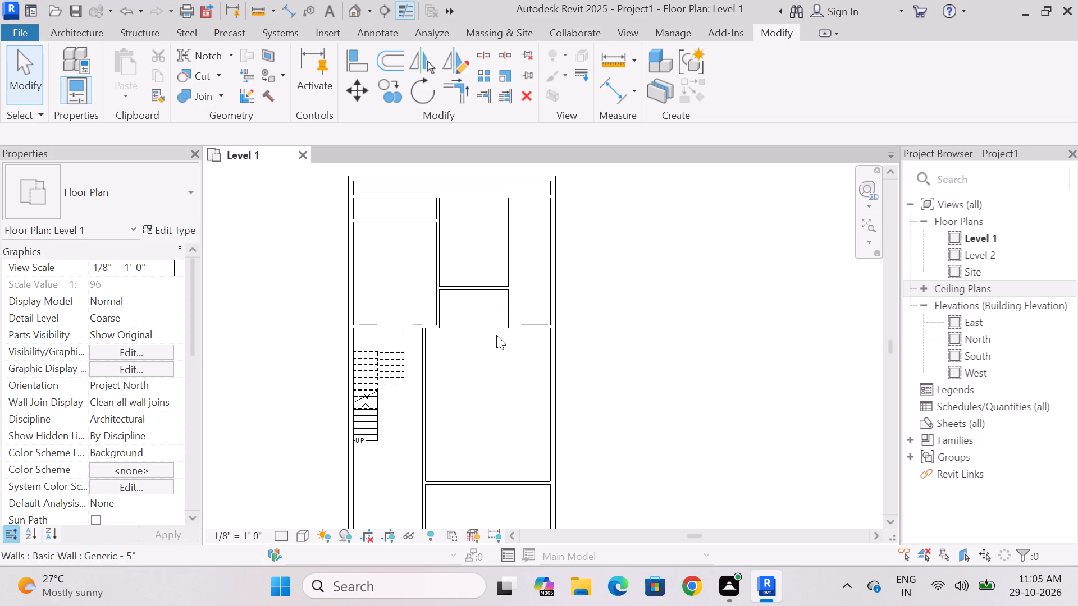
scroll(485, 336, "down", 4)
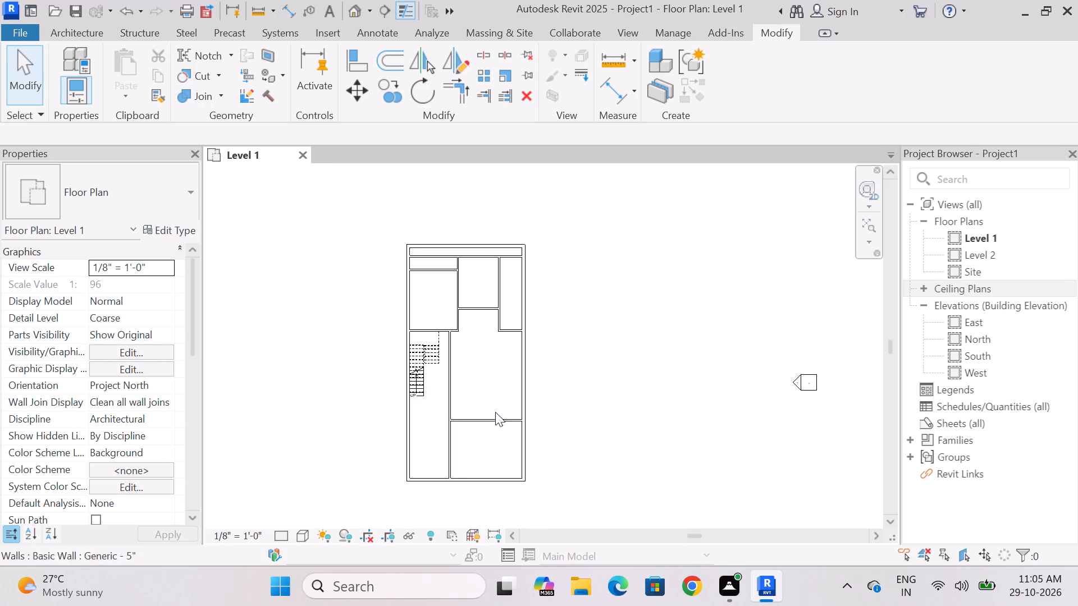
middle_click_drag(494, 411, 483, 389)
scroll(483, 388, "up", 2)
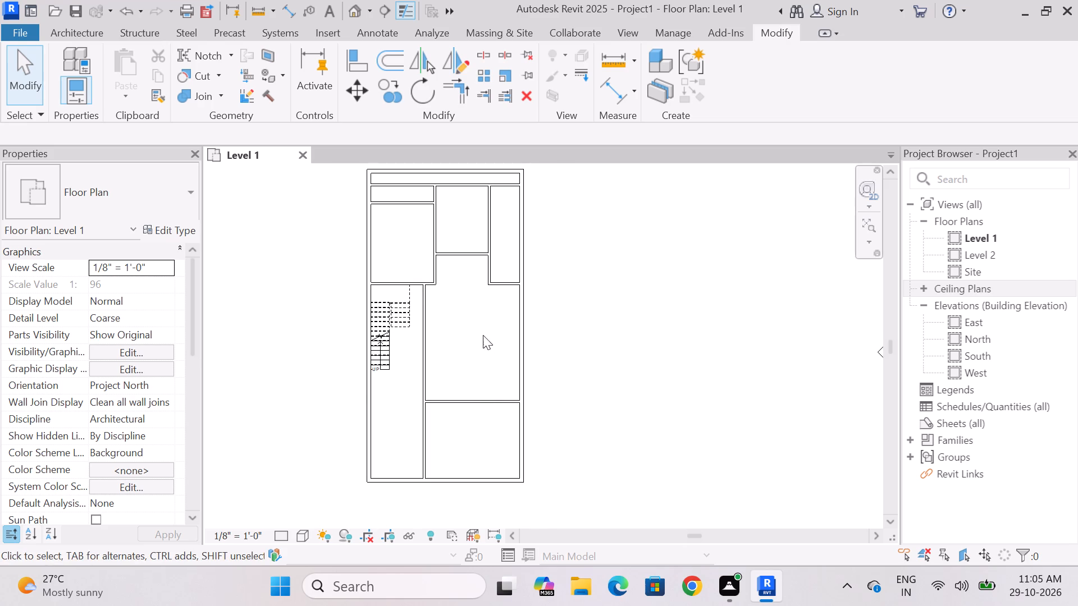
scroll(494, 206, "up", 5)
scroll(451, 296, "down", 2)
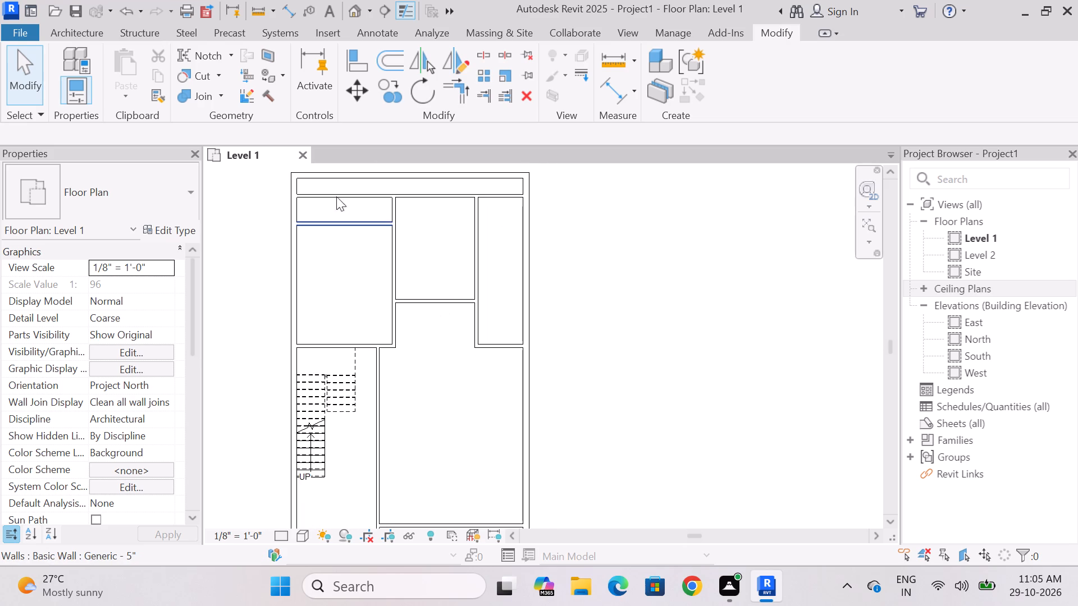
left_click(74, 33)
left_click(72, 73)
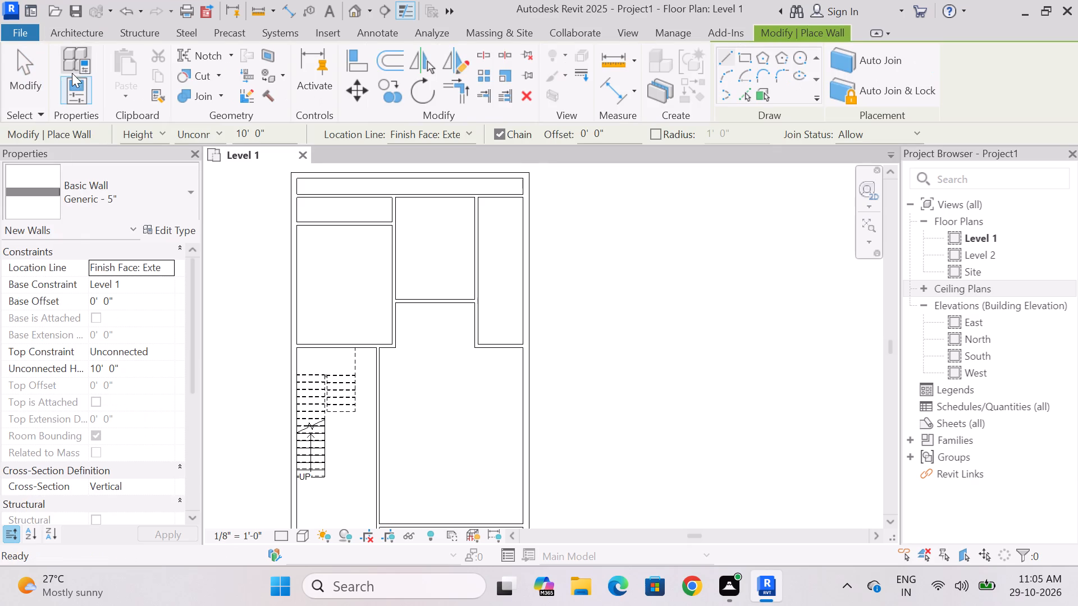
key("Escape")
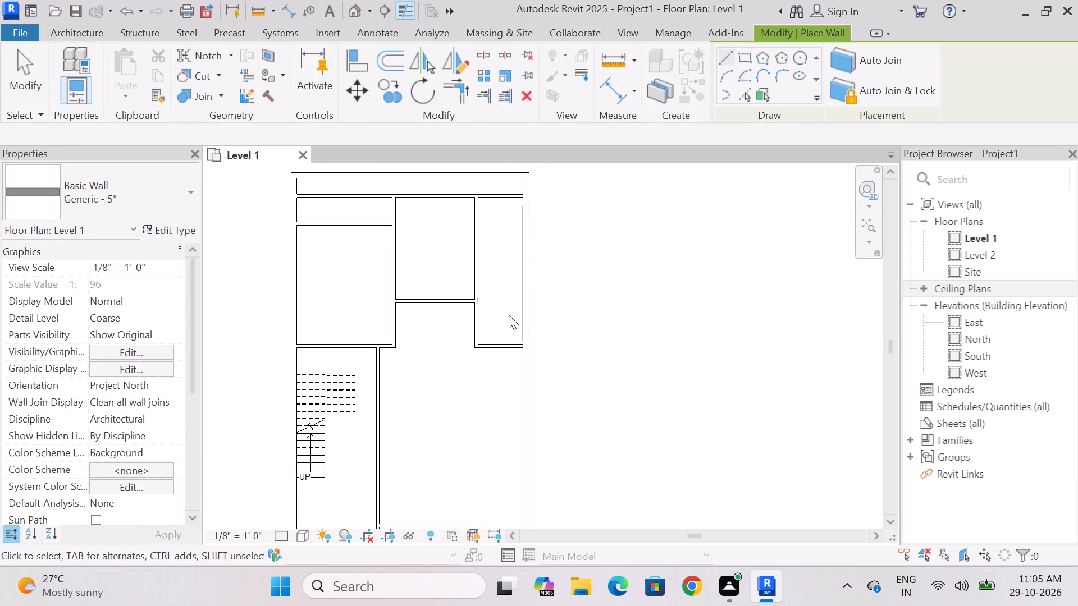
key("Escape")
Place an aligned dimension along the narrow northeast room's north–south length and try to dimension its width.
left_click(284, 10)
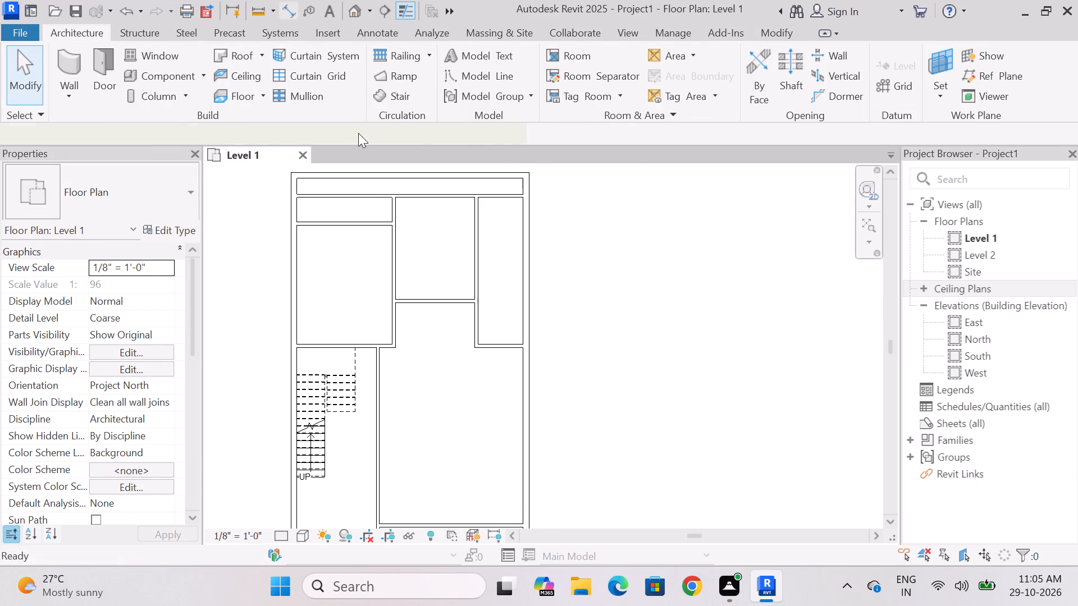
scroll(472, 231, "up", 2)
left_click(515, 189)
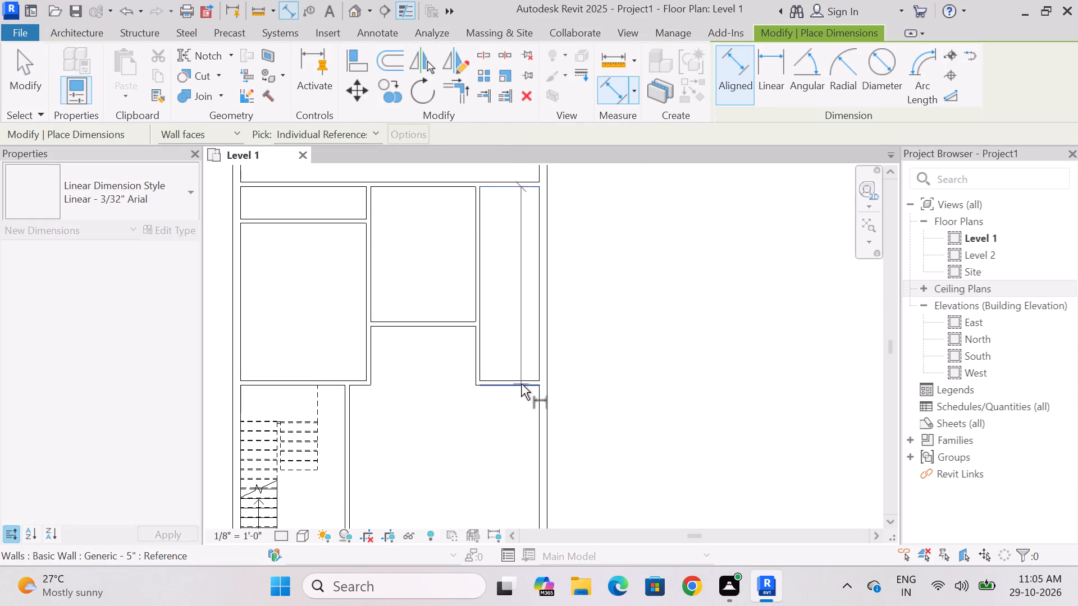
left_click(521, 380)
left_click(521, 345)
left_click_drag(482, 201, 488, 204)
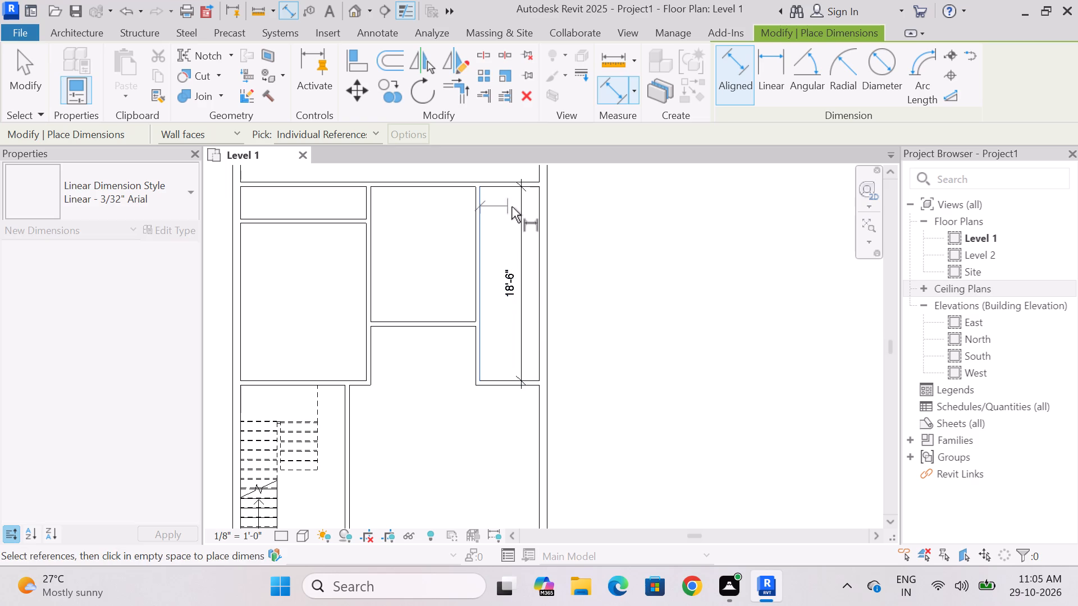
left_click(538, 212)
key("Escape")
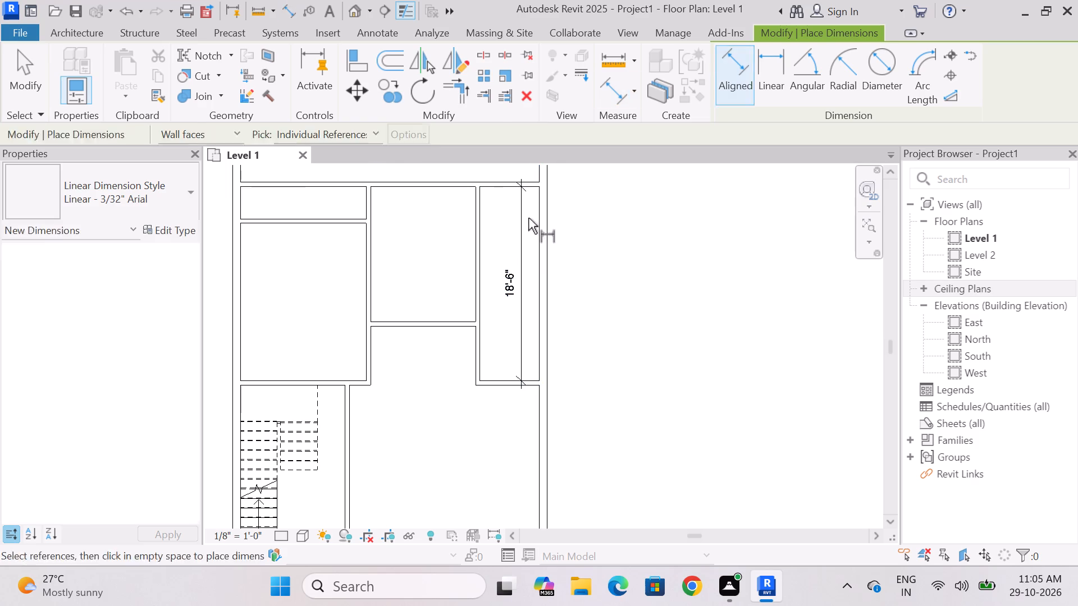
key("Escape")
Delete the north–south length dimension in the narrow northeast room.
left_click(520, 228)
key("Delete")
Examine the narrow northeast room and the overall Level 1 partition layout.
scroll(505, 260, "down", 4)
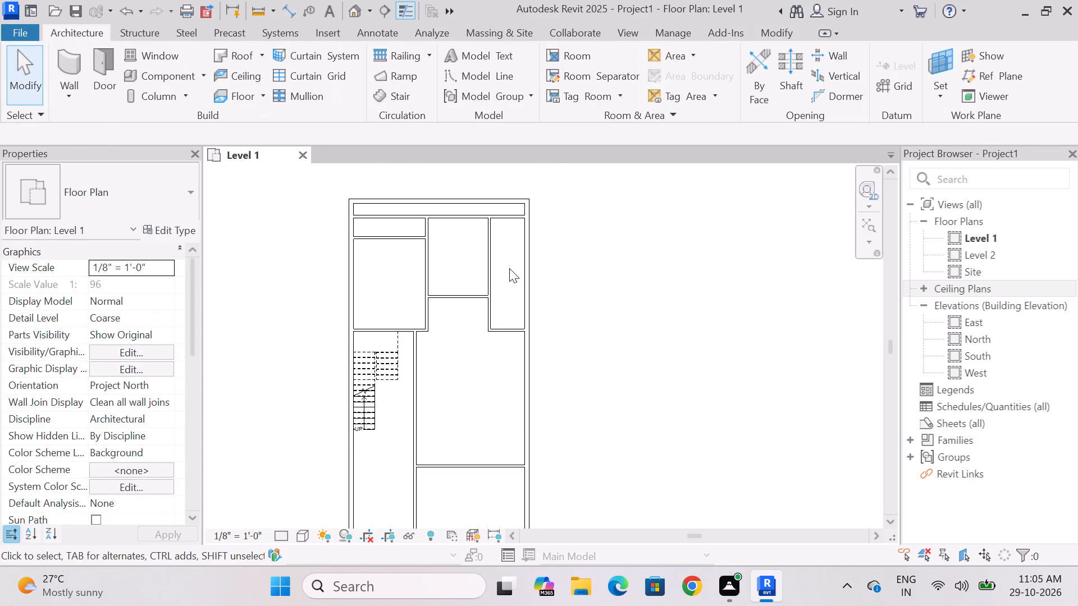
scroll(509, 268, "up", 3)
scroll(508, 279, "down", 4)
scroll(507, 235, "up", 5)
scroll(500, 264, "down", 4)
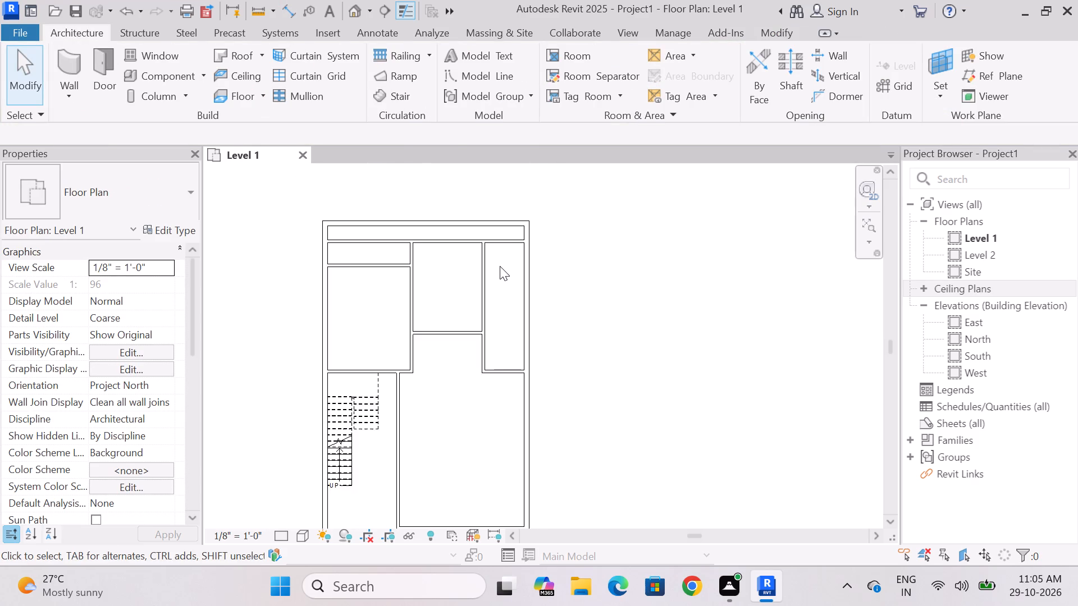
scroll(494, 297, "up", 3)
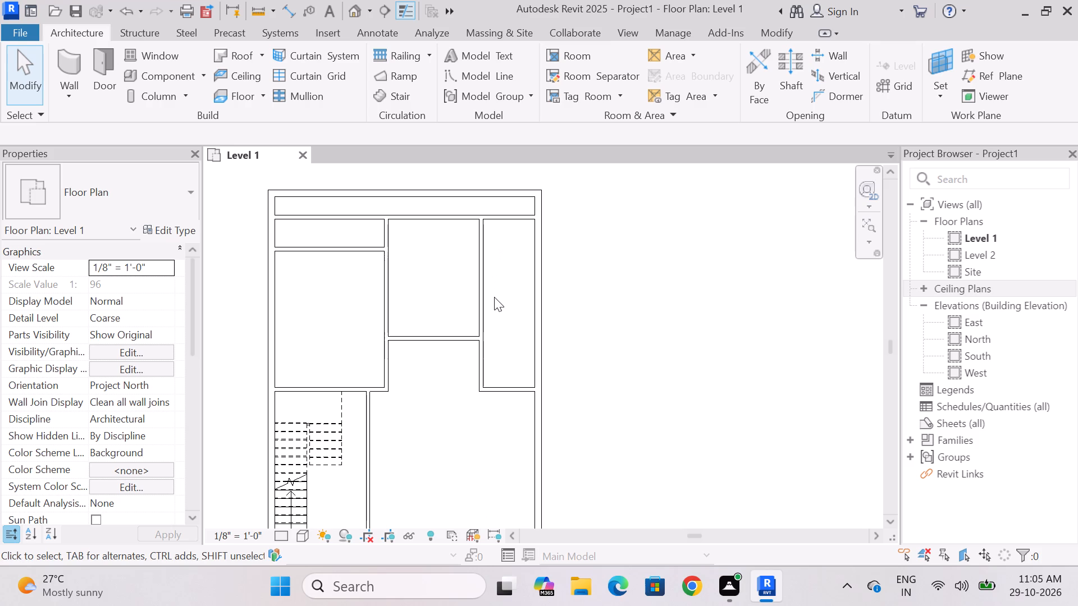
scroll(494, 297, "down", 3)
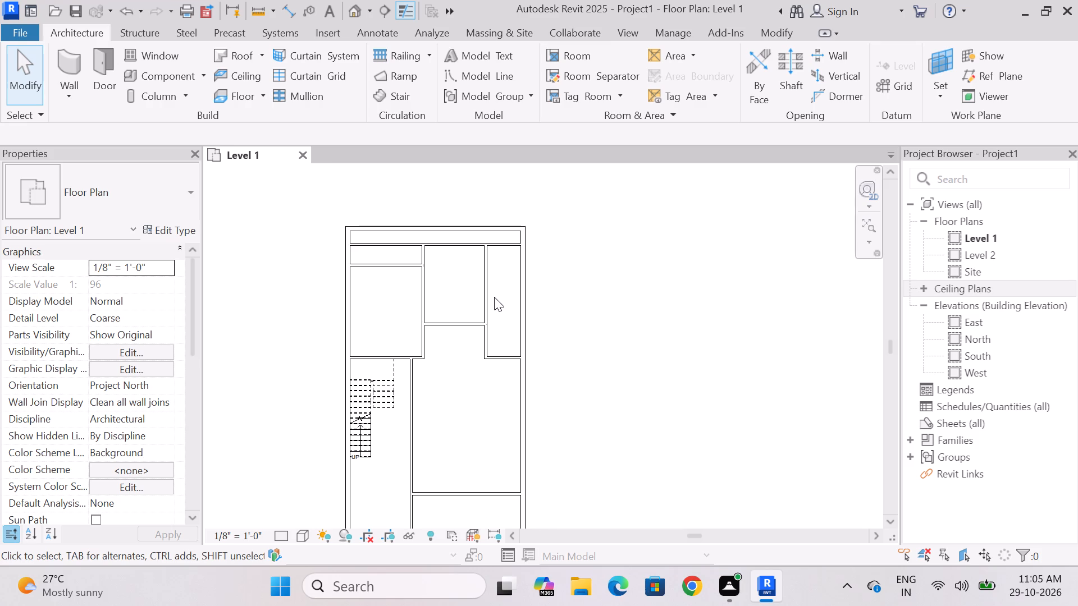
scroll(497, 292, "down", 3)
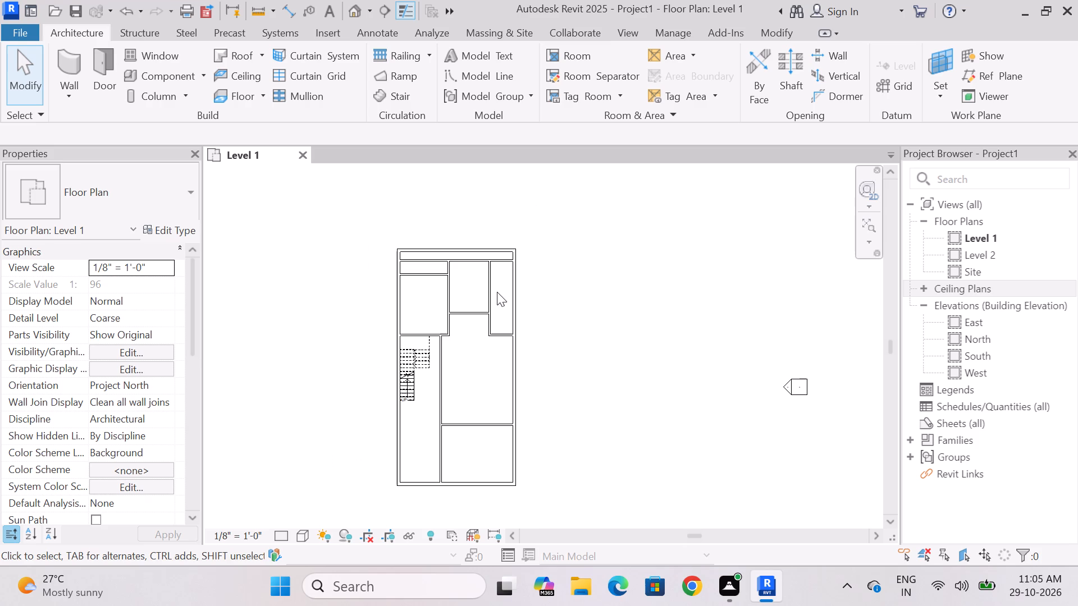
middle_click_drag(486, 371, 480, 361)
scroll(480, 366, "up", 2)
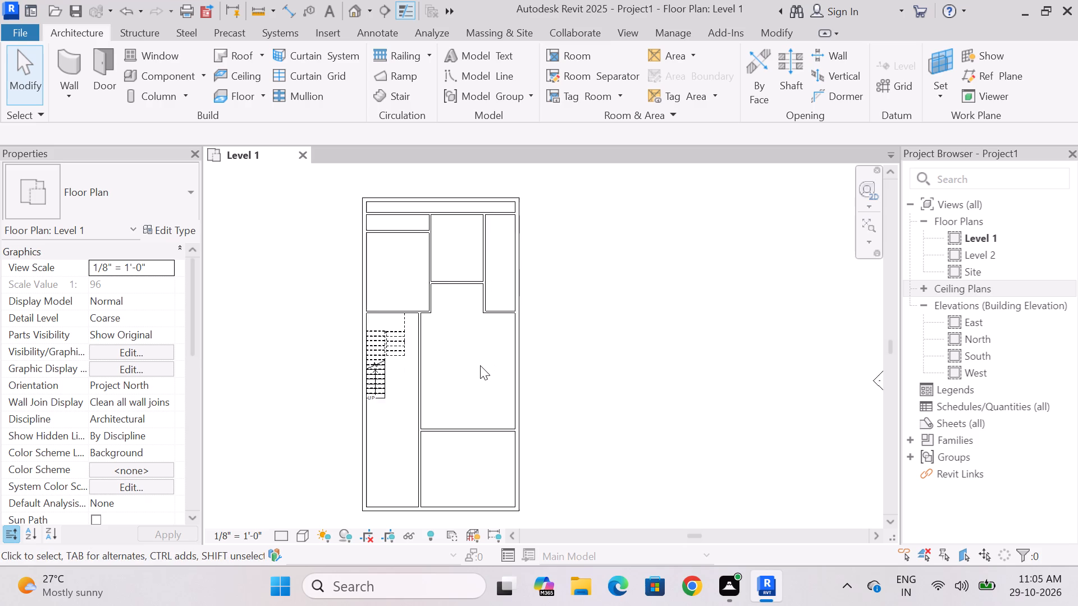
Move the U-shaped stair away from its place along the west wall to a spot outside the building plan.
scroll(480, 365, "up", 2)
scroll(479, 370, "down", 3)
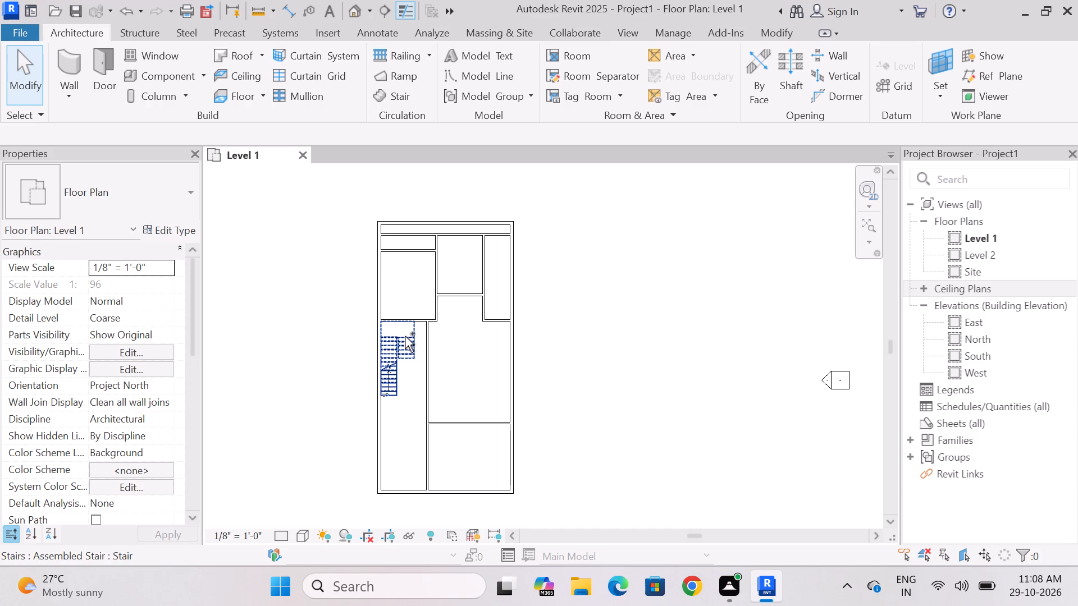
left_click(398, 336, "ctrl")
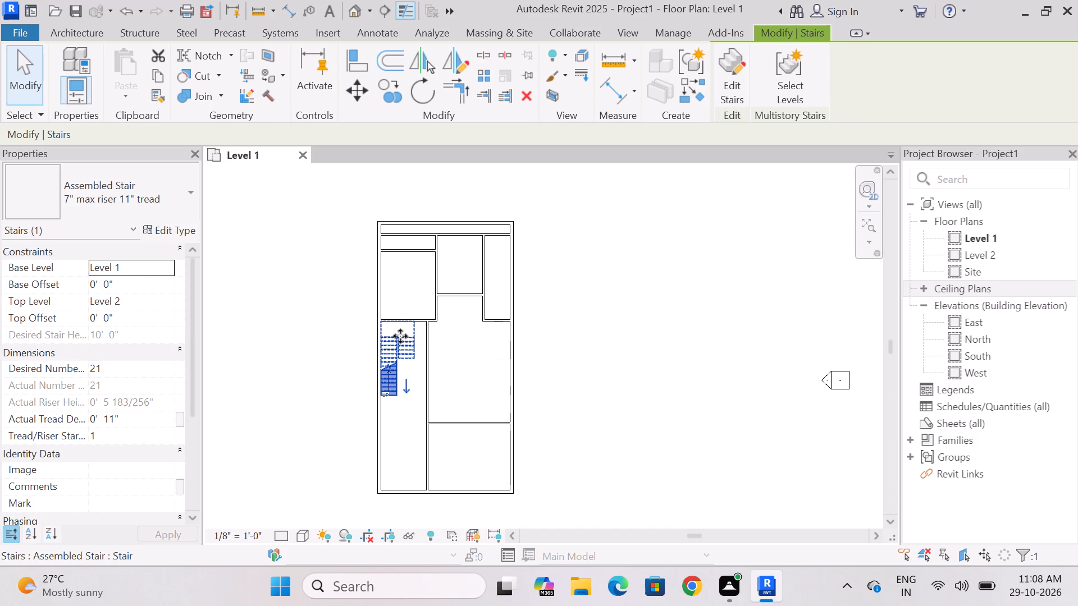
left_click_drag(400, 336, 1077, 605)
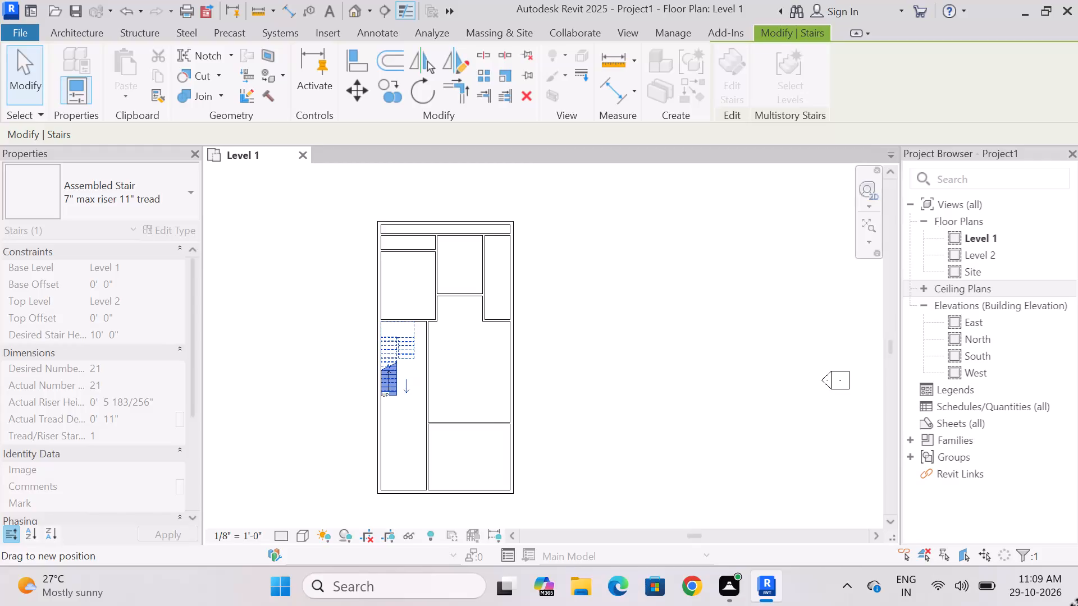
left_click_drag(1077, 605, 1077, 605)
left_click_drag(1077, 605, 703, 39)
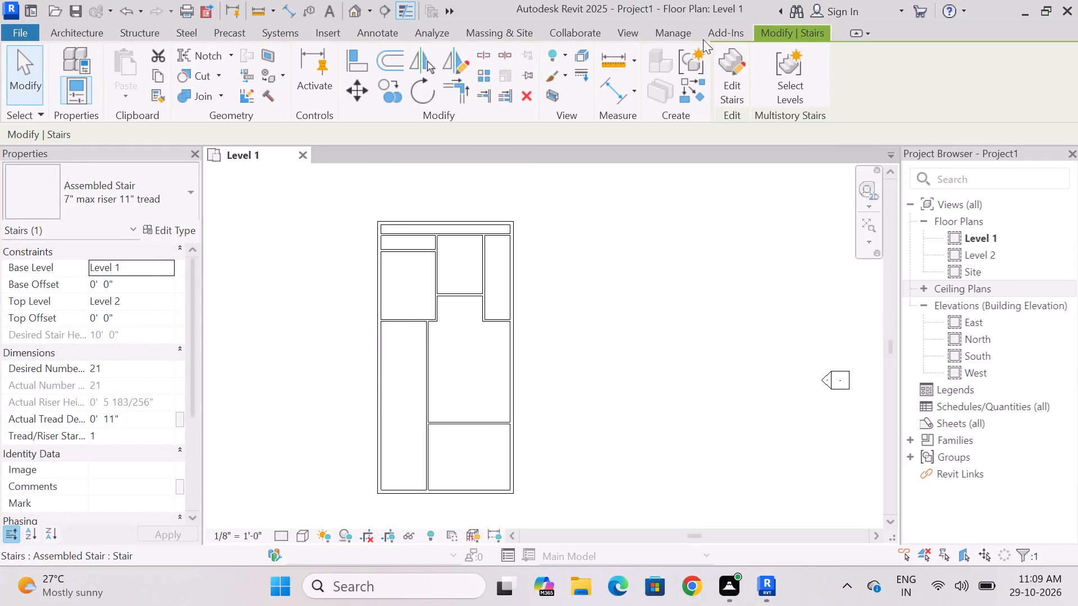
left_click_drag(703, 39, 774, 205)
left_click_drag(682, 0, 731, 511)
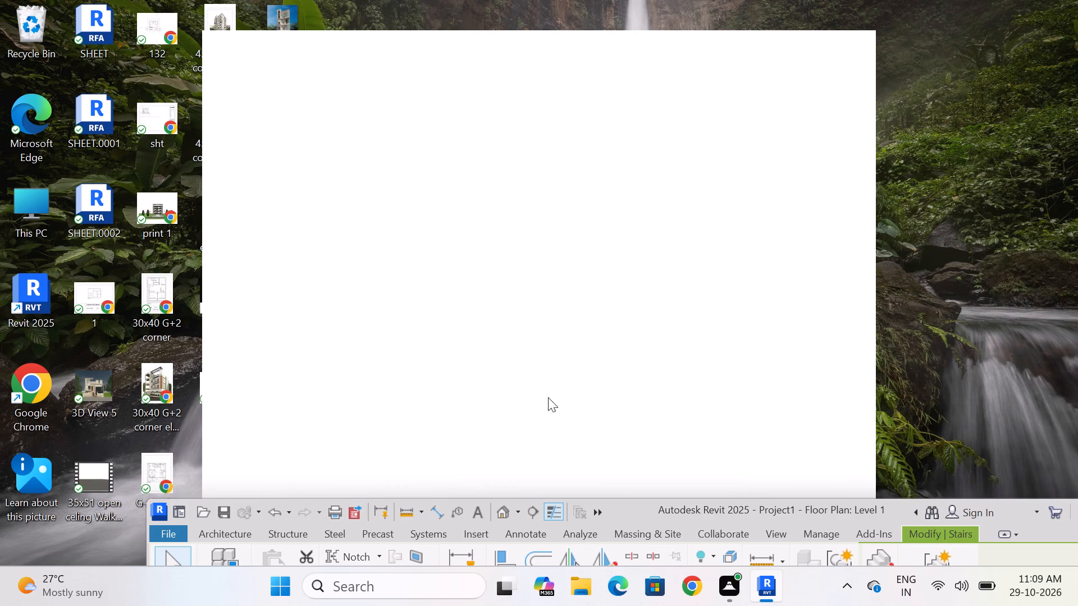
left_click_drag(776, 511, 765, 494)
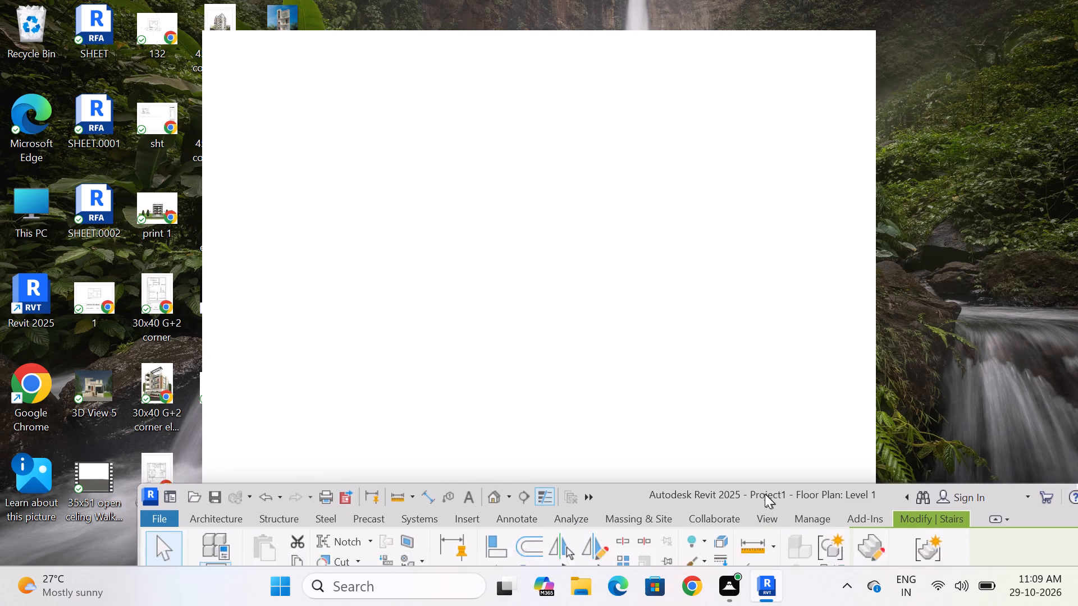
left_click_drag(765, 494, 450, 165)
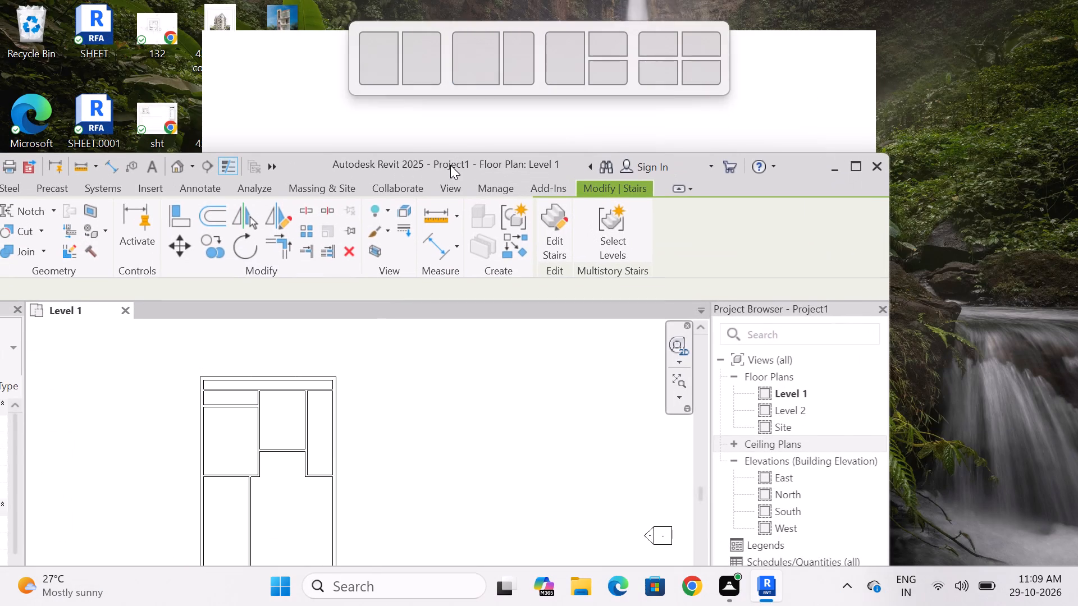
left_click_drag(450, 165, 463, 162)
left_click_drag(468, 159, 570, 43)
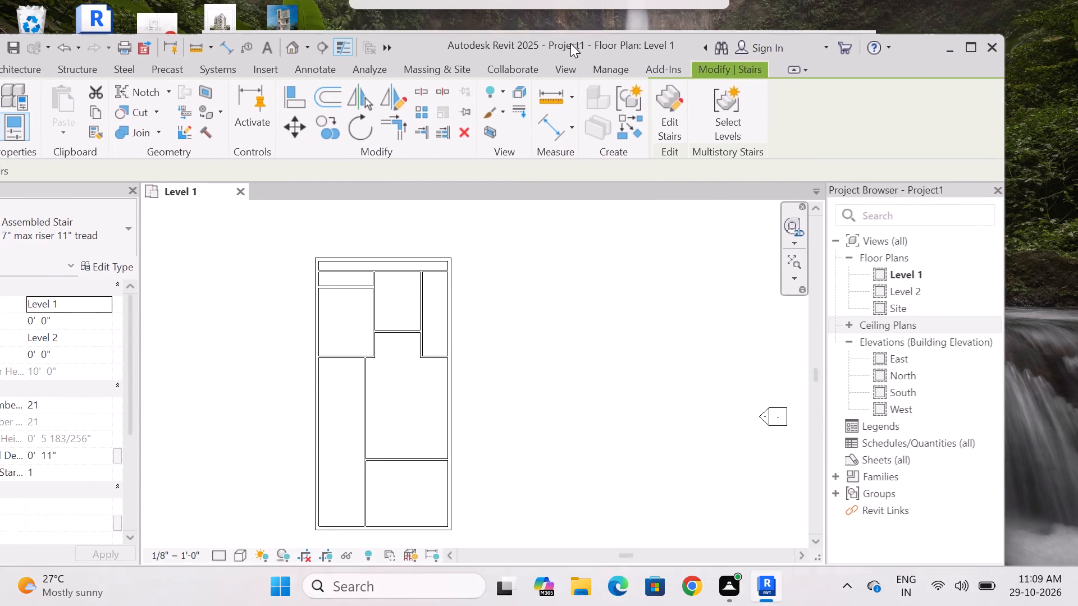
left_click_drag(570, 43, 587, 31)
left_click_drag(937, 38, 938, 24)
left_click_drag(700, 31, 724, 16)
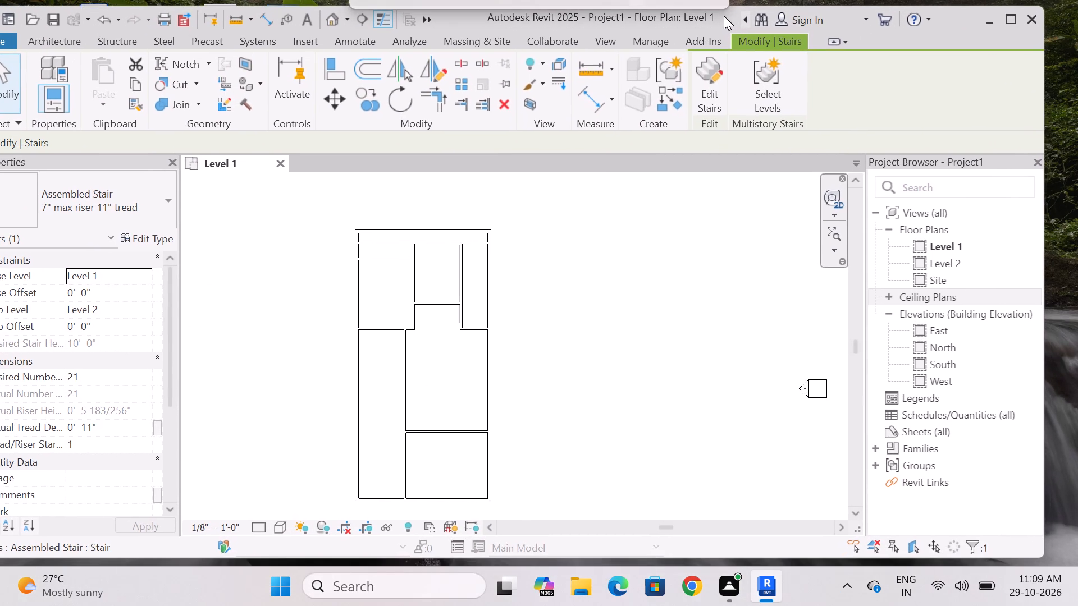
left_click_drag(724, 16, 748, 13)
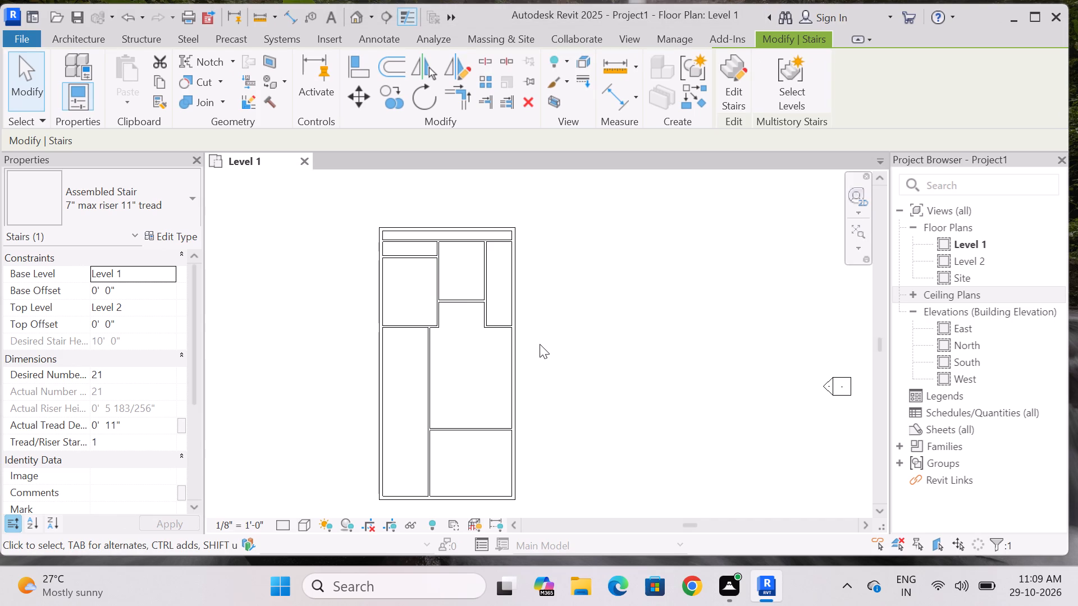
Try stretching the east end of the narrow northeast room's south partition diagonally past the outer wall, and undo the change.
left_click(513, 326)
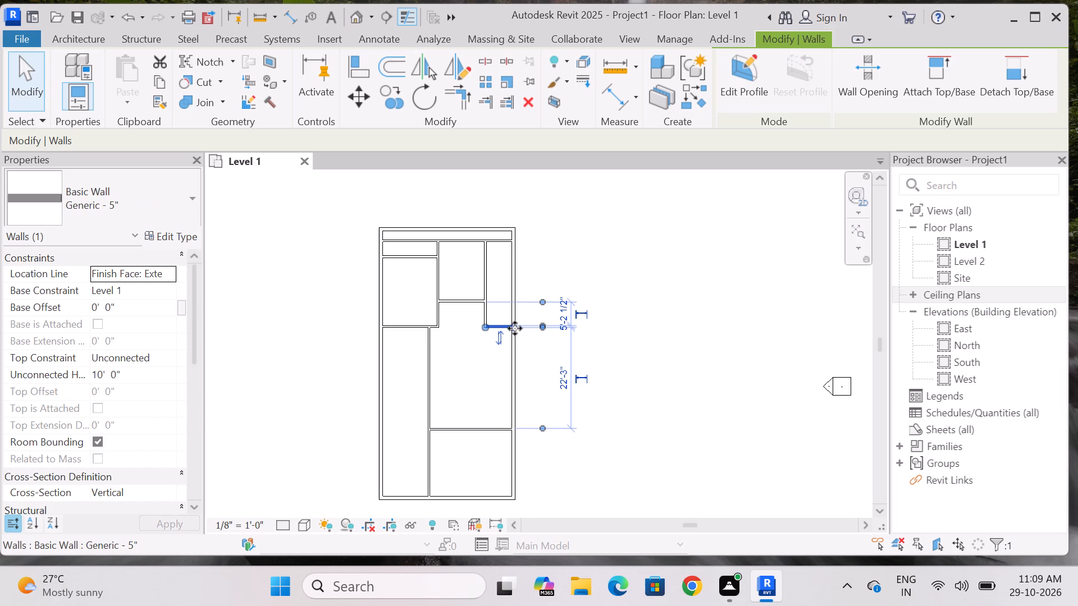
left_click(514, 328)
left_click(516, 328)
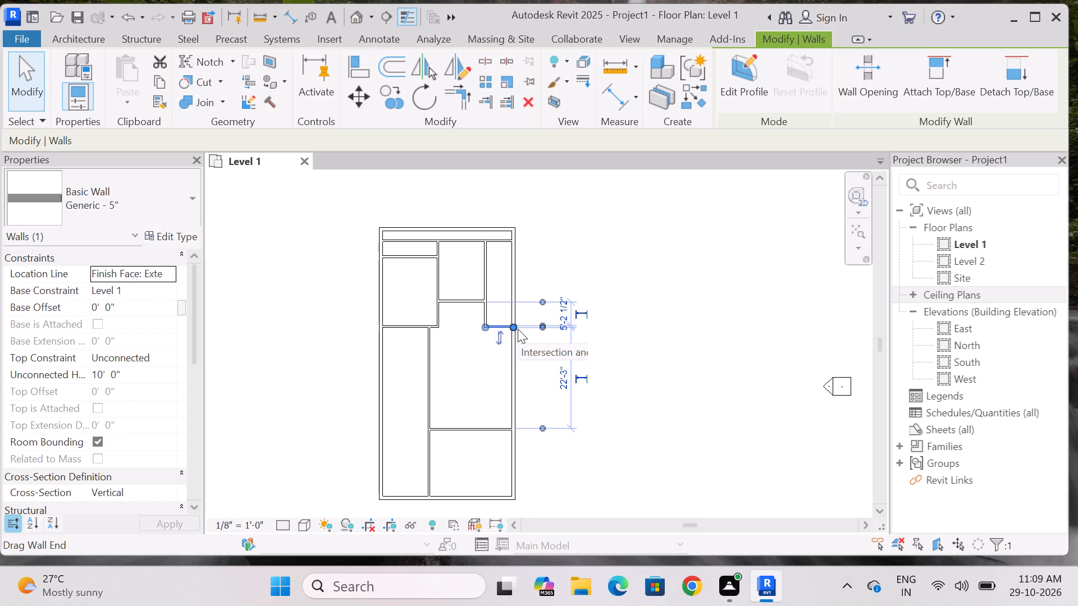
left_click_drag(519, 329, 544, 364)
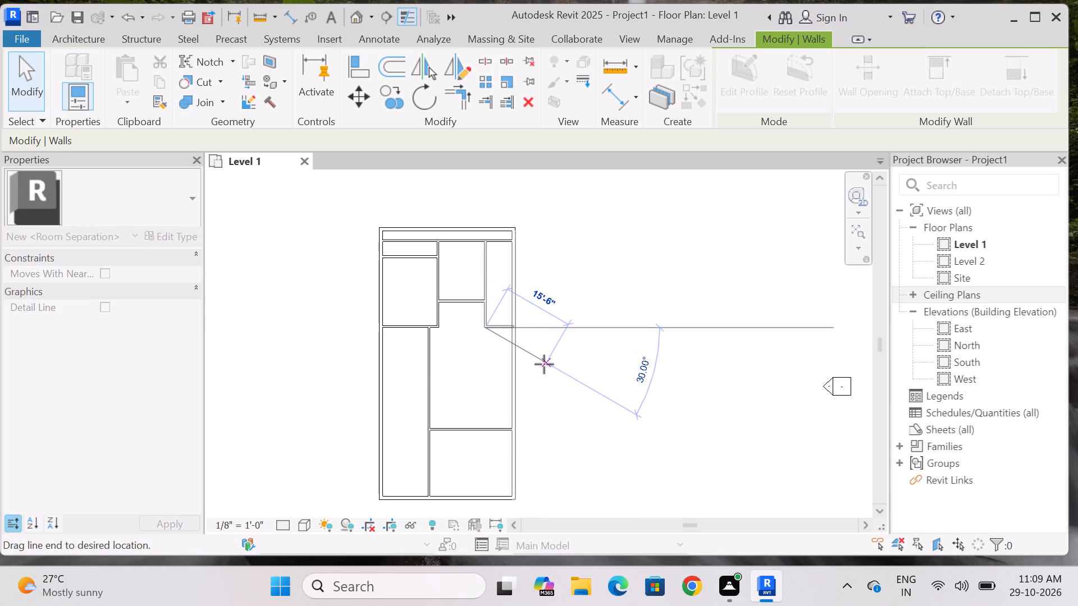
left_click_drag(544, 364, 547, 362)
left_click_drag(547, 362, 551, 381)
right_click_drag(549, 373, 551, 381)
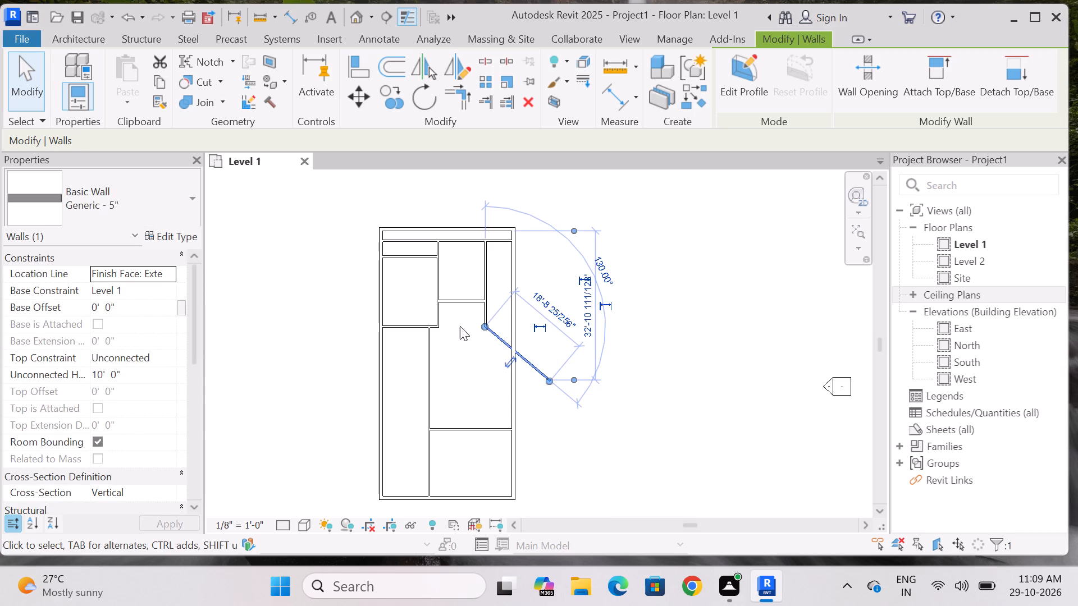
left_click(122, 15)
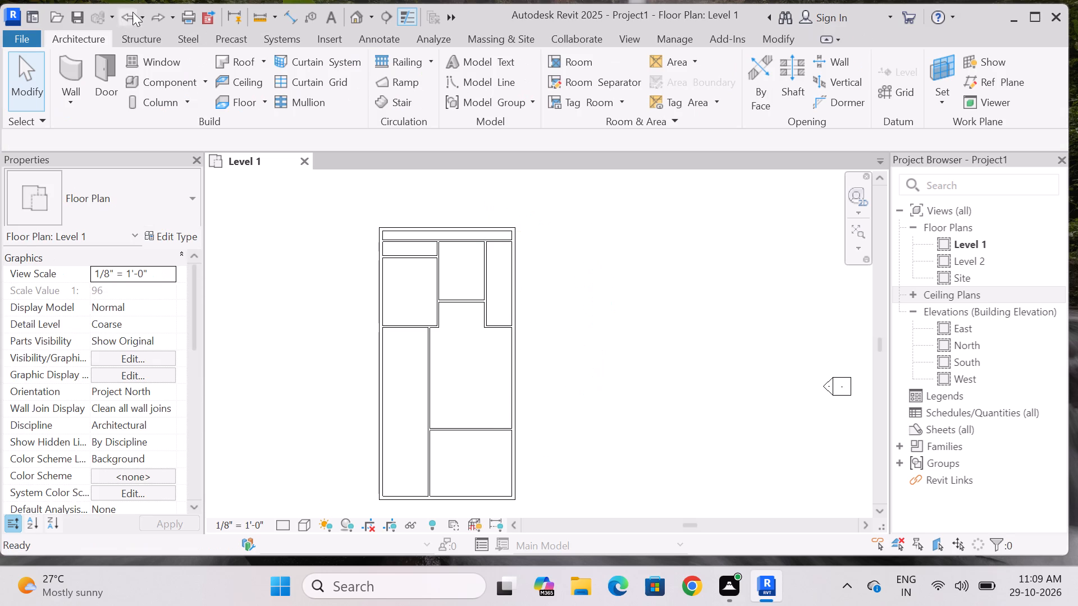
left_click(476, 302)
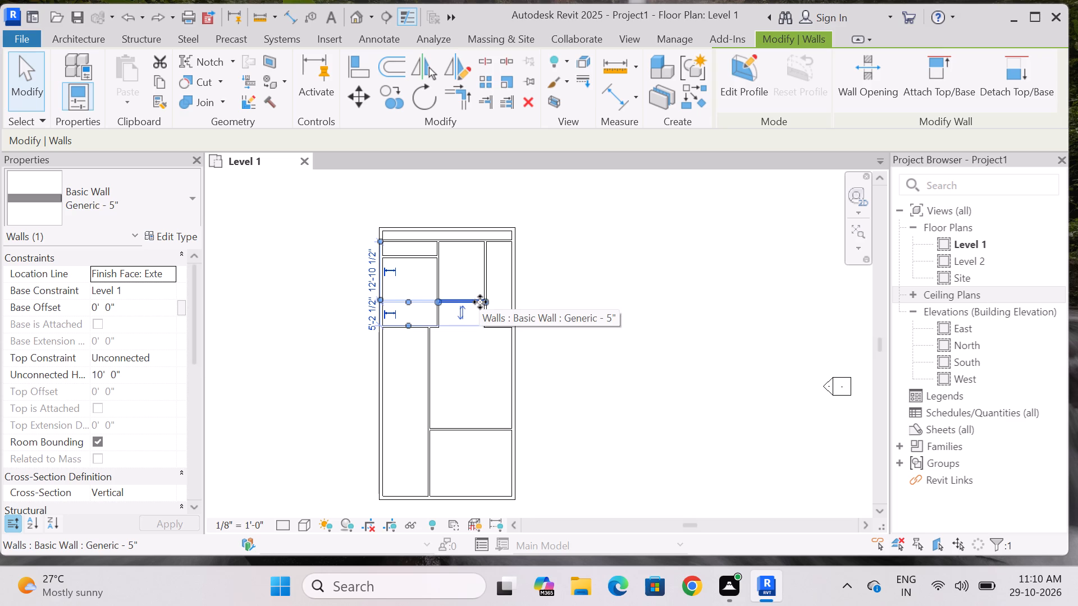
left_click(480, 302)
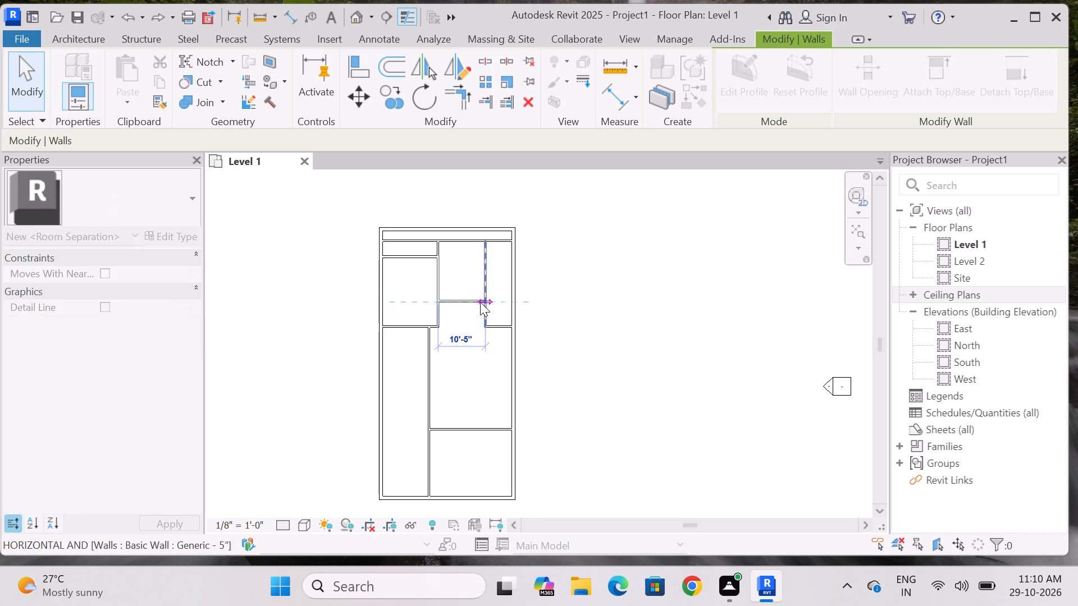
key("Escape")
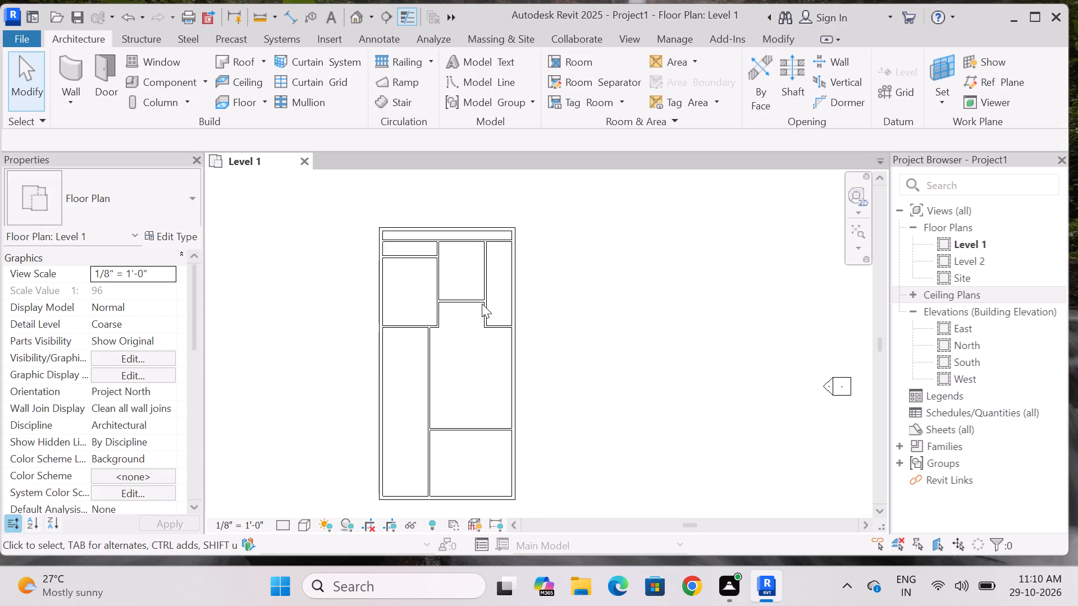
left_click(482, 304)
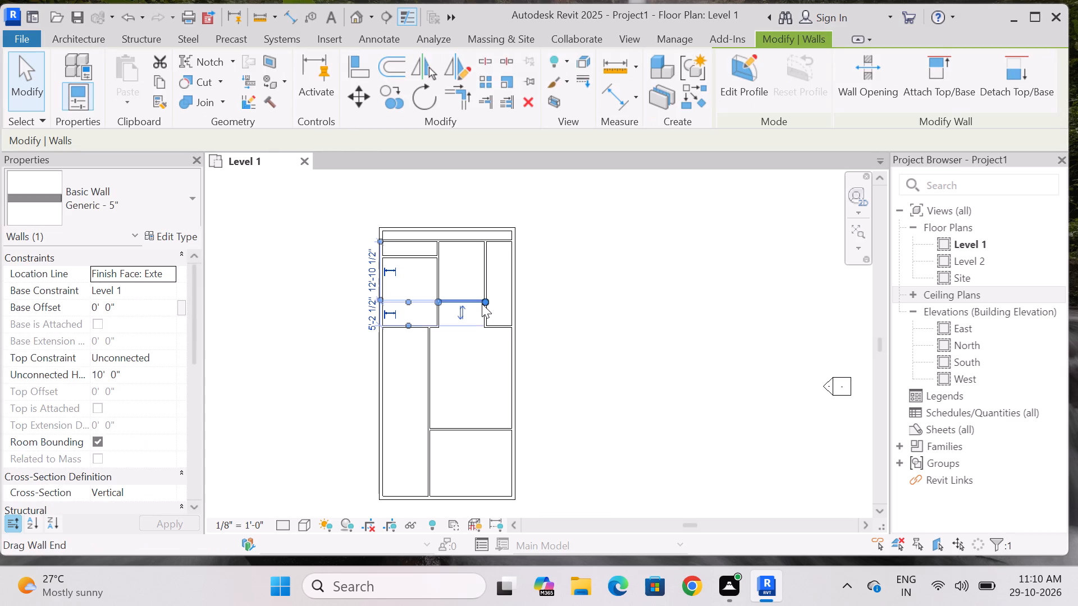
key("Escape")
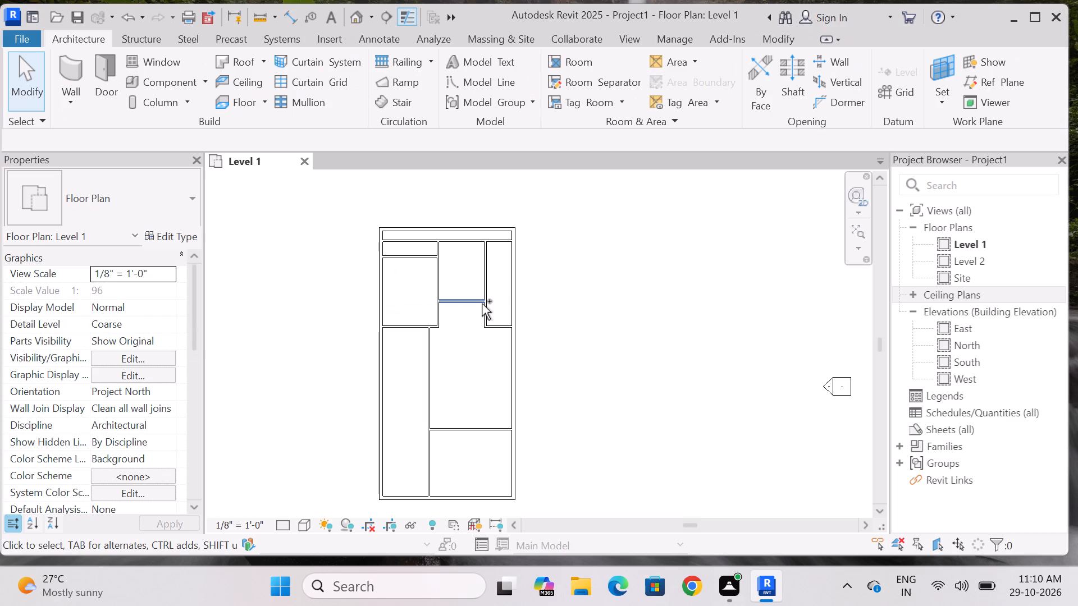
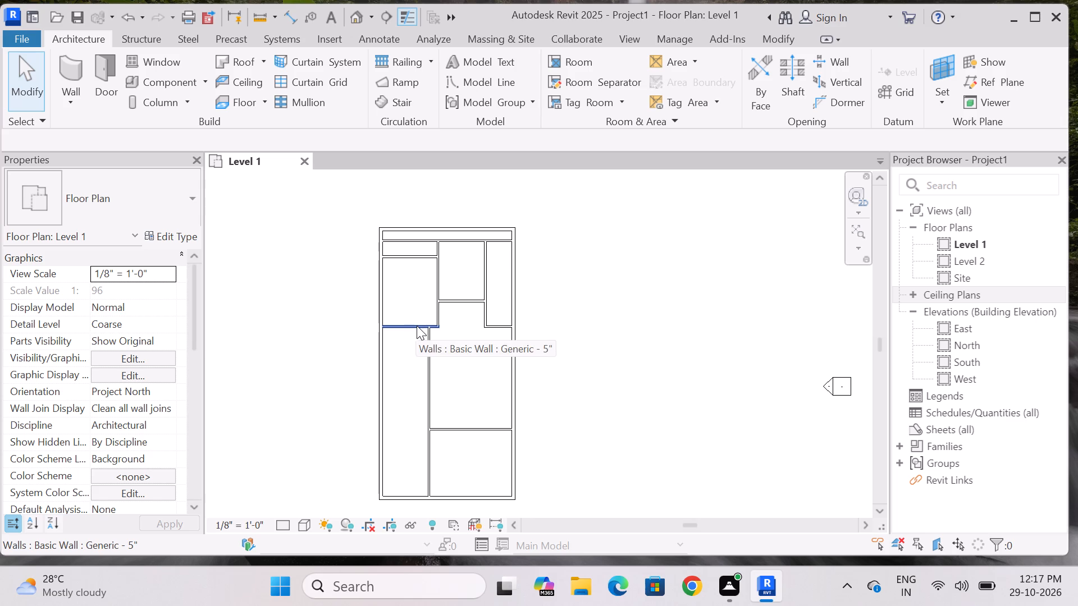
Move the narrow northeast room's south partition north, roughly level with the adjoining room's south partition, making the room about 12'-9 1/2" long.
scroll(523, 291, "up", 7)
scroll(494, 325, "down", 5)
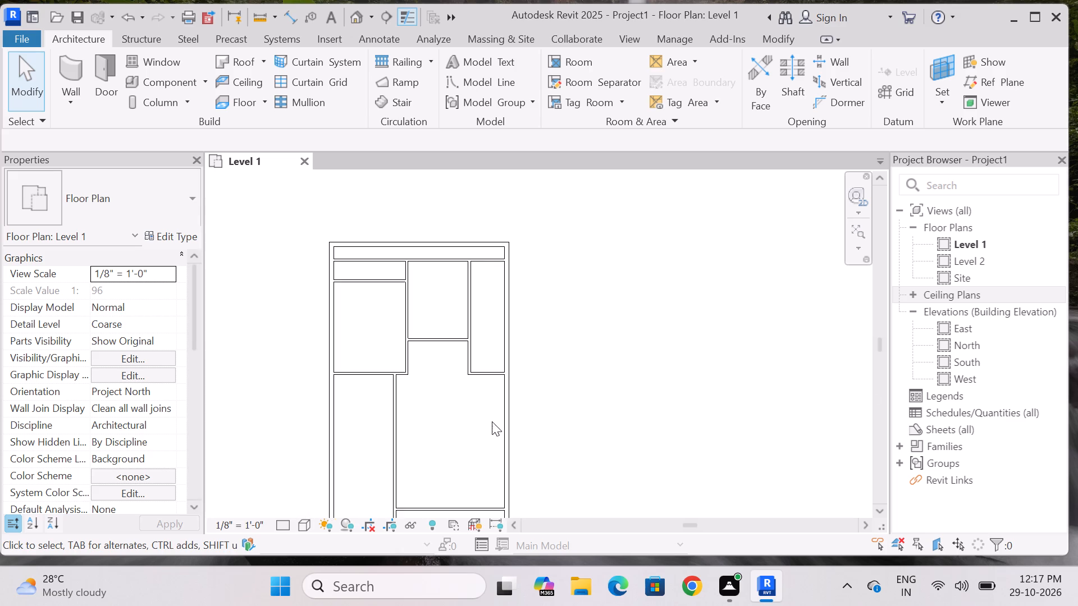
scroll(484, 341, "up", 7)
left_click(478, 489)
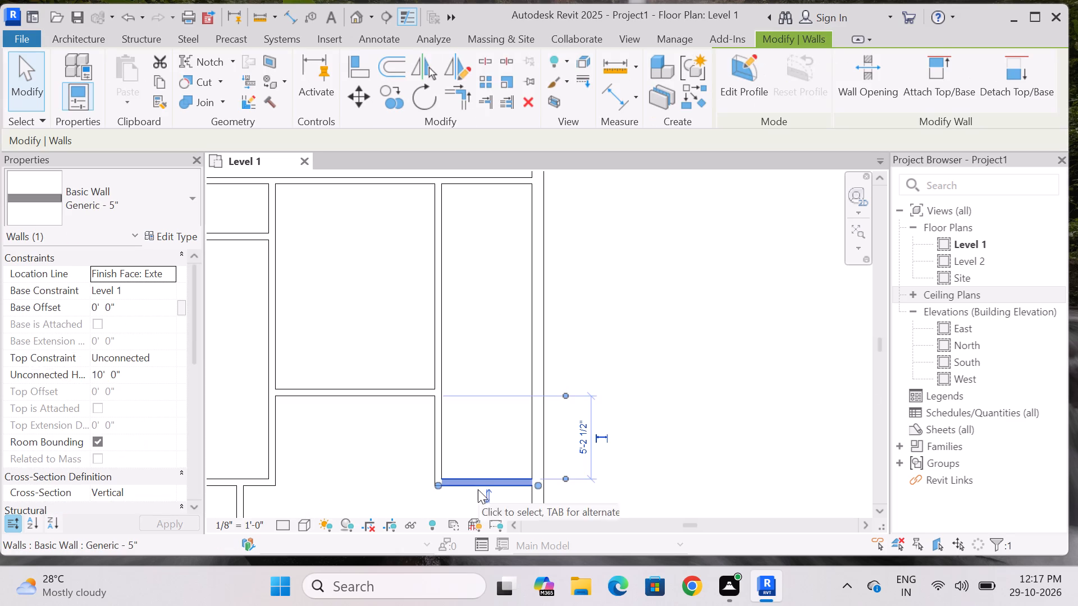
left_click_drag(479, 483, 479, 435)
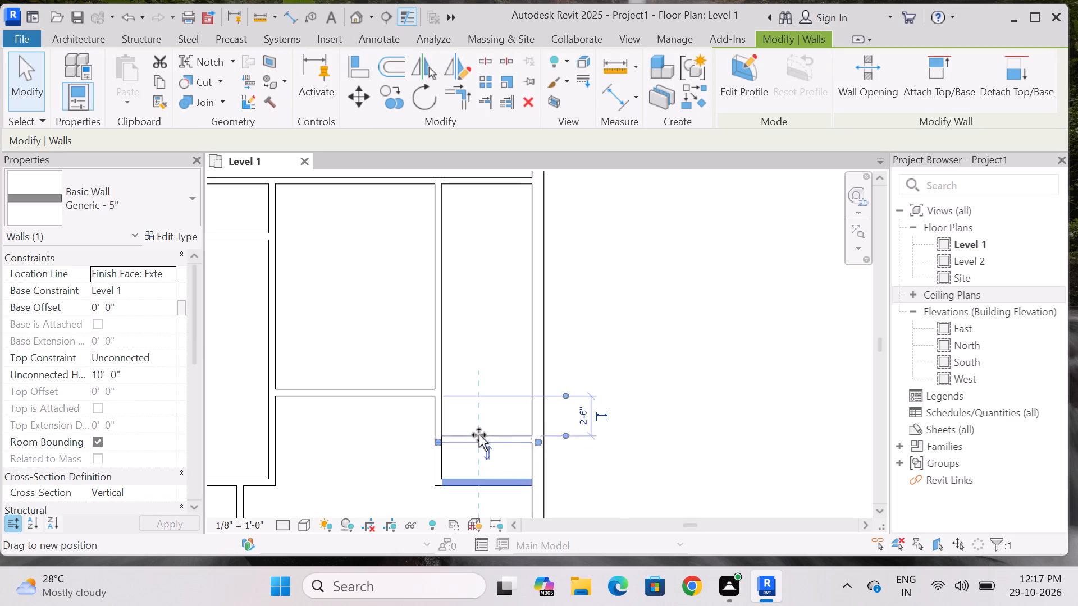
left_click_drag(479, 435, 480, 391)
scroll(508, 259, "down", 4)
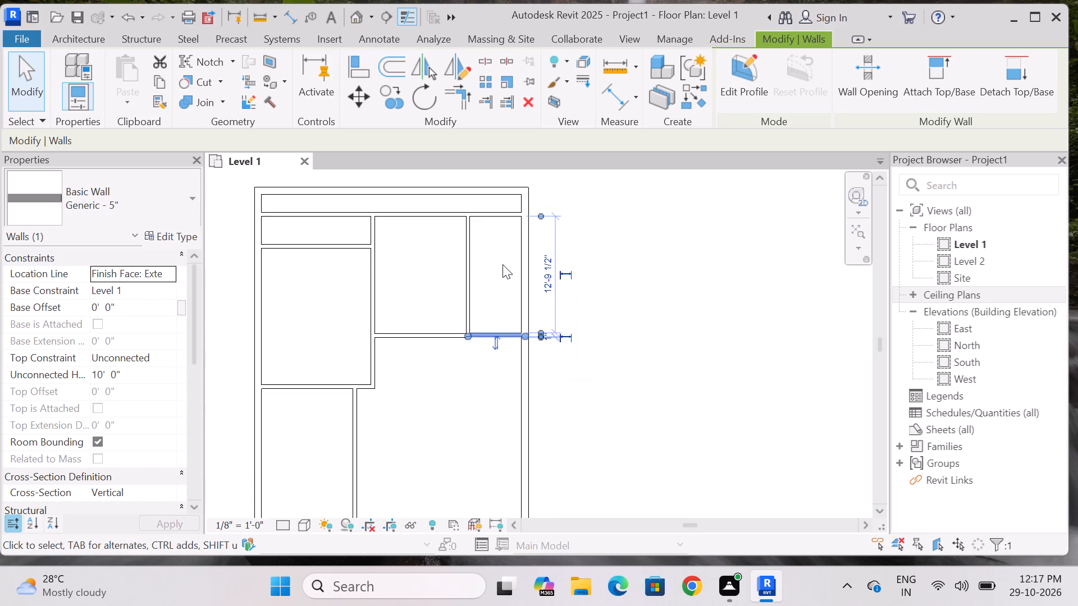
scroll(503, 264, "down", 2)
key("Escape")
Dimension the narrow northeast room's north–south length and check its east–west width between inner wall faces with the Aligned Dimension tool.
scroll(568, 283, "down", 4)
scroll(583, 354, "up", 2)
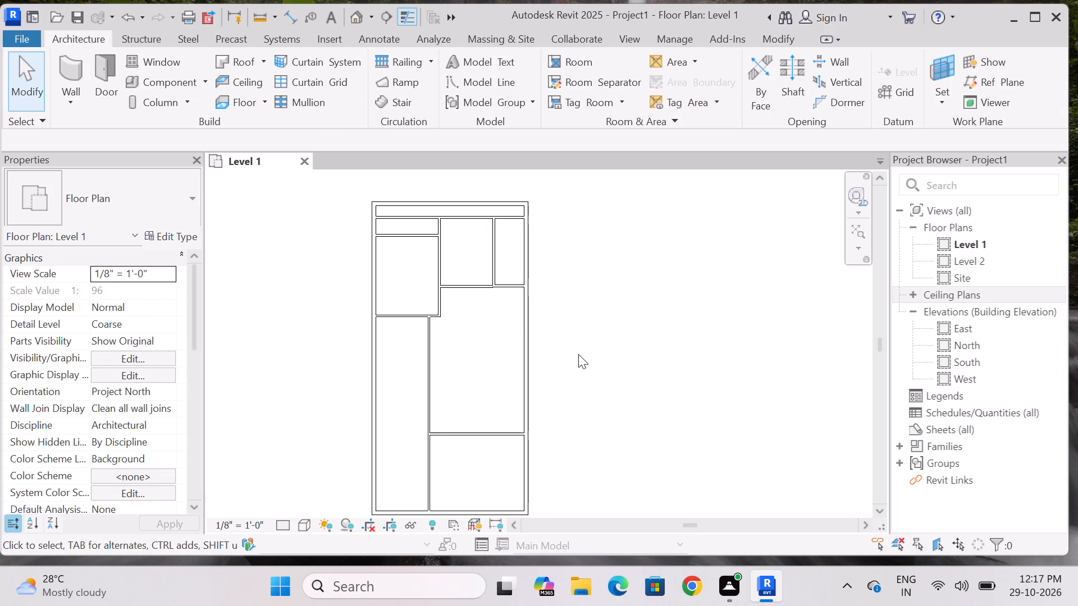
scroll(504, 315, "up", 2)
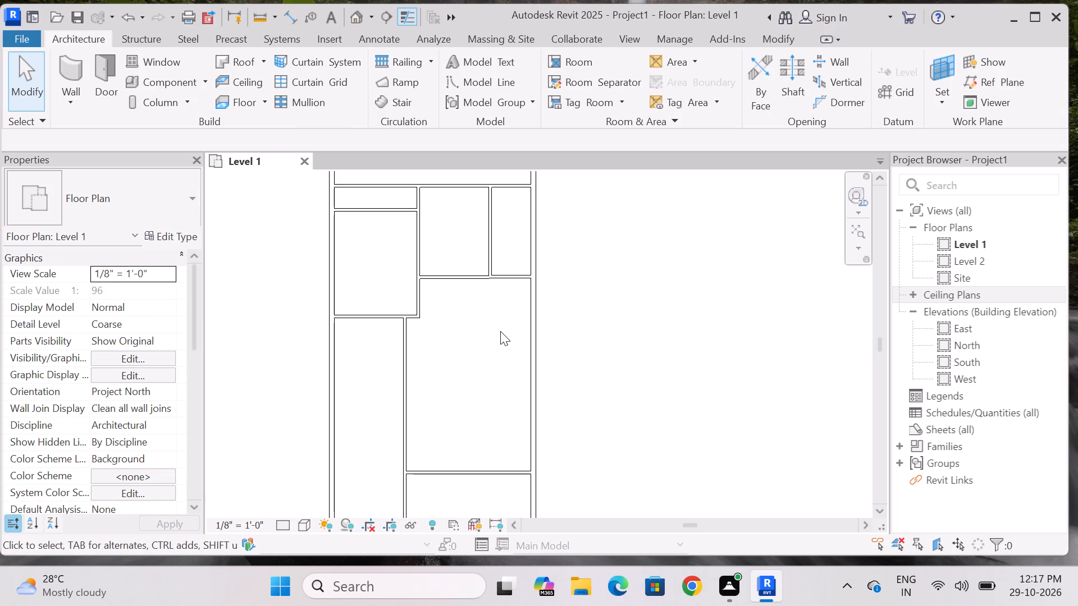
scroll(495, 327, "down", 1)
scroll(501, 246, "up", 2)
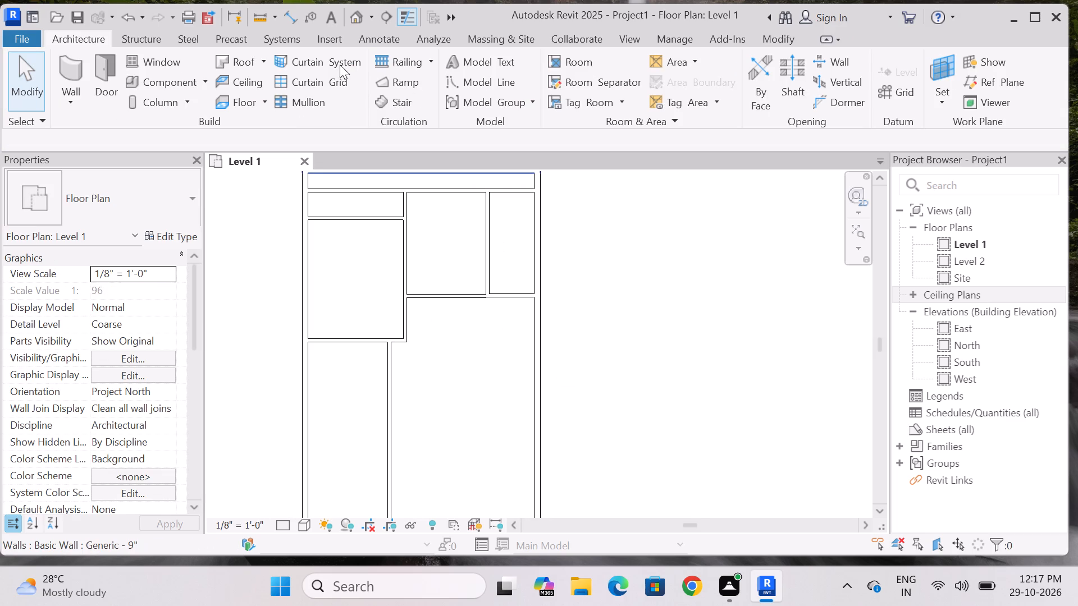
left_click(294, 14)
scroll(466, 261, "down", 1)
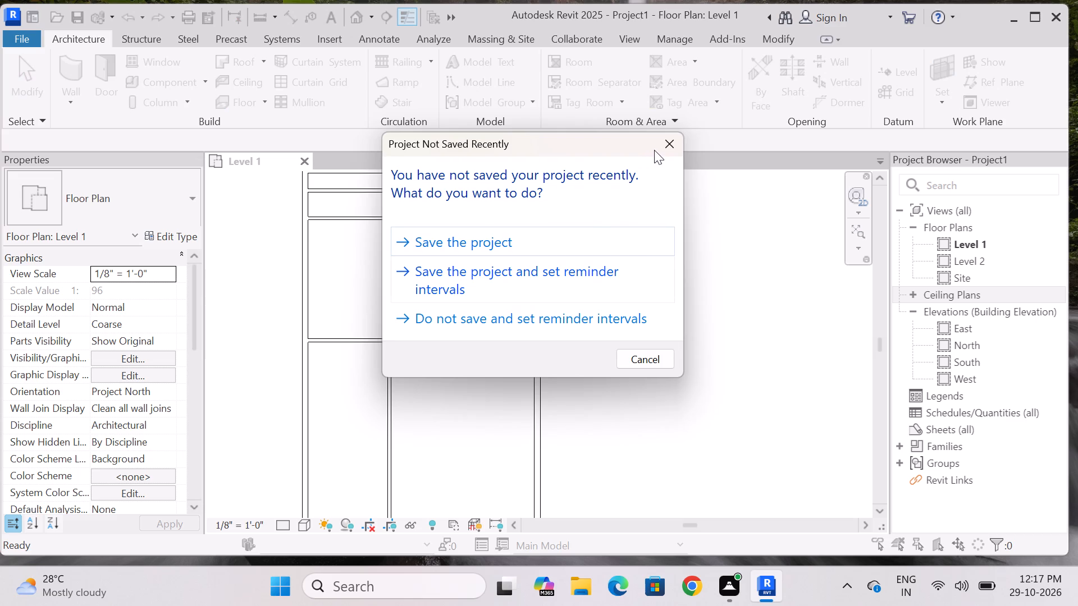
left_click(658, 145)
scroll(505, 183, "up", 3)
left_click(514, 195)
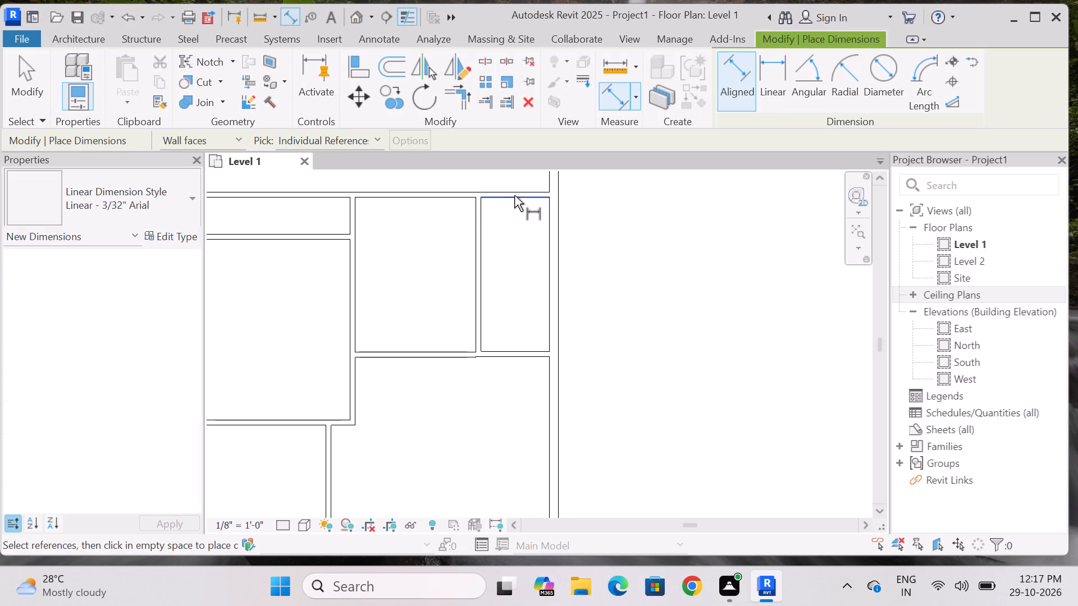
left_click(527, 347)
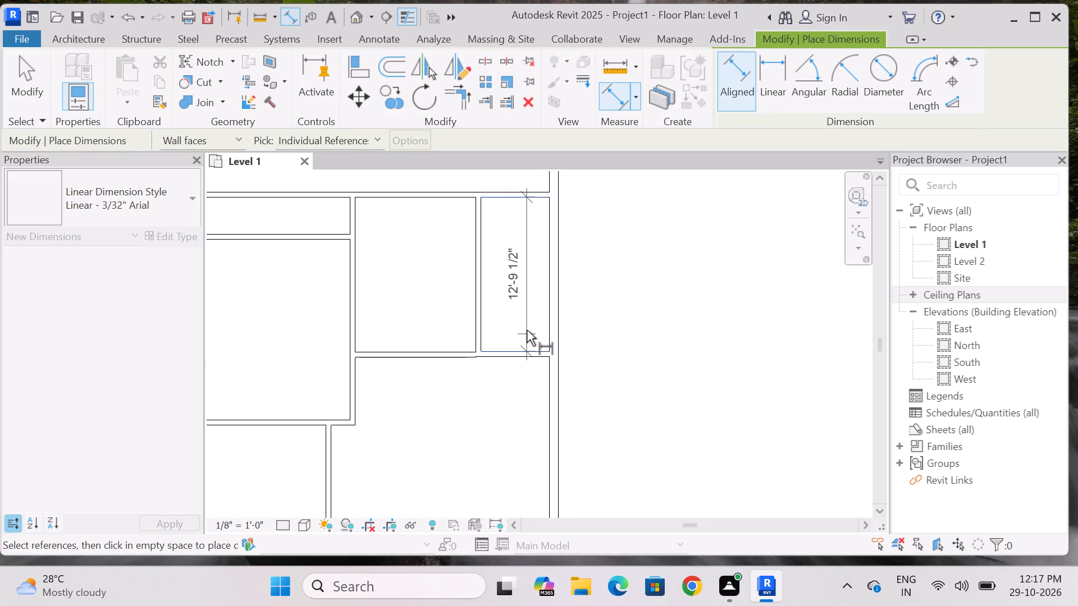
left_click(527, 330)
left_click(486, 217)
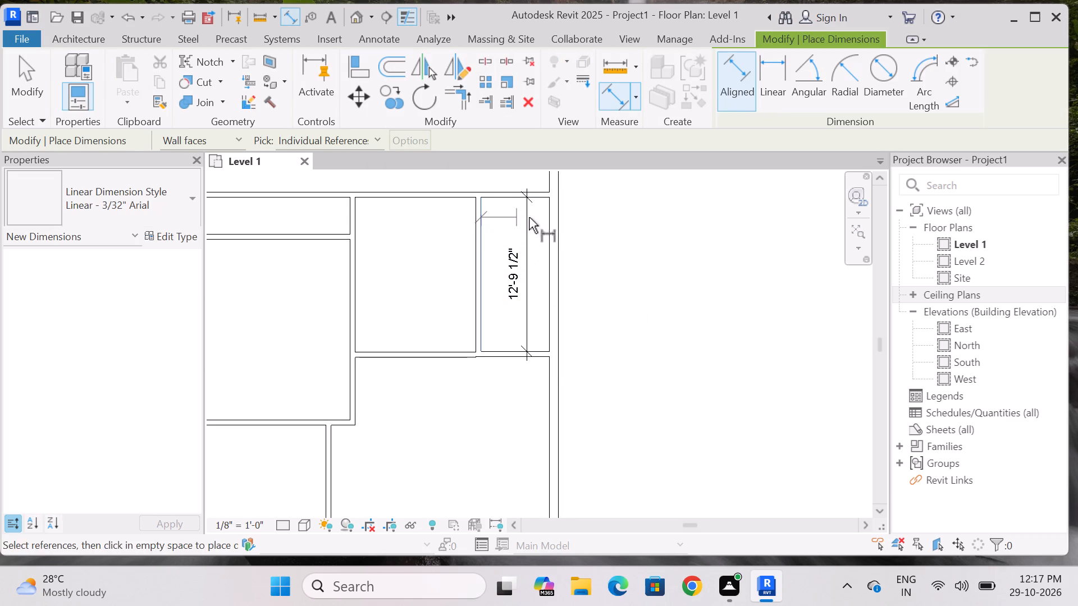
left_click(547, 217)
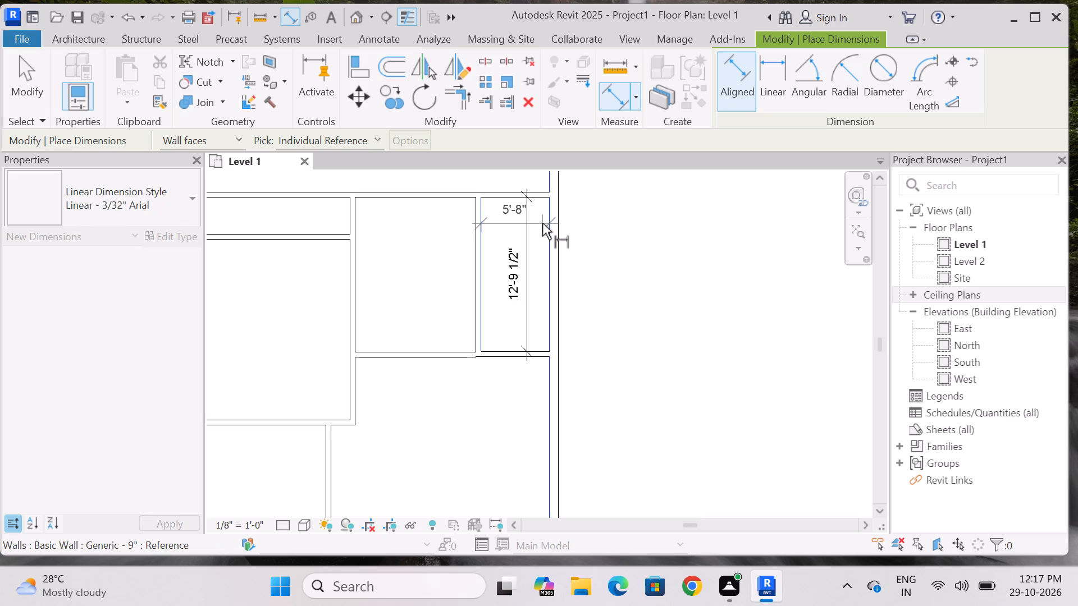
key("Escape")
key("Escape")
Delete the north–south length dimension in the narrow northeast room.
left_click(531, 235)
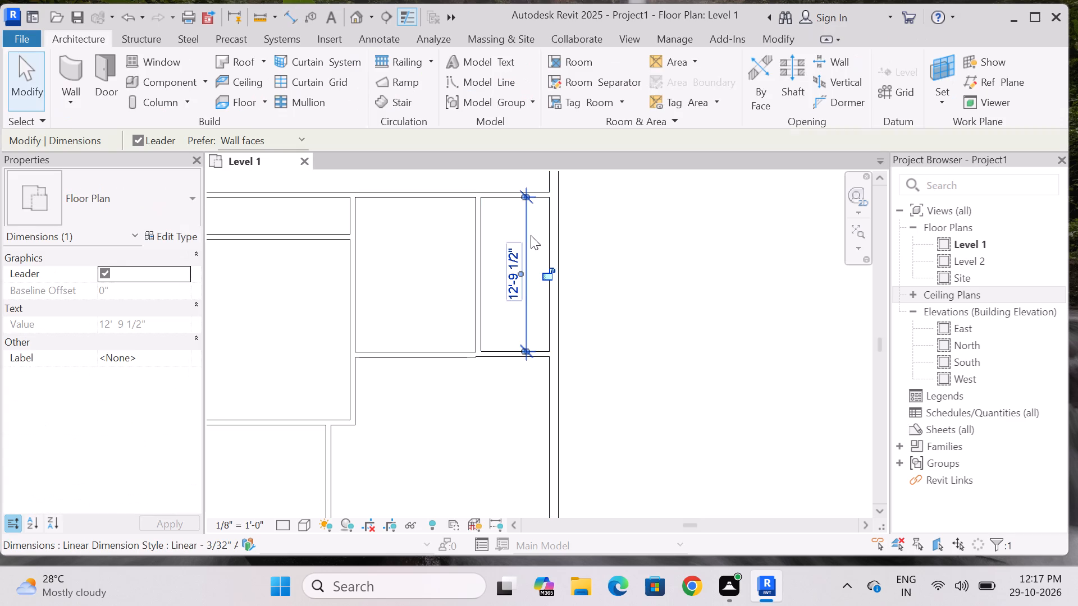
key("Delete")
Examine the overall Level 1 layout, especially the large central room and the partitions south of the northeast rooms.
scroll(537, 241, "down", 6)
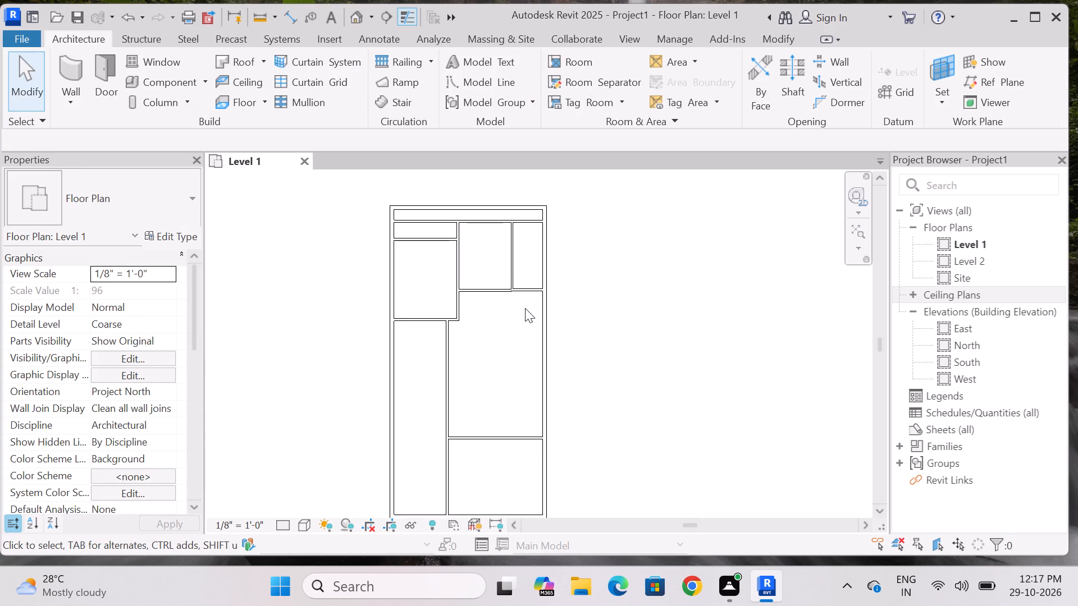
scroll(525, 308, "up", 3)
scroll(491, 318, "down", 2)
middle_click_drag(491, 320, 465, 324)
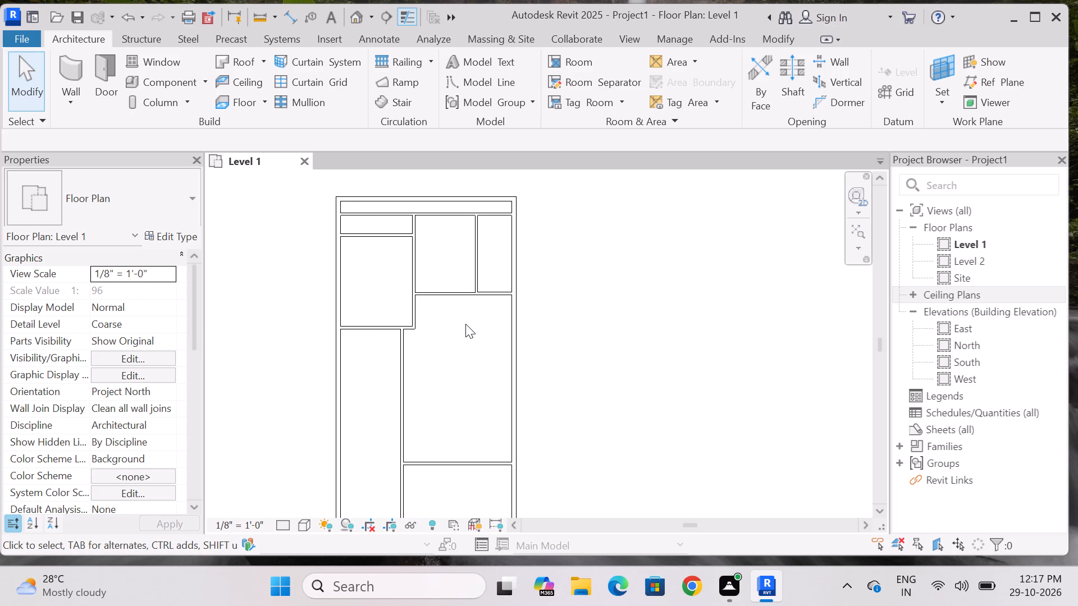
scroll(465, 324, "down", 2)
middle_click_drag(469, 341, 442, 313)
scroll(442, 322, "up", 1)
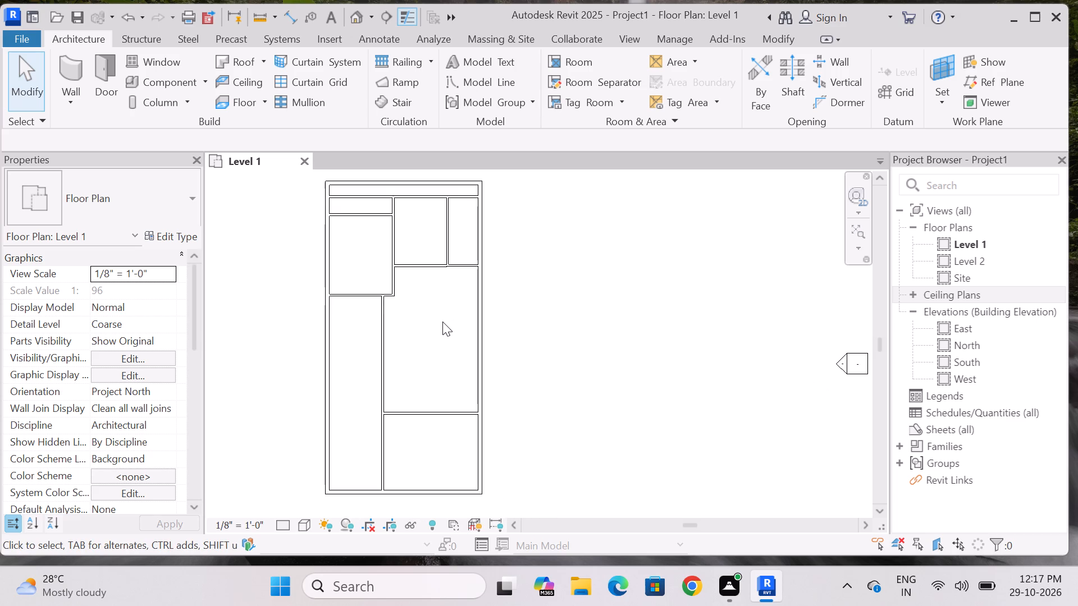
scroll(455, 264, "up", 3)
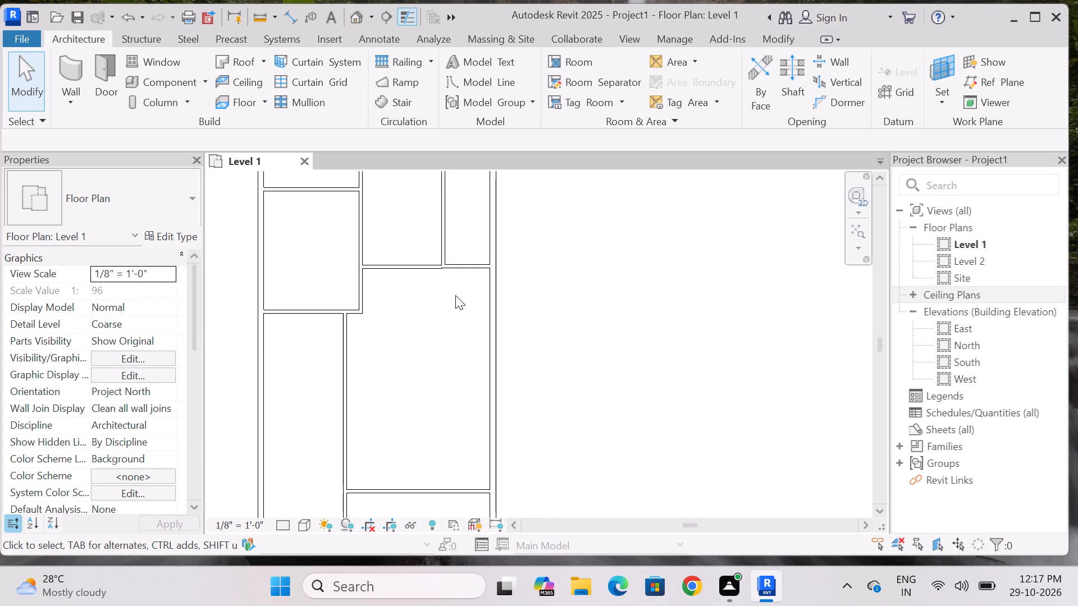
scroll(455, 295, "down", 4)
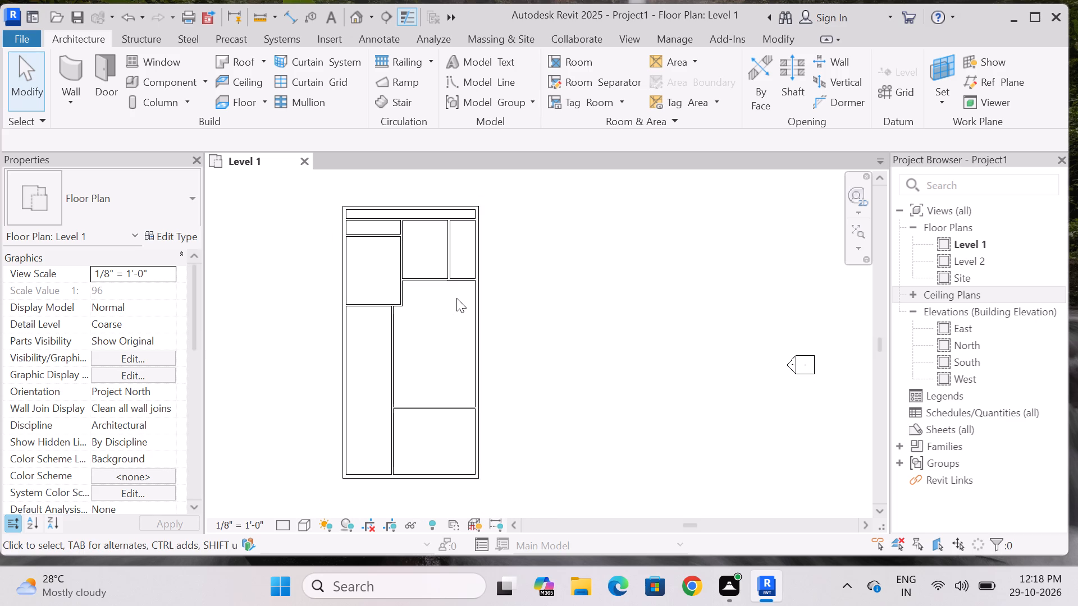
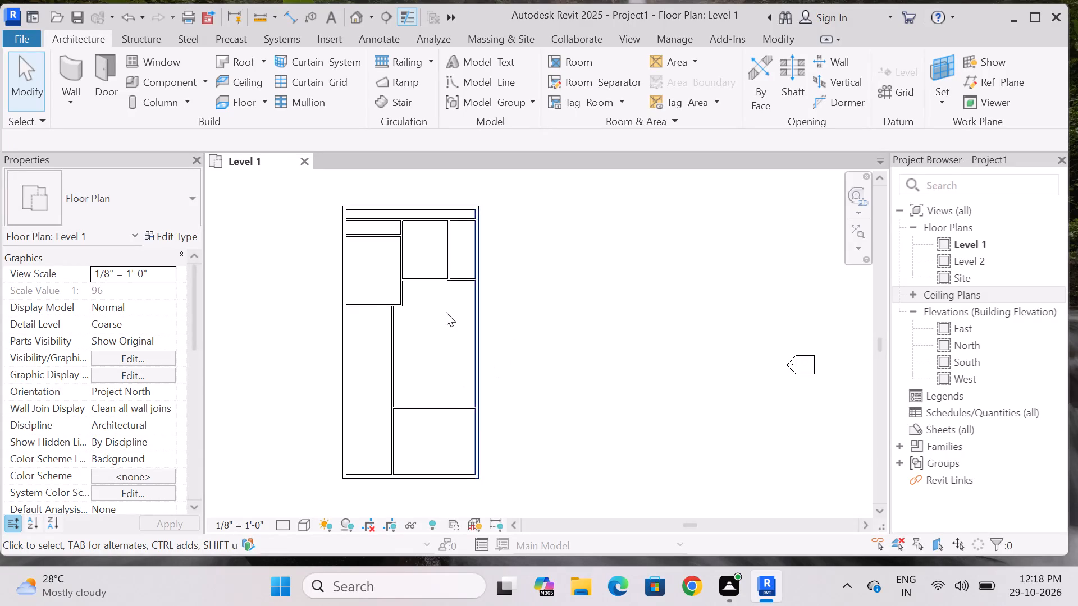
Check the north–south length of the room just west of the narrow northeast room with the Aligned Dimension tool.
scroll(445, 315, "up", 2)
scroll(409, 249, "up", 2)
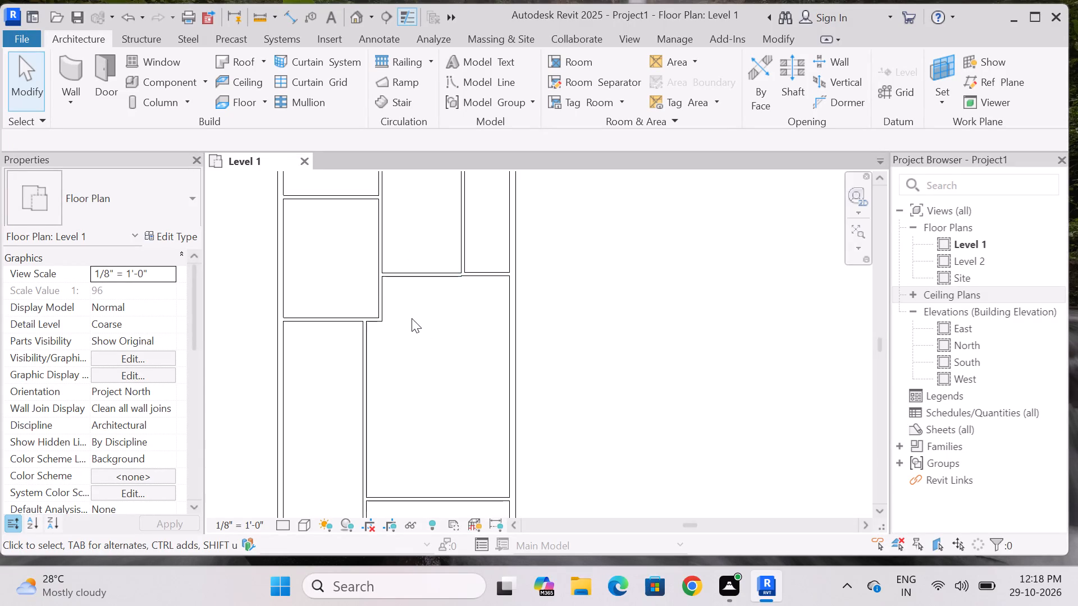
scroll(412, 318, "down", 3)
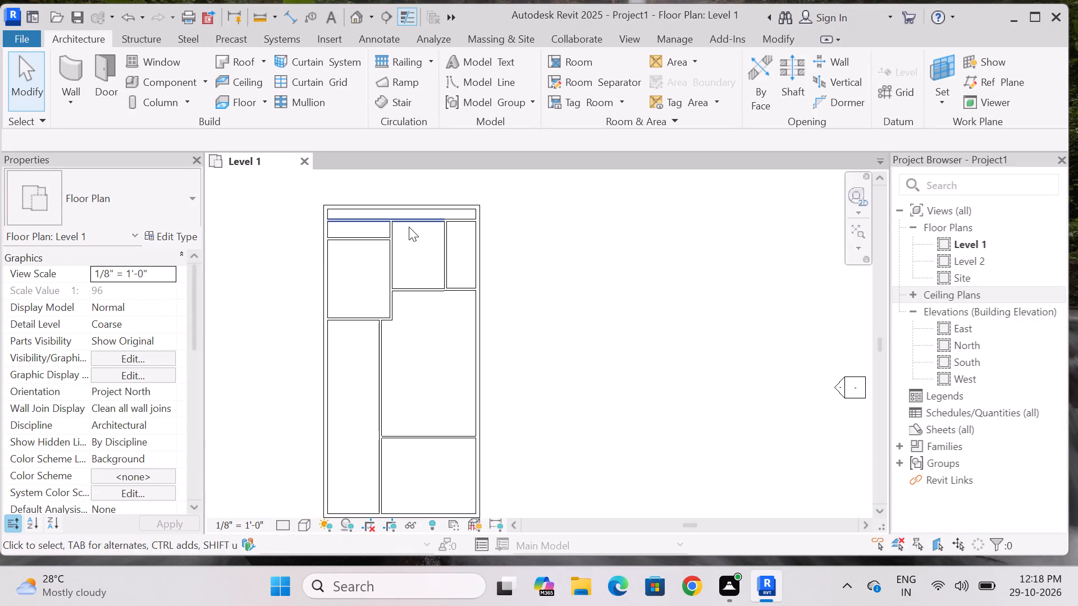
scroll(409, 227, "up", 2)
left_click(295, 15)
scroll(432, 242, "up", 4)
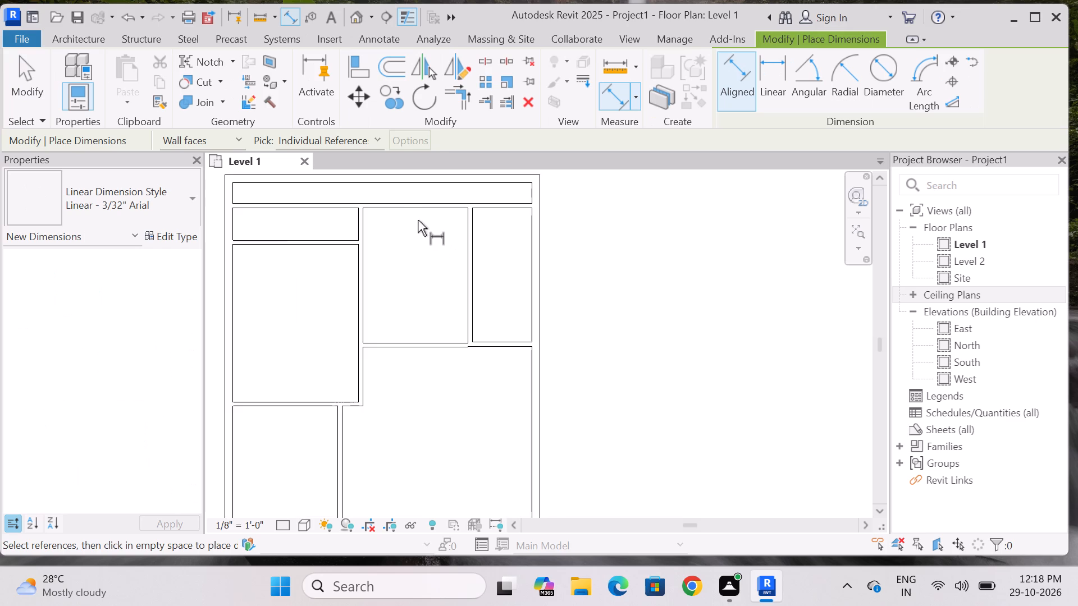
left_click(418, 208)
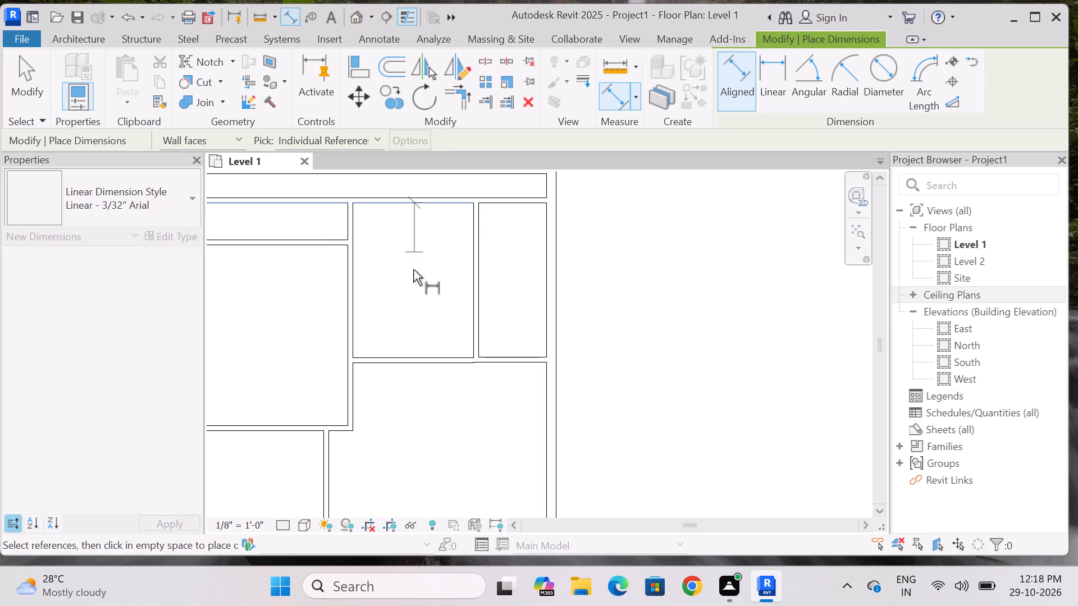
left_click(411, 359)
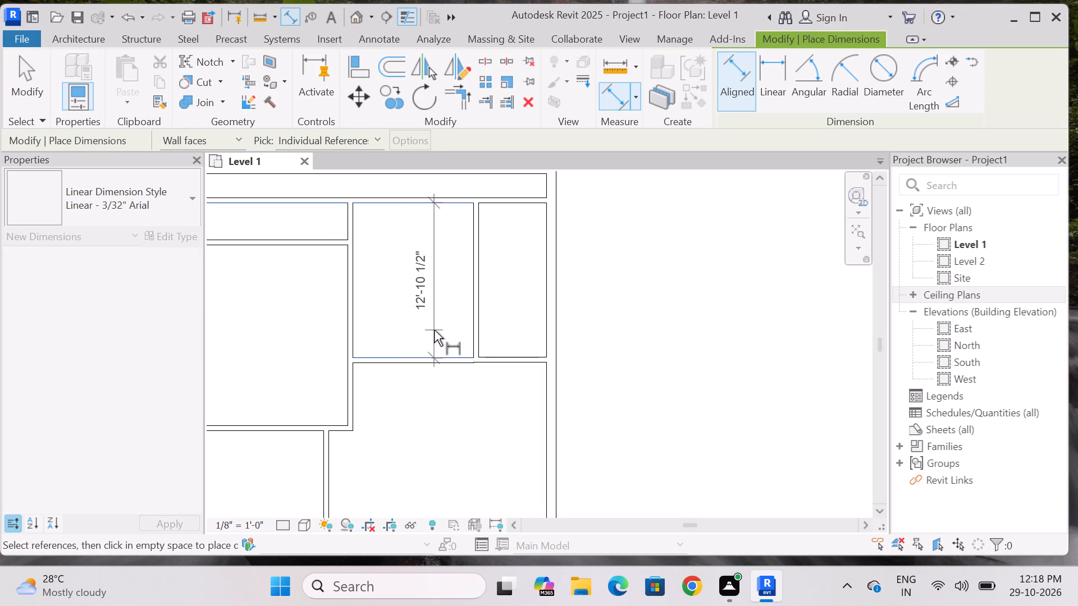
key("Escape")
key("Escape")
Examine the northern rooms and the large central room, focusing on the partition south of the narrow northeast room.
scroll(423, 265, "down", 5)
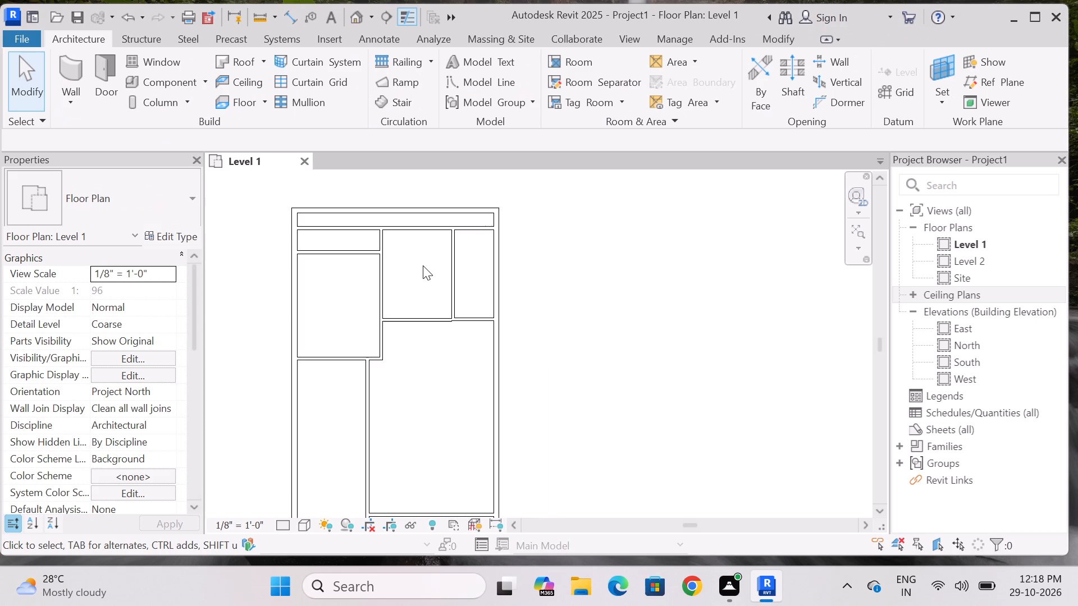
scroll(423, 251, "up", 2)
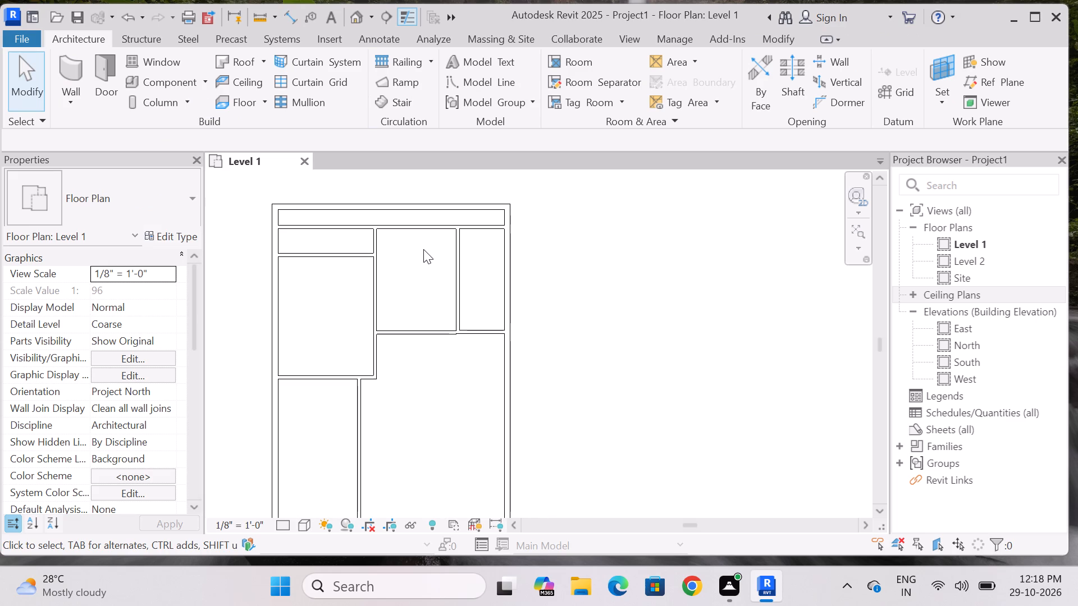
scroll(414, 221, "up", 2)
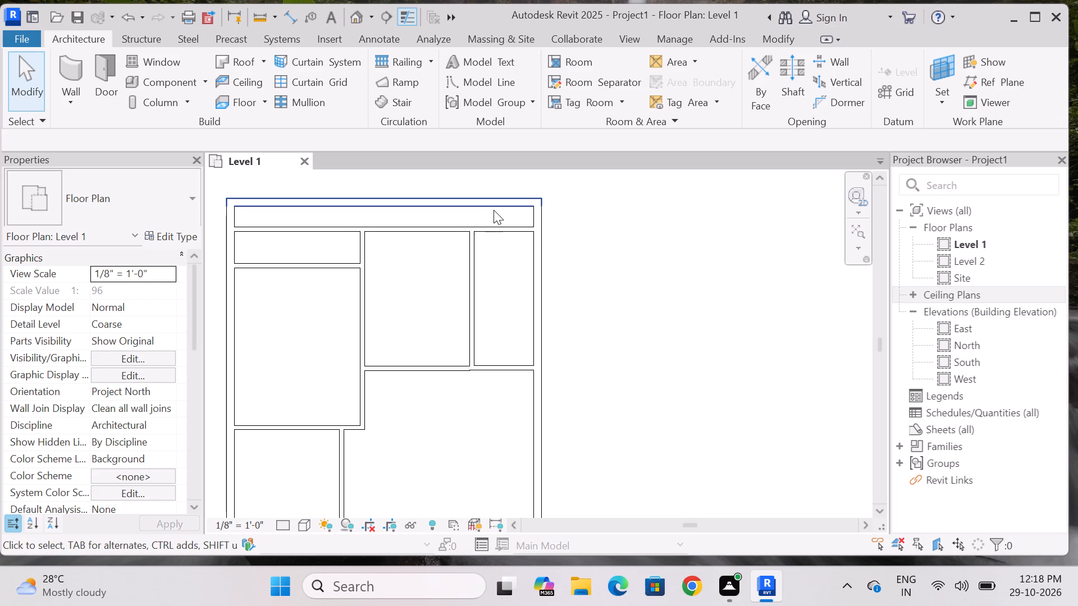
scroll(494, 210, "down", 6)
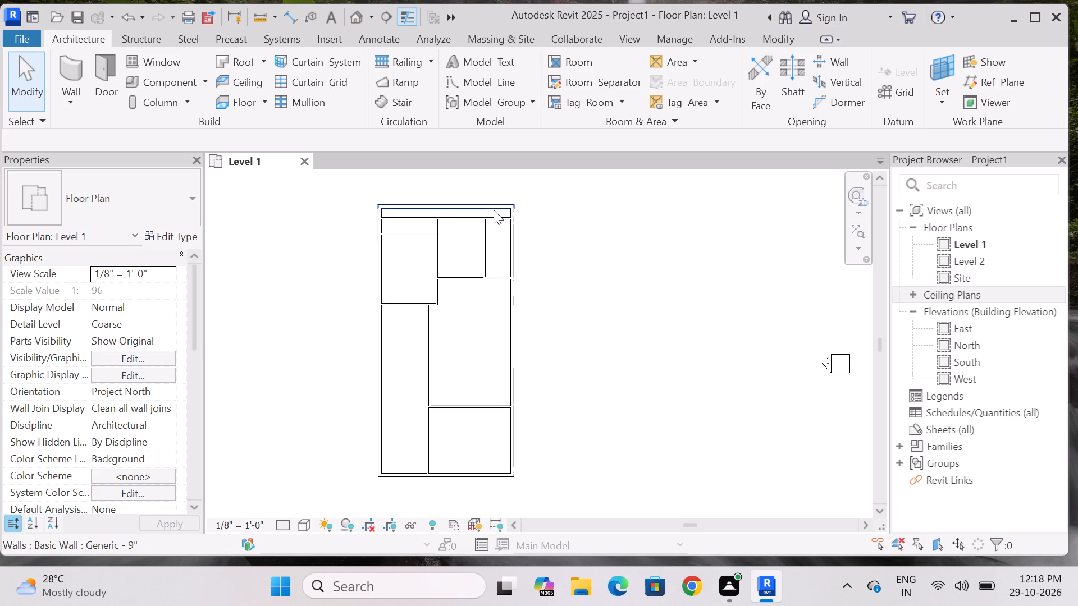
scroll(494, 210, "down", 3)
scroll(494, 210, "up", 2)
scroll(493, 299, "up", 5)
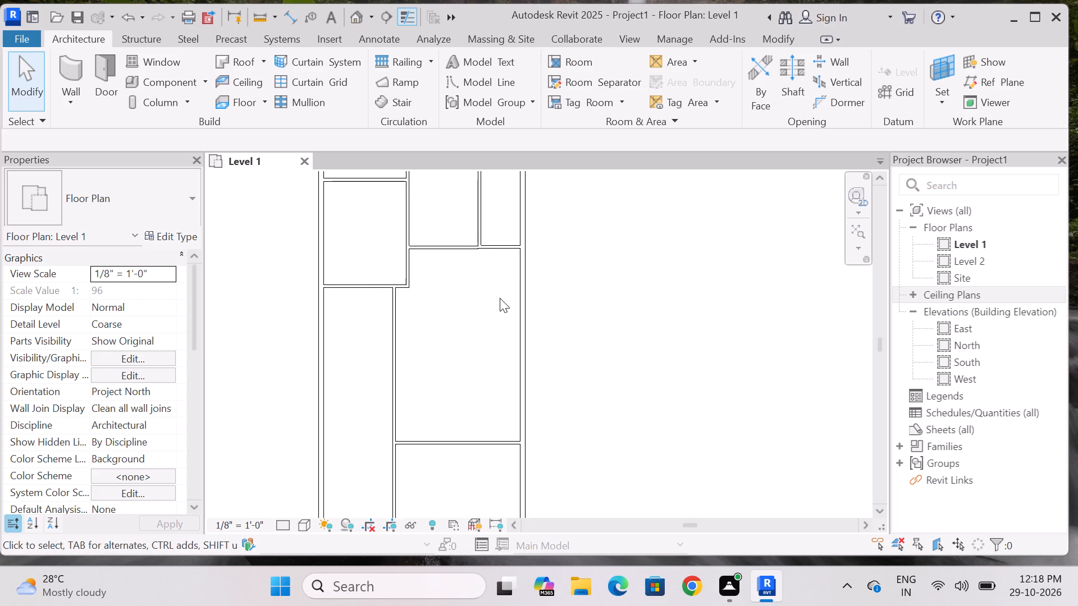
scroll(500, 298, "up", 2)
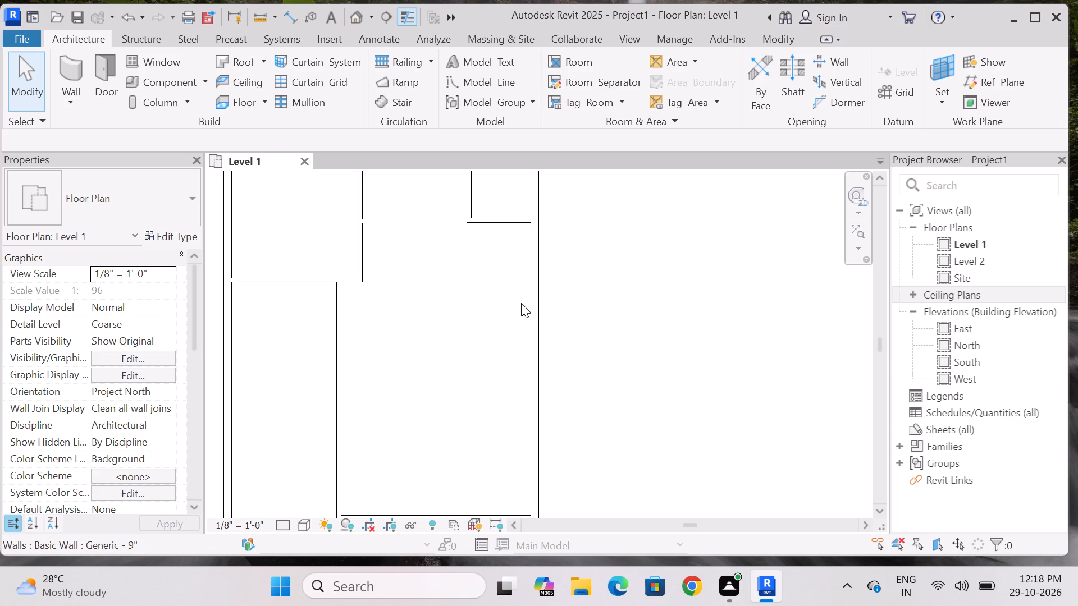
scroll(521, 303, "down", 4)
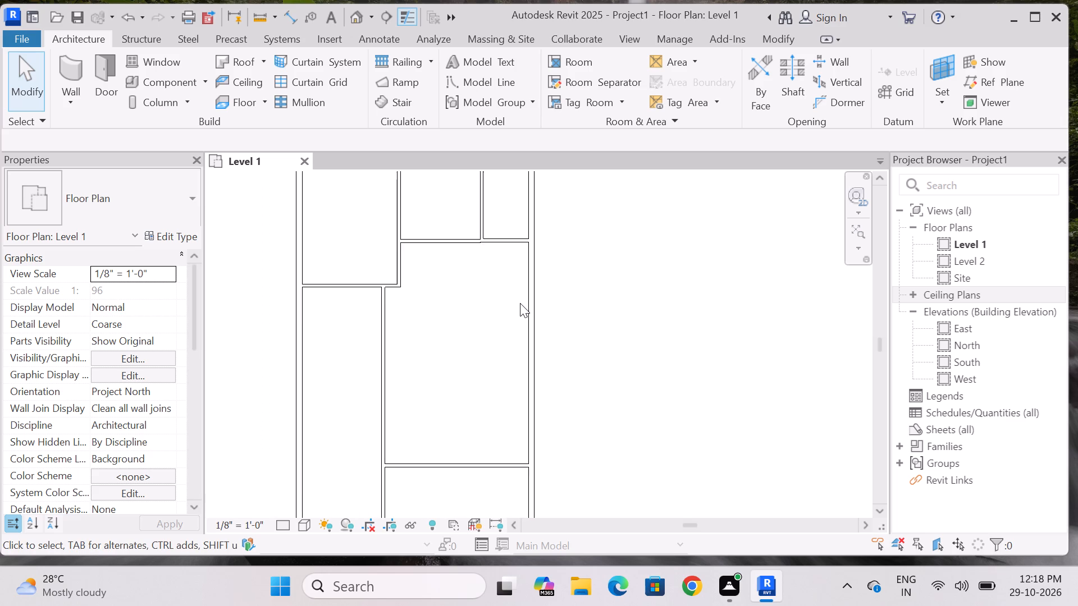
scroll(507, 216, "up", 5)
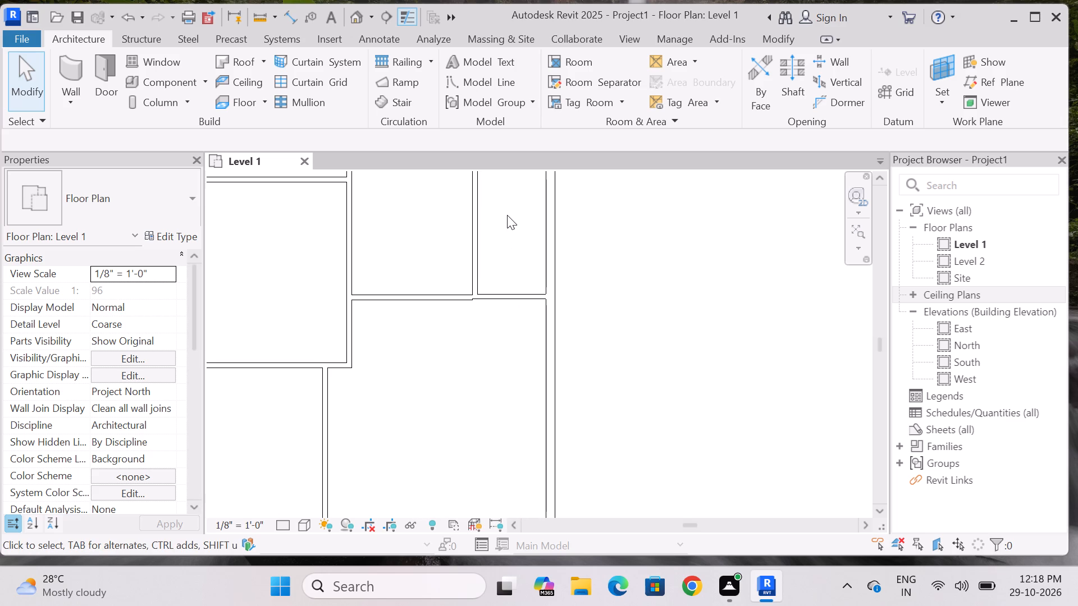
scroll(507, 215, "down", 2)
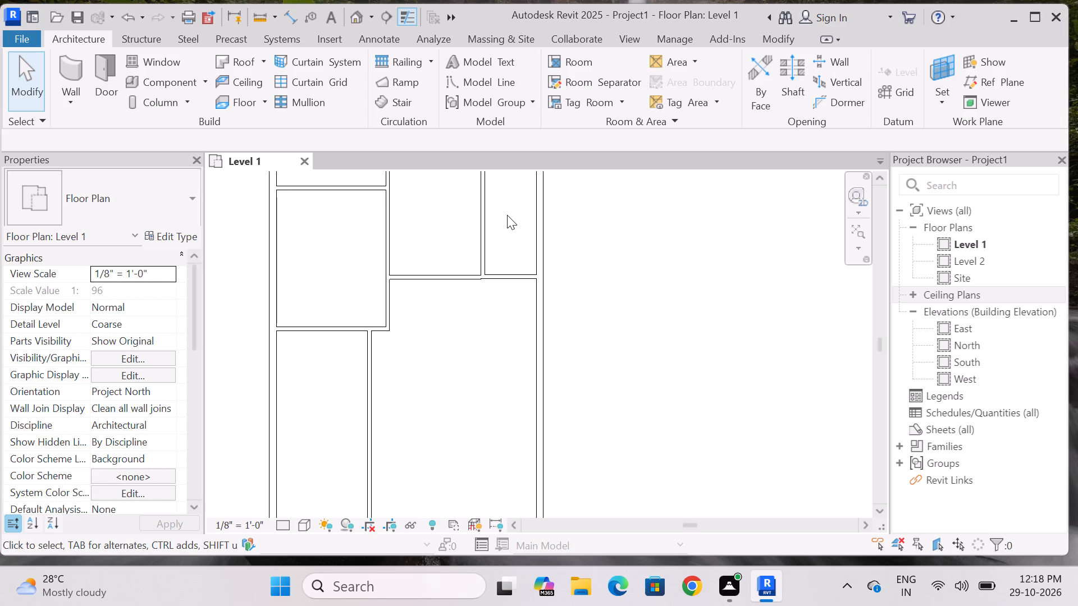
scroll(507, 215, "down", 2)
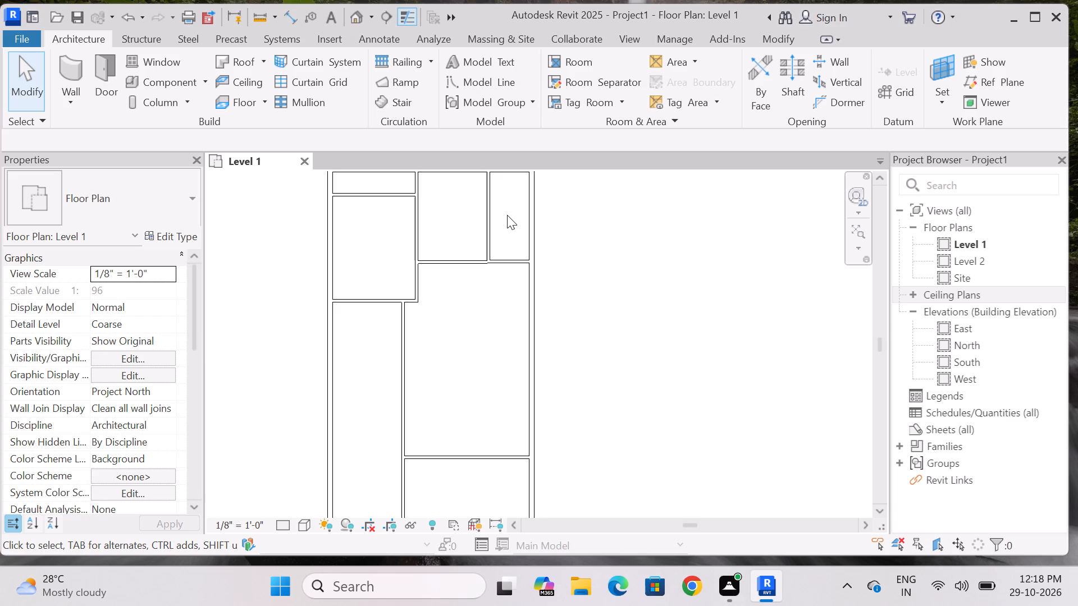
scroll(509, 210, "up", 2)
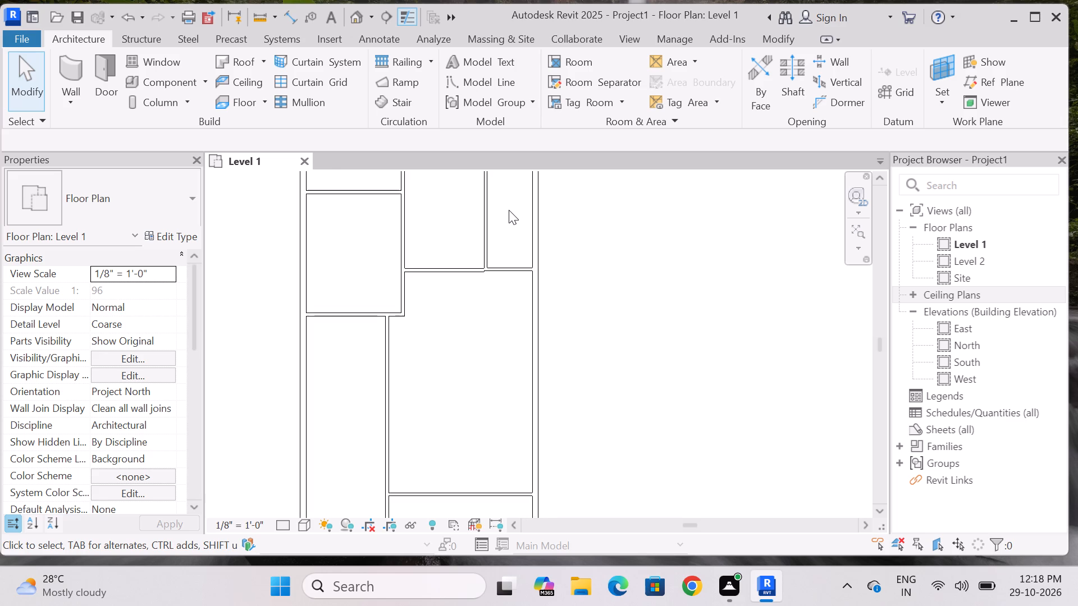
scroll(509, 210, "up", 3)
Delete the short partition closing the south end of the narrow northeast room.
scroll(509, 210, "down", 4)
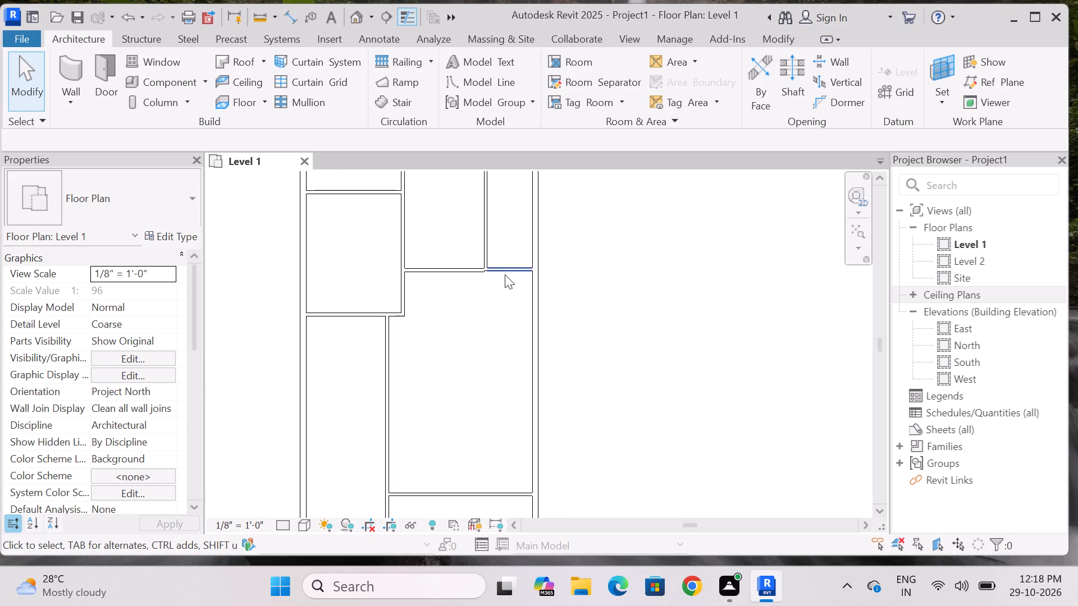
left_click(505, 274)
key("Delete")
Trim the two 5" partitions at the southeast corner of the room west of the narrow northeast space into a clean corner.
scroll(504, 274, "down", 3)
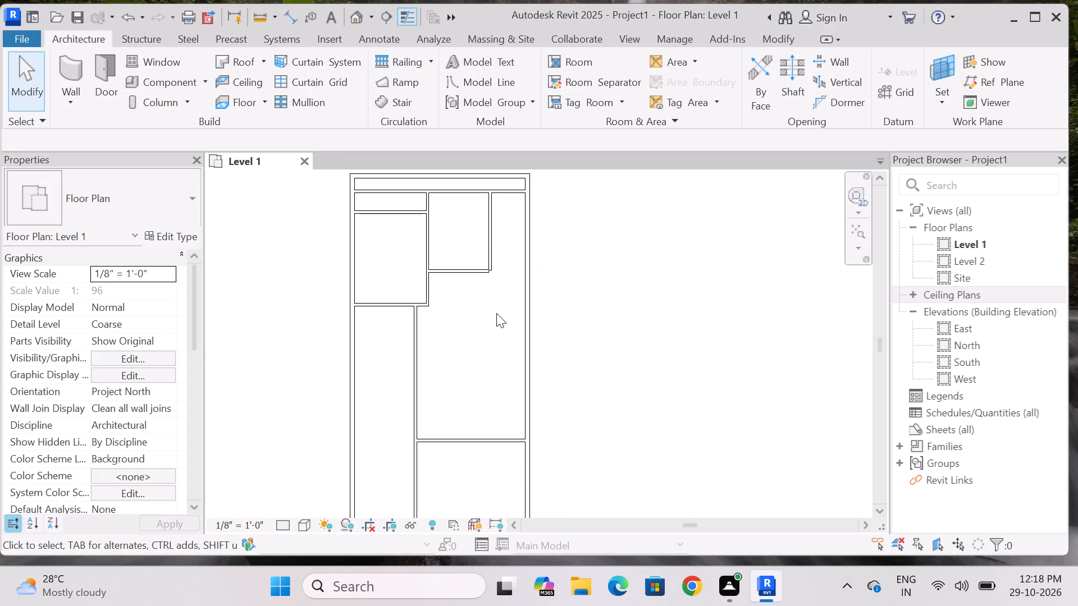
scroll(496, 313, "down", 1)
middle_click_drag(496, 314, 476, 346)
scroll(475, 303, "up", 4)
scroll(492, 244, "down", 2)
scroll(481, 282, "up", 5)
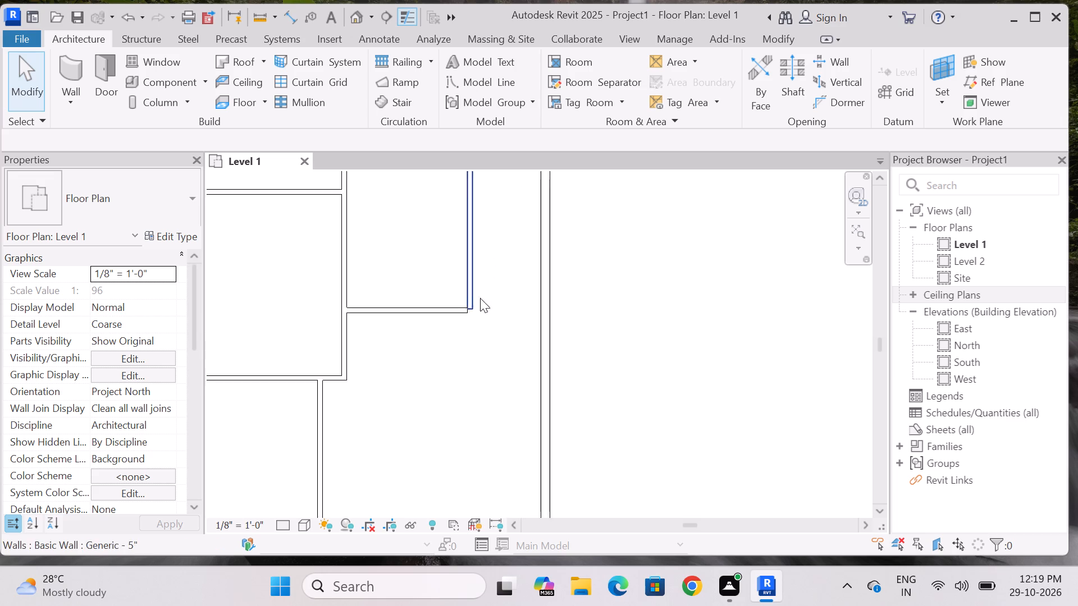
scroll(480, 298, "up", 5)
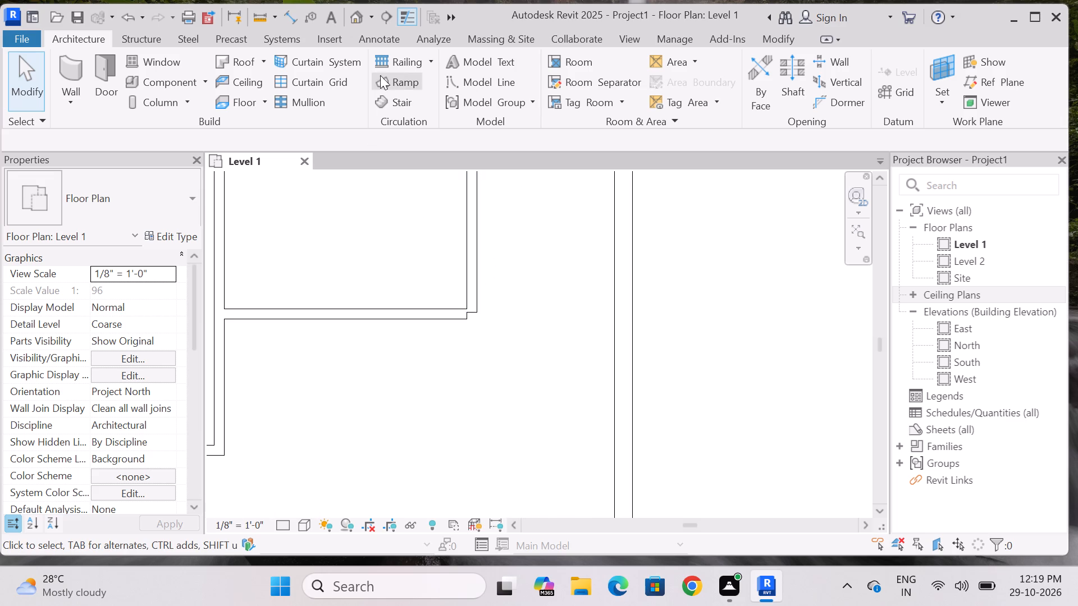
left_click(791, 38)
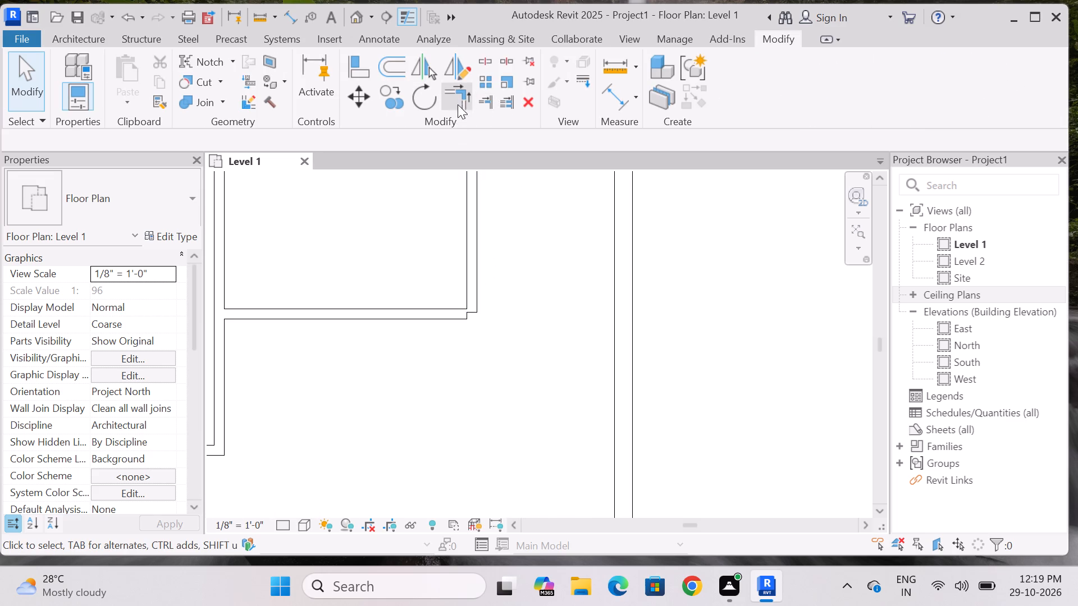
left_click(460, 100)
left_click(467, 219)
left_click(449, 316)
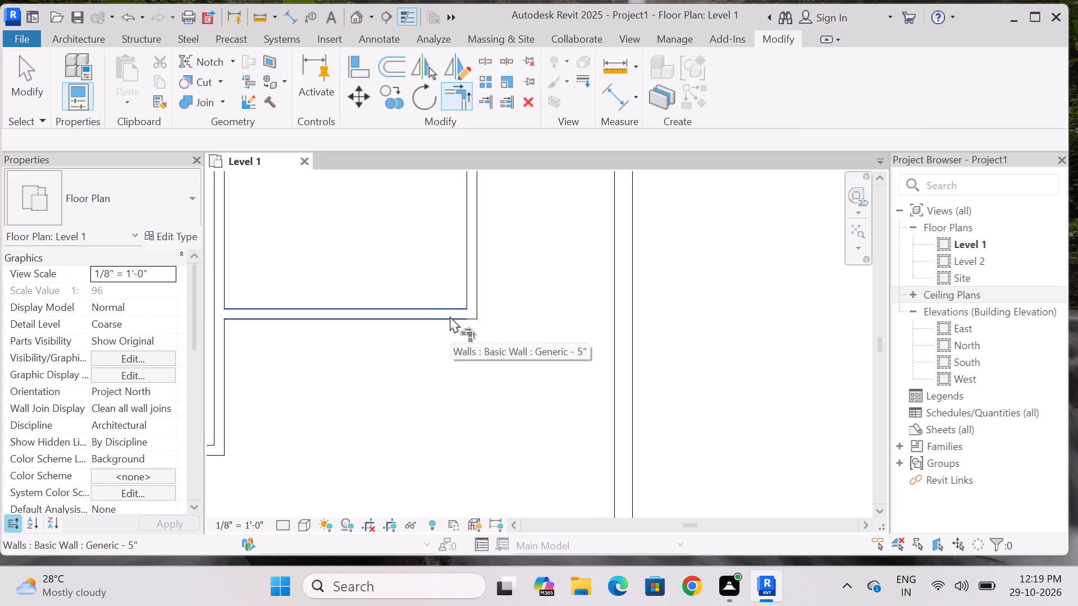
key("Escape")
Draw three Generic - 5" walls against the east outer wall in the central room, enclosing a space about 4'-0" by 7'-2 1/2".
scroll(499, 223, "down", 13)
scroll(497, 276, "up", 7)
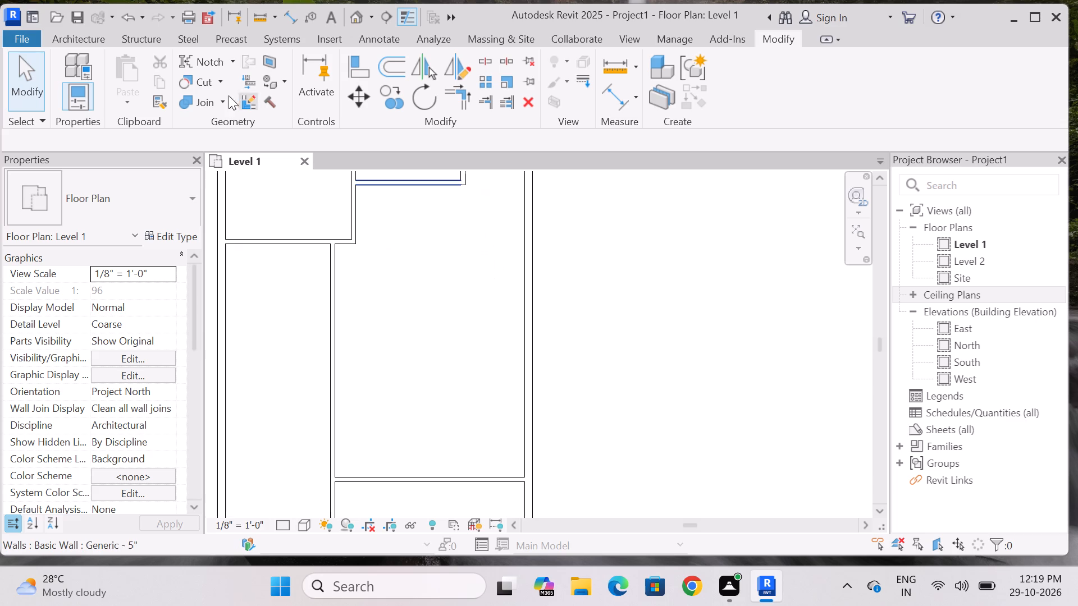
left_click(67, 39)
left_click(66, 72)
scroll(438, 302, "down", 4)
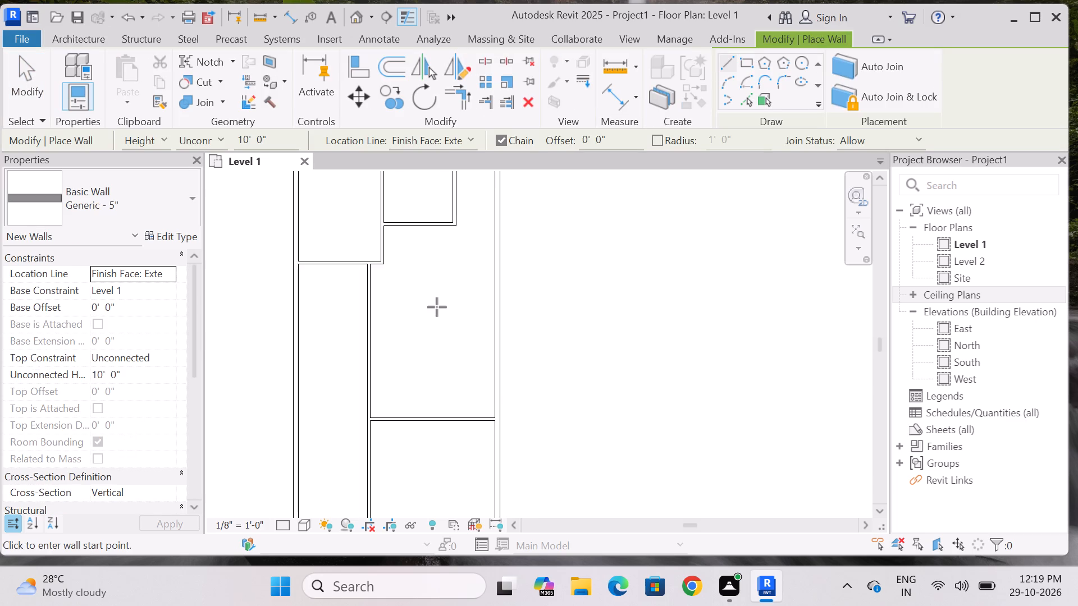
scroll(471, 256, "up", 3)
scroll(462, 295, "down", 3)
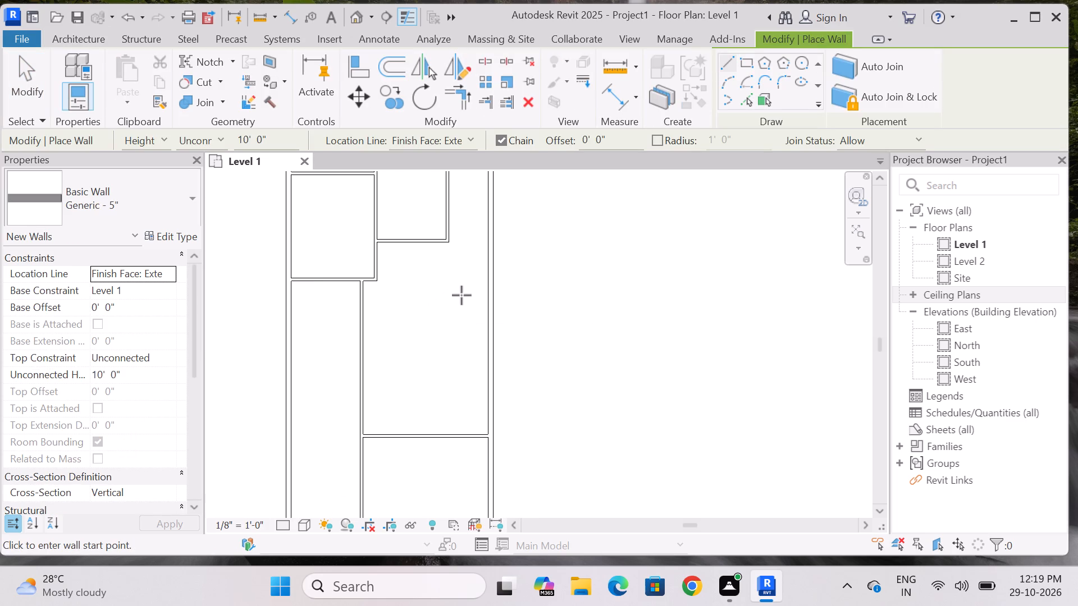
scroll(481, 286, "up", 2)
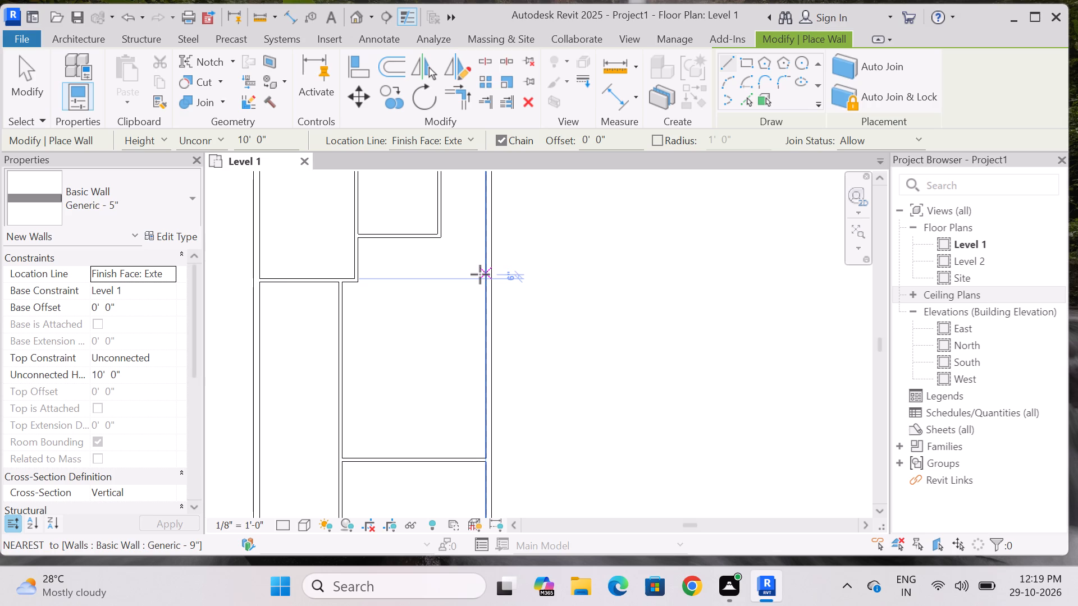
scroll(480, 276, "down", 2)
scroll(480, 276, "up", 2)
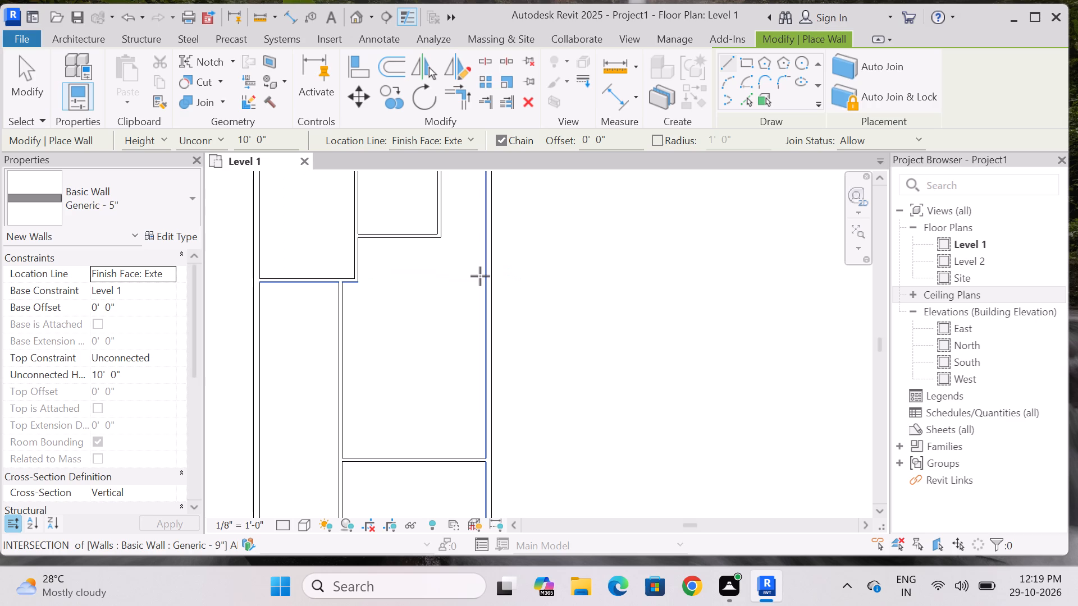
scroll(480, 277, "down", 2)
scroll(480, 256, "up", 4)
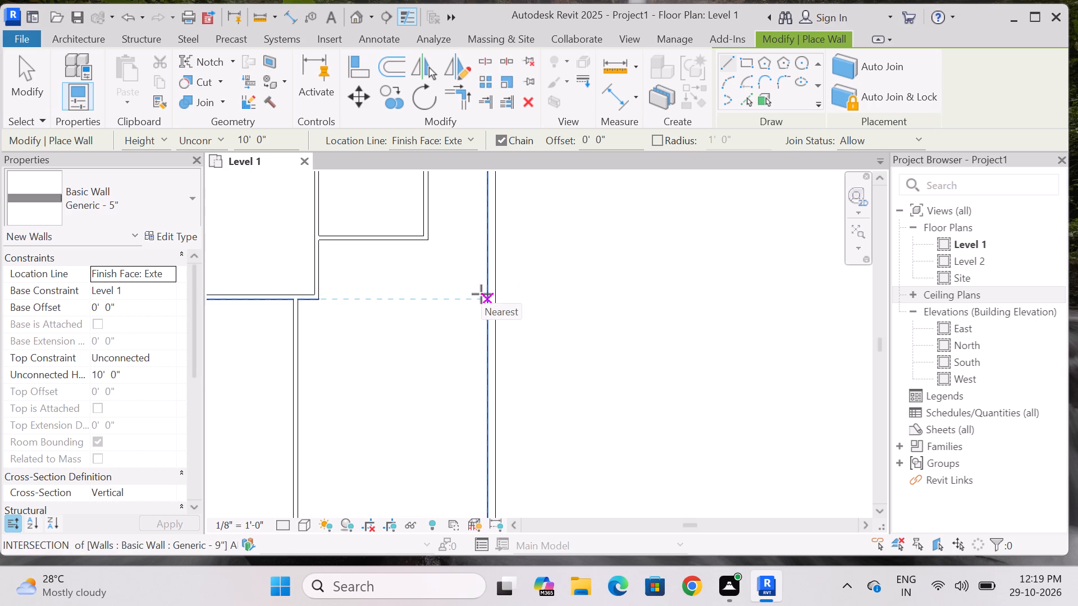
left_click(481, 290)
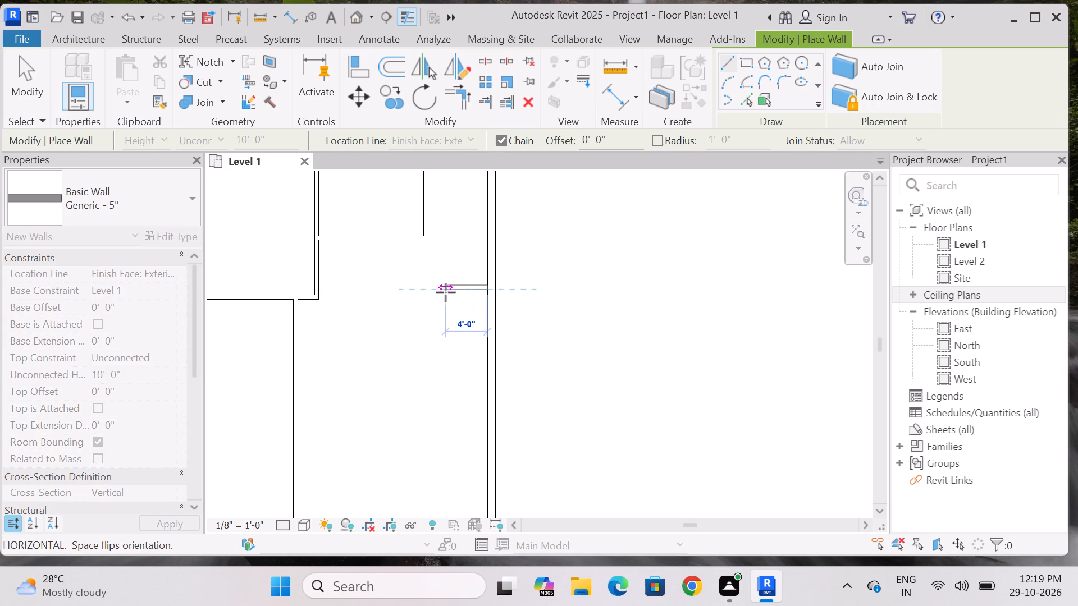
left_click(444, 292)
left_click(441, 361)
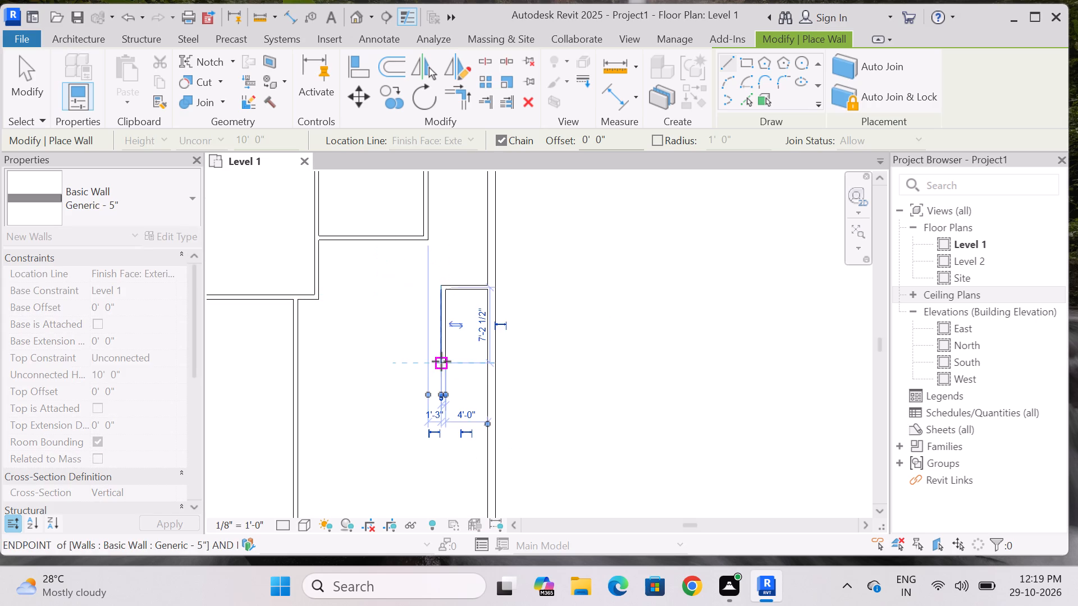
left_click(483, 364)
key("Escape")
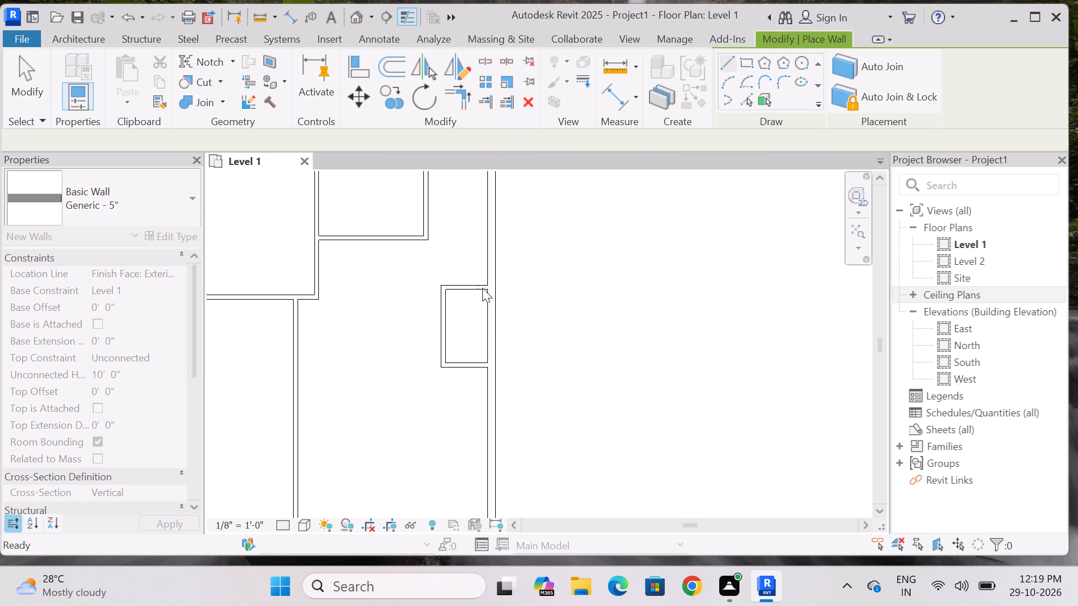
Draw two Generic - 5" walls directly south of the small east-wall enclosure, forming a second compartment of equal width about 3'-0" deep.
scroll(478, 244, "down", 3)
scroll(465, 338, "up", 7)
scroll(465, 338, "down", 4)
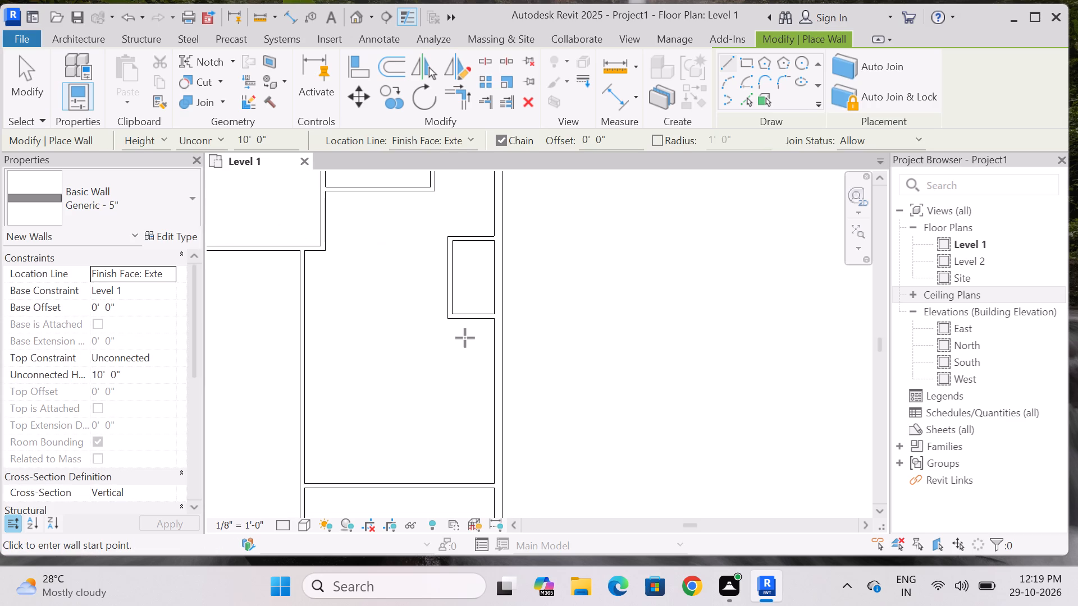
scroll(457, 327, "up", 2)
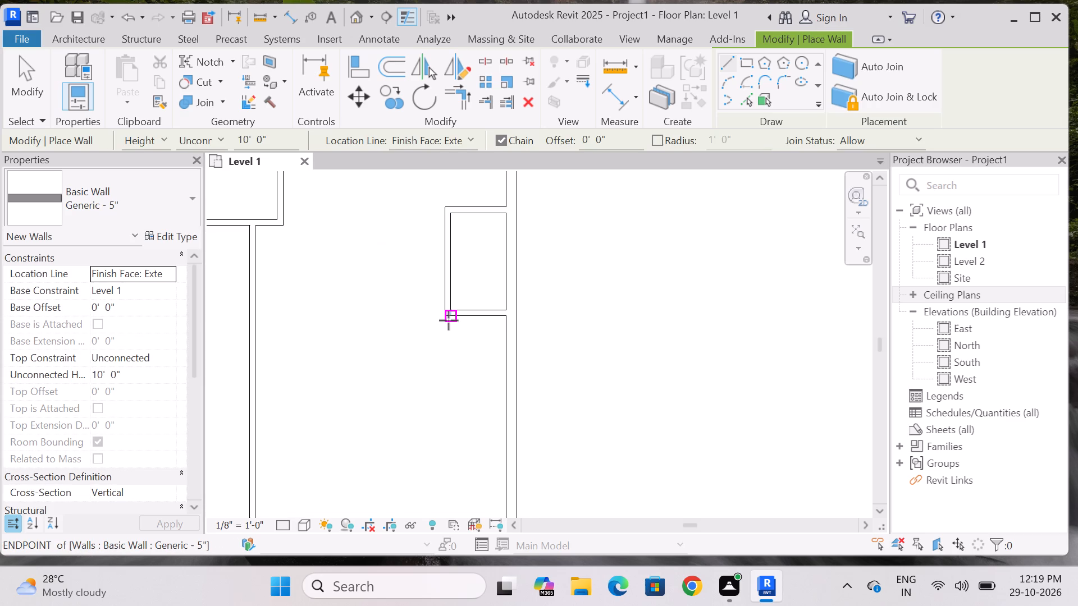
left_click(449, 319)
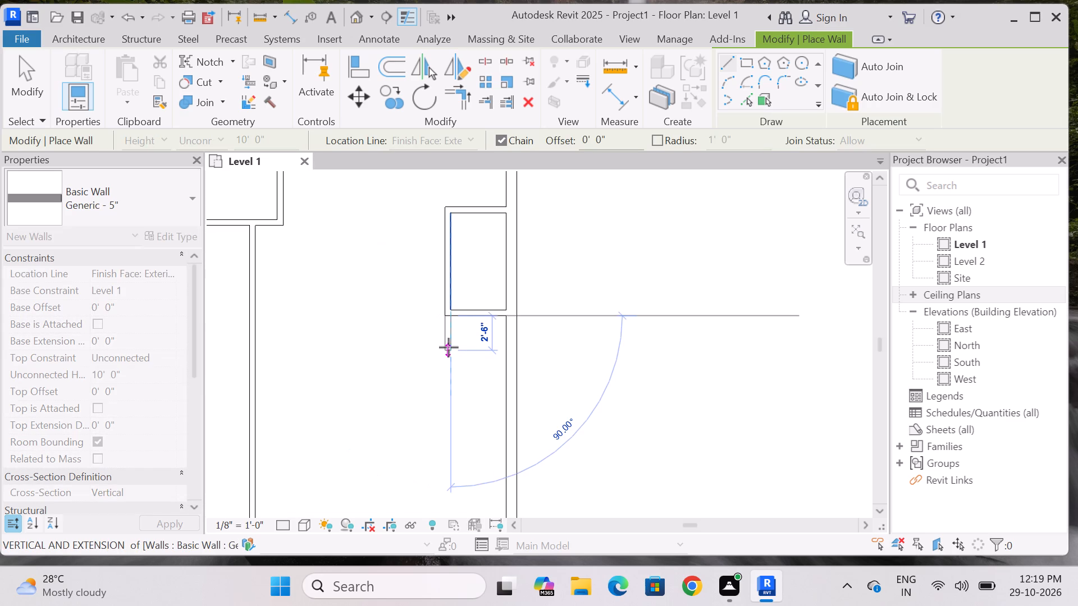
left_click(449, 355)
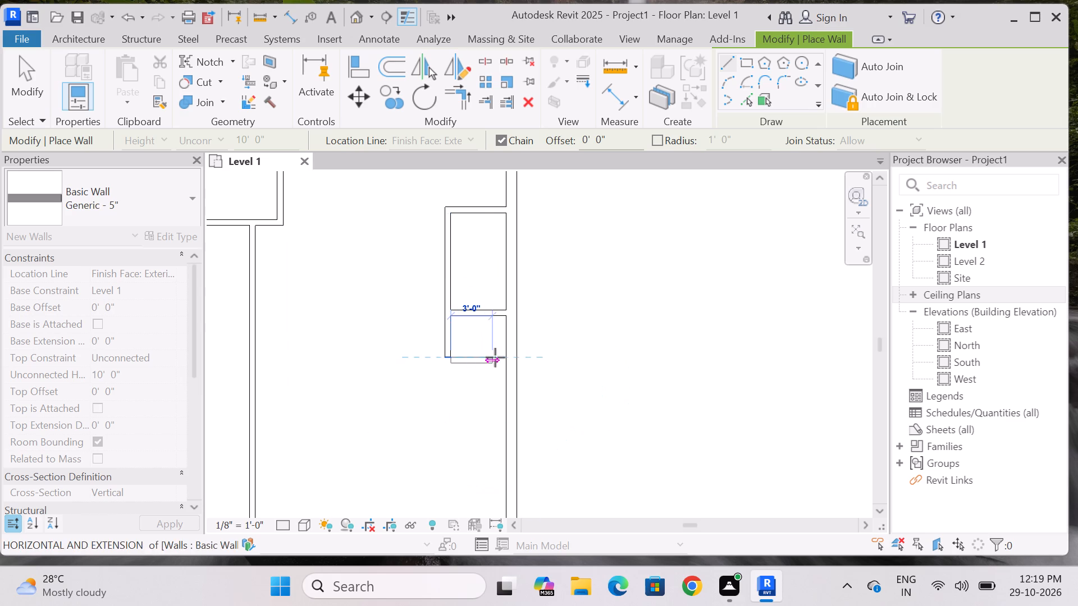
left_click(502, 357)
key("Escape")
scroll(478, 304, "down", 6)
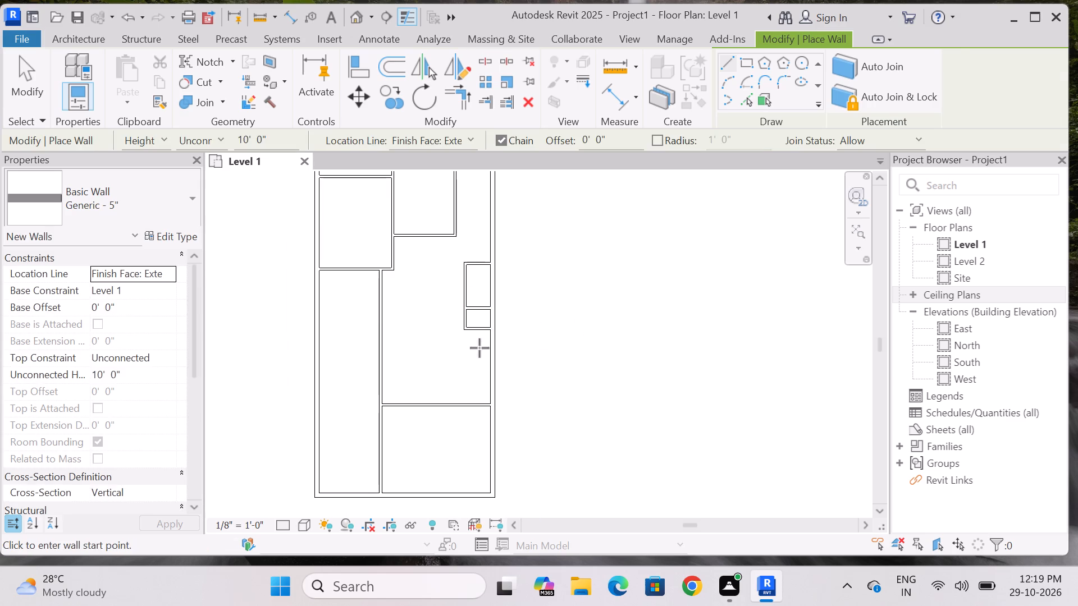
key("Escape")
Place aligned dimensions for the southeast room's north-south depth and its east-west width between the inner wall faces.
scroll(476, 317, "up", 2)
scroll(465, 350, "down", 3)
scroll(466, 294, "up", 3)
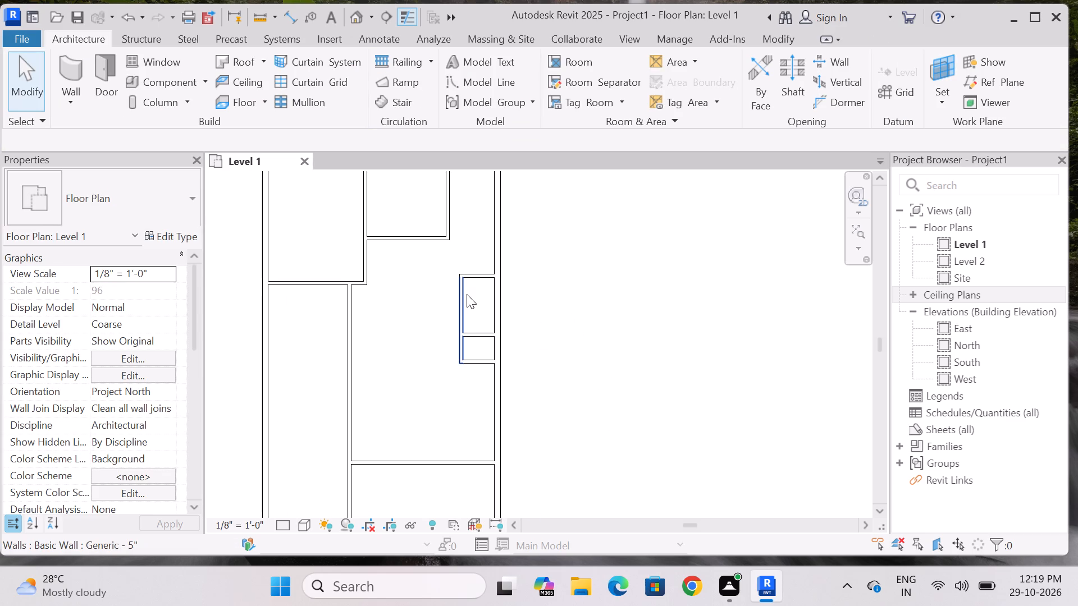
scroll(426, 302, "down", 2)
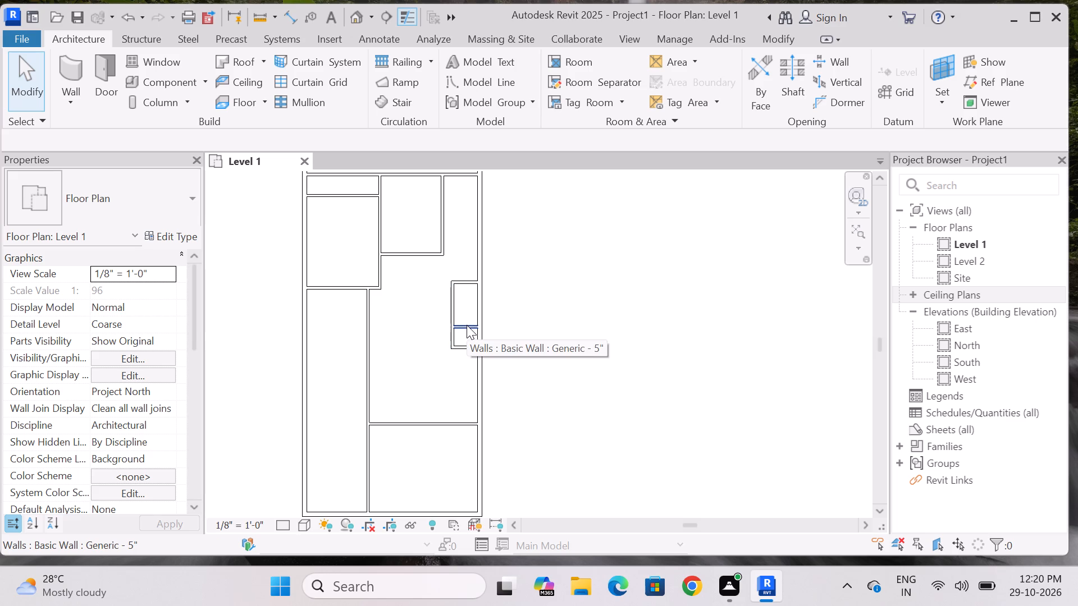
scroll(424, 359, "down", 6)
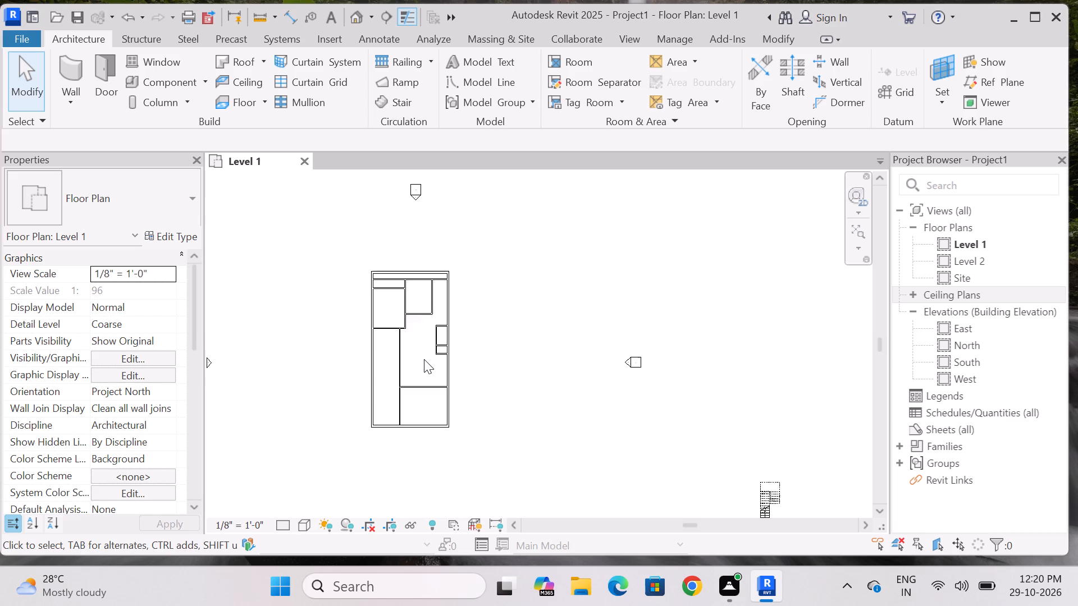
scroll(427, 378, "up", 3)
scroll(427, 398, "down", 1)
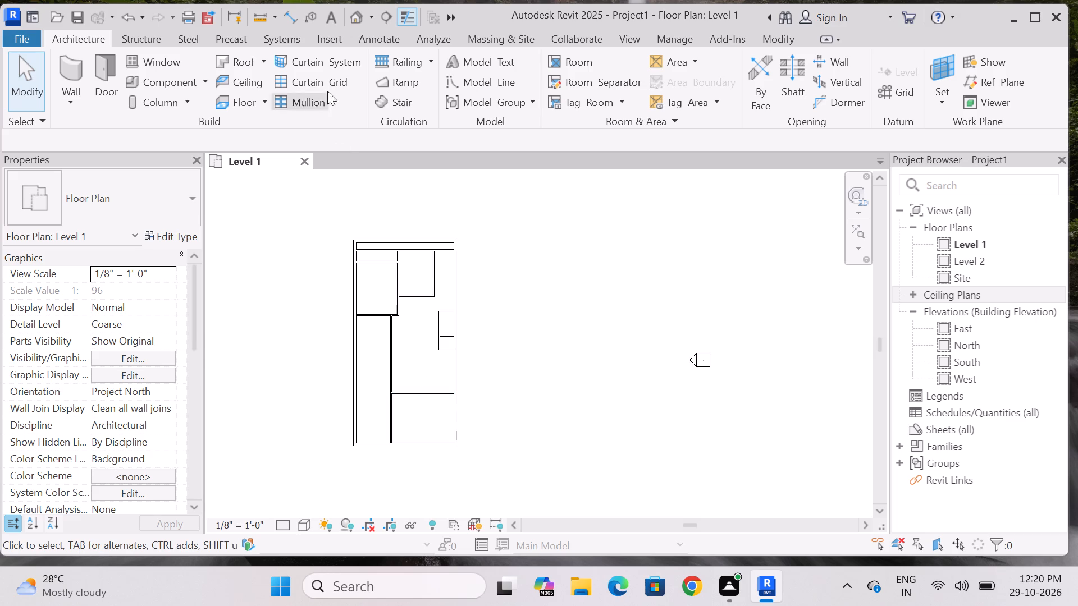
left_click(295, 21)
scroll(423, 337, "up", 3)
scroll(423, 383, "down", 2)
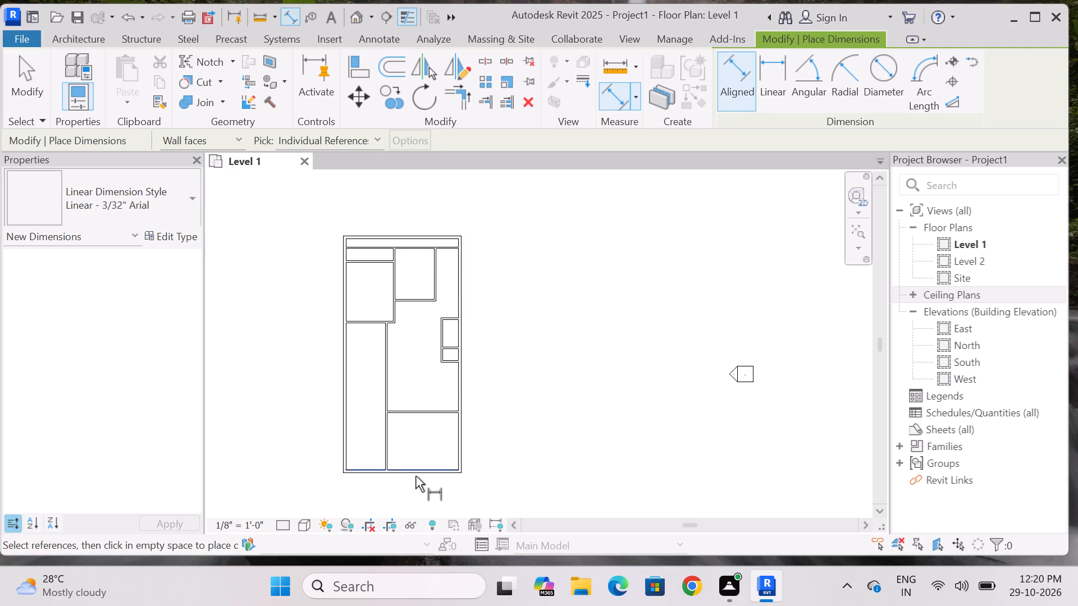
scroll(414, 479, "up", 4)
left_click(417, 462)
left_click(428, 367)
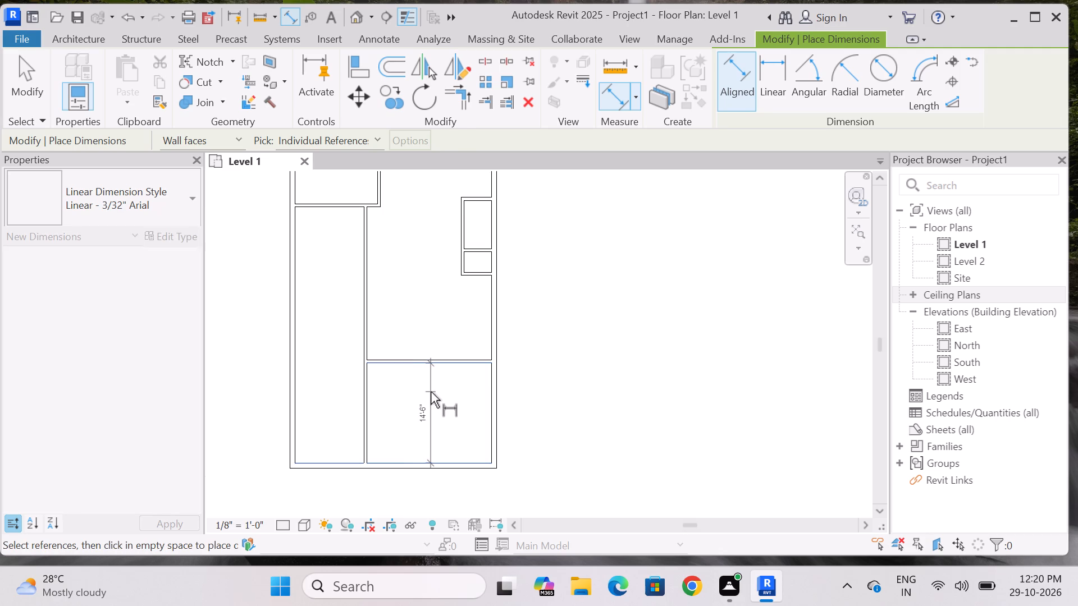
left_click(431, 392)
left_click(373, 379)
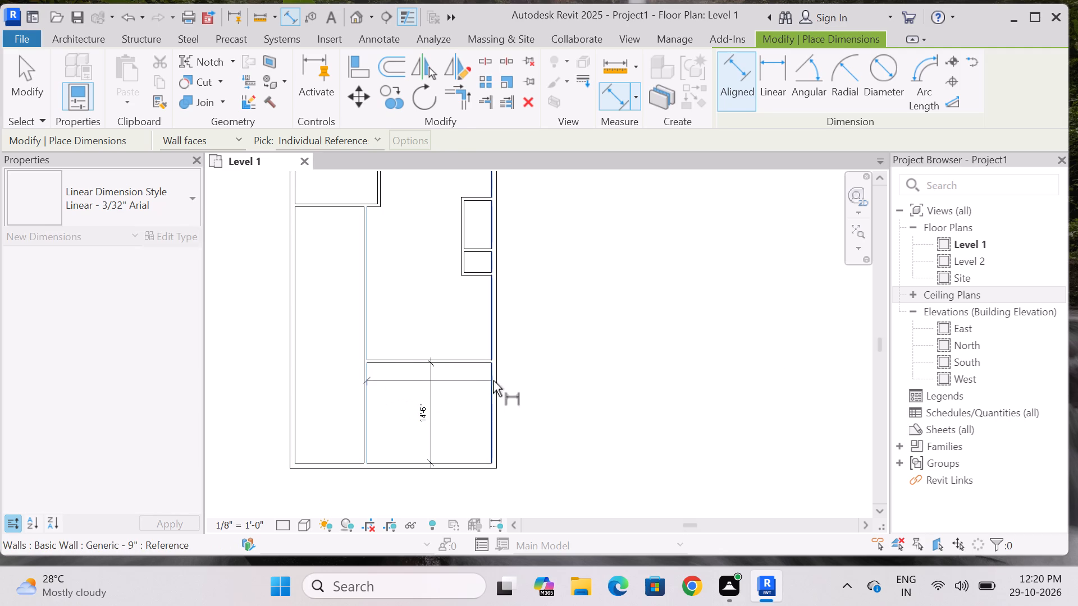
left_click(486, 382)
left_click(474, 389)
Examine the dimensioned southeast room and its relation to the central room and the small east-wall compartments.
scroll(467, 419, "down", 1)
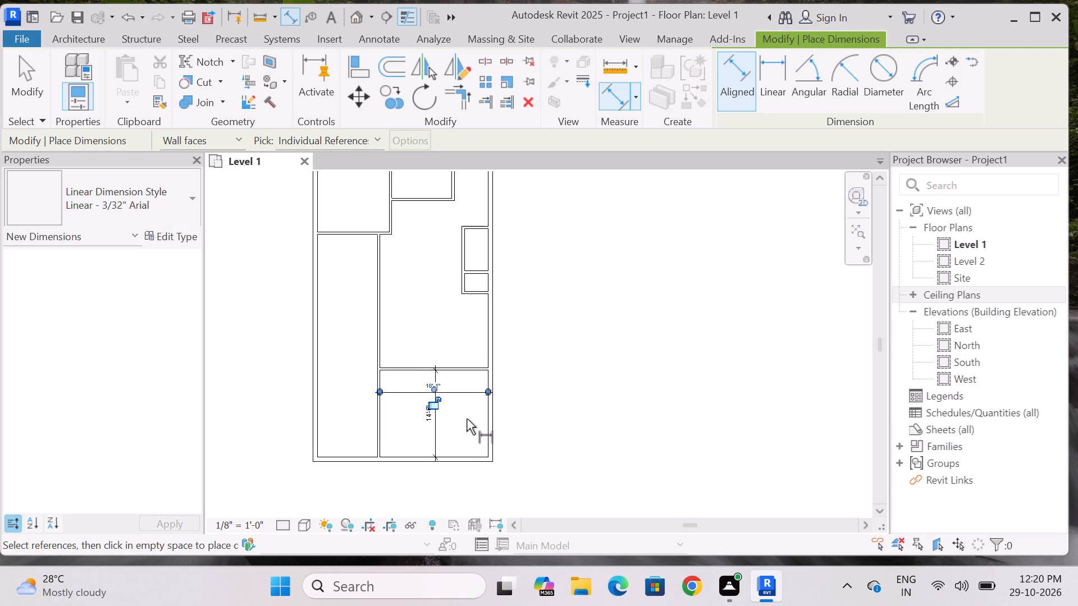
scroll(458, 444, "up", 3)
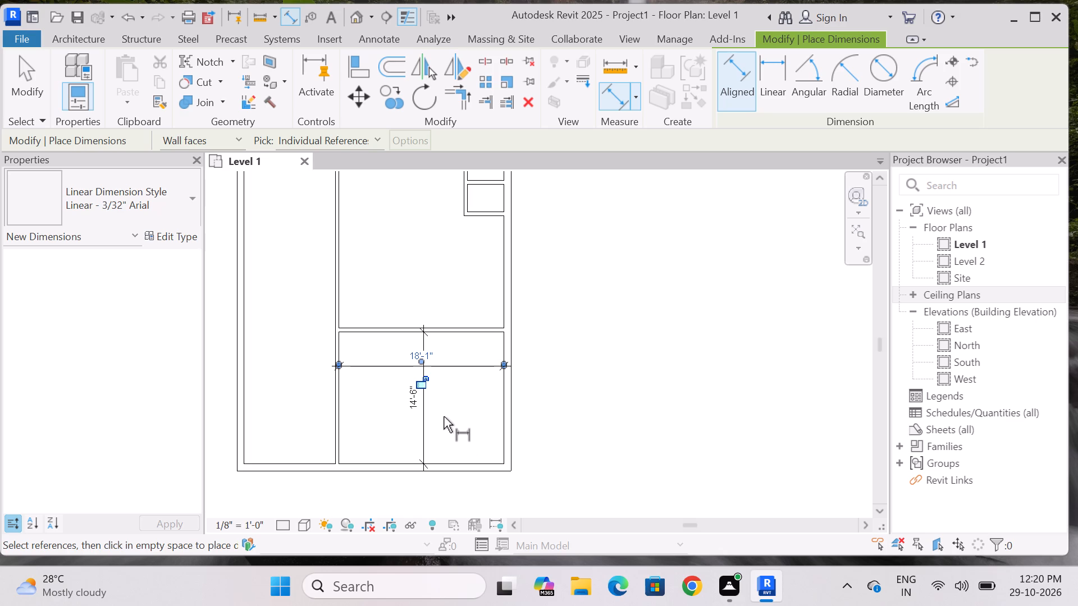
scroll(444, 417, "down", 3)
scroll(453, 412, "up", 2)
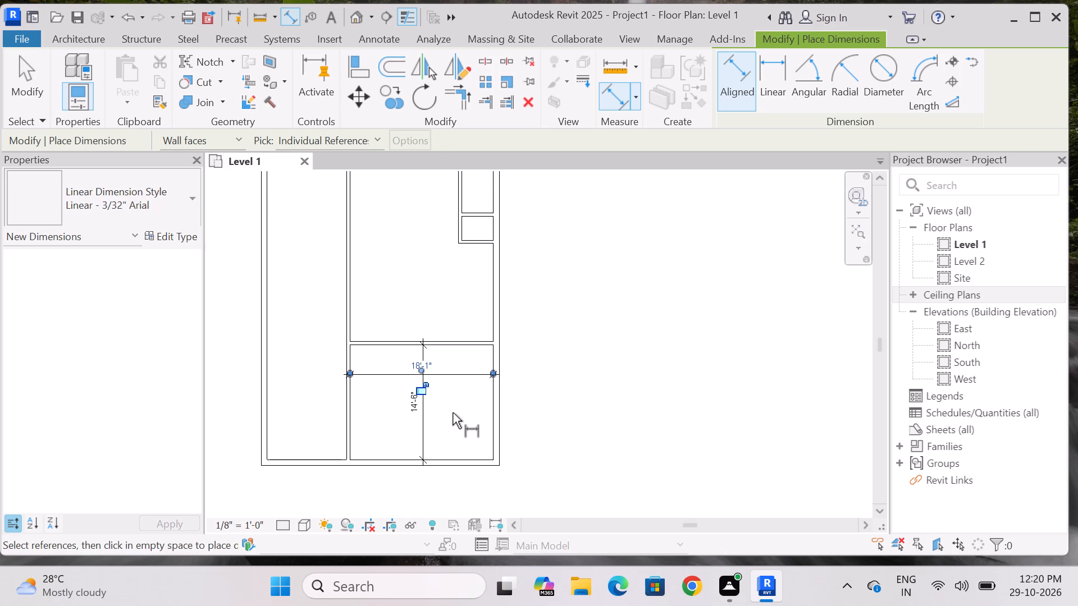
scroll(453, 412, "down", 3)
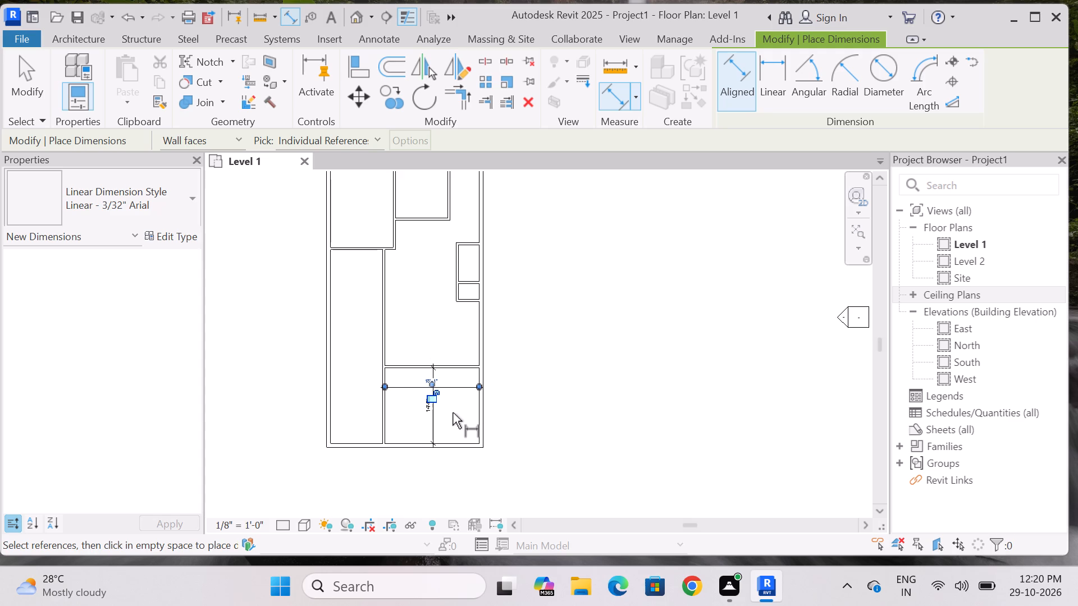
scroll(453, 412, "down", 2)
scroll(453, 412, "up", 7)
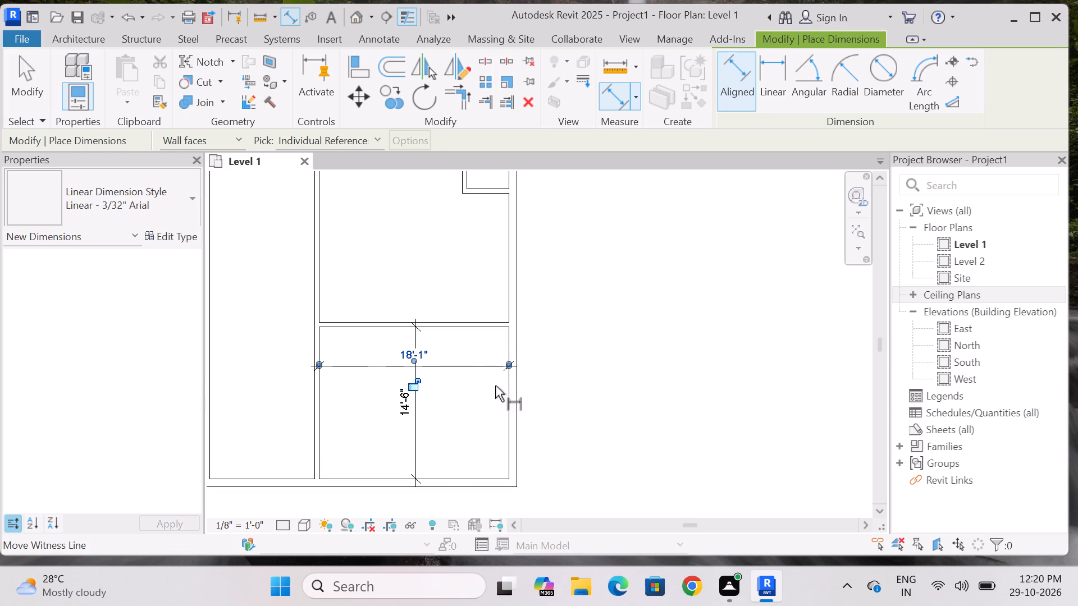
scroll(476, 407, "down", 6)
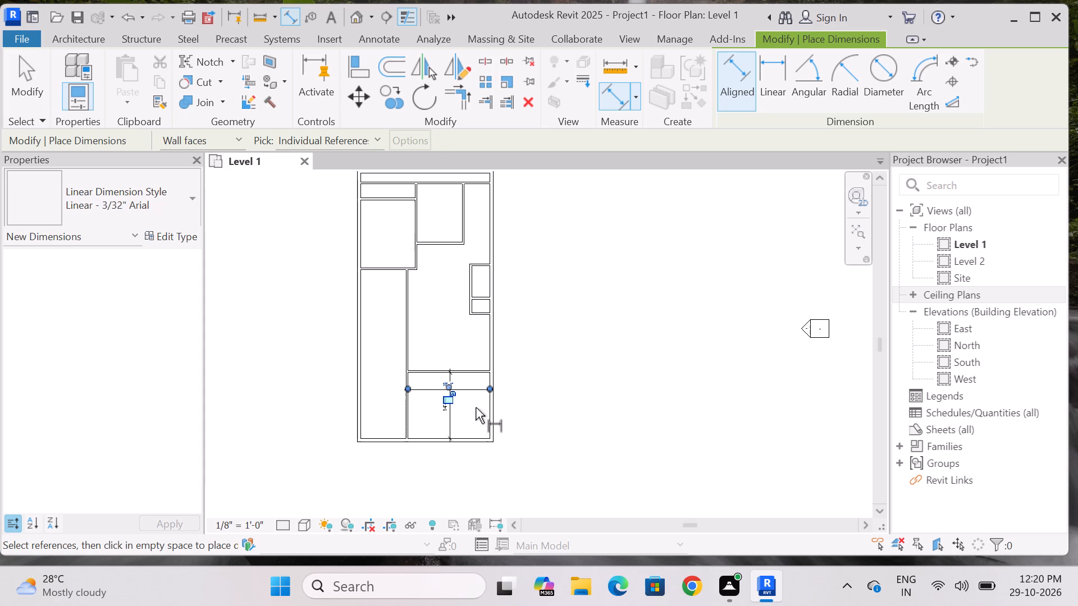
scroll(476, 407, "up", 6)
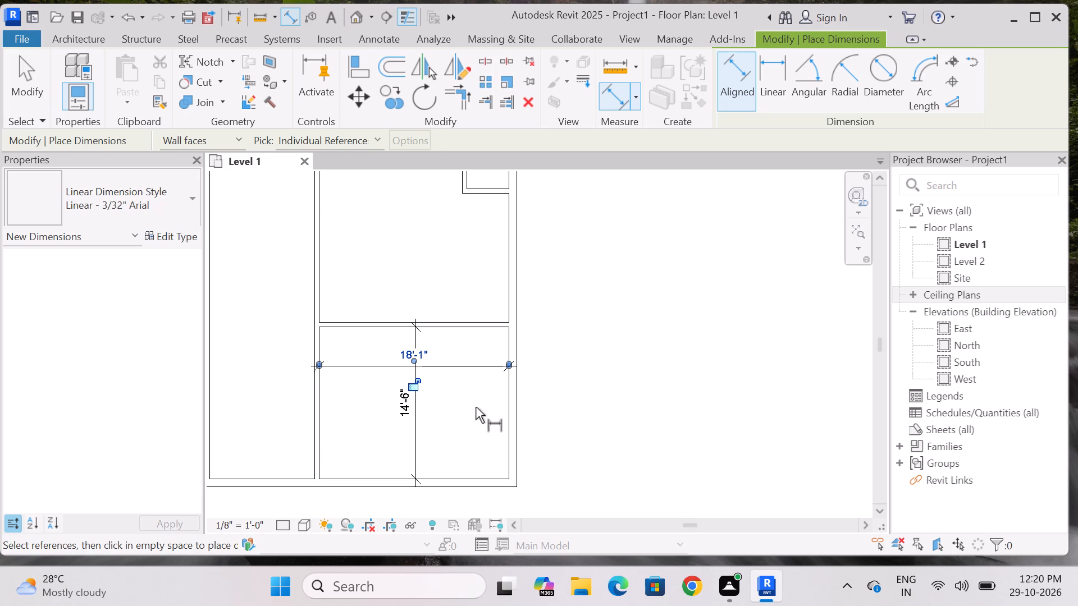
scroll(476, 407, "down", 3)
scroll(465, 410, "up", 2)
scroll(464, 409, "down", 3)
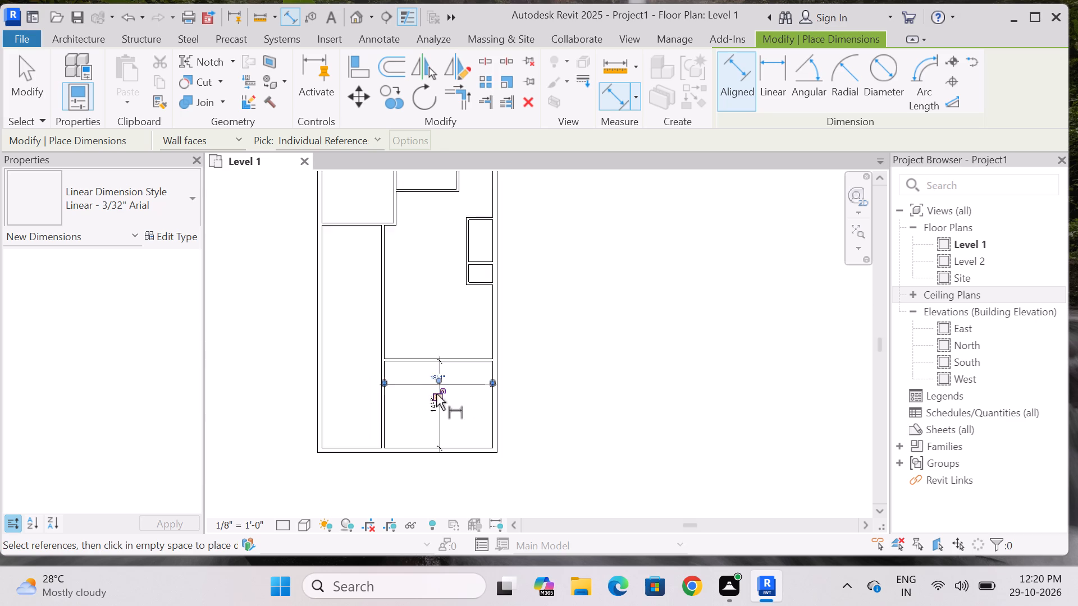
scroll(436, 392, "up", 5)
scroll(440, 392, "down", 6)
scroll(447, 359, "up", 5)
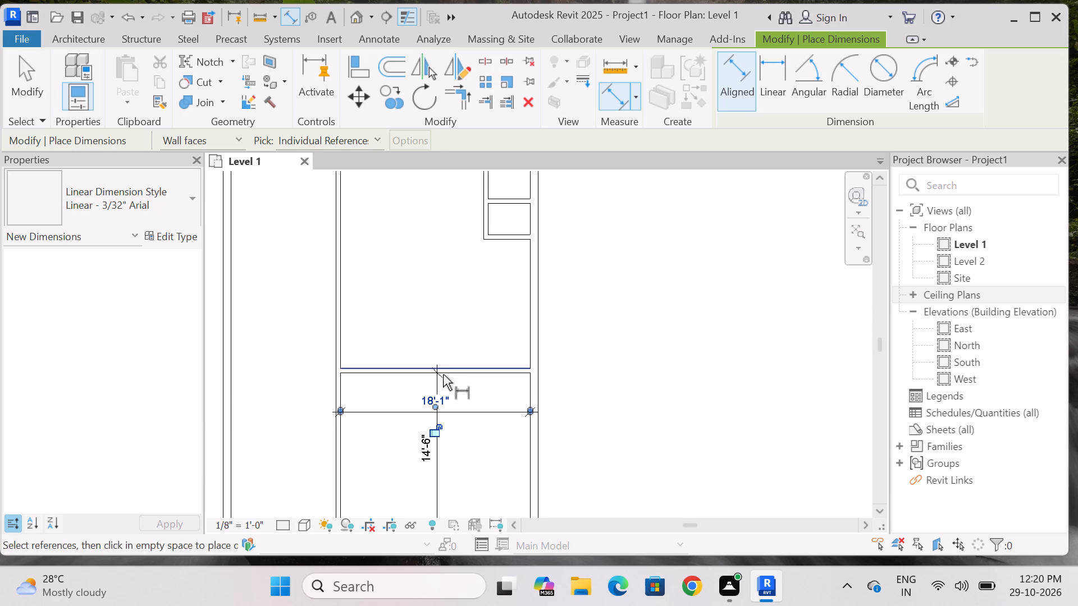
scroll(441, 421, "down", 3)
scroll(444, 439, "up", 3)
scroll(459, 386, "down", 1)
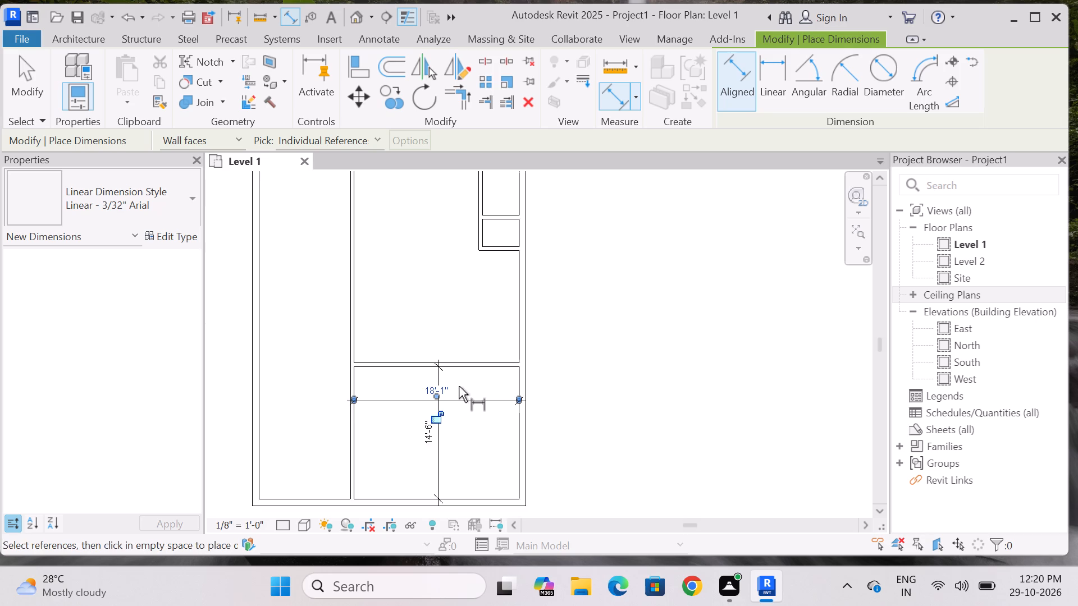
scroll(459, 386, "down", 2)
scroll(456, 412, "up", 2)
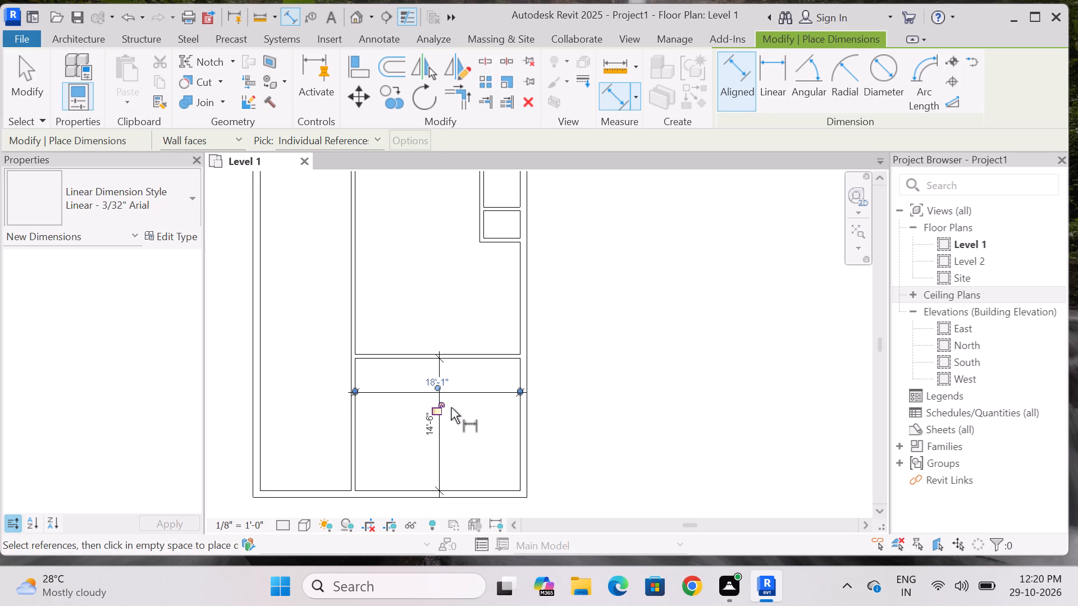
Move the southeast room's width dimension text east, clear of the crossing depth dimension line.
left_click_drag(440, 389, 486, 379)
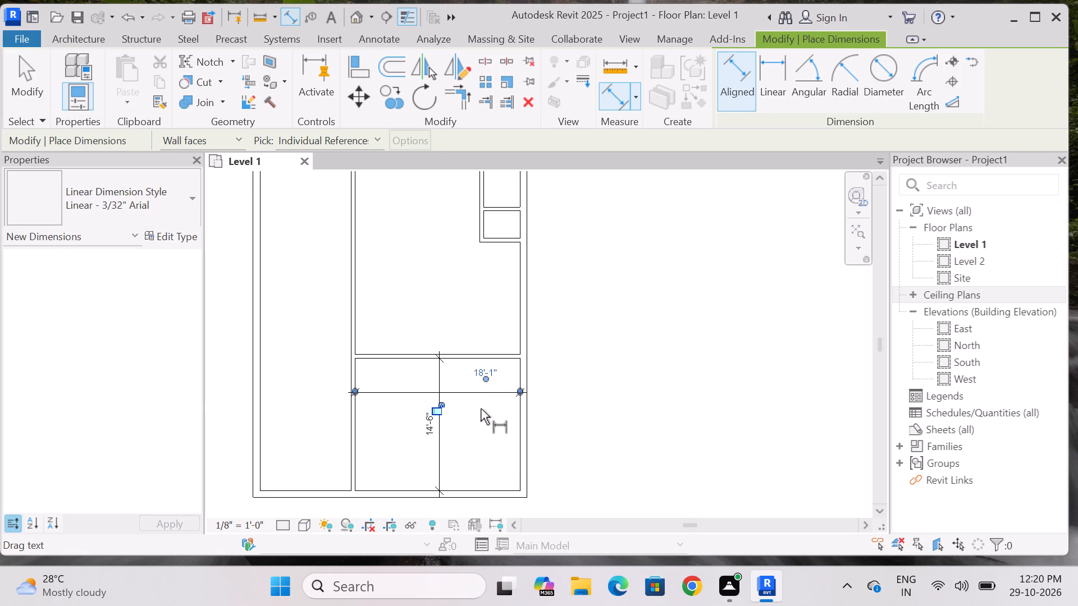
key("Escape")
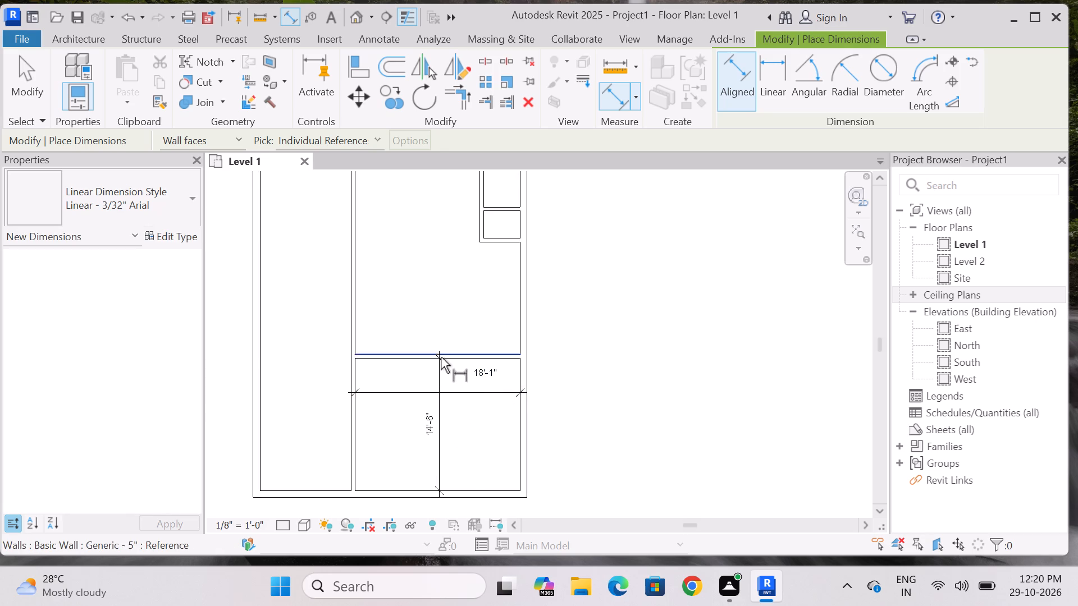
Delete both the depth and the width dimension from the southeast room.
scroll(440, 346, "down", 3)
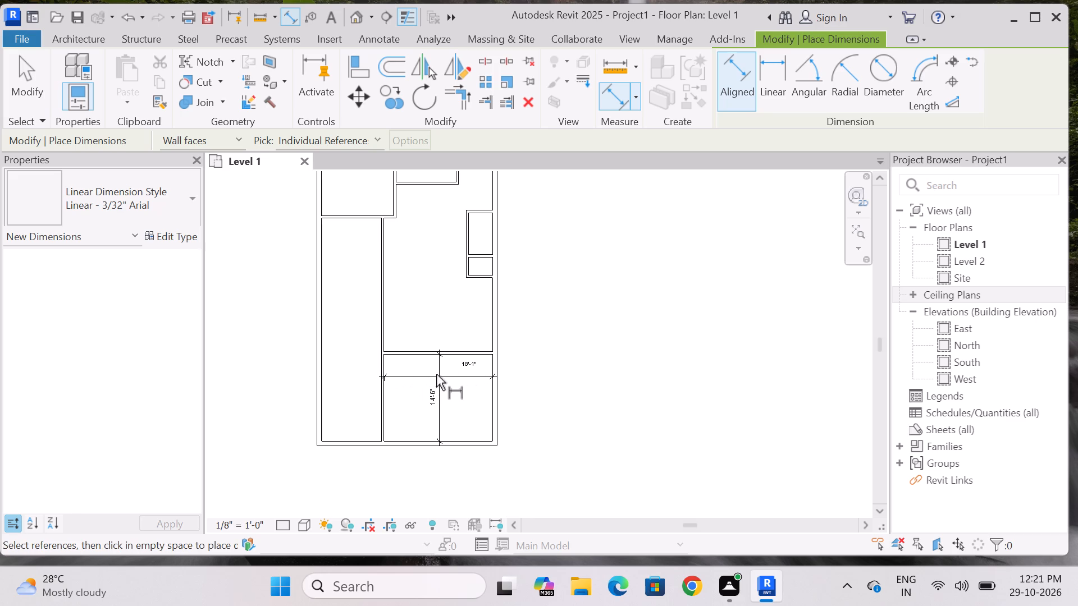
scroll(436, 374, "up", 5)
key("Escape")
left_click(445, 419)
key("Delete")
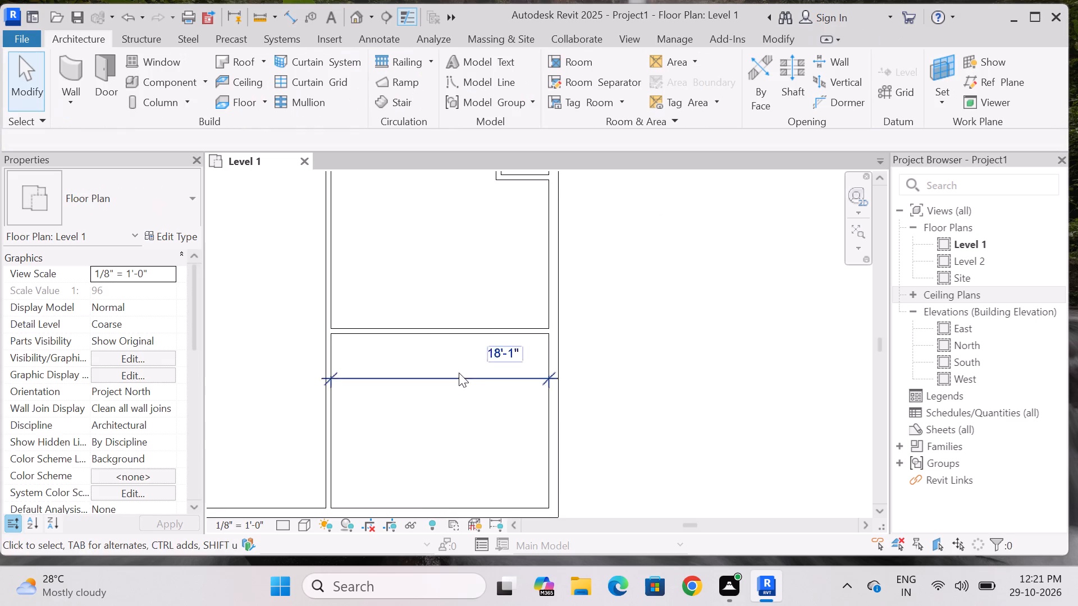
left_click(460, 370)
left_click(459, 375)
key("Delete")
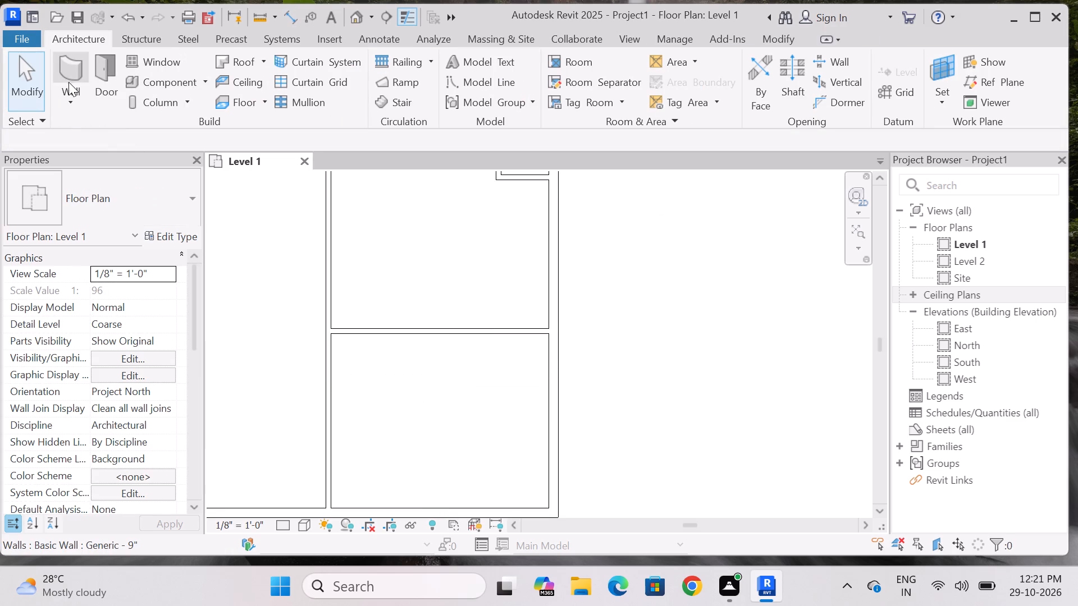
Draw a 5" partition across the southeast room, starting 10' from its west wall and running south to the outer wall.
left_click(68, 80)
scroll(346, 344, "up", 2)
scroll(346, 344, "down", 4)
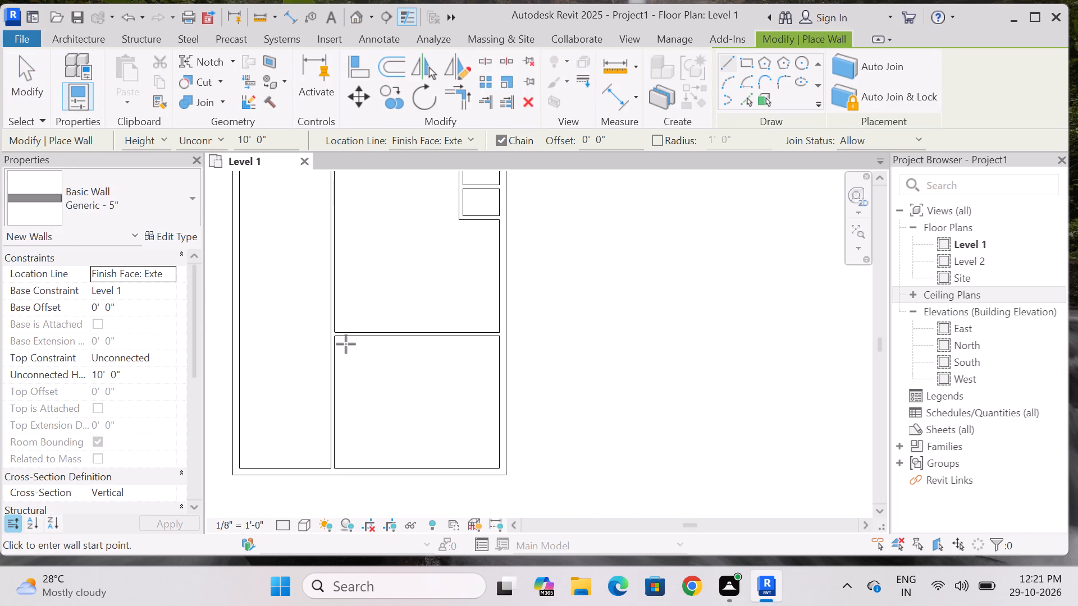
scroll(346, 344, "down", 2)
scroll(346, 344, "up", 3)
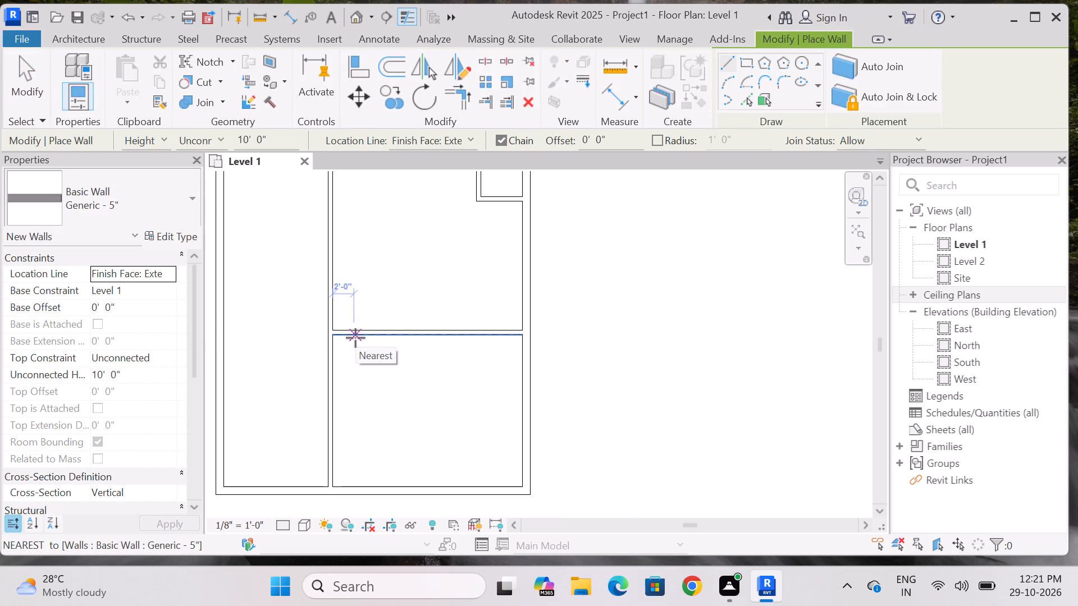
type("10'")
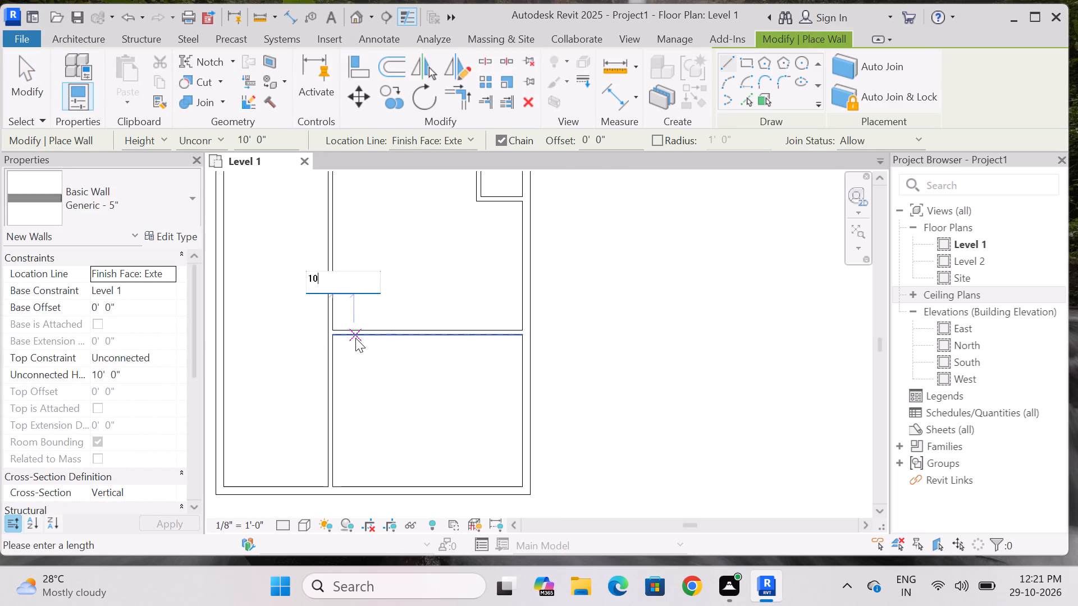
key("Return")
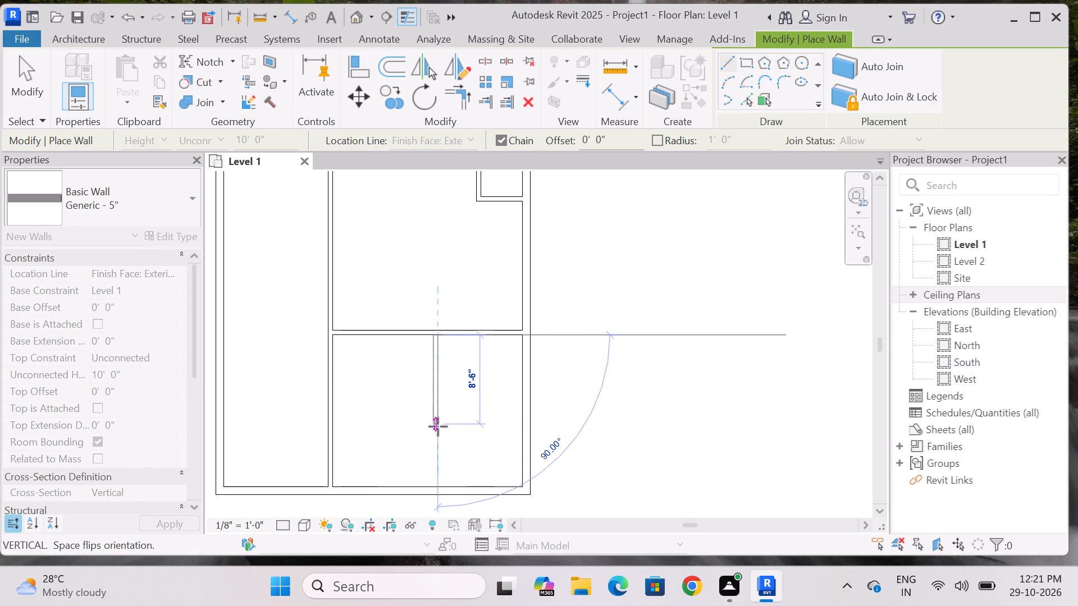
key("space")
scroll(437, 428, "down", 2)
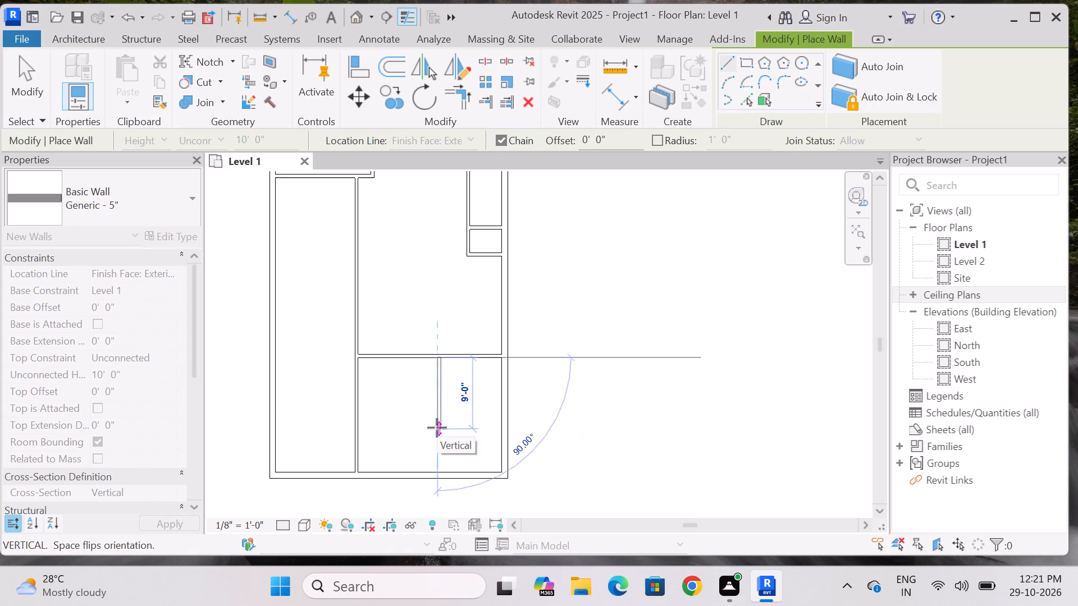
scroll(438, 500, "up", 5)
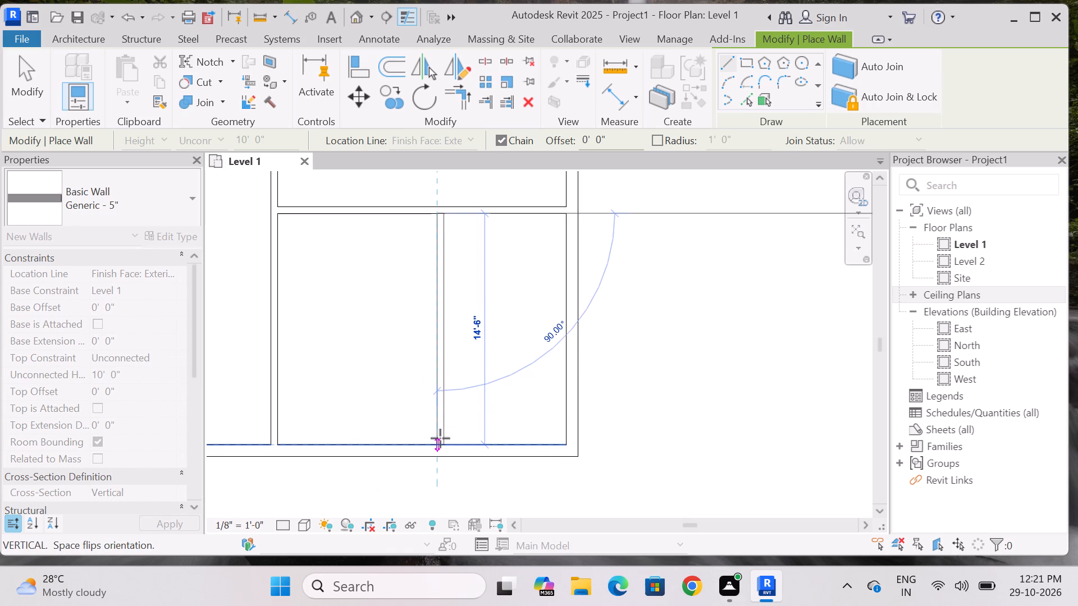
left_click(440, 438)
key("Escape")
scroll(433, 479, "down", 3)
key("Escape")
scroll(433, 479, "down", 3)
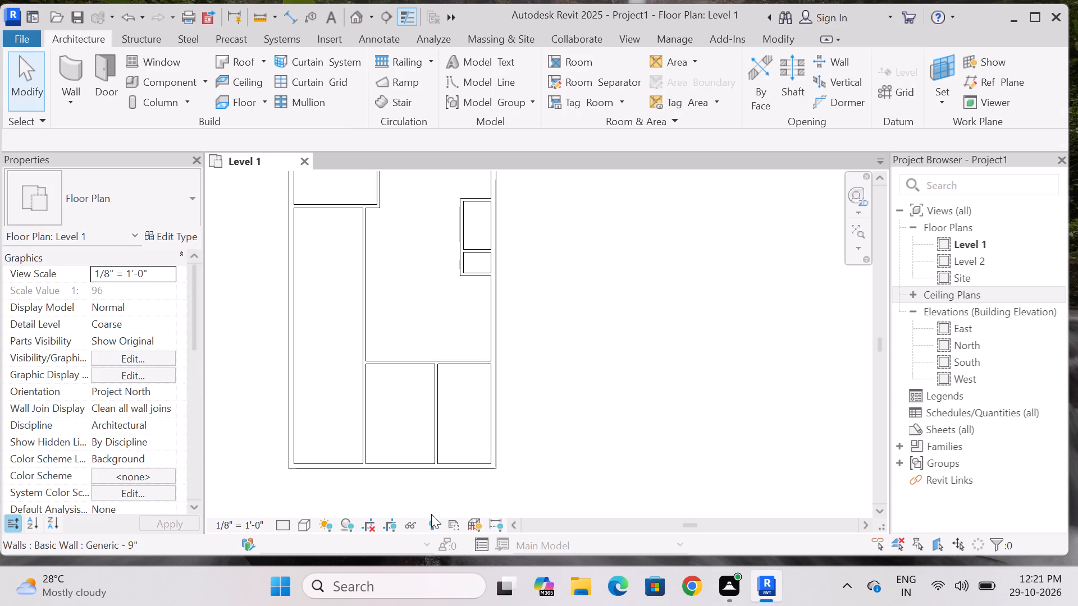
Examine the overall floor plan and the two spaces the new partition forms in the southeast.
scroll(490, 396, "down", 4)
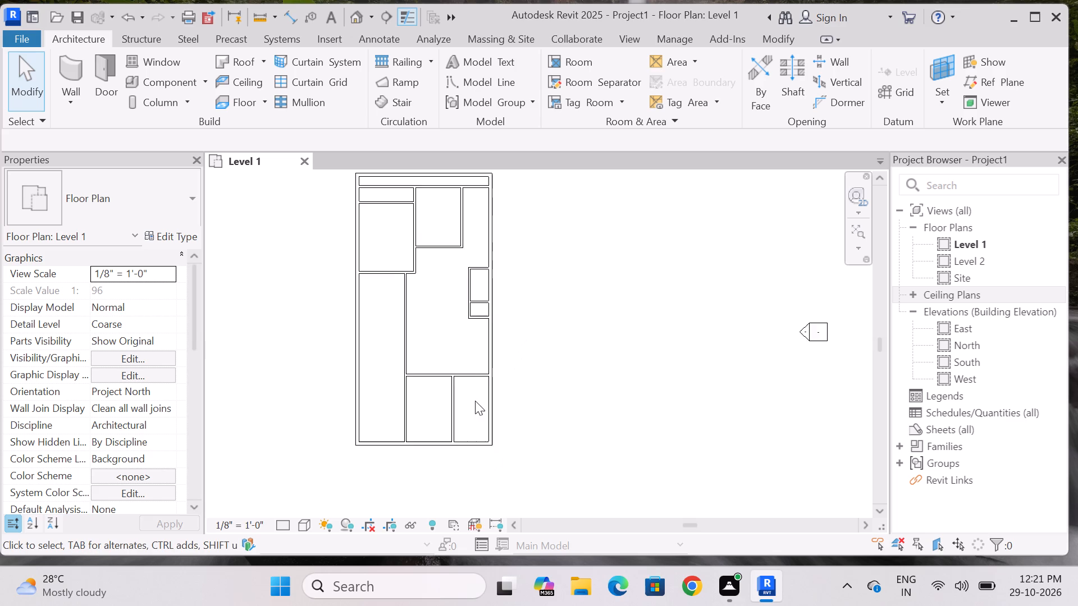
scroll(463, 352, "up", 7)
scroll(463, 369, "down", 2)
scroll(476, 443, "up", 1)
scroll(479, 409, "down", 4)
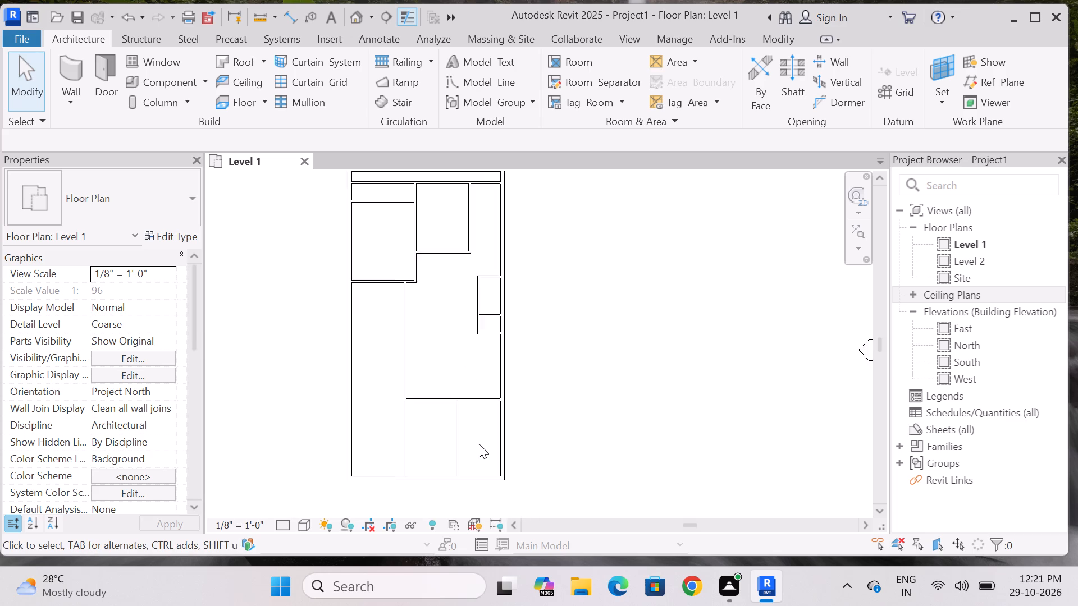
scroll(479, 445, "up", 3)
scroll(480, 442, "down", 1)
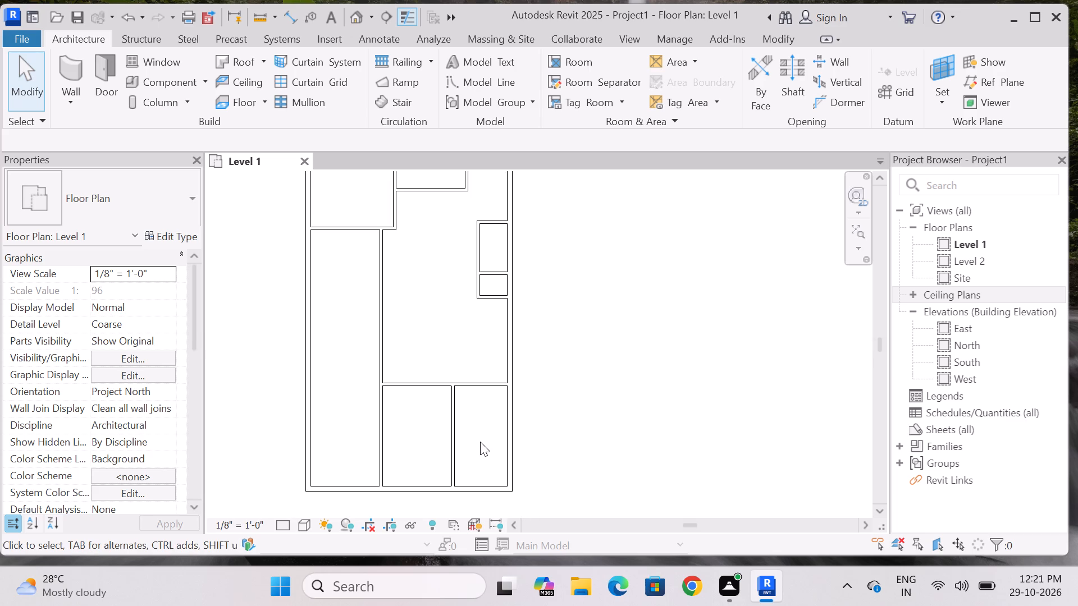
Check the east space's width and the west space's depth and width using aligned dimensions without placing them.
left_click(290, 17)
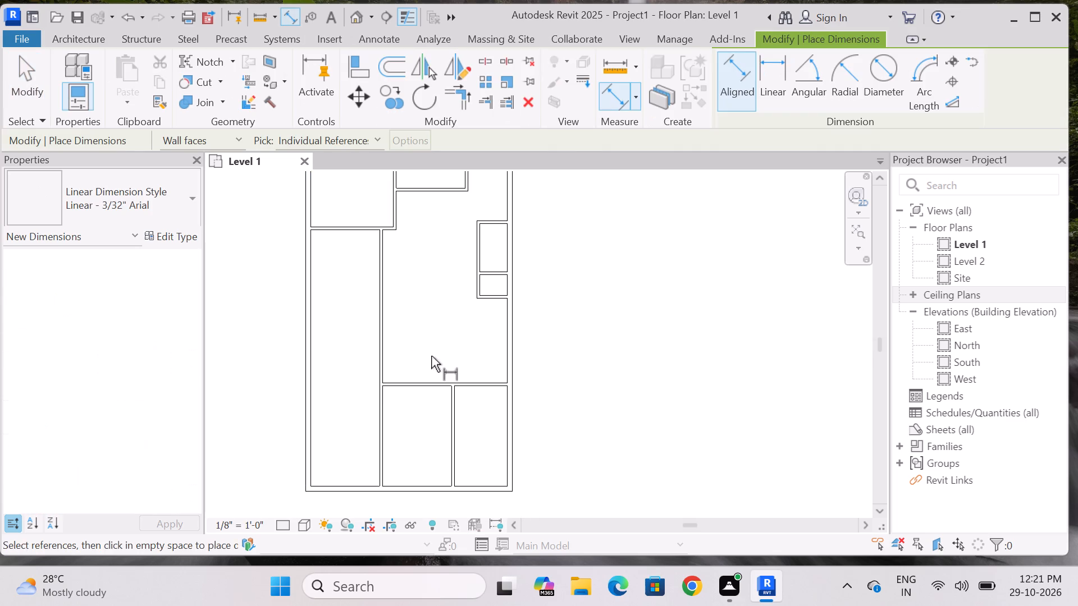
scroll(431, 356, "up", 3)
left_click_drag(468, 433, 474, 432)
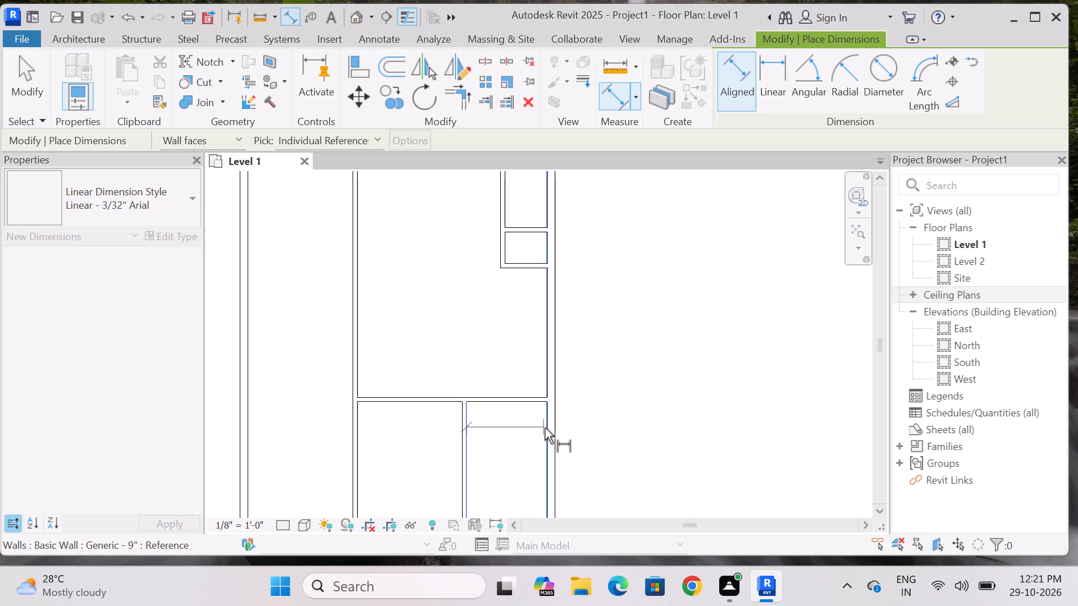
left_click(545, 428)
key("Escape")
scroll(459, 322, "down", 3)
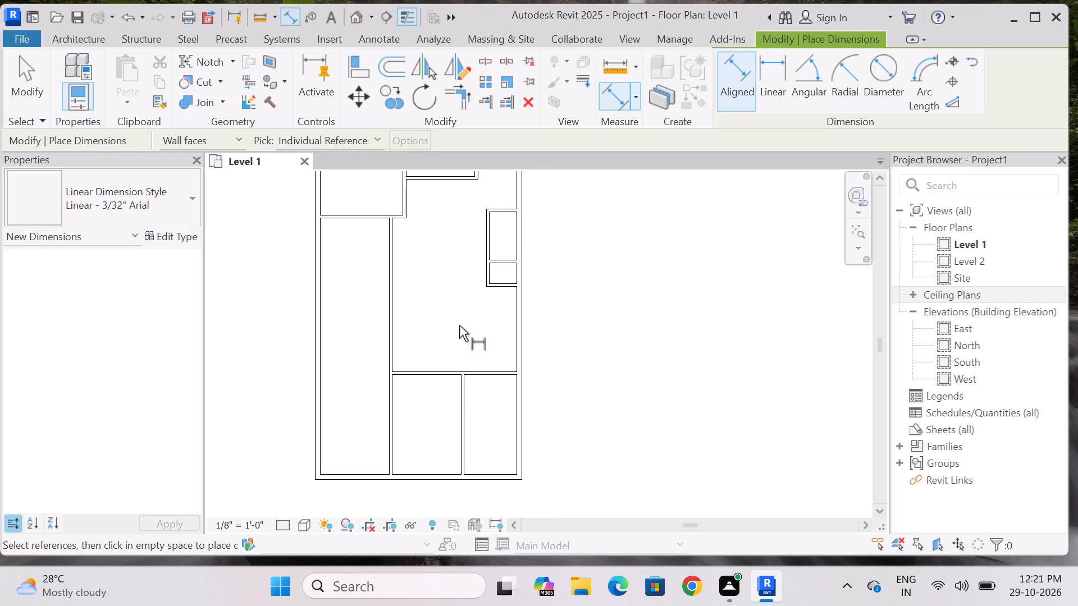
scroll(444, 407, "up", 2)
left_click(423, 490)
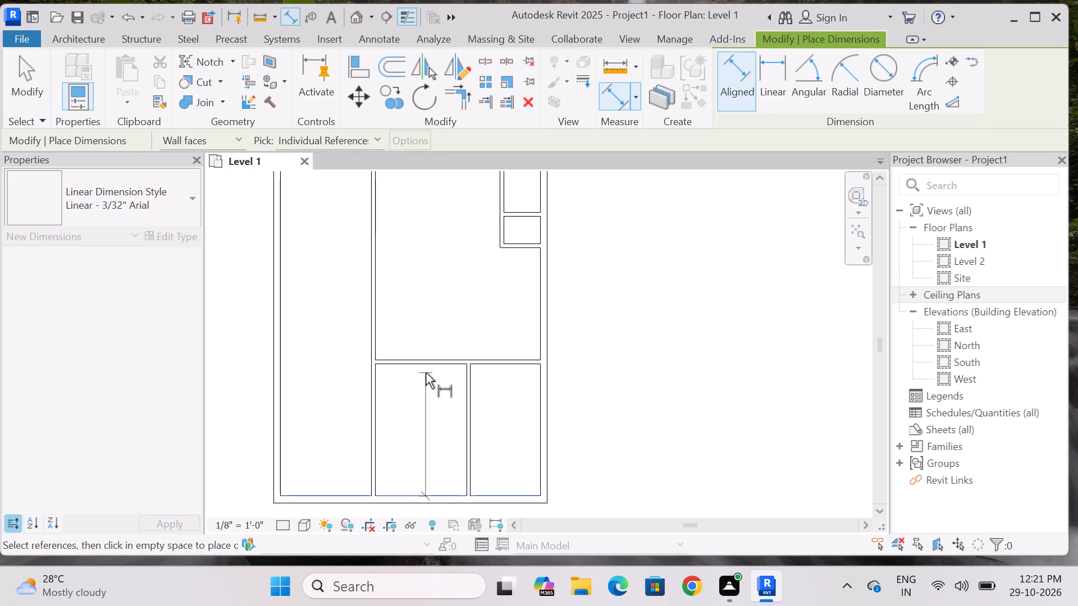
left_click(426, 370)
key("Escape")
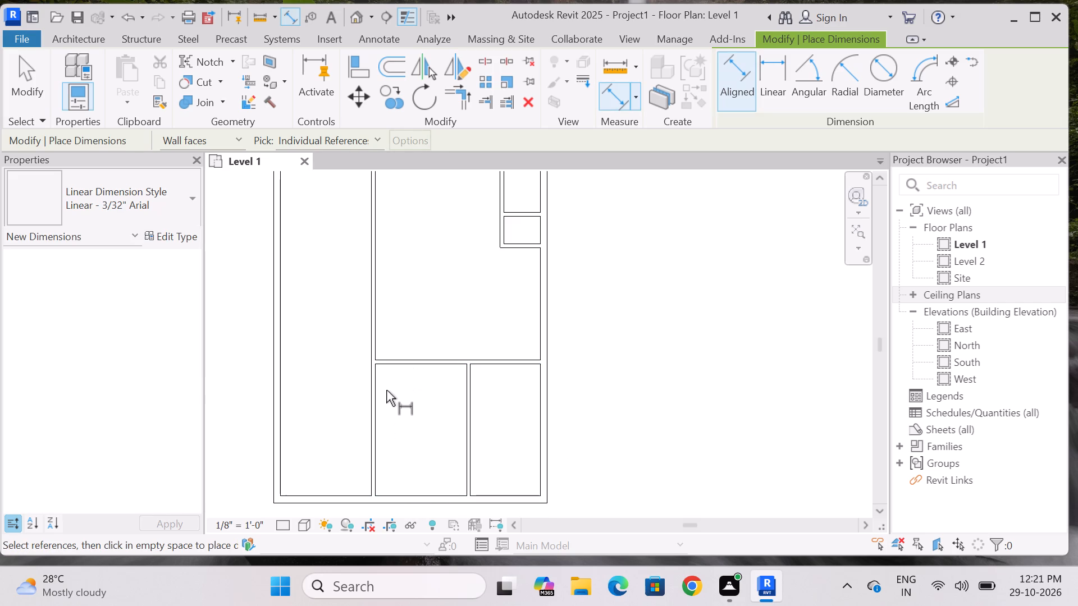
left_click(380, 390)
left_click(466, 394)
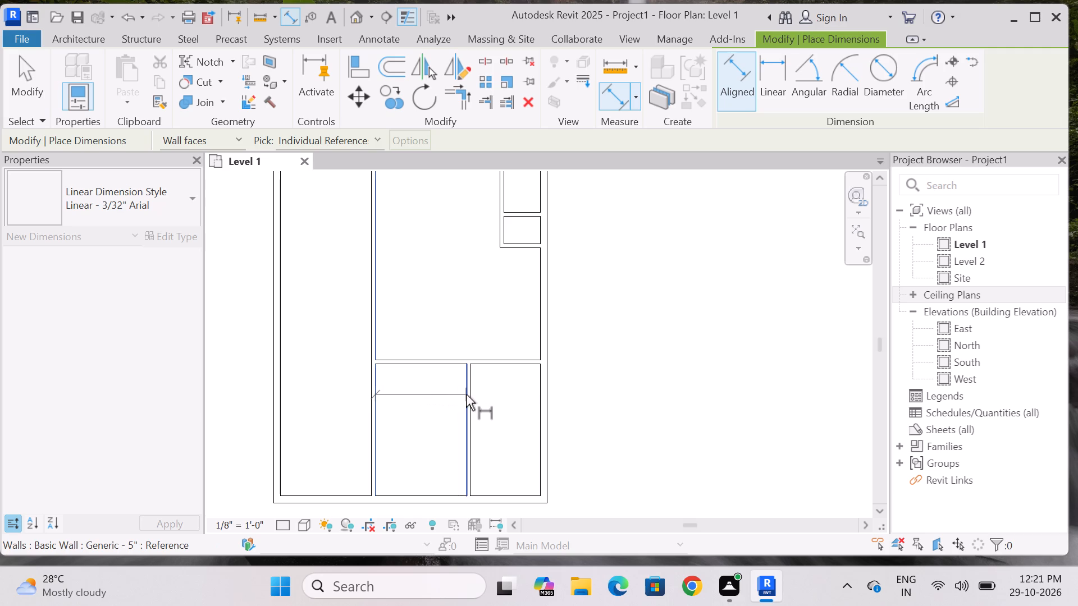
key("Escape")
scroll(416, 403, "down", 4)
scroll(468, 385, "up", 4)
key("Escape")
Shorten the partition north of the two southeast spaces so its east end meets the new north-south partition's east face.
left_click(468, 380)
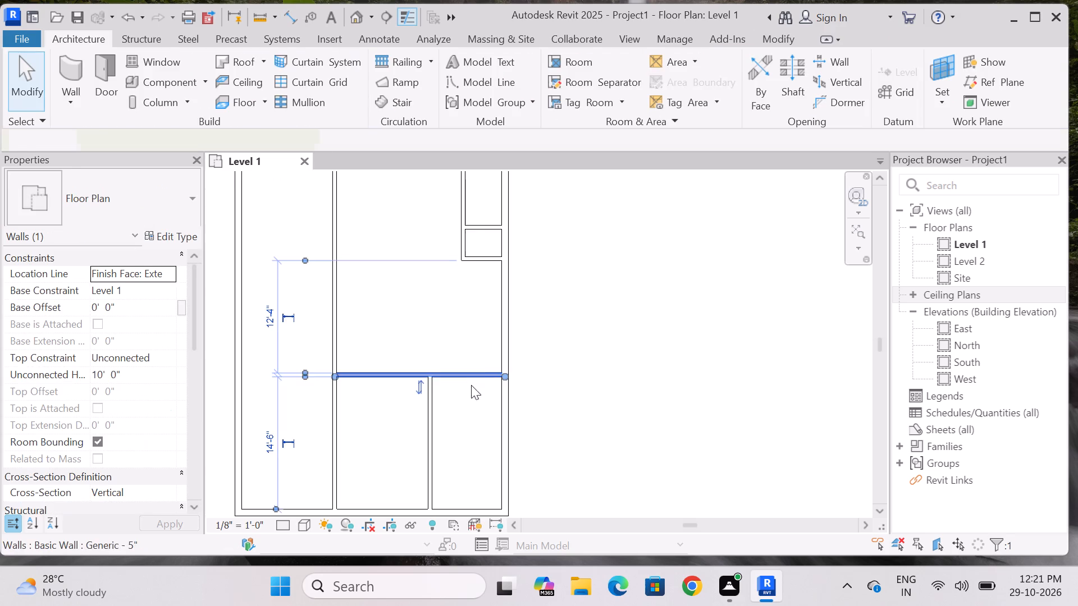
scroll(501, 375, "up", 2)
left_click_drag(508, 376, 412, 379)
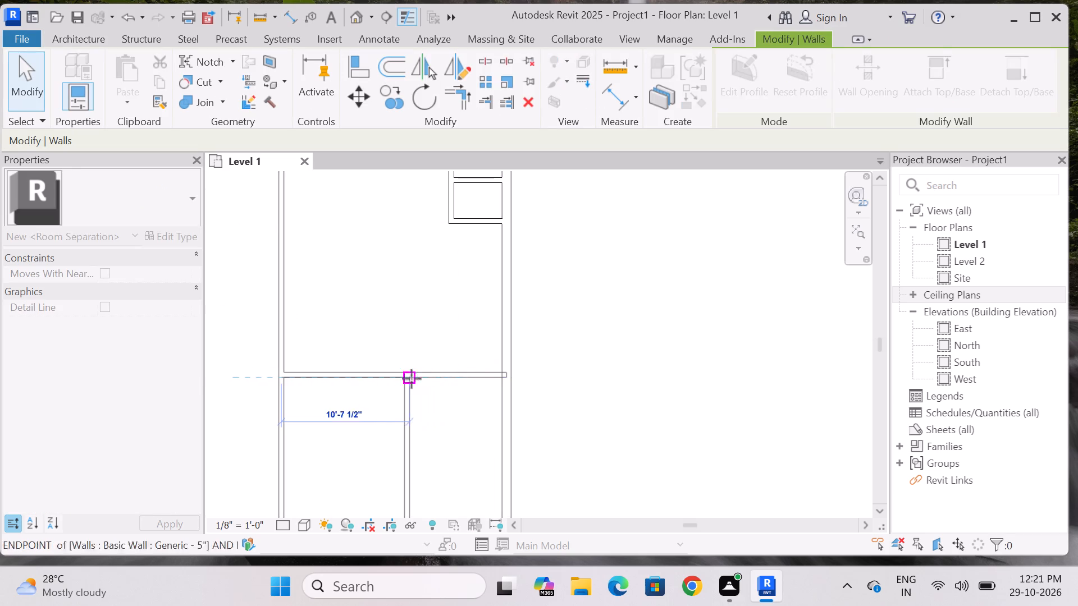
left_click_drag(412, 379, 408, 379)
key("Escape")
scroll(407, 378, "up", 5)
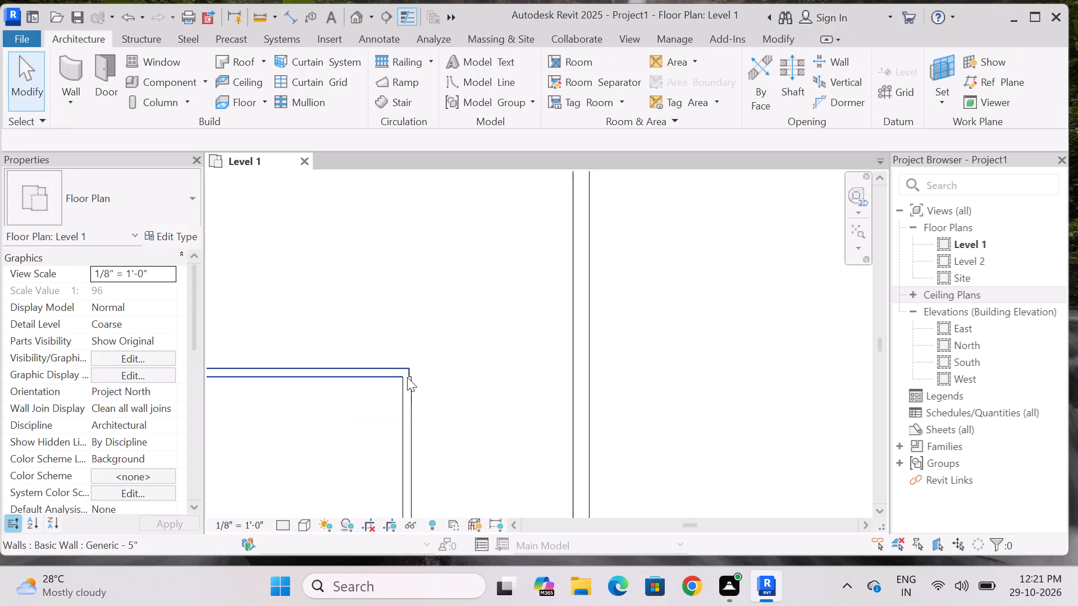
left_click(396, 368)
scroll(401, 377, "up", 3)
left_click_drag(412, 375, 426, 375)
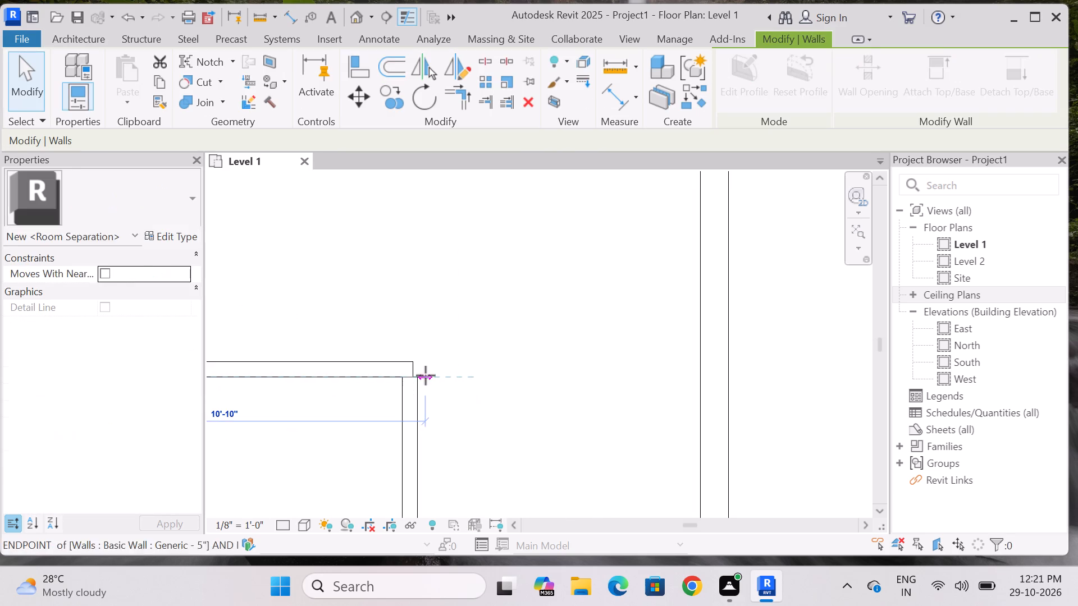
left_click_drag(426, 375, 422, 377)
key("Escape")
scroll(414, 316, "down", 8)
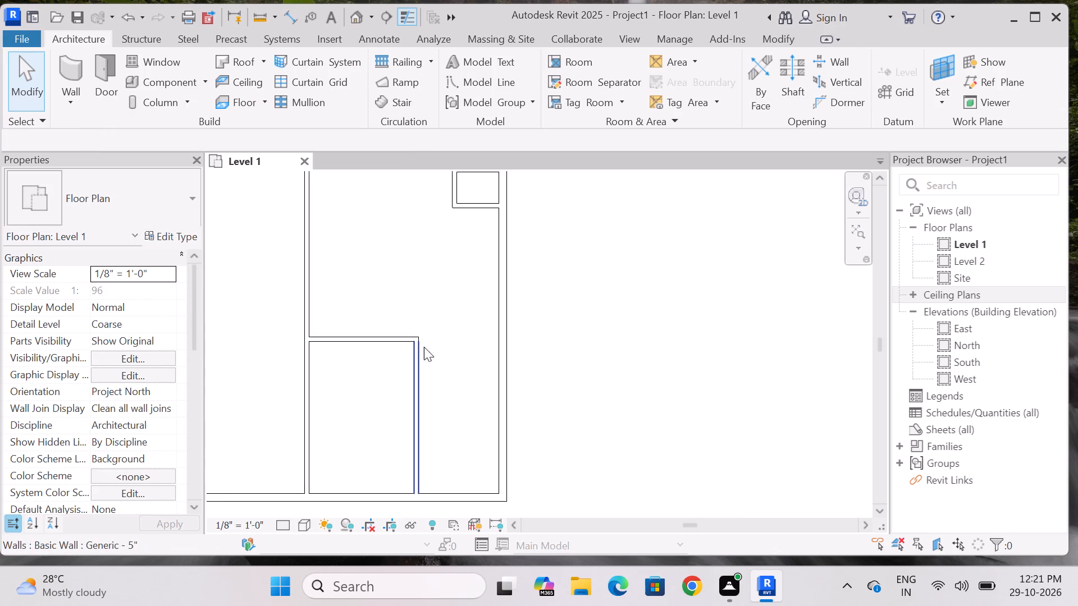
Examine the opened southeast strip and how it connects to the central room and the rest of the plan.
scroll(424, 347, "down", 6)
scroll(448, 261, "up", 6)
scroll(451, 322, "down", 5)
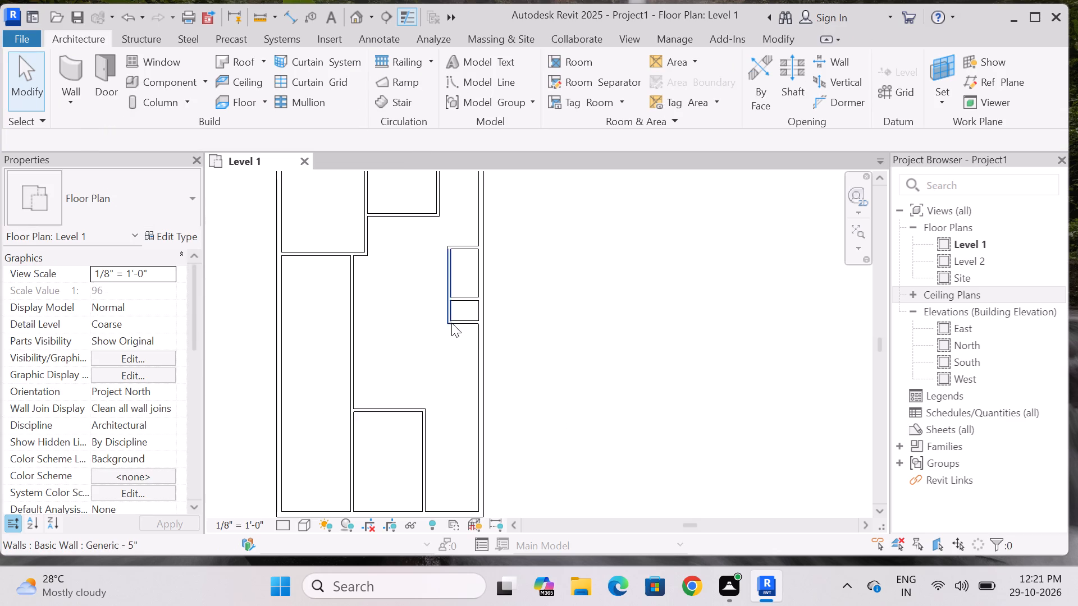
scroll(451, 323, "down", 3)
scroll(456, 419, "up", 3)
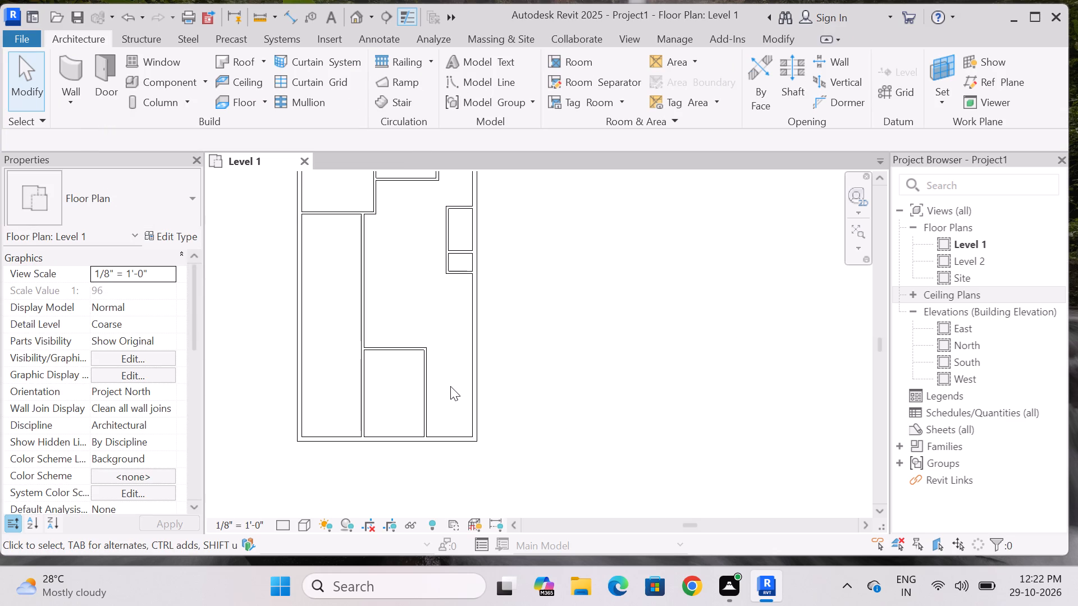
scroll(450, 386, "up", 2)
scroll(456, 415, "down", 3)
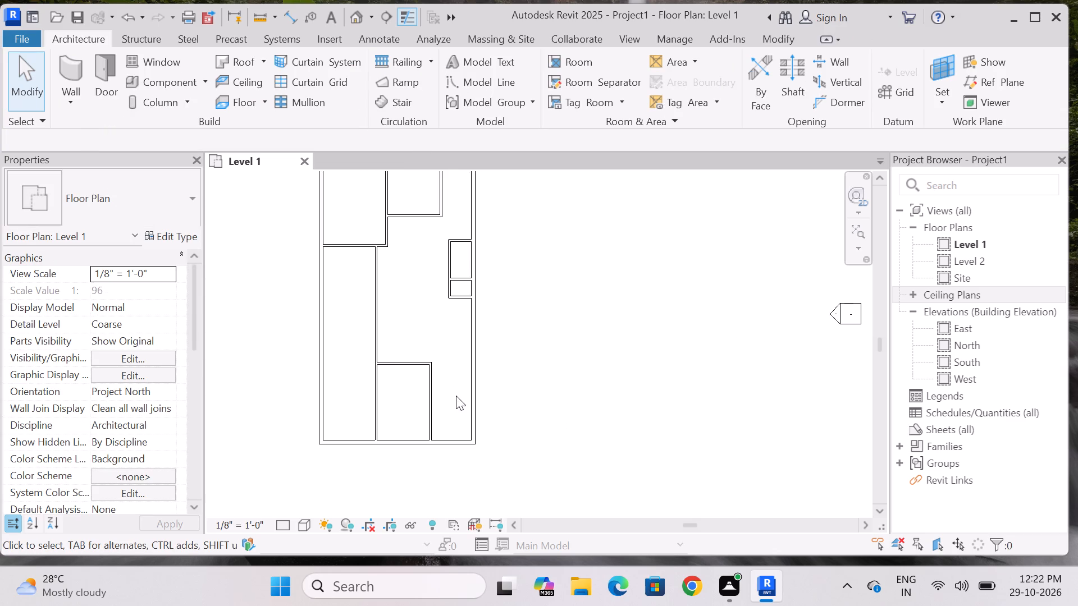
scroll(450, 416, "up", 2)
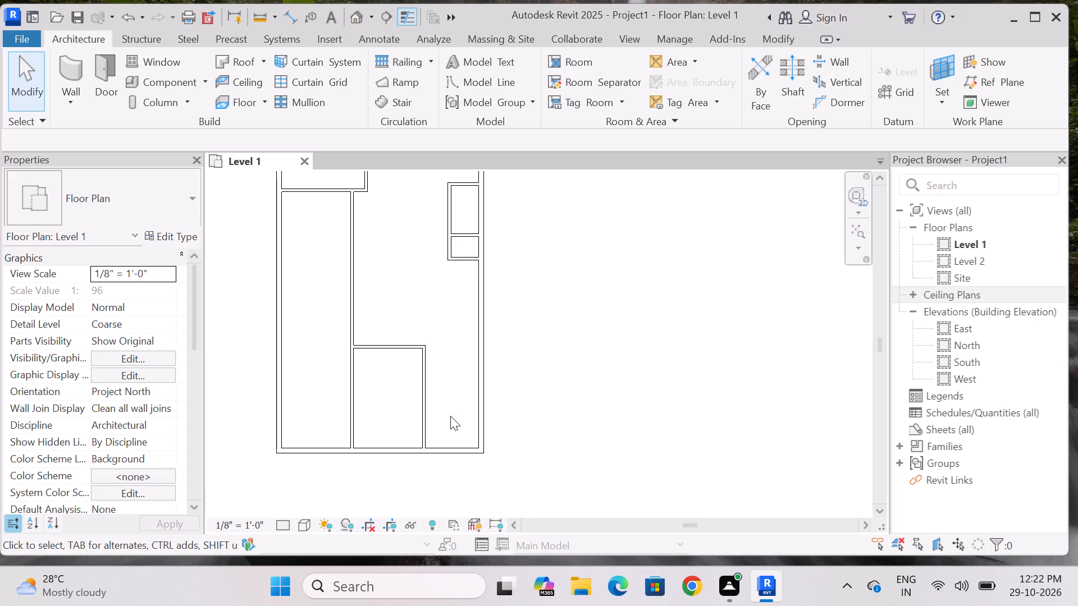
scroll(450, 416, "down", 2)
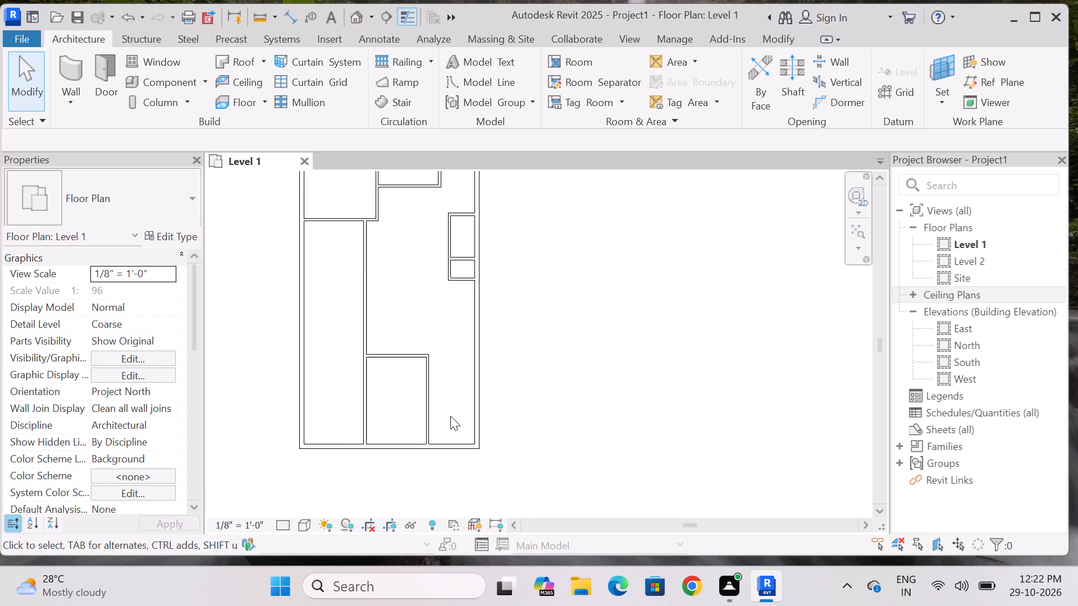
scroll(450, 416, "down", 3)
scroll(447, 396, "up", 1)
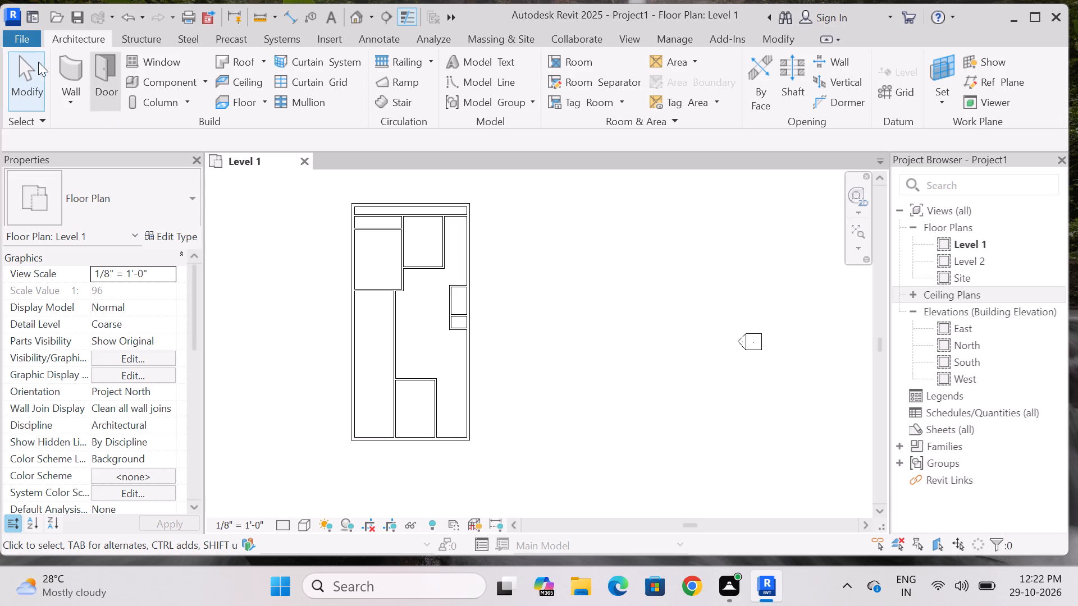
Draw a 5" cross wall about 7'-8" long from the new partition to the east outer wall, about 5'-6" north of the south wall.
left_click(68, 68)
scroll(446, 468, "up", 6)
scroll(438, 443, "down", 3)
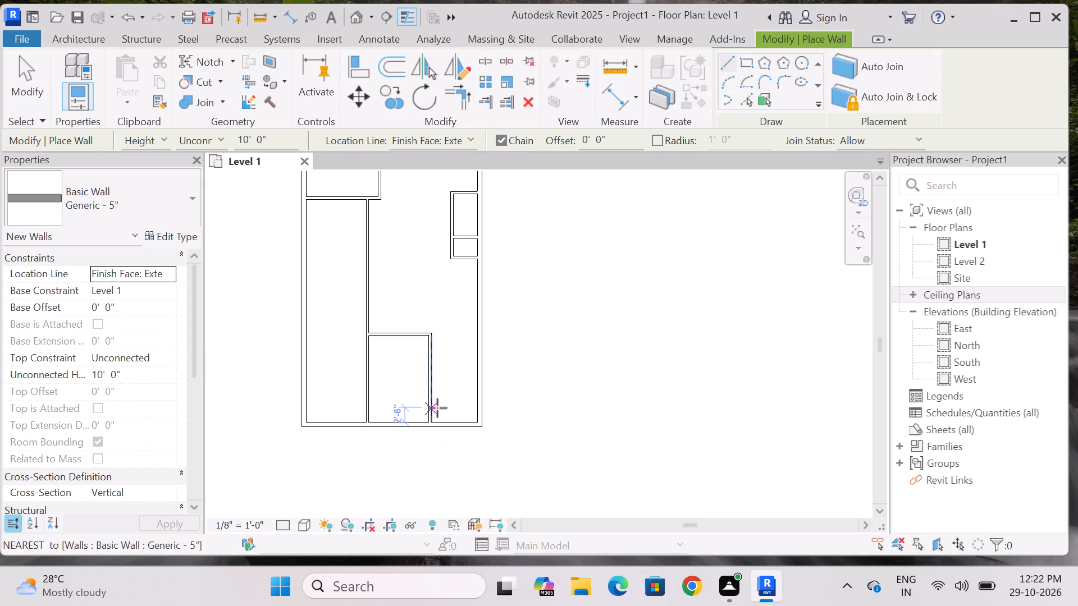
scroll(437, 408, "up", 3)
scroll(433, 475, "down", 1)
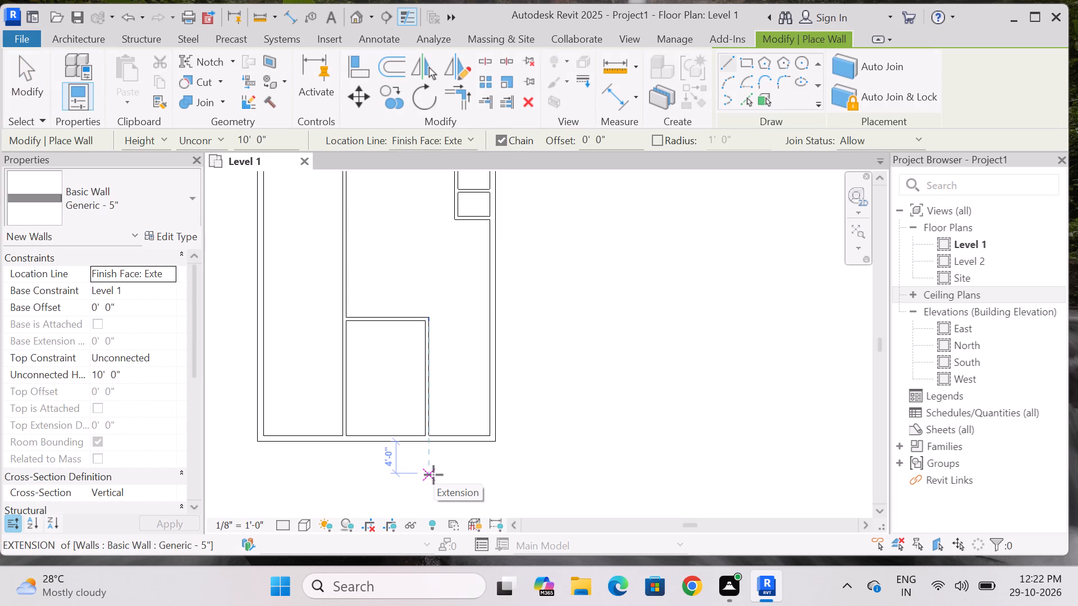
scroll(438, 447, "down", 3)
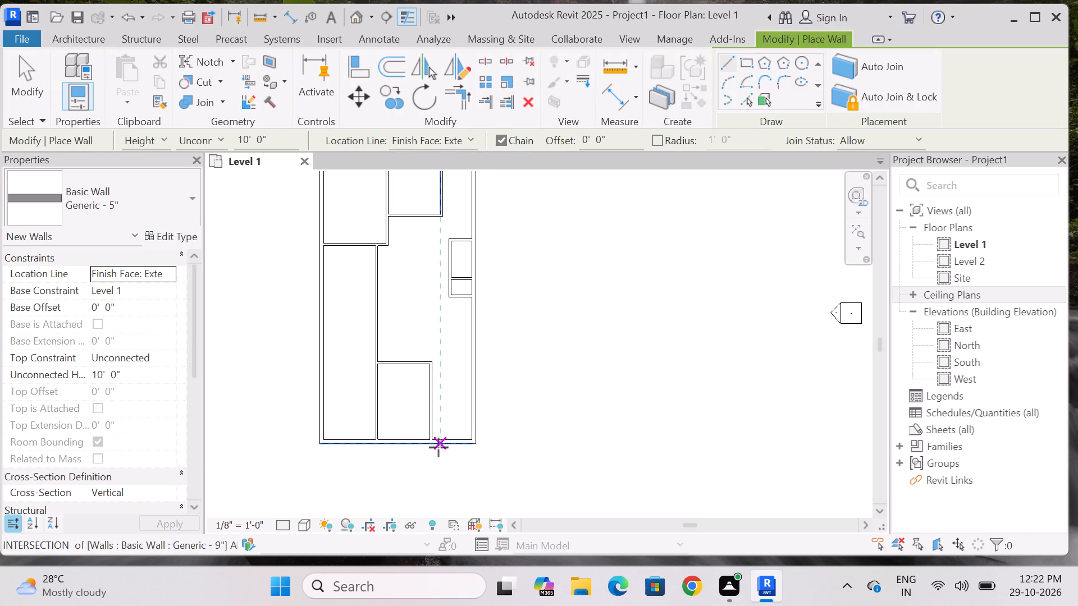
scroll(444, 421, "up", 6)
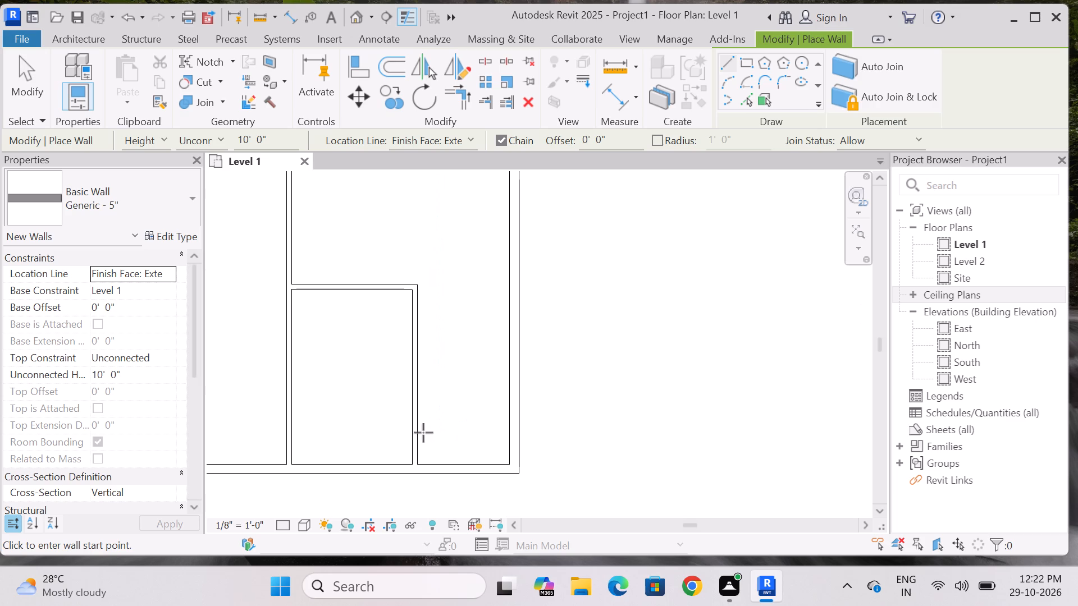
left_click(422, 397)
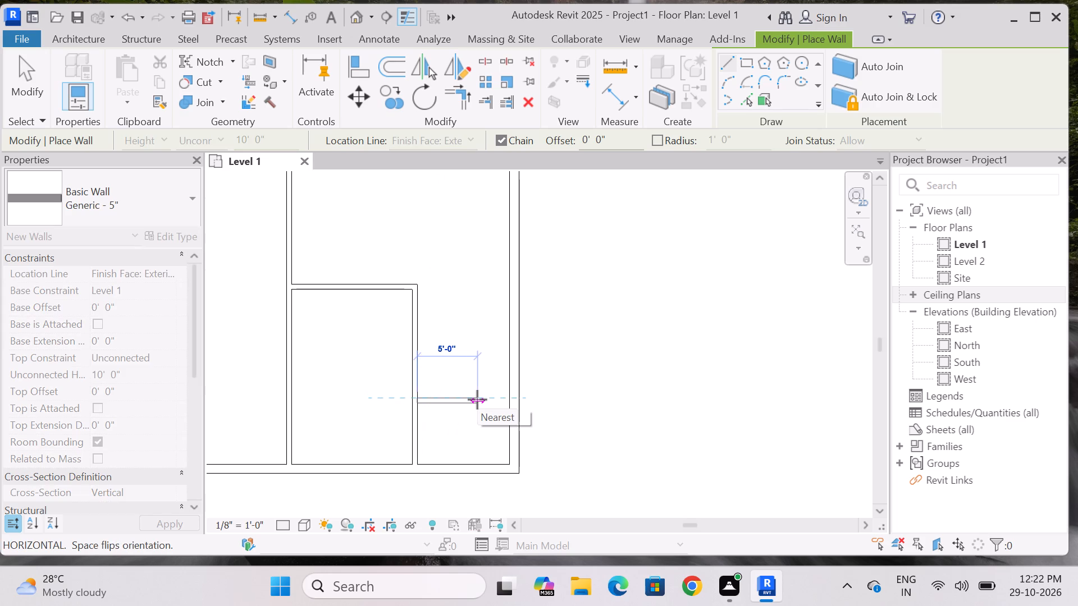
key("space")
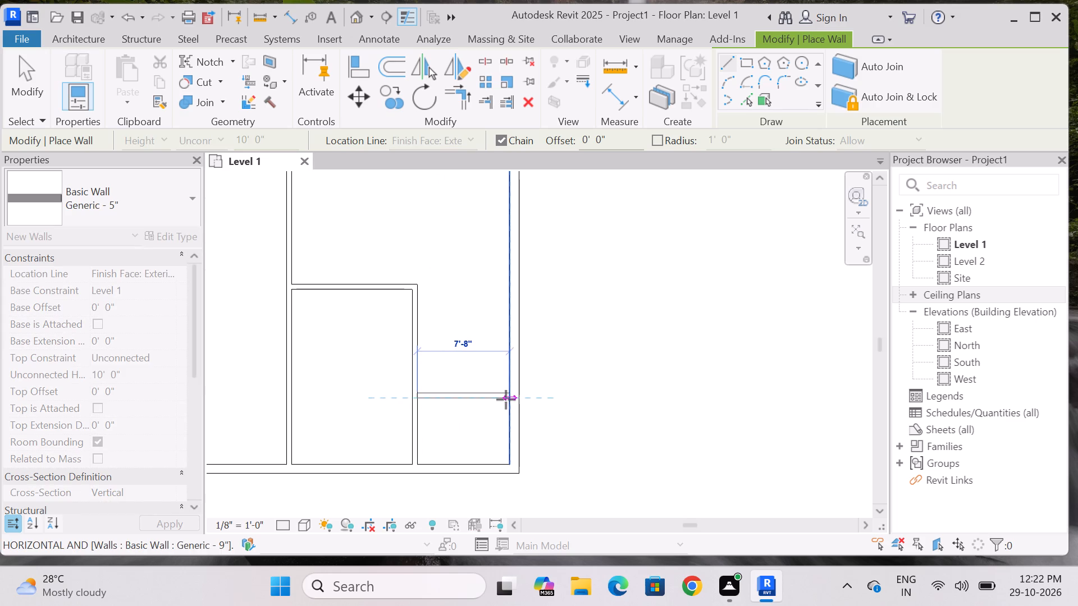
left_click(506, 400)
key("Escape")
Enclose a space 4' wide and about 8'-7" deep with 5" partitions against the east outer wall, directly north of the southeast cross wall.
scroll(486, 421, "down", 3)
scroll(495, 346, "up", 3)
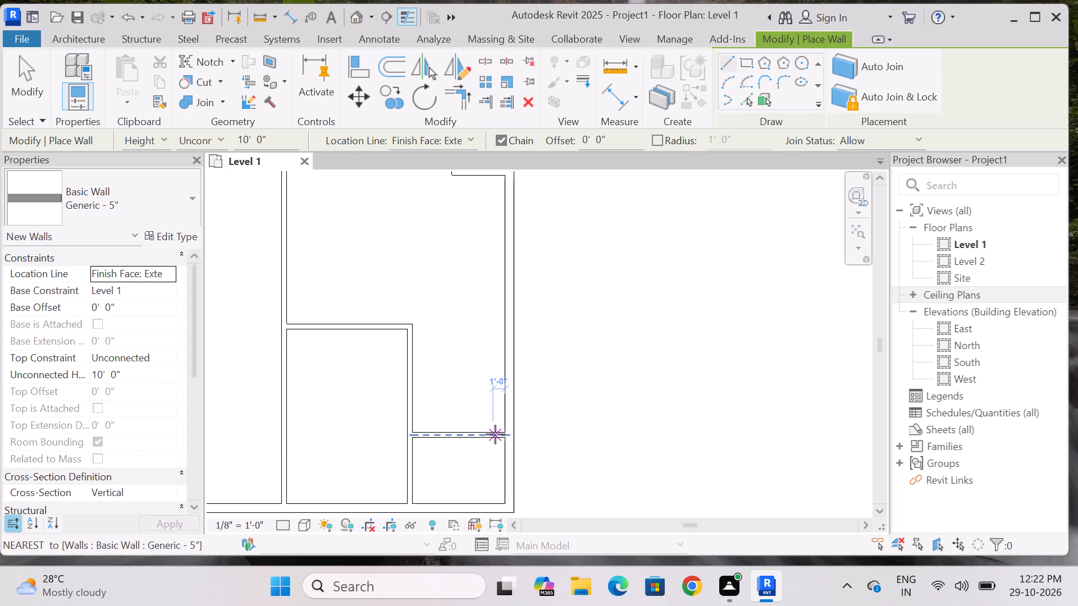
key("4")
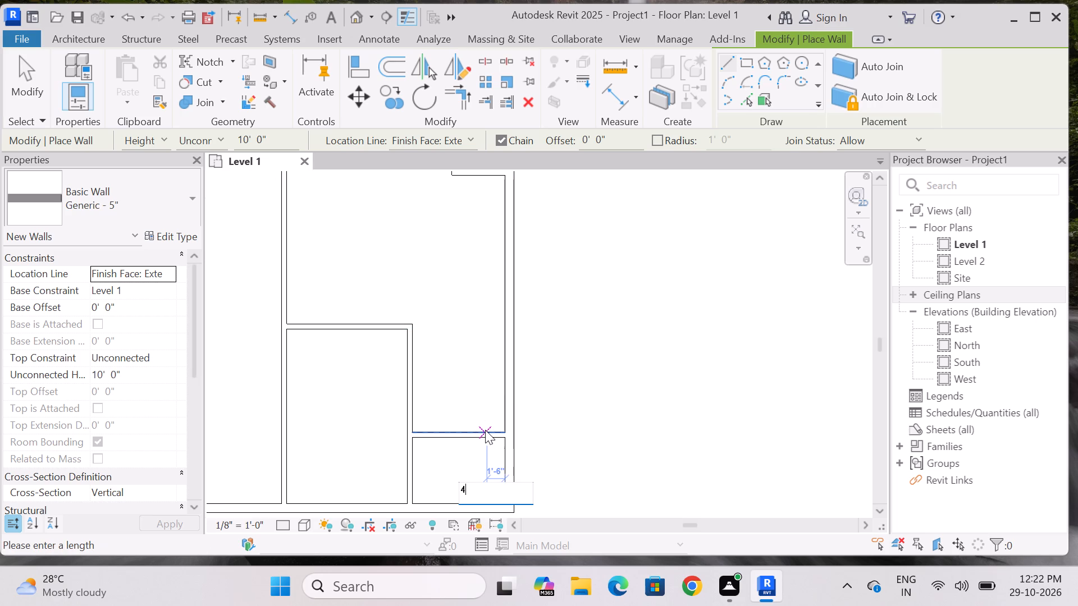
key("apostrophe")
key("Return")
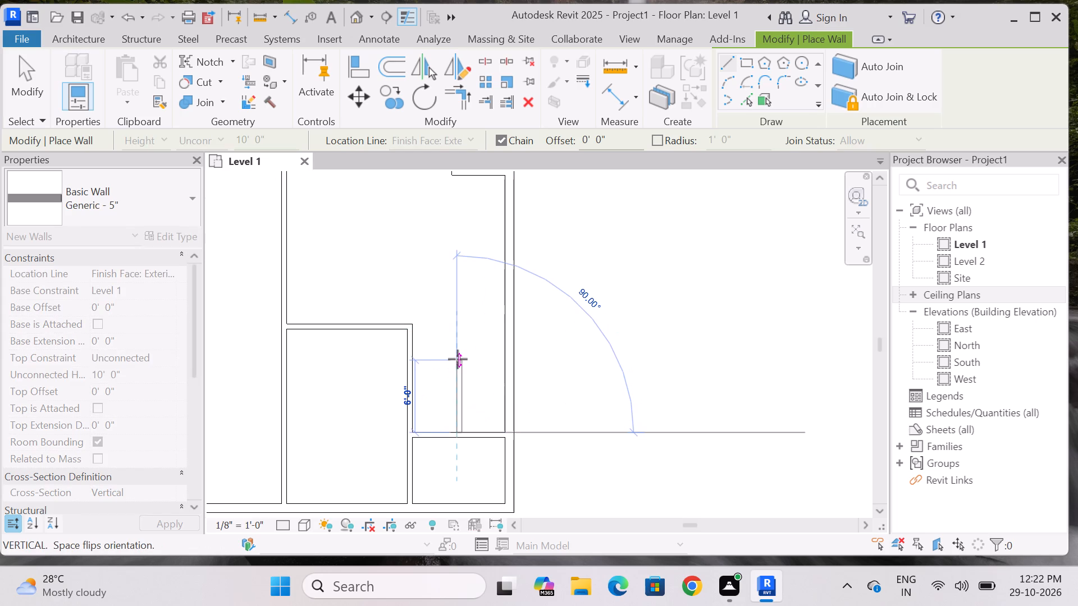
key("space")
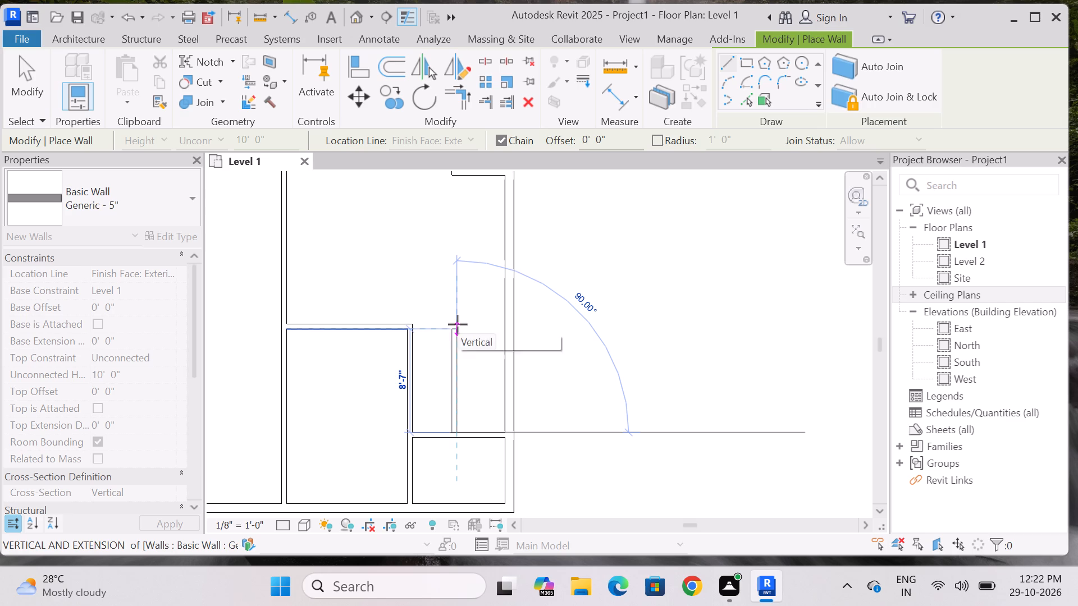
left_click(456, 323)
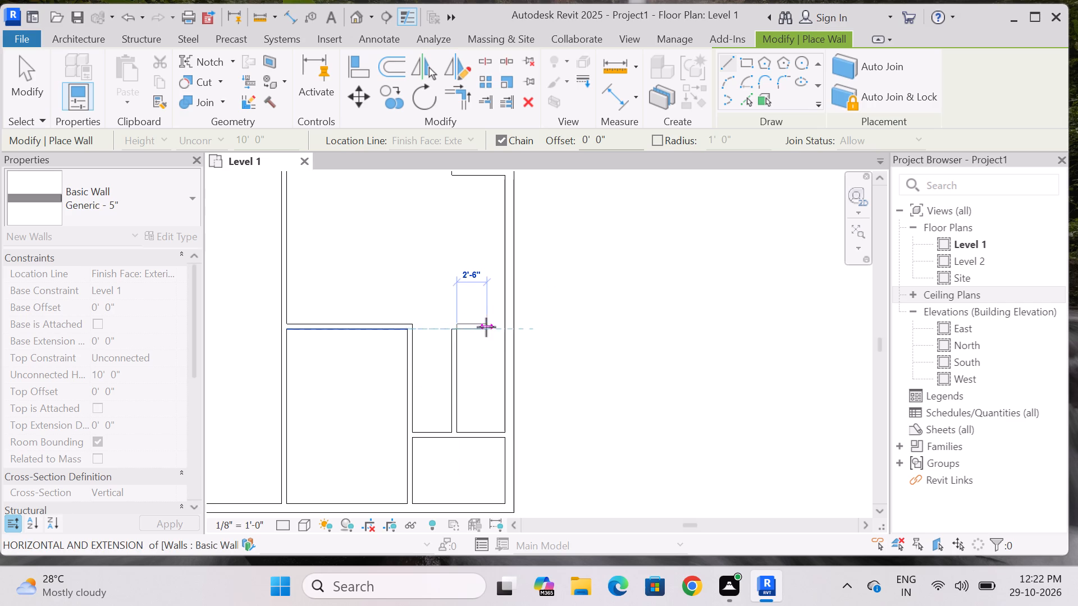
left_click(502, 329)
key("Escape")
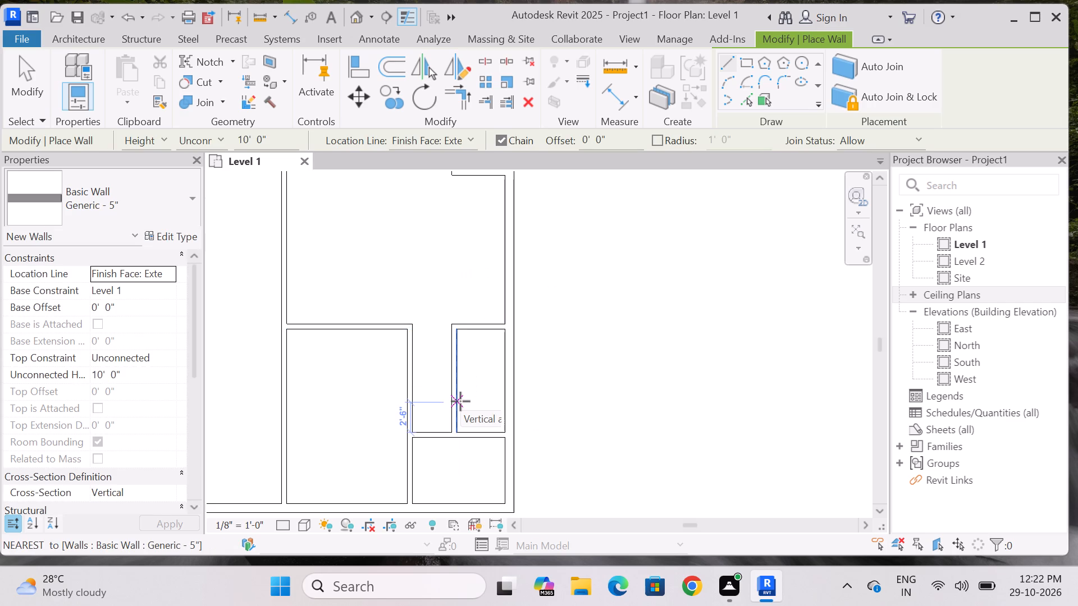
Check the new east enclosure's inside width and examine how it relates to the adjoining passage and surrounding rooms.
left_click(460, 401)
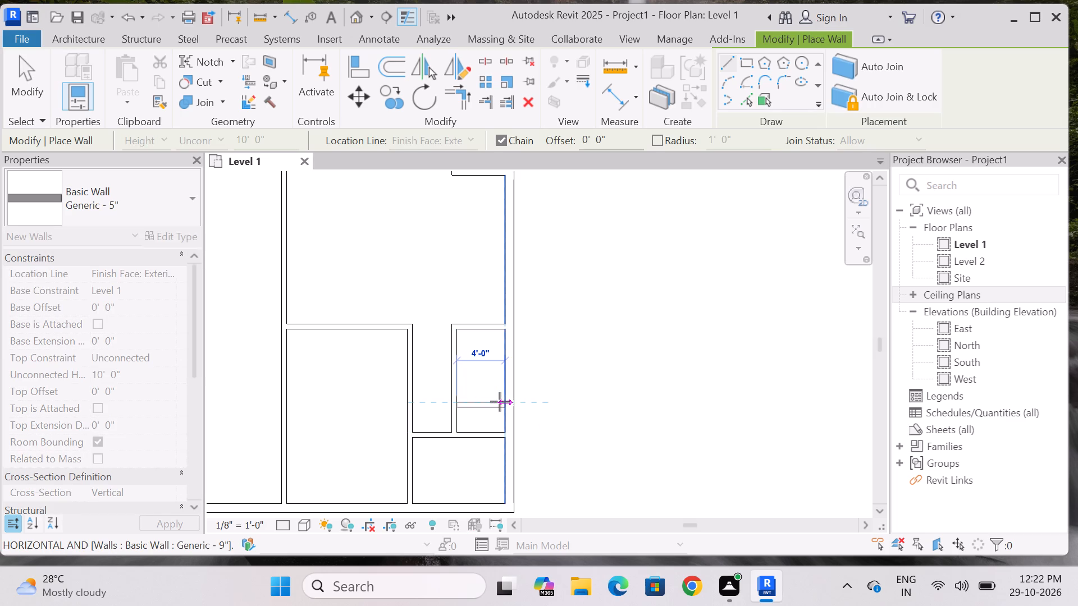
key("Escape")
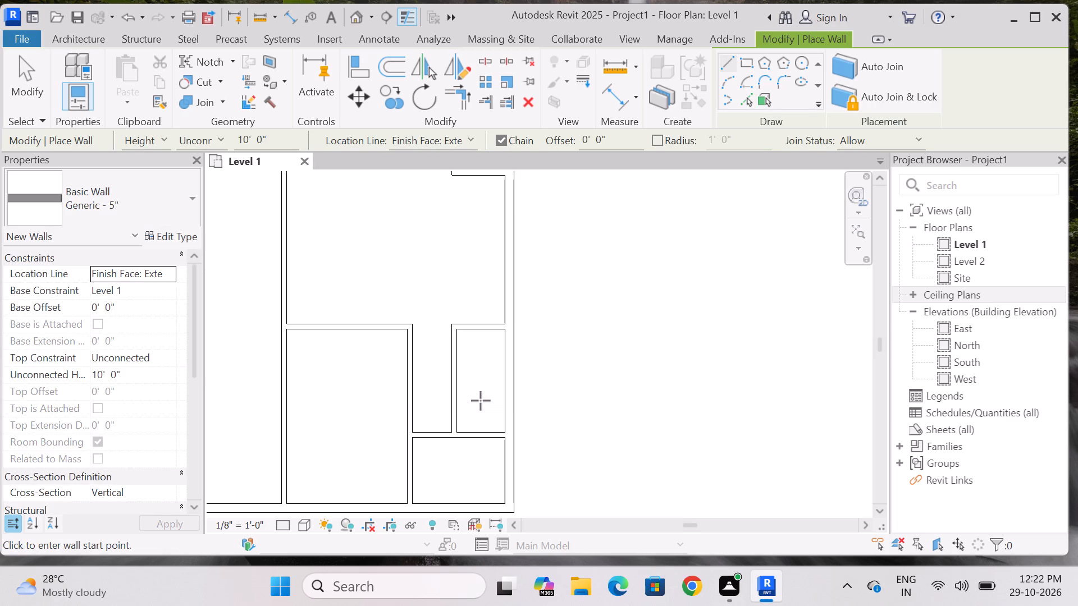
scroll(479, 411, "down", 2)
scroll(448, 316, "up", 3)
scroll(460, 330, "down", 4)
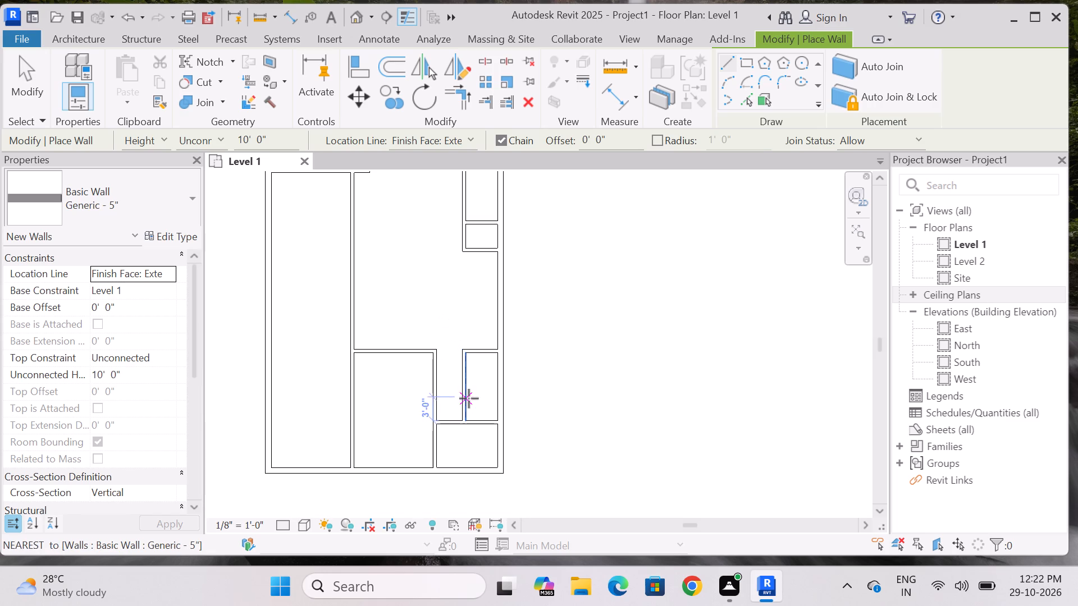
scroll(469, 398, "down", 2)
scroll(469, 340, "up", 5)
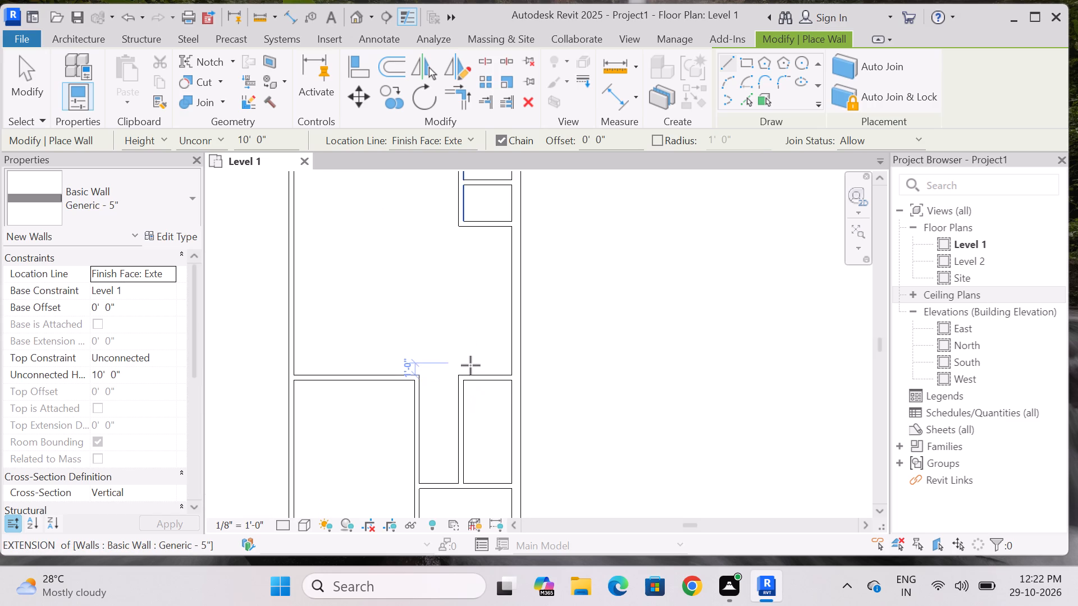
scroll(471, 365, "down", 3)
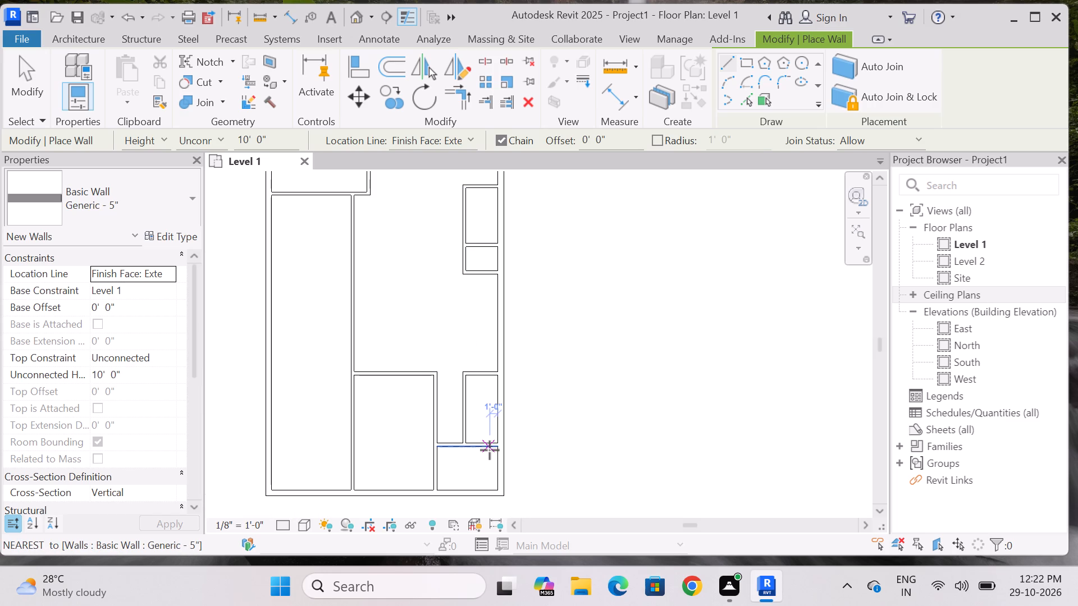
scroll(490, 410, "up", 2)
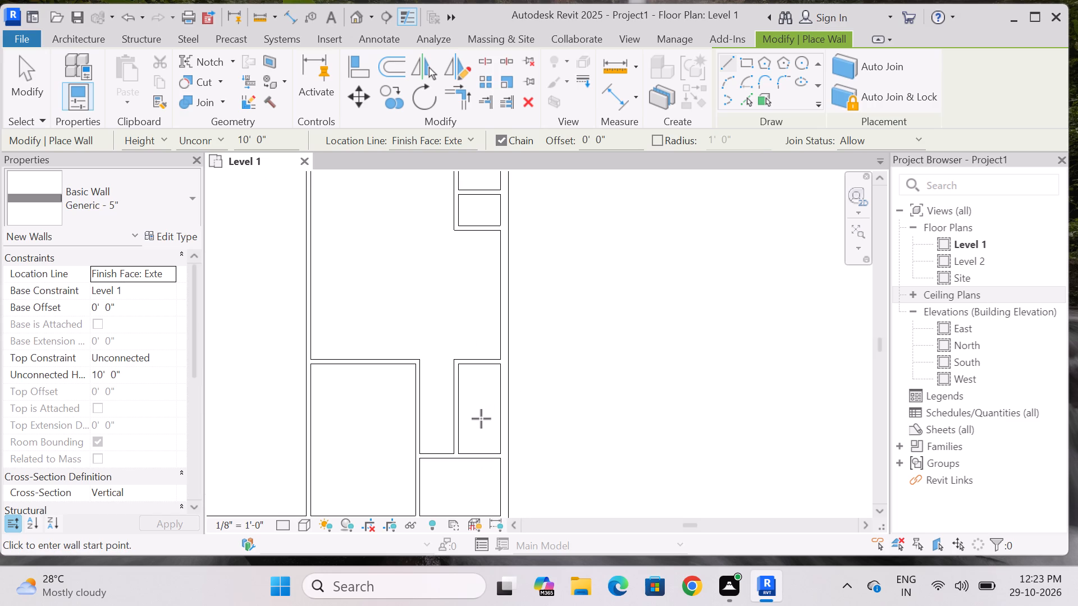
scroll(481, 420, "down", 2)
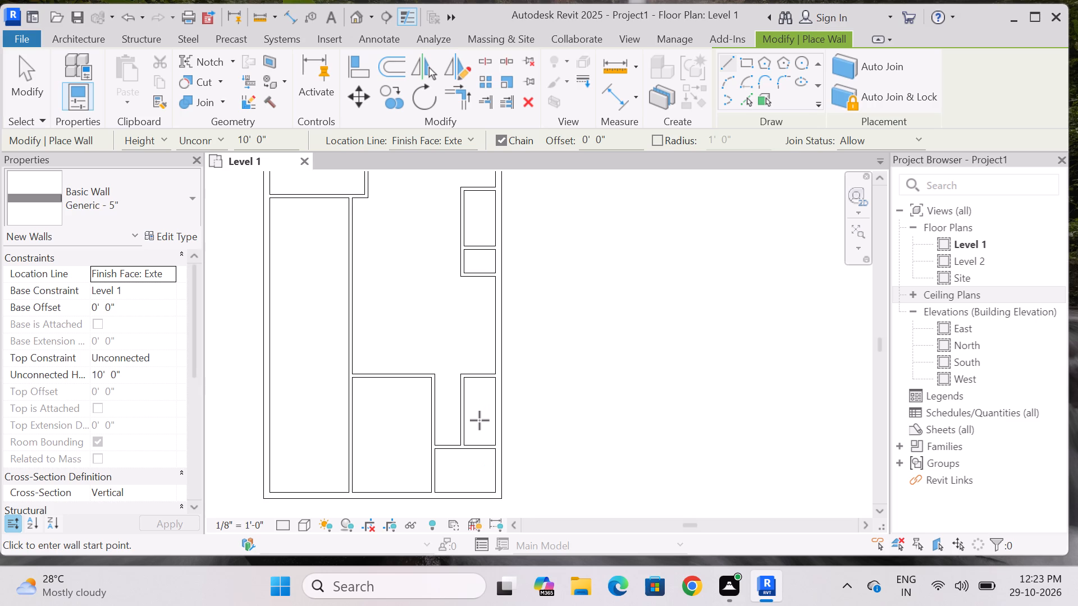
Measure the southeast corner room's depth and width with aligned dimensions, and remove the placed depth dimension.
left_click(298, 17)
scroll(495, 506, "up", 3)
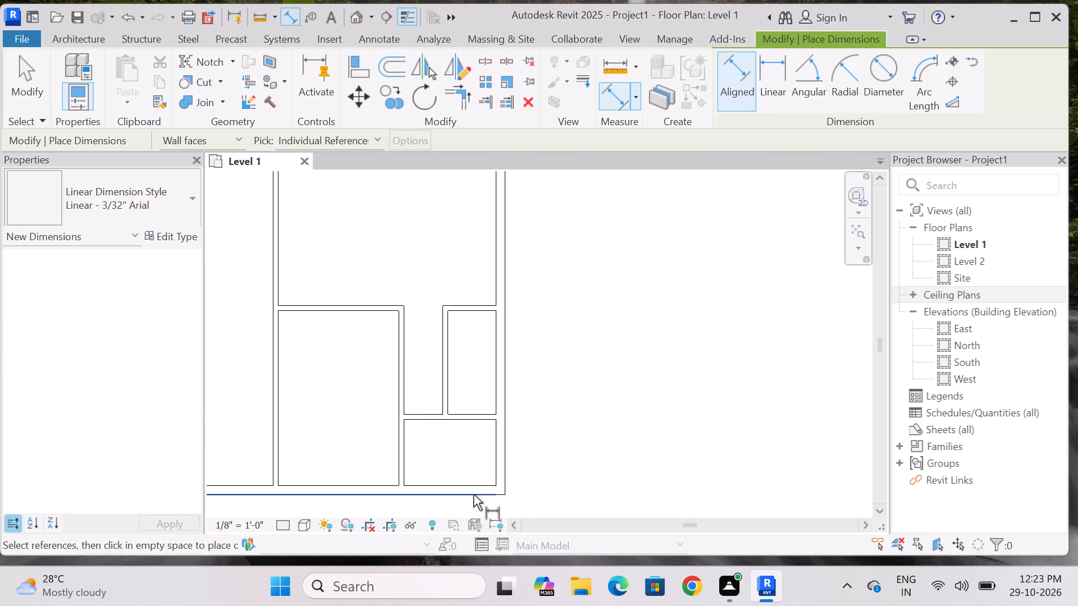
left_click(464, 485)
left_click(463, 423)
left_click(476, 448)
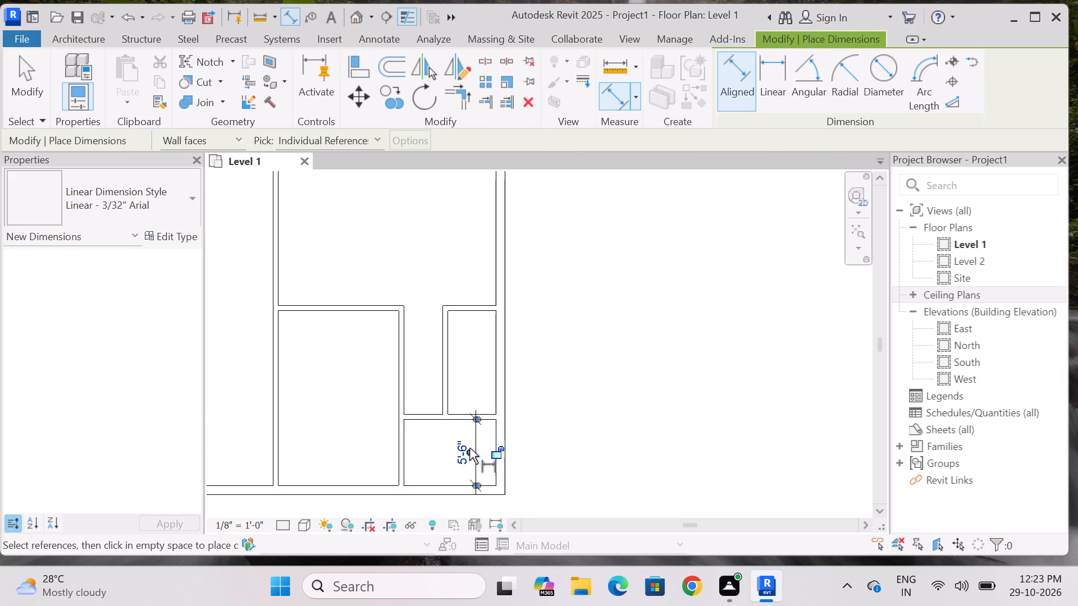
left_click(408, 440)
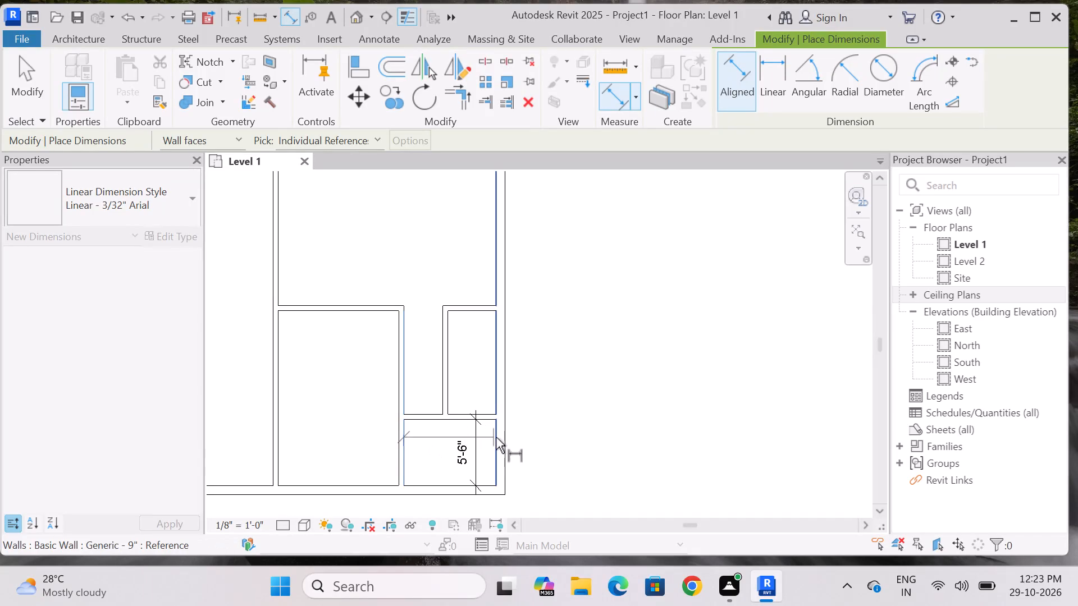
left_click(496, 437)
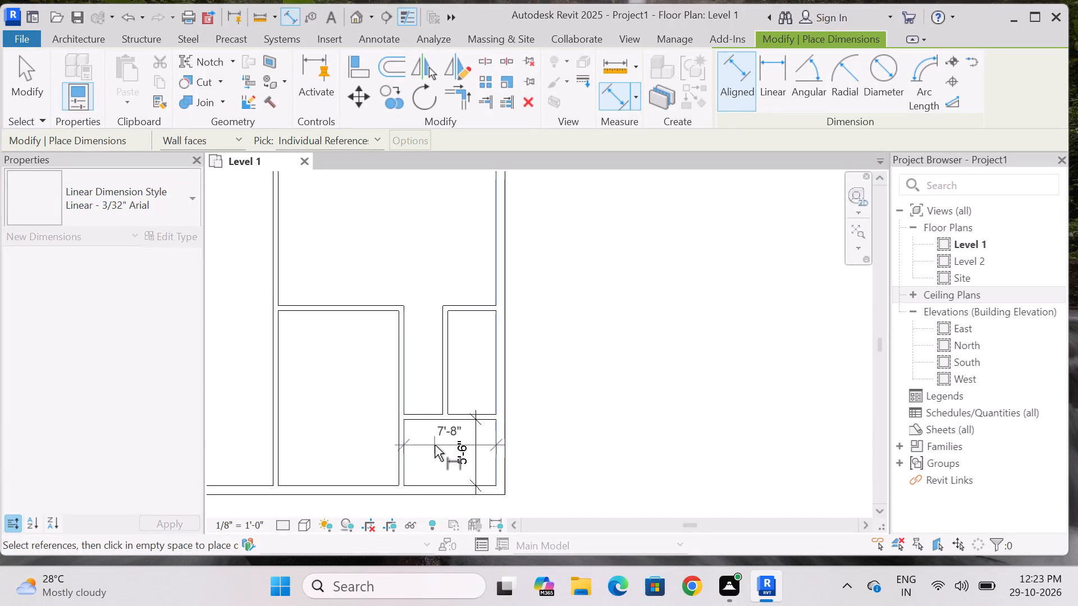
key("Escape")
key("Escape")
left_click(464, 450)
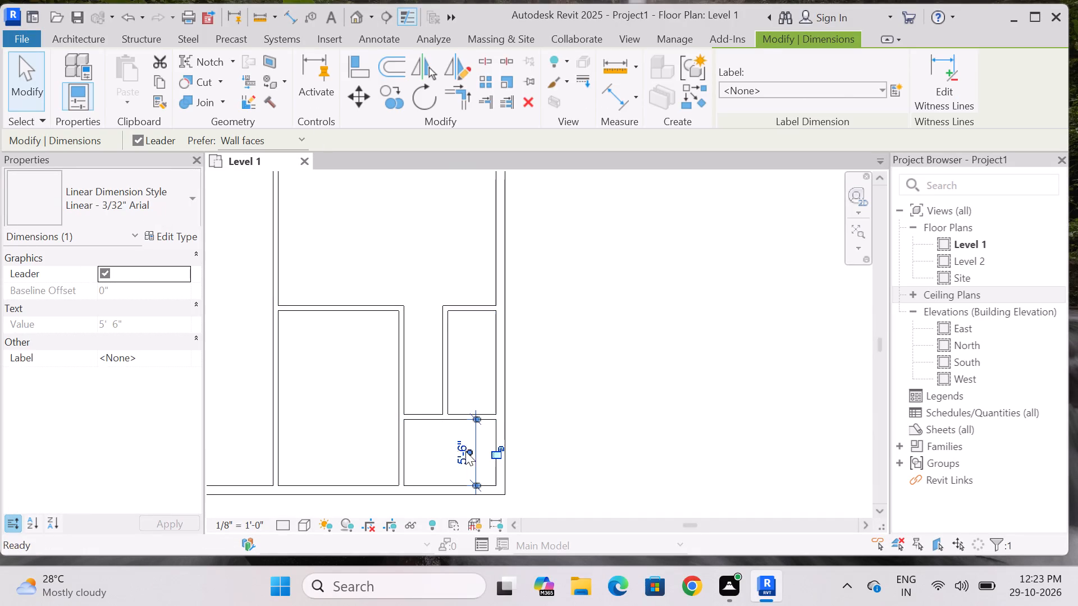
key("Delete")
Measure the depth and width of the narrow space north of the corner room with aligned dimensions, and remove the placed depth dimension.
scroll(446, 448, "down", 3)
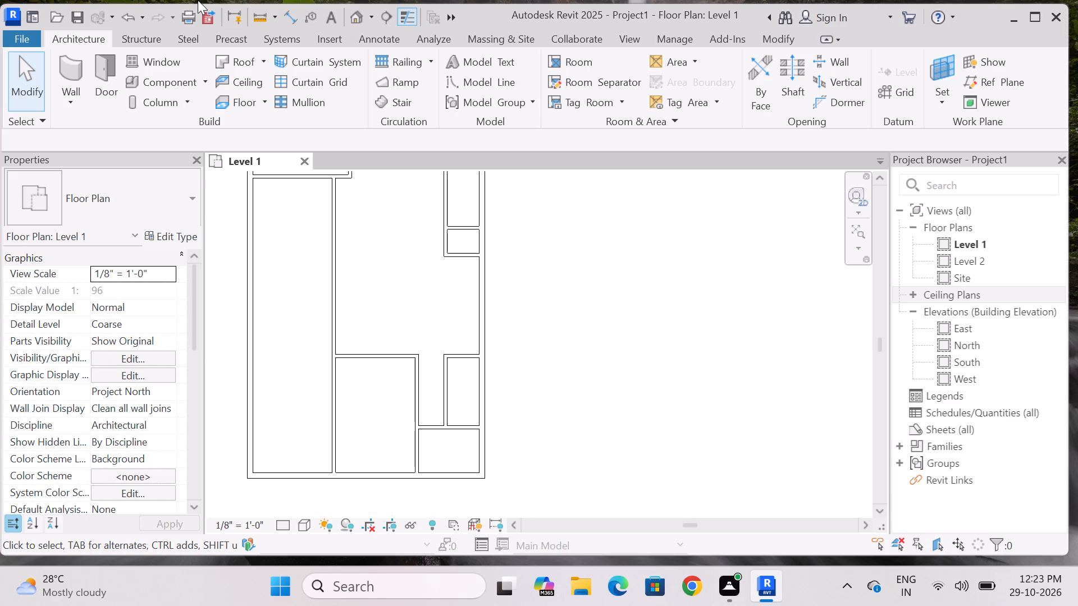
left_click(295, 18)
scroll(407, 323, "up", 3)
left_click(490, 377)
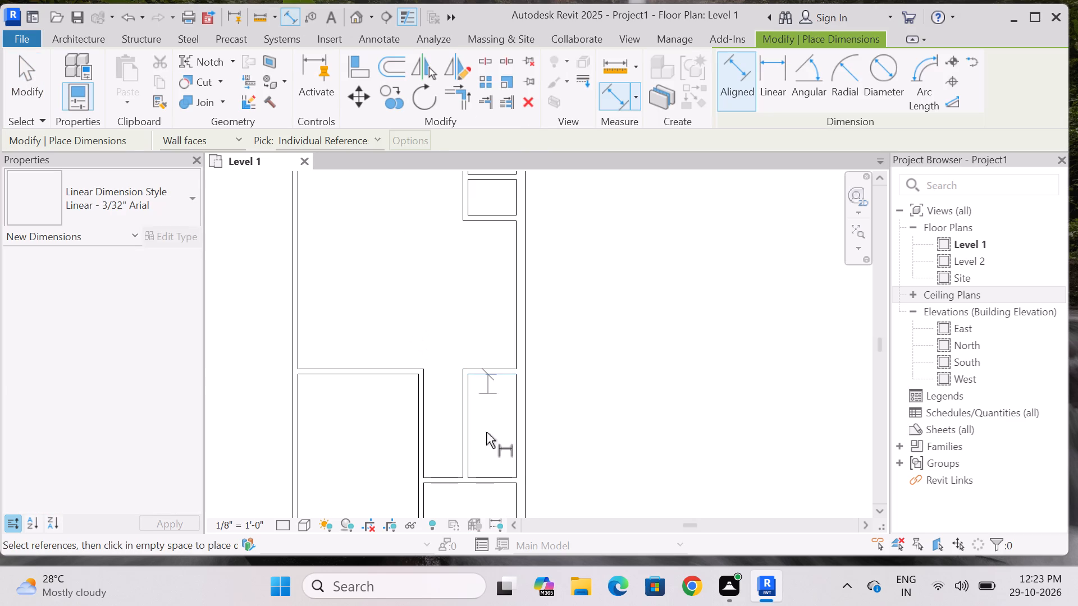
left_click(489, 474)
left_click(504, 463)
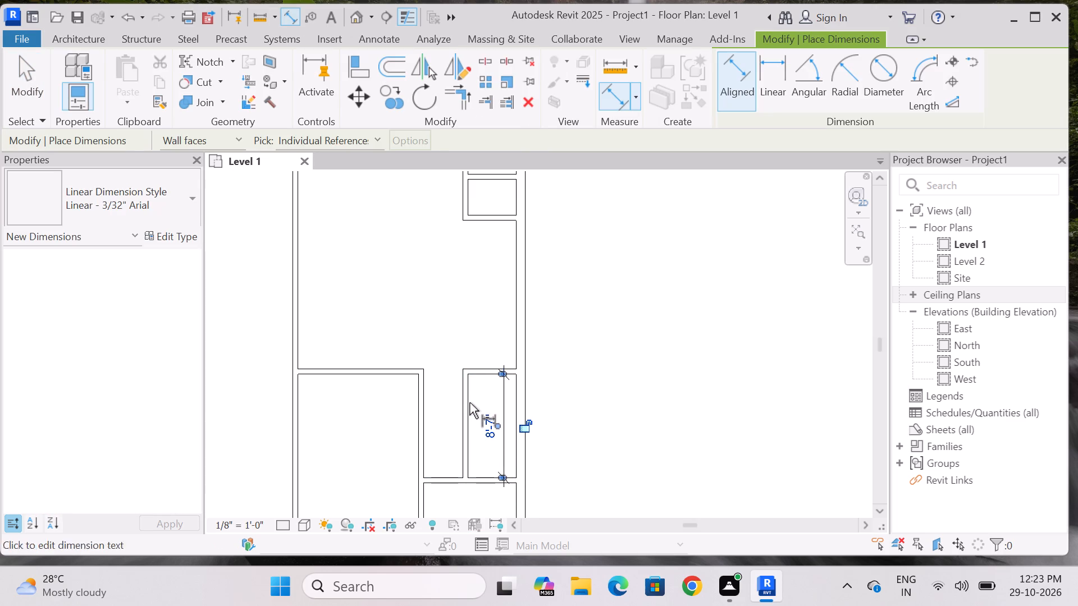
left_click(468, 400)
left_click(516, 396)
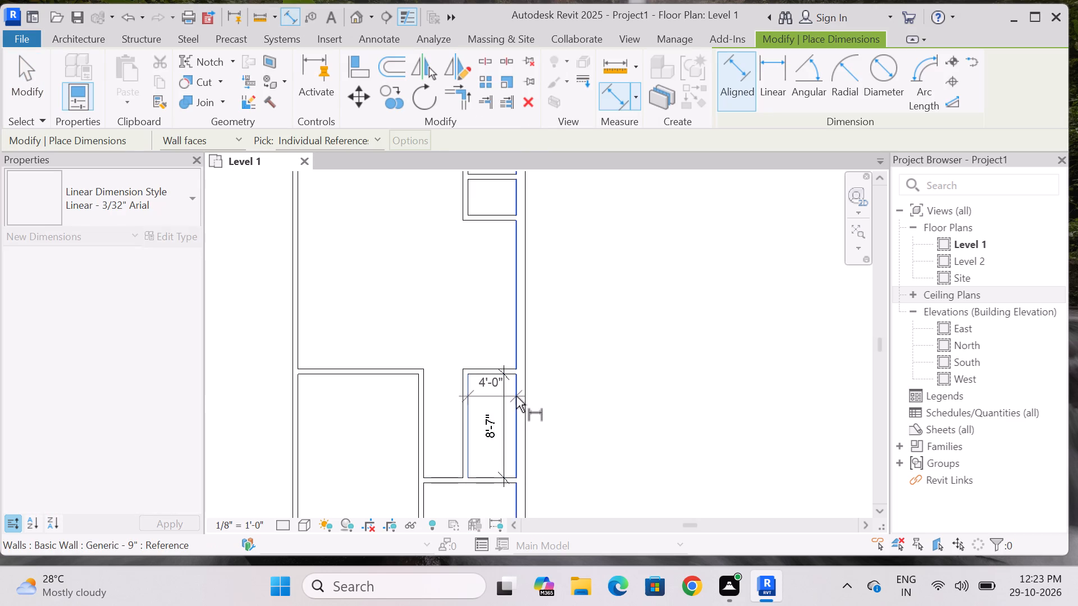
key("Escape")
key("Escape")
left_click(498, 409)
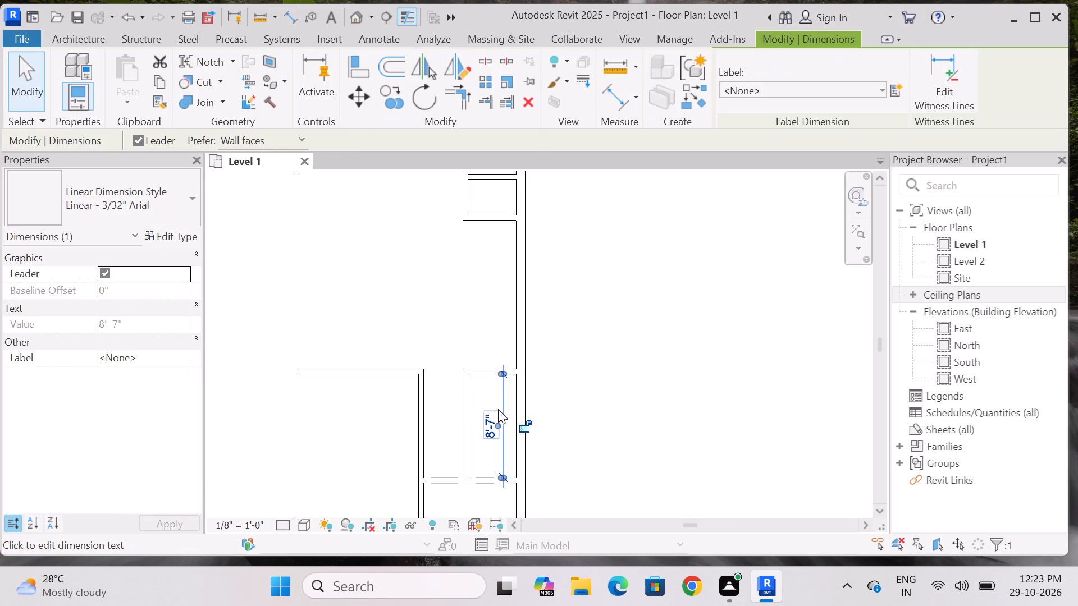
key("Delete")
Delete the north-south partition and three short cross walls forming the two older small spaces along the east outer wall.
scroll(447, 288, "down", 4)
scroll(479, 377, "up", 3)
scroll(464, 357, "down", 2)
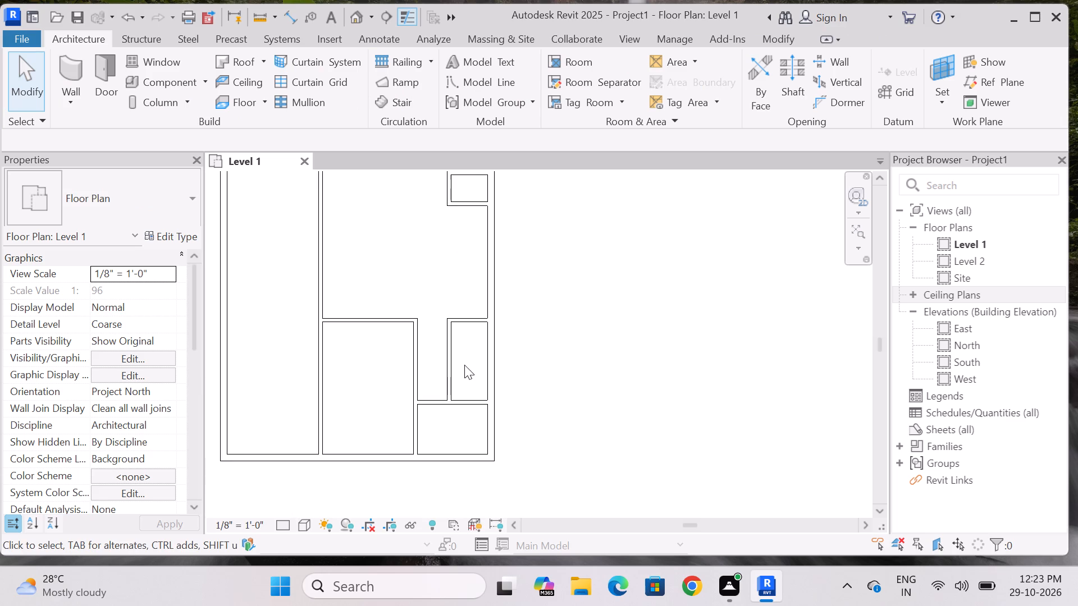
scroll(448, 269, "up", 5)
scroll(471, 394, "down", 4)
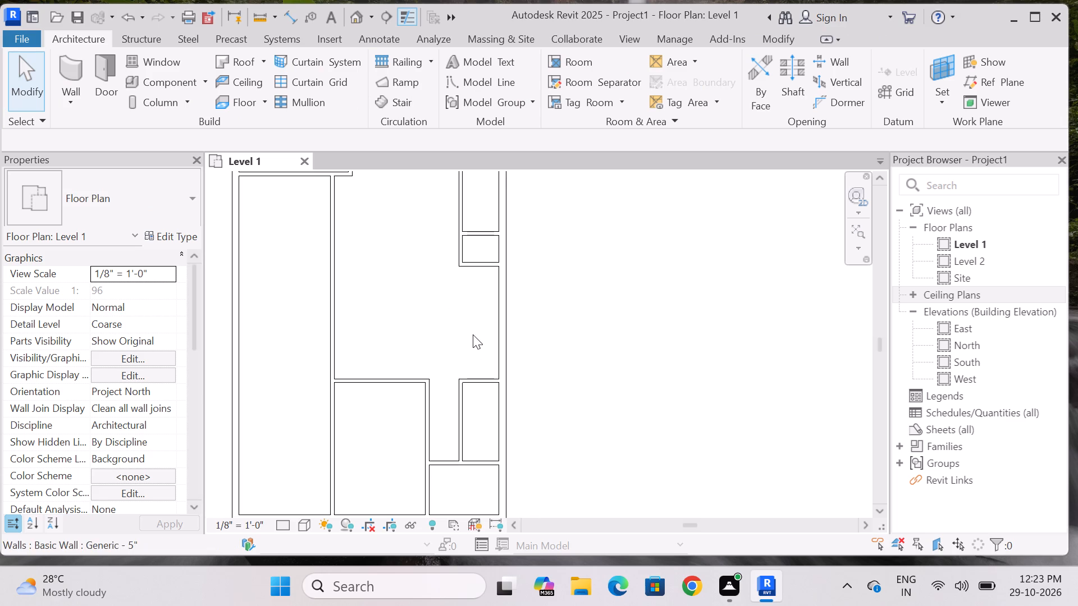
scroll(472, 340, "down", 3)
left_click(465, 257)
key("Delete")
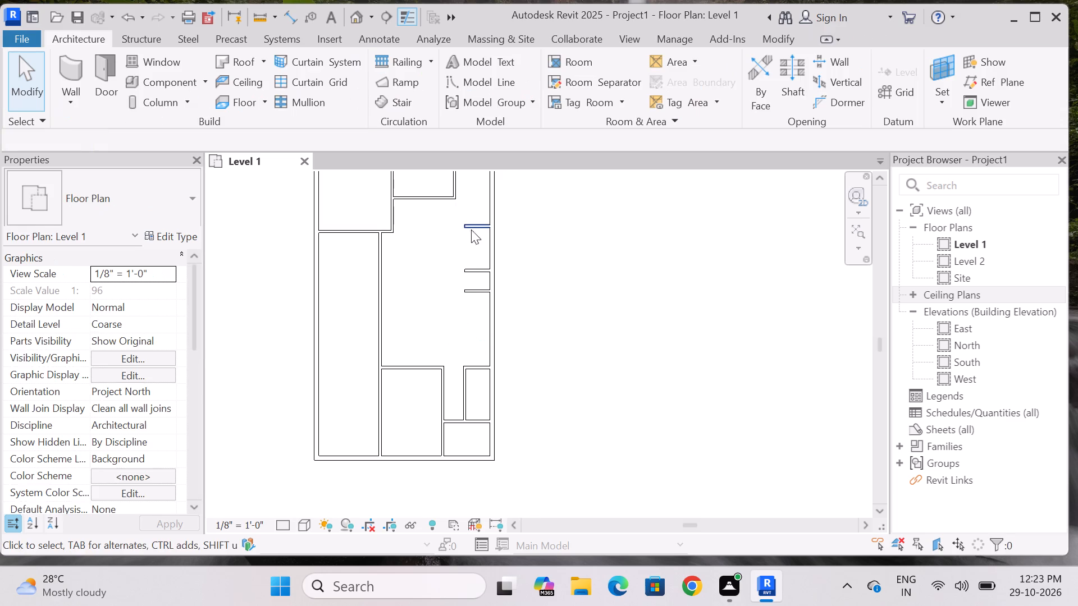
left_click(473, 227)
key("Delete")
left_click(472, 270)
key("Delete")
left_click(472, 291)
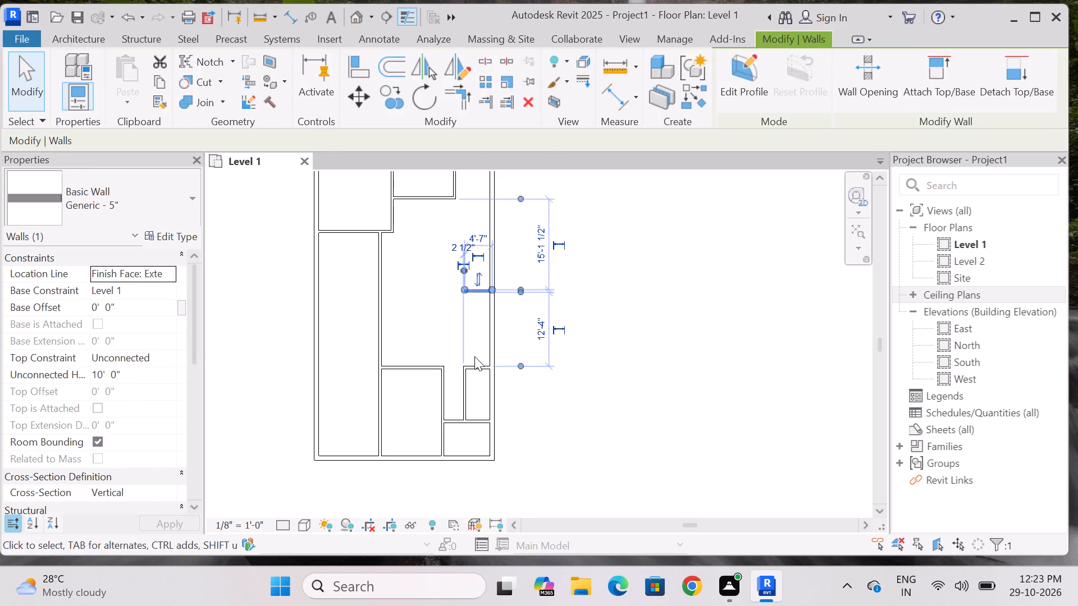
key("Delete")
Enclose a small space with 5" partitions directly north of the narrow east space, with its north wall about 4'-5" long to the east outer wall.
left_click(81, 69)
scroll(431, 350, "up", 3)
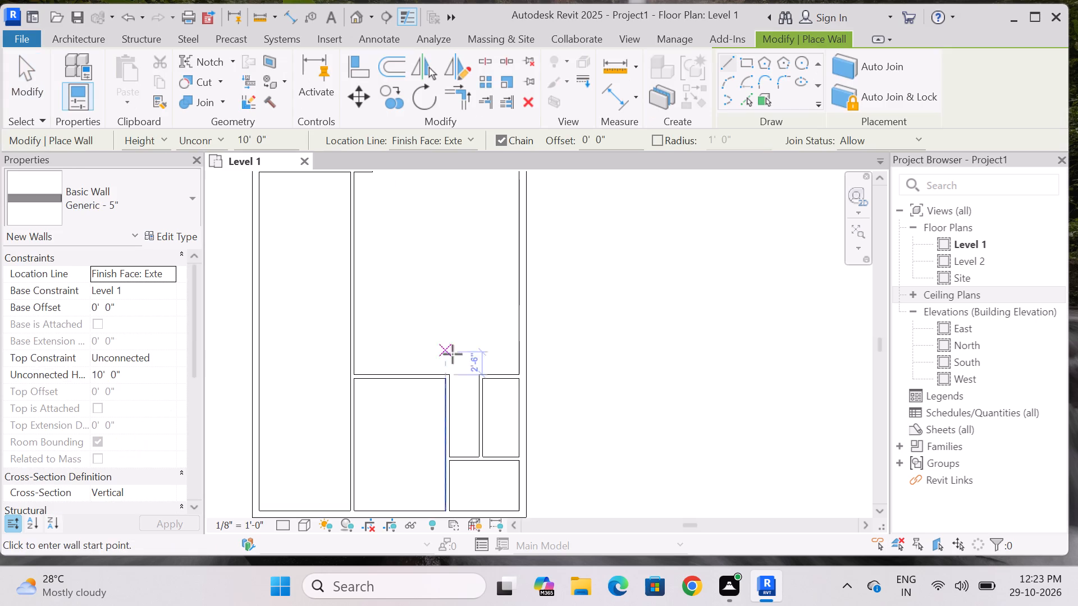
scroll(453, 354, "up", 4)
left_click(478, 386)
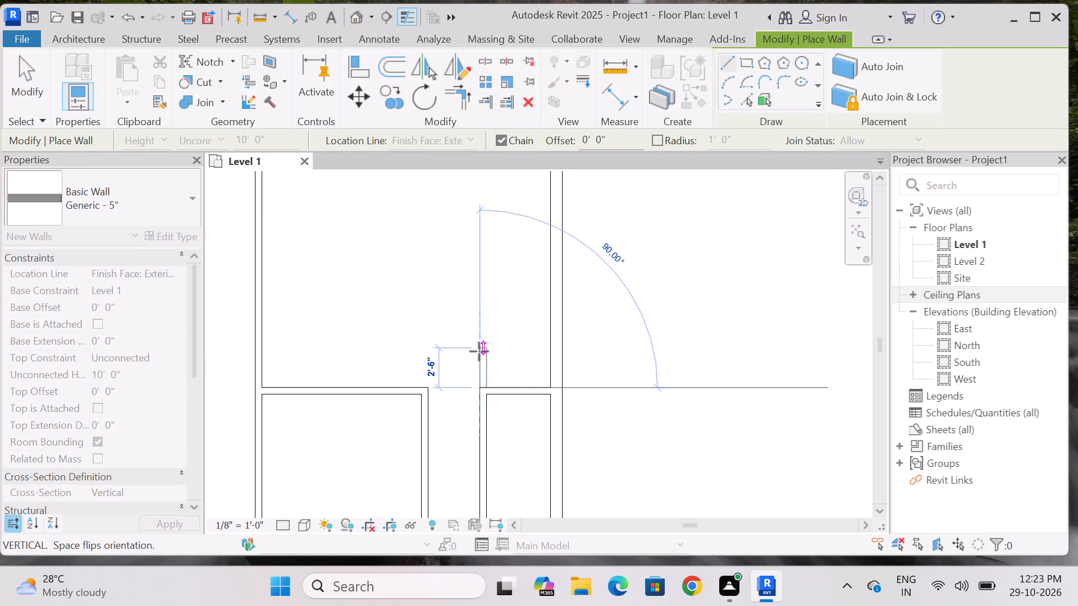
left_click(479, 341)
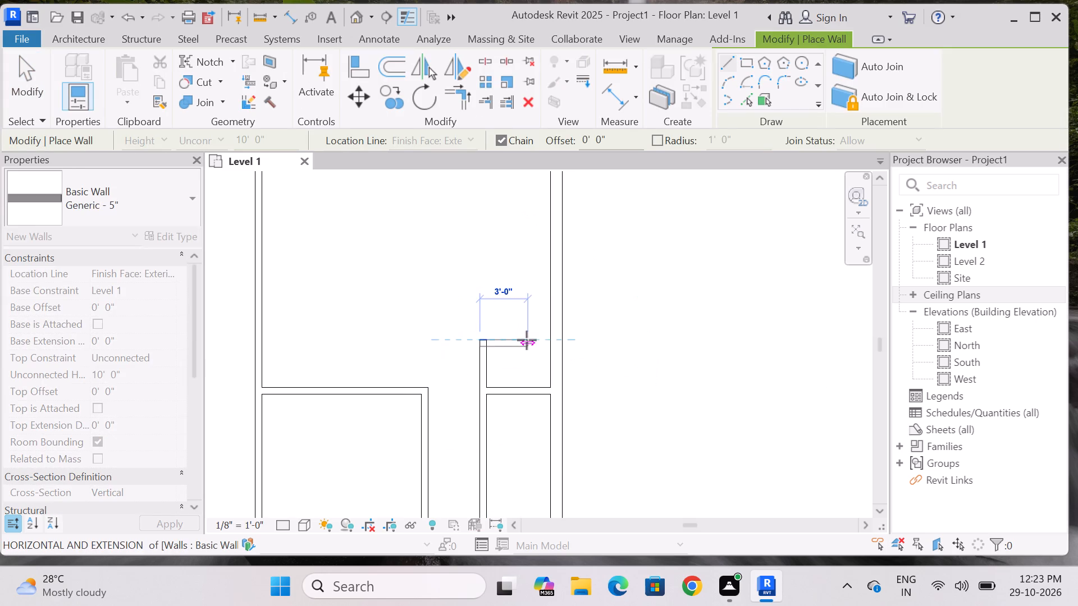
key("space")
left_click(547, 340)
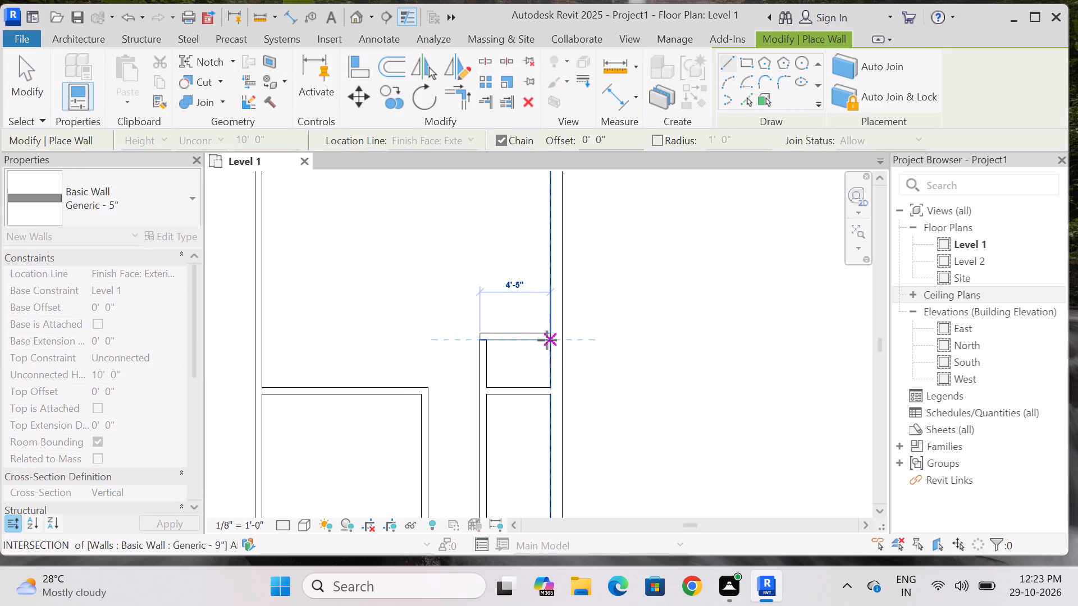
key("Escape")
scroll(473, 277, "down", 5)
key("Escape")
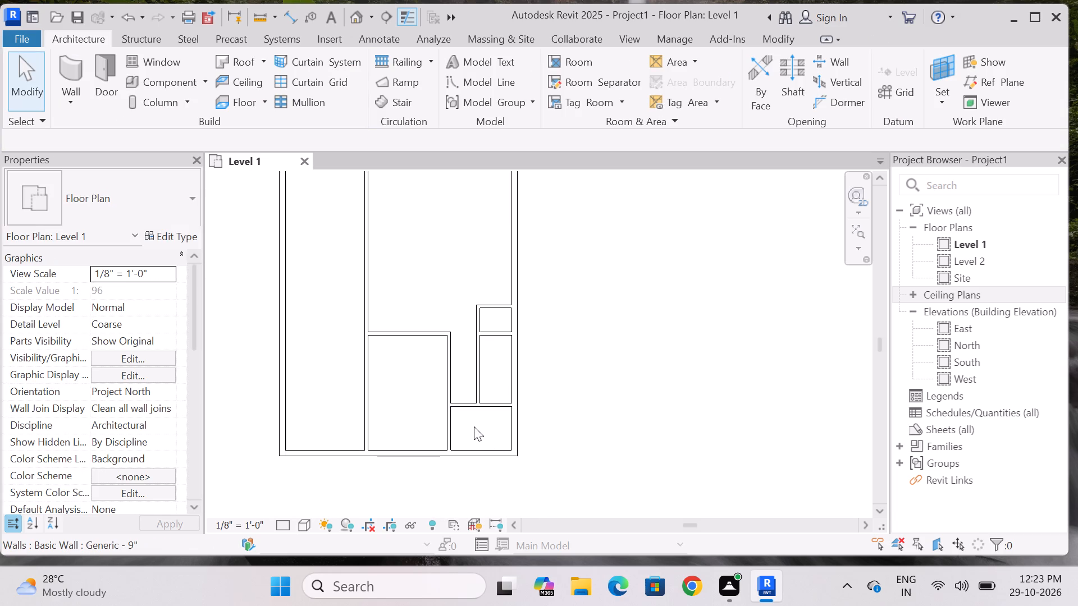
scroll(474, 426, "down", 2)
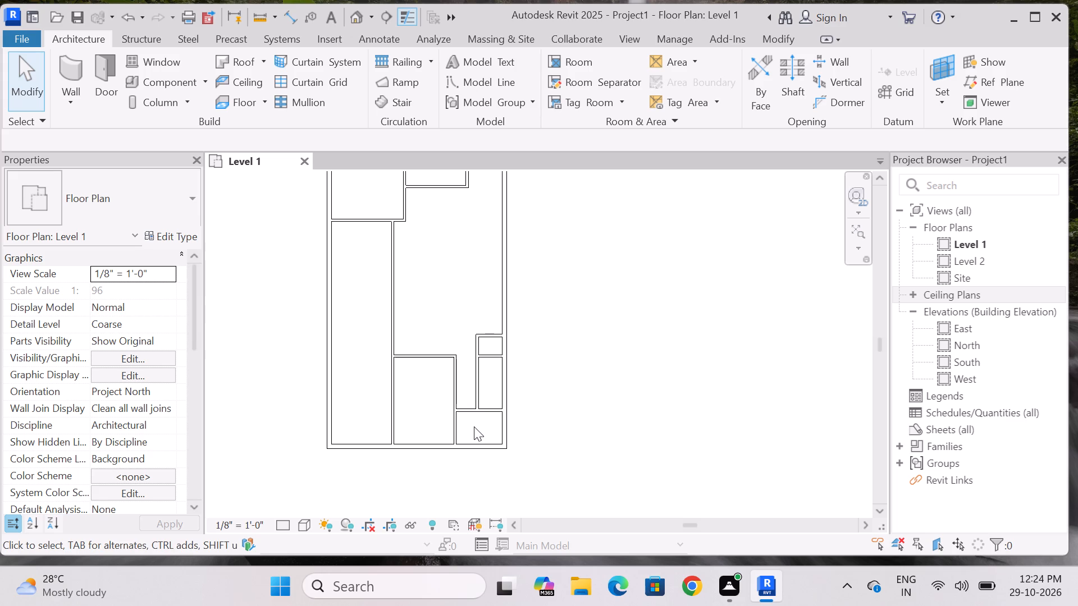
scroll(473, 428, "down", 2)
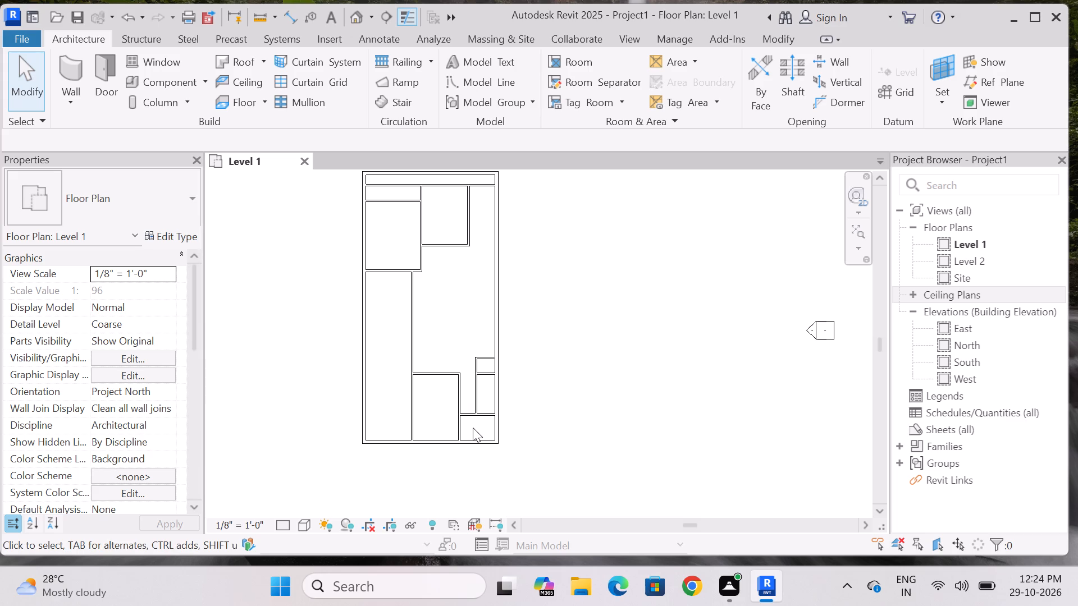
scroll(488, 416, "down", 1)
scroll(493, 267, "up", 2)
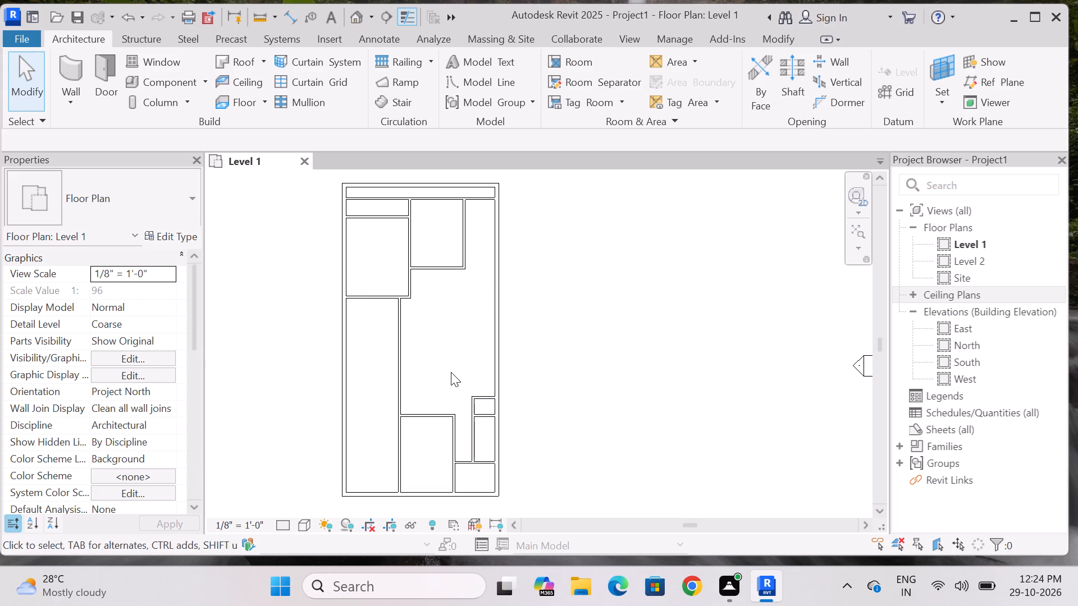
Look over the Level 1 partition layout and check the Level 2 floor plan against it.
scroll(467, 369, "down", 2)
scroll(466, 412, "up", 5)
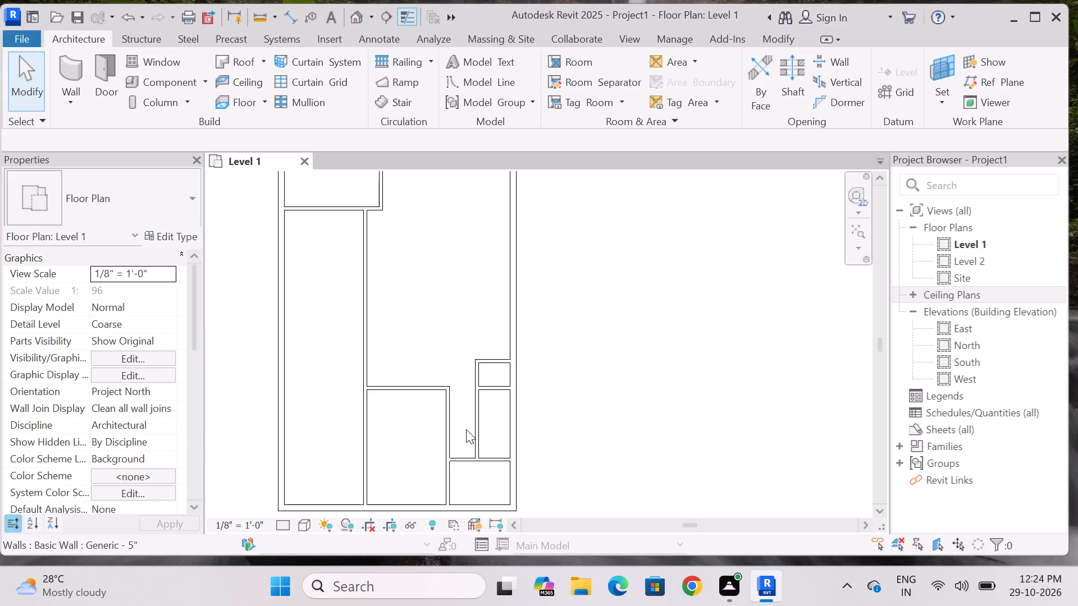
scroll(466, 429, "down", 2)
scroll(466, 458, "up", 2)
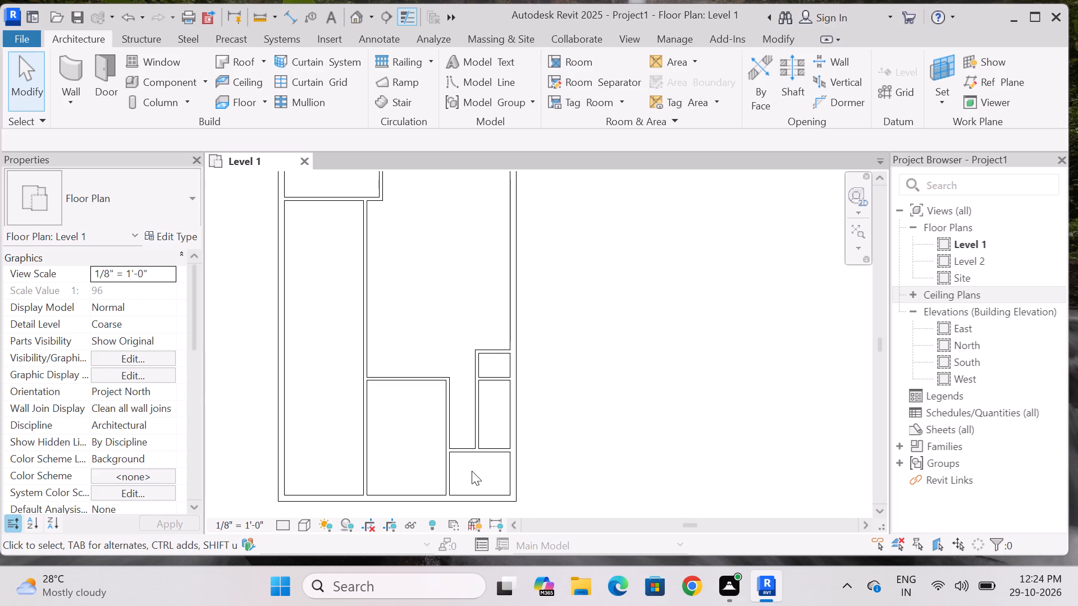
scroll(475, 396, "down", 3)
scroll(471, 429, "up", 3)
scroll(471, 447, "down", 2)
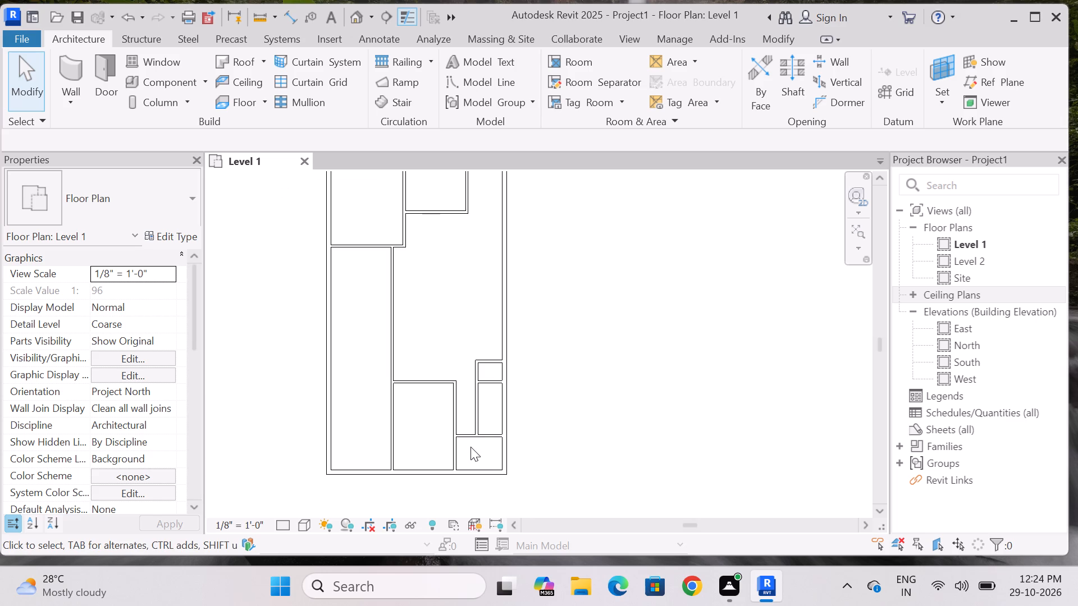
scroll(471, 447, "down", 2)
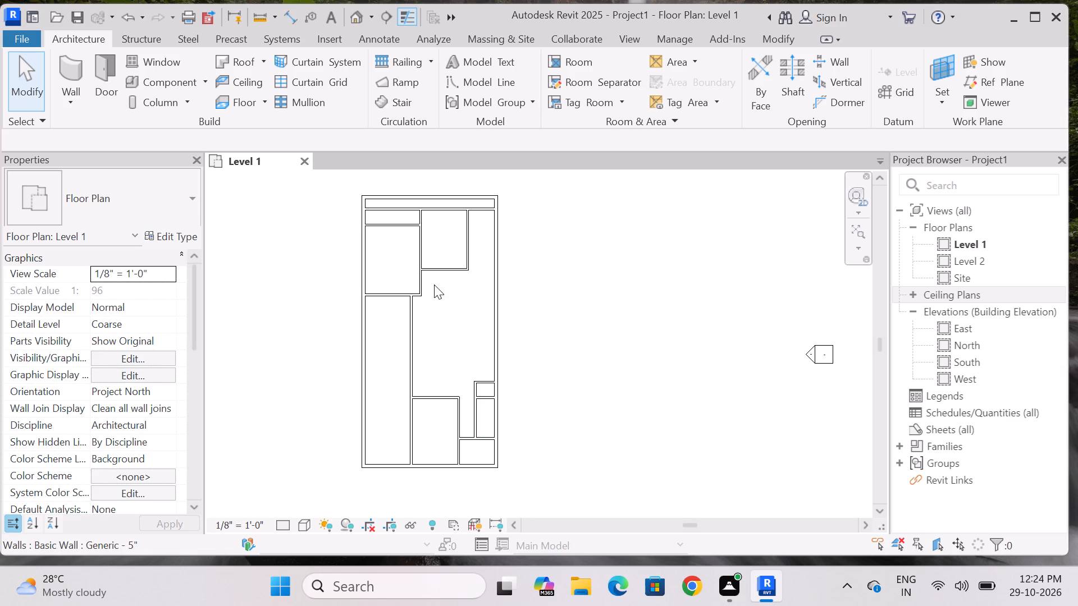
scroll(434, 284, "down", 2)
scroll(424, 338, "up", 3)
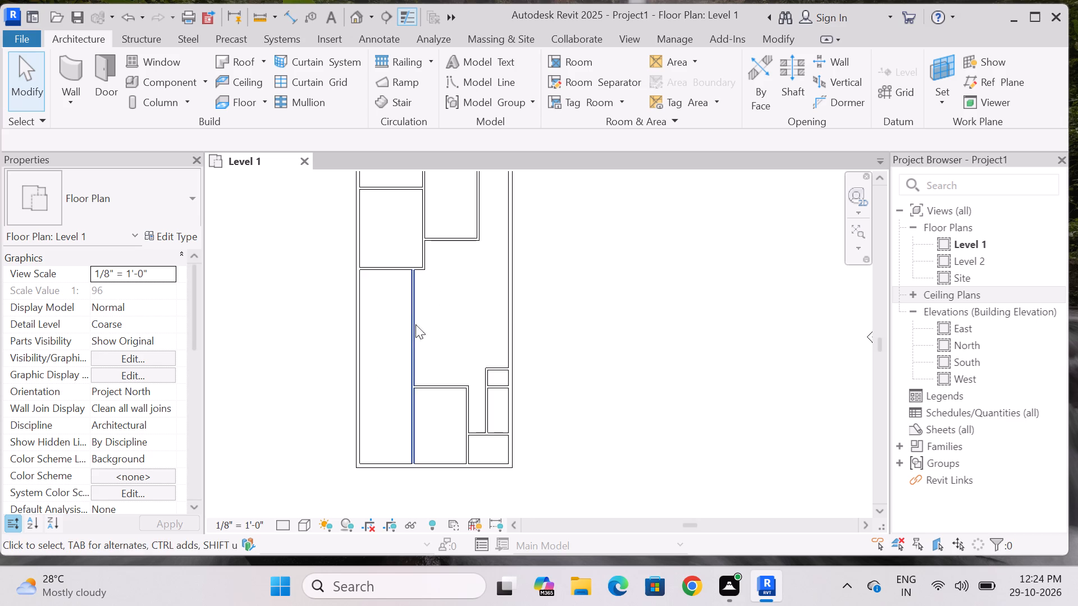
scroll(400, 332, "down", 2)
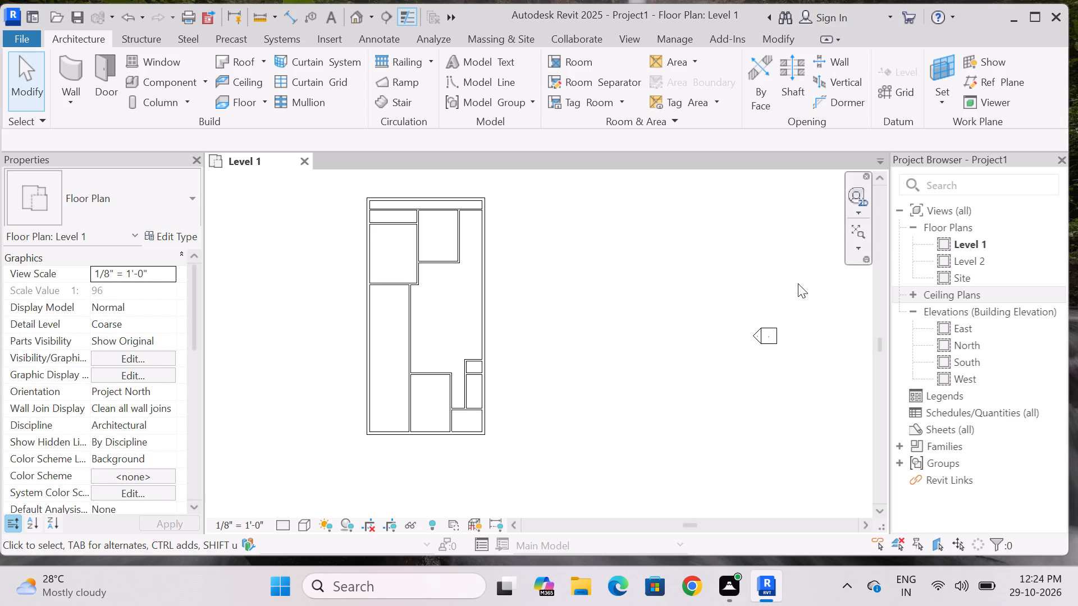
double_click(967, 244)
double_click(963, 258)
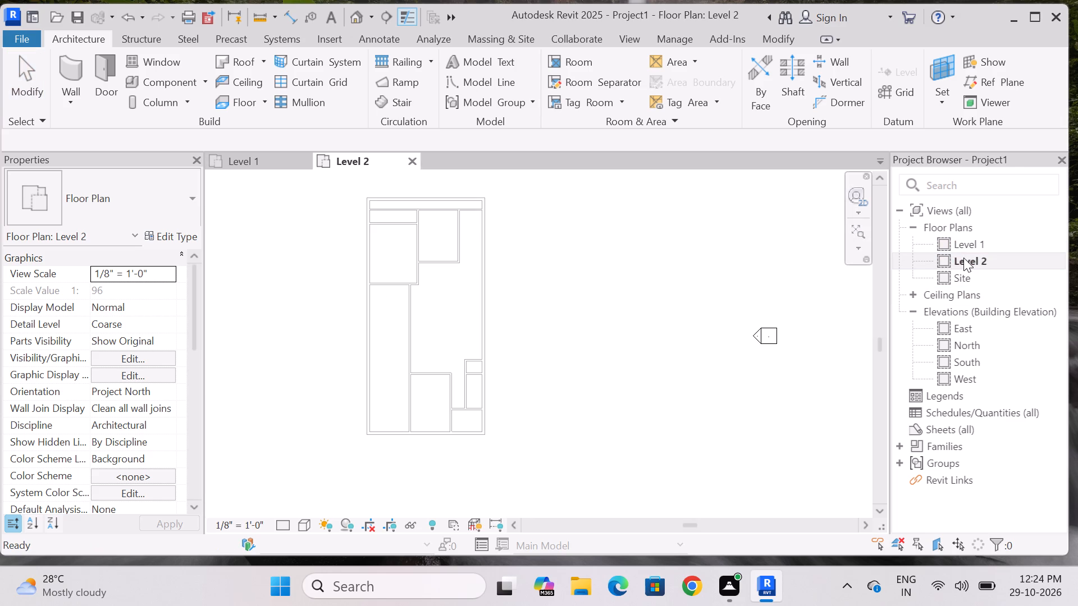
double_click(963, 247)
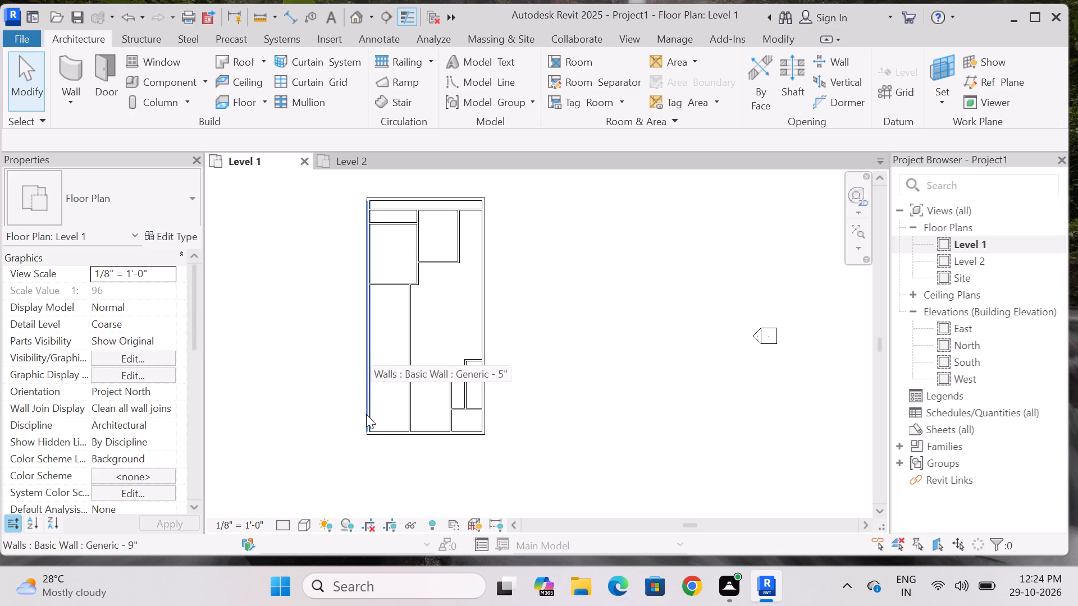
scroll(393, 241, "up", 2)
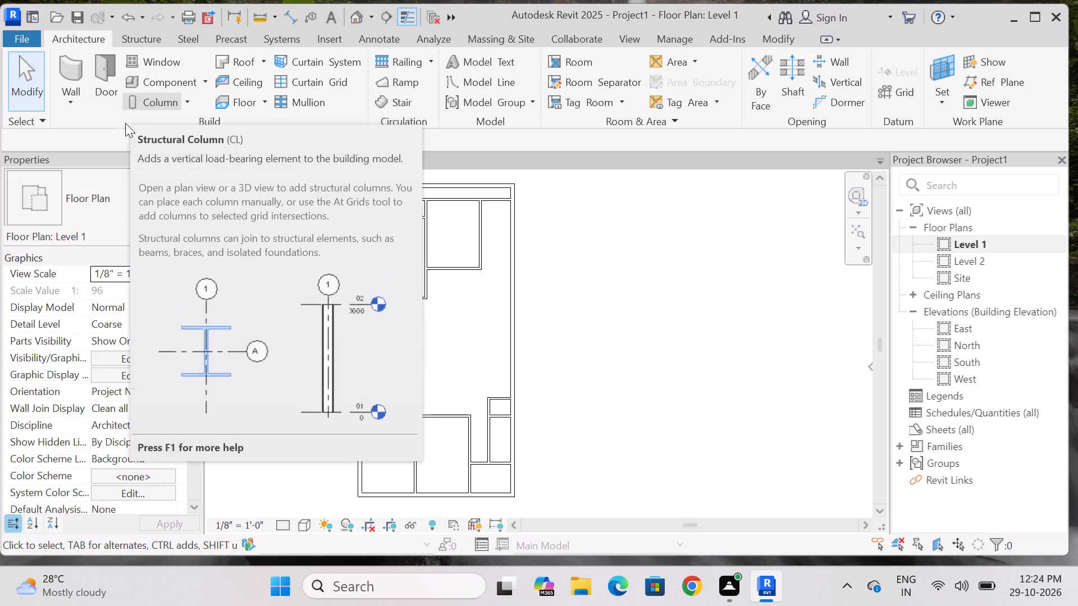
scroll(399, 256, "down", 2)
scroll(432, 378, "up", 2)
scroll(416, 361, "down", 3)
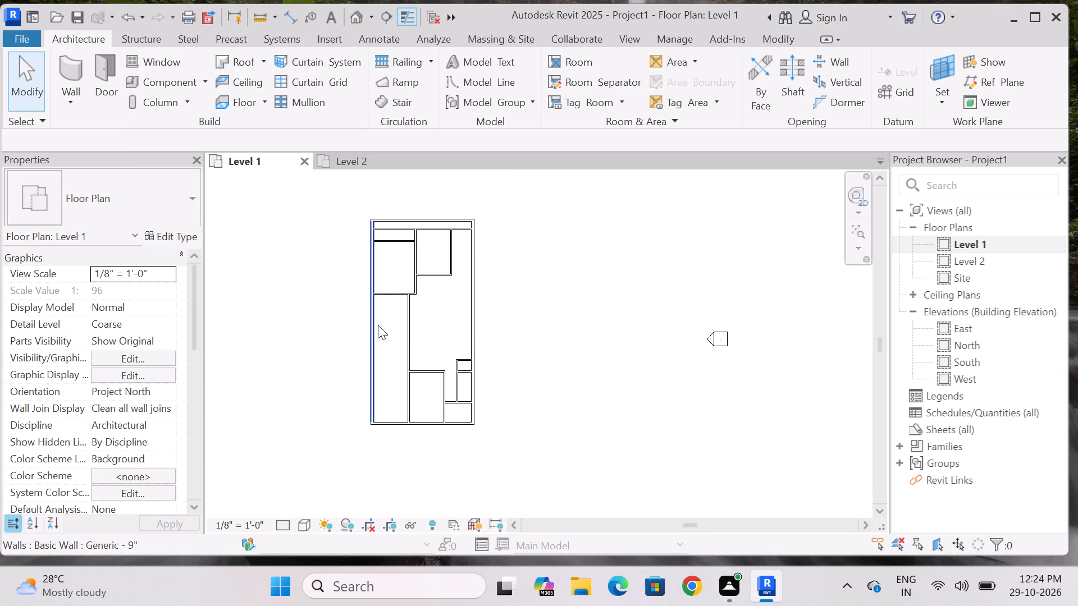
scroll(418, 311, "down", 2)
scroll(427, 327, "up", 2)
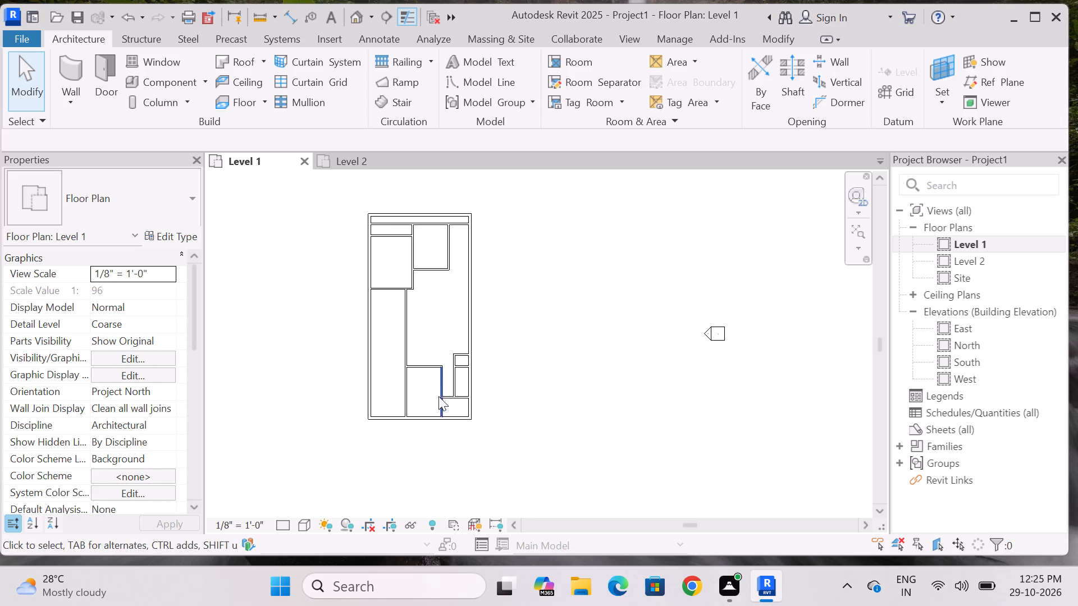
scroll(441, 387, "up", 3)
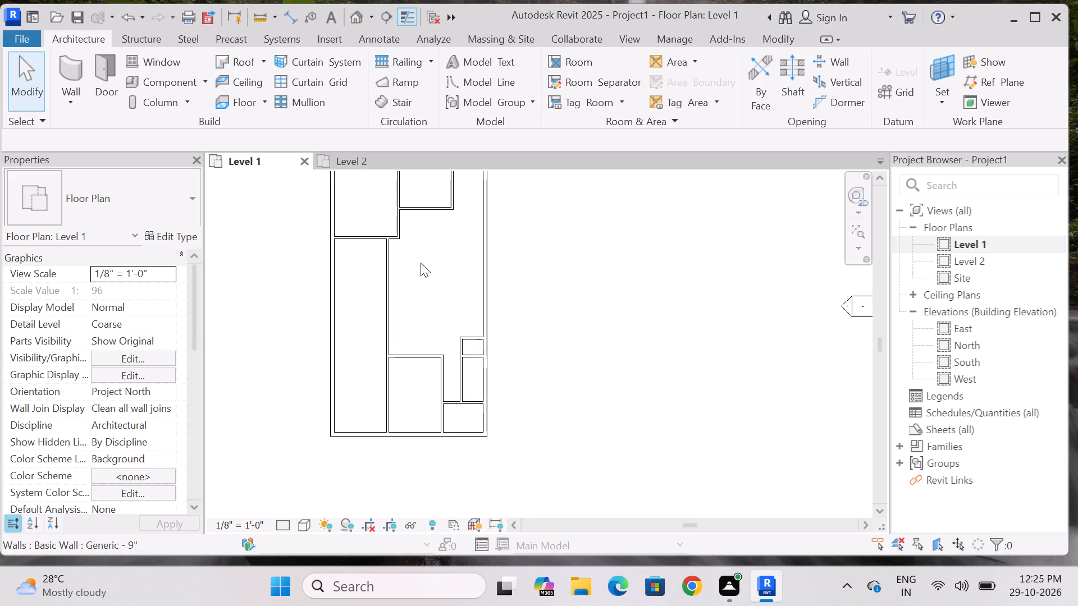
scroll(417, 342, "down", 1)
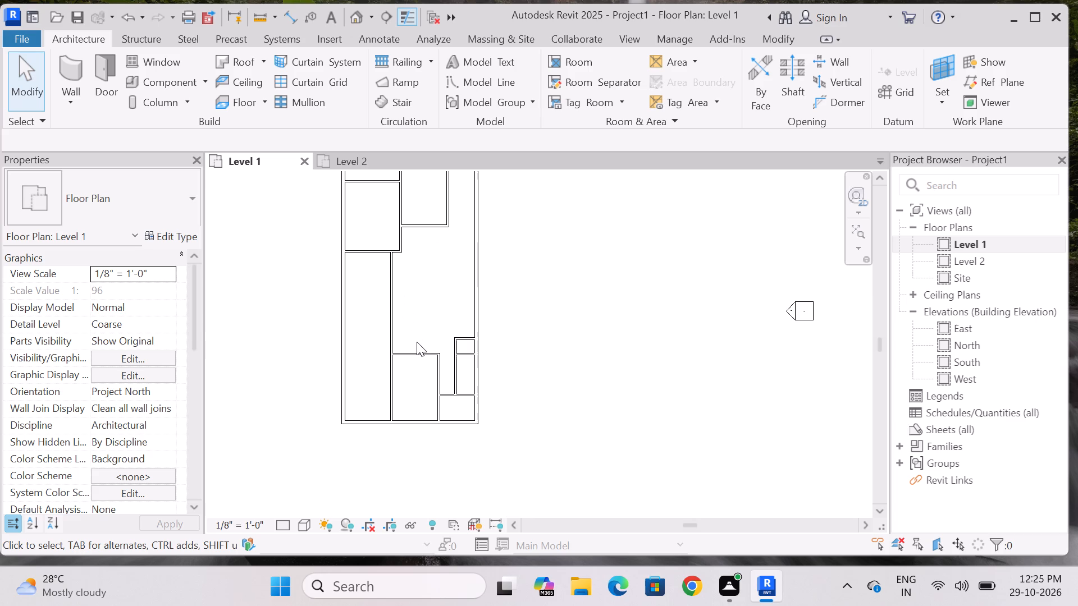
scroll(420, 332, "down", 1)
scroll(433, 305, "up", 1)
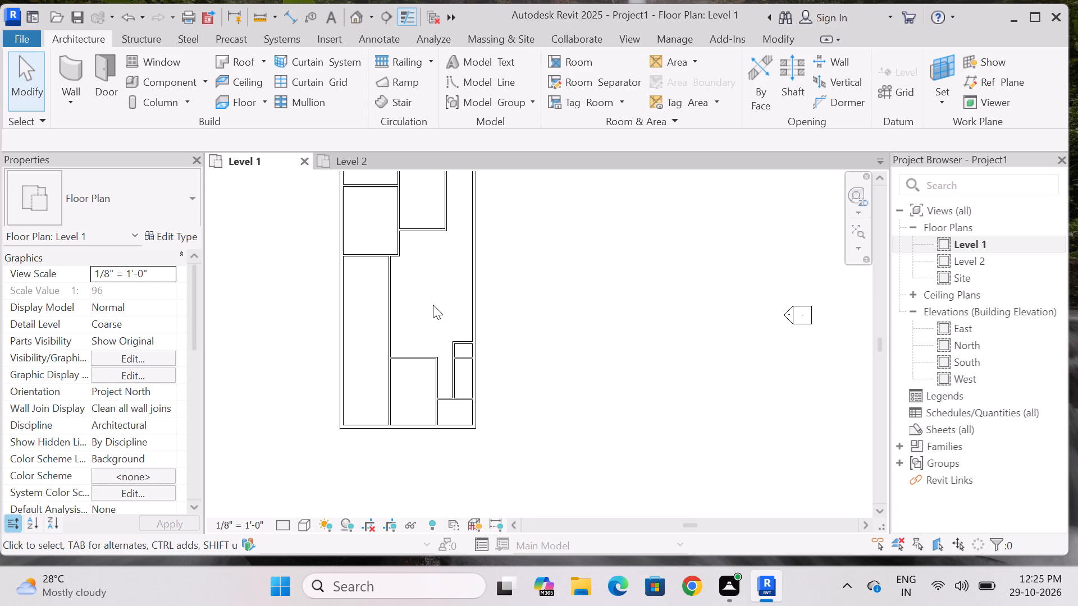
scroll(433, 307, "down", 5)
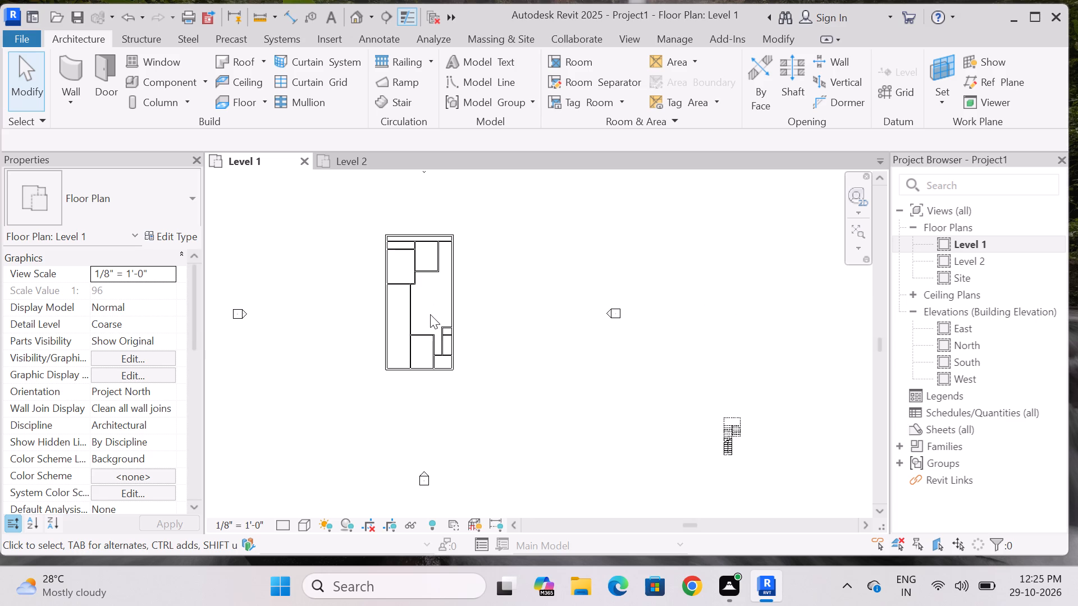
scroll(424, 300, "up", 5)
scroll(423, 307, "down", 3)
scroll(422, 309, "up", 2)
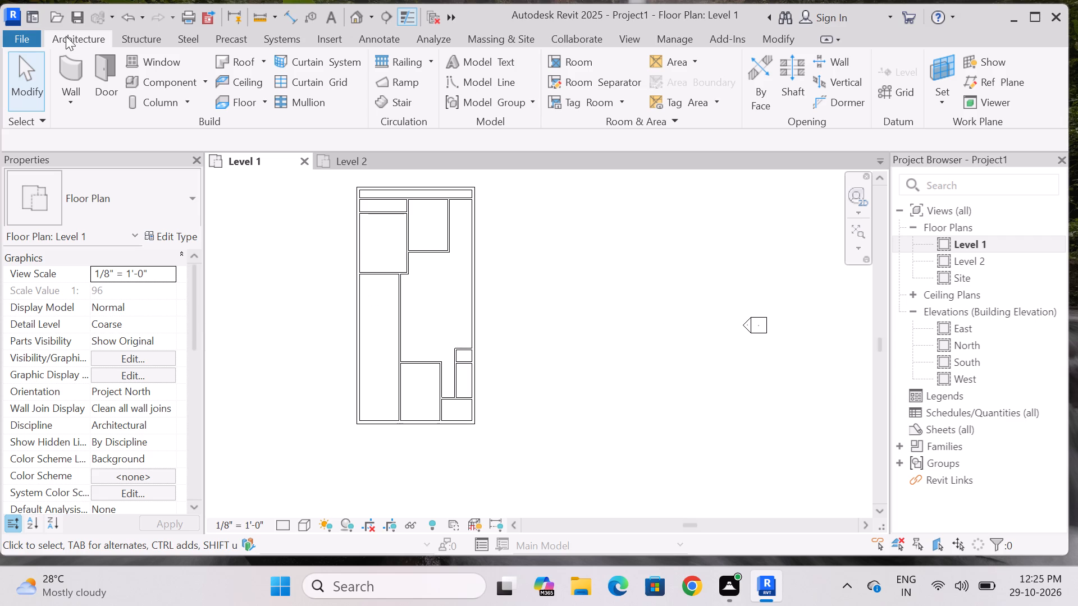
Place a 36" x 84" Single-Flush door in the northwest room's east wall, centred 2'-0" from its south wall and swinging into the room.
left_click(99, 65)
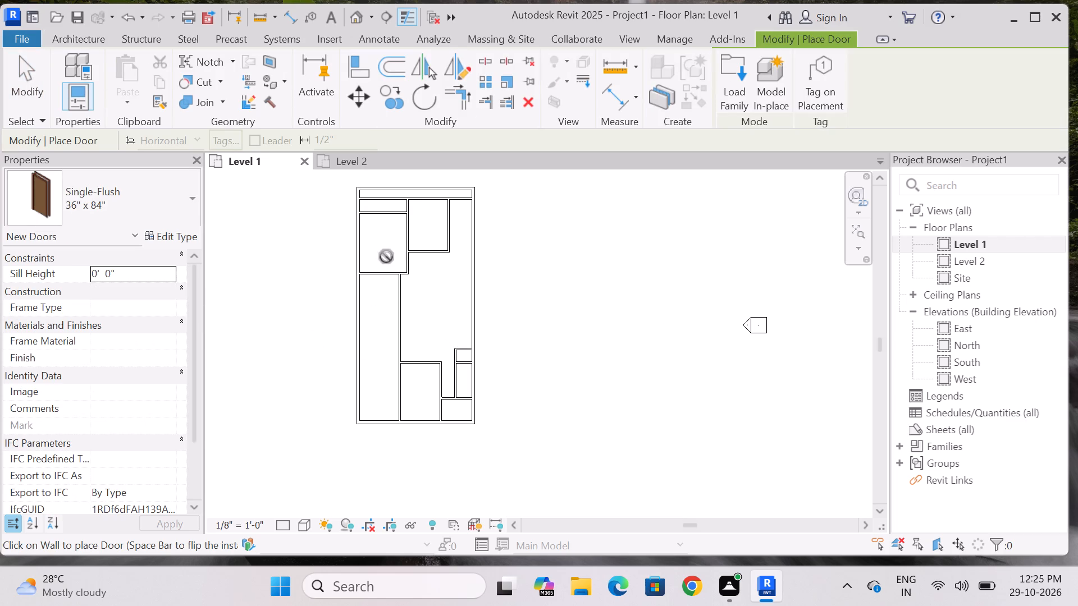
scroll(386, 256, "up", 2)
scroll(387, 316, "down", 2)
scroll(385, 270, "up", 3)
middle_click_drag(383, 269, 386, 299)
scroll(387, 302, "down", 2)
scroll(387, 302, "up", 4)
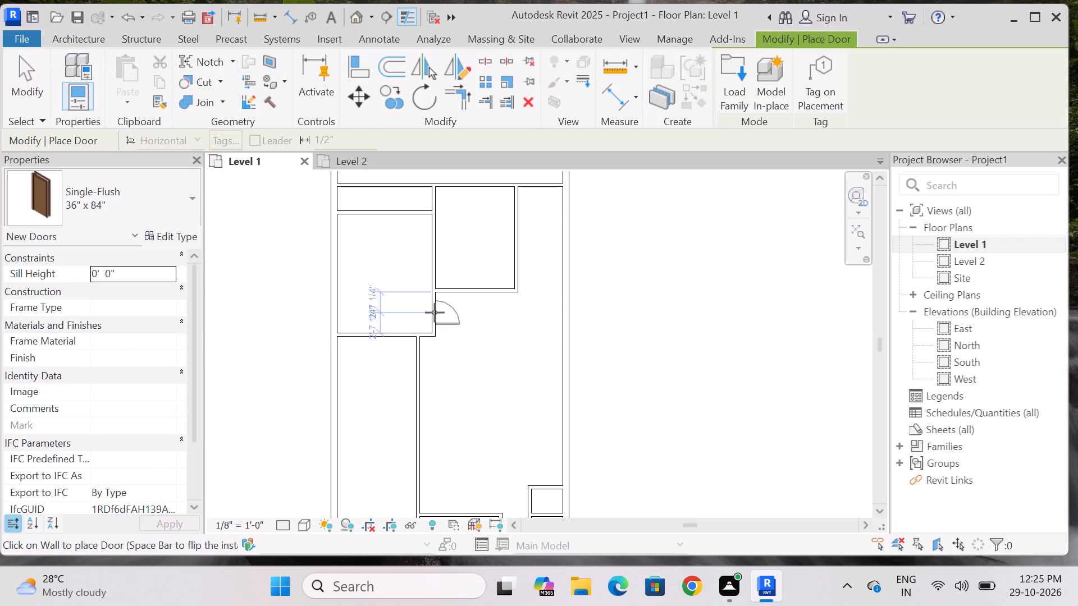
scroll(435, 313, "up", 2)
left_click(190, 197)
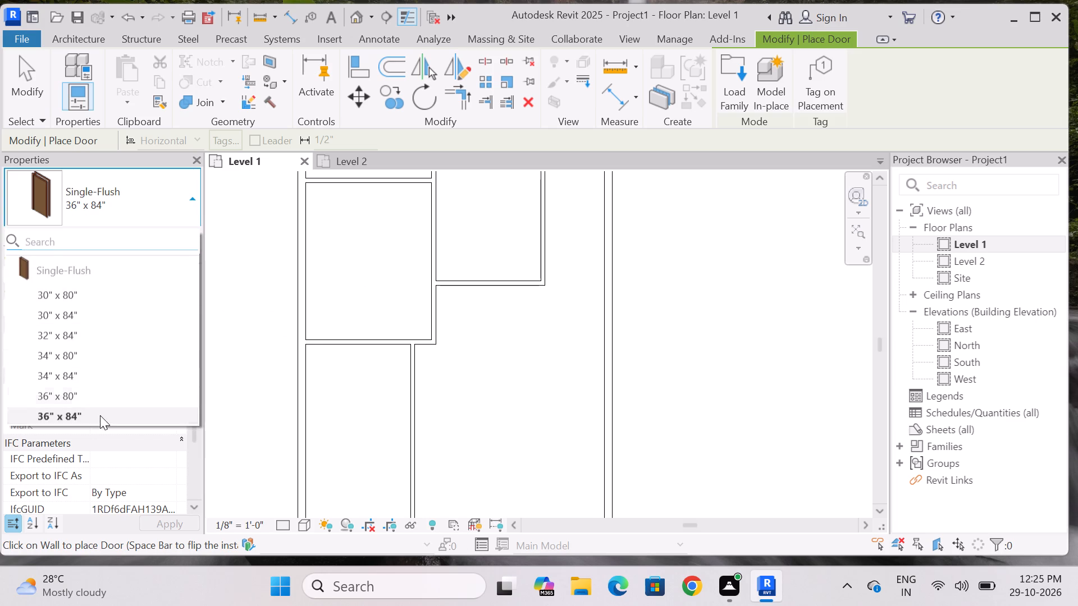
left_click(102, 415)
scroll(418, 316, "up", 3)
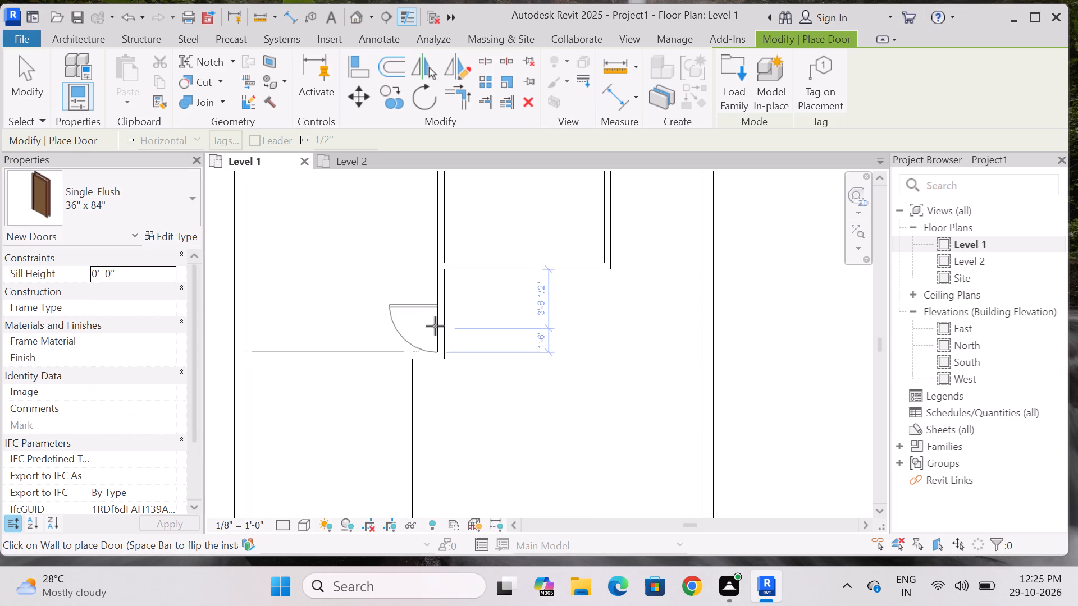
key("space")
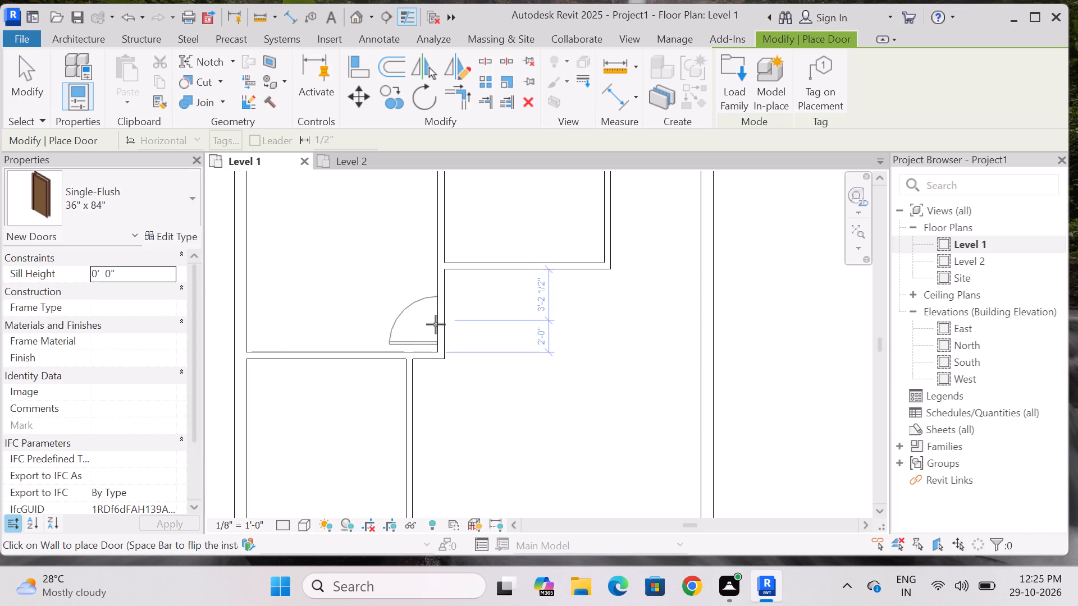
scroll(436, 324, "up", 2)
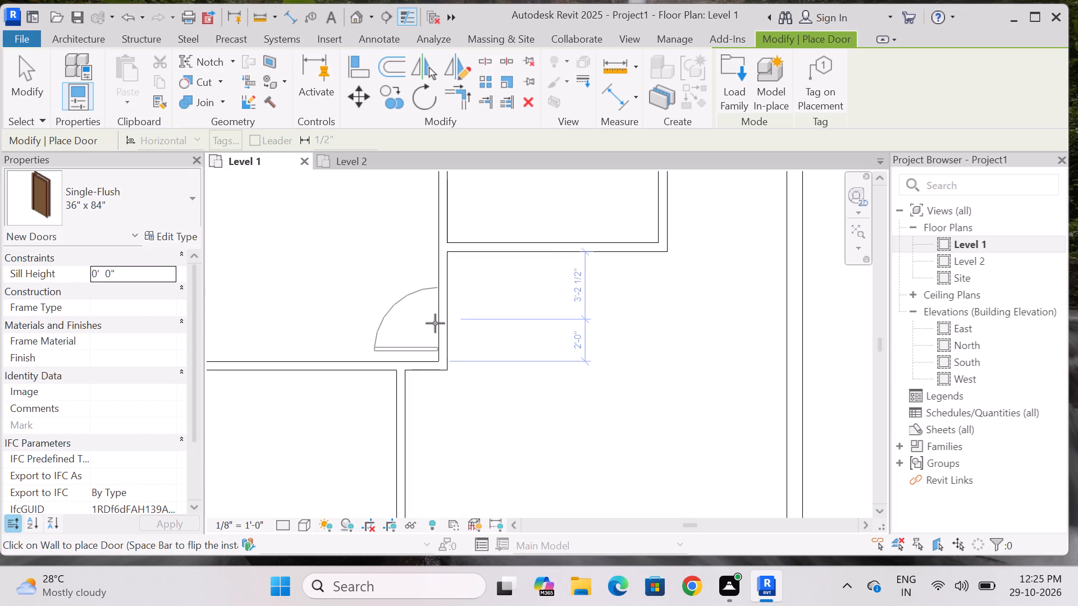
left_click(435, 323)
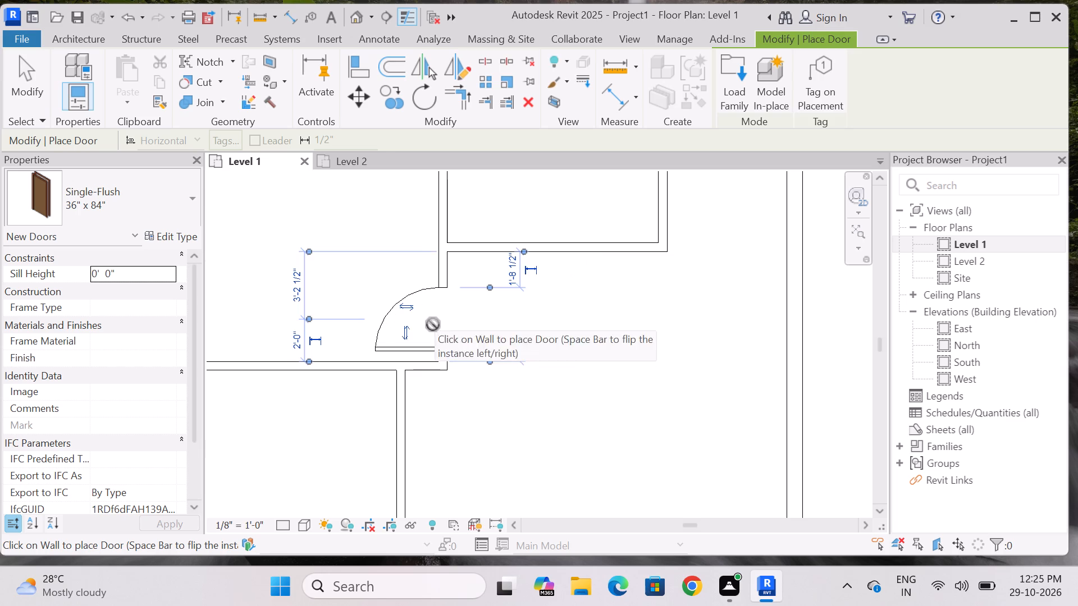
Place a 36" x 84" door in the south wall of the adjacent north-central room, centred 1'-9" from its west wall and swinging inward.
scroll(451, 368, "down", 4)
scroll(469, 288, "up", 6)
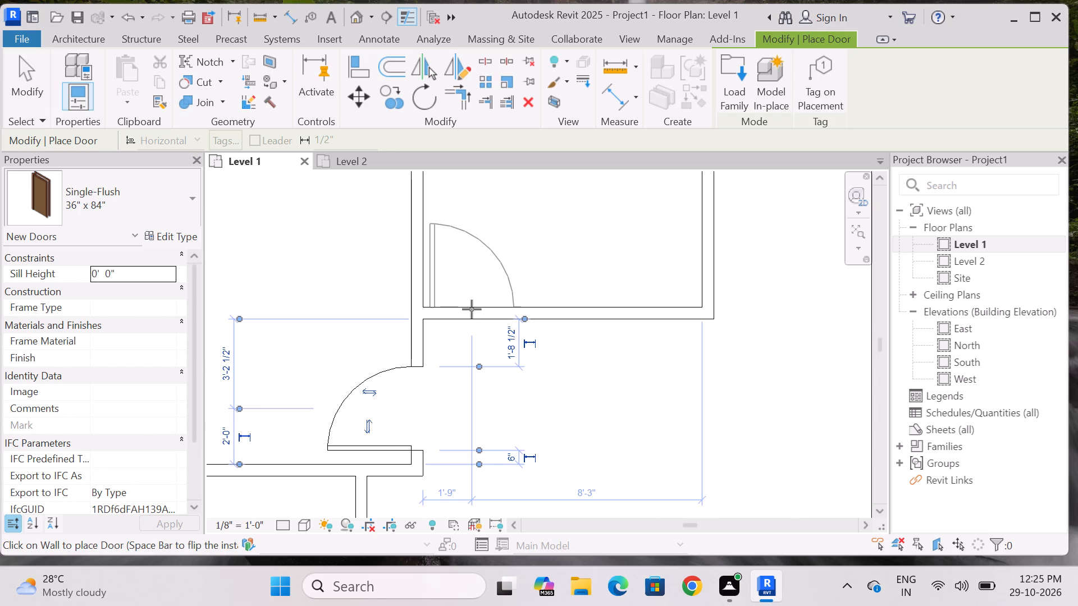
left_click(472, 309)
key("Escape")
Place a 36" x 84" door in the south outer wall of the south-central room, centred 2'-0" from its west partition and swinging inward.
scroll(463, 261, "down", 16)
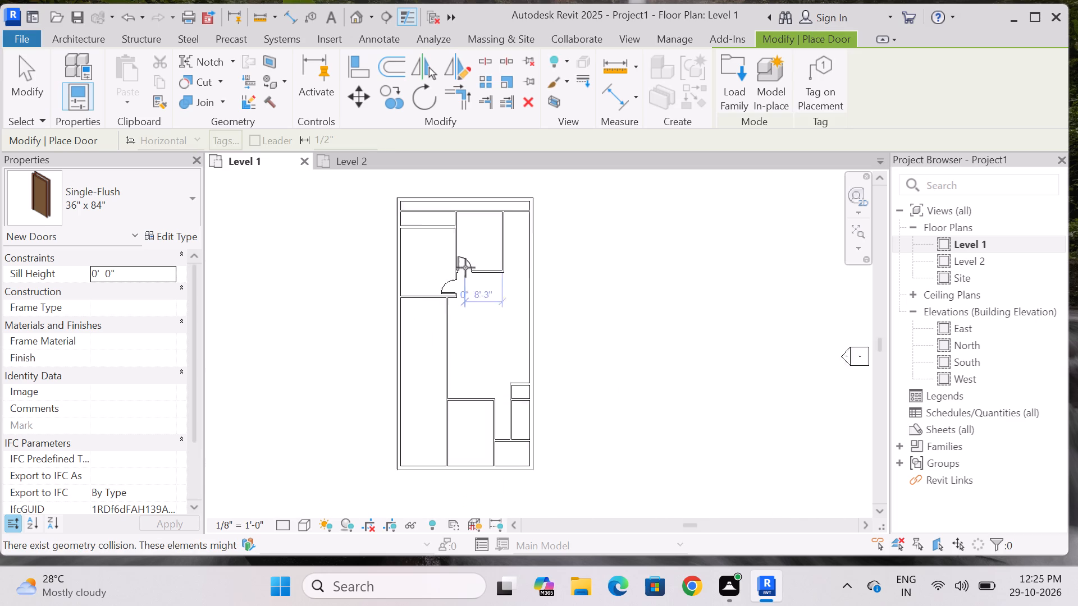
scroll(473, 403, "up", 12)
scroll(472, 399, "down", 2)
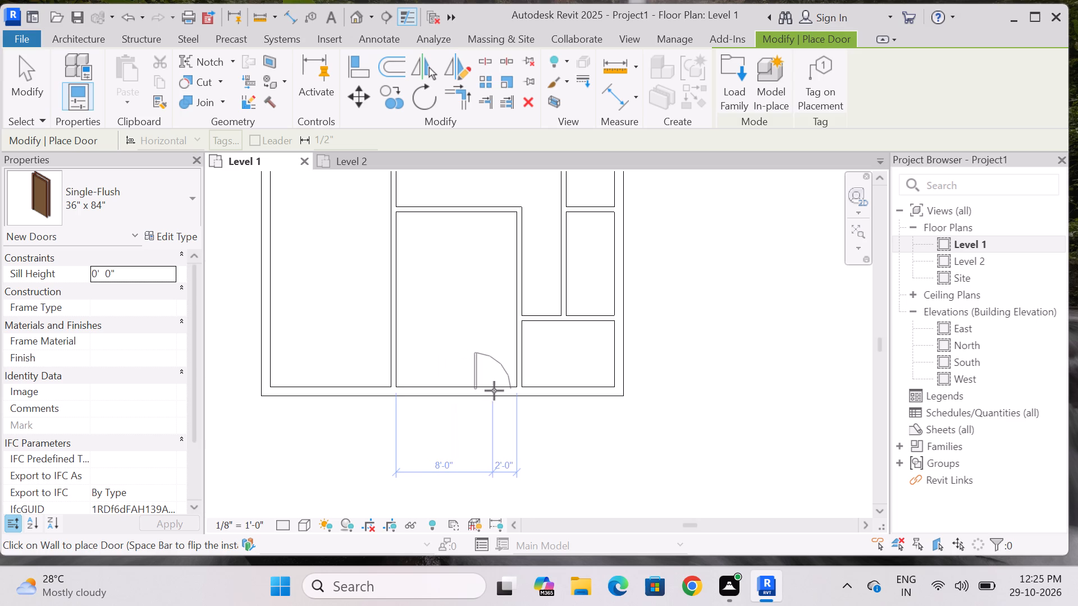
scroll(415, 389, "up", 2)
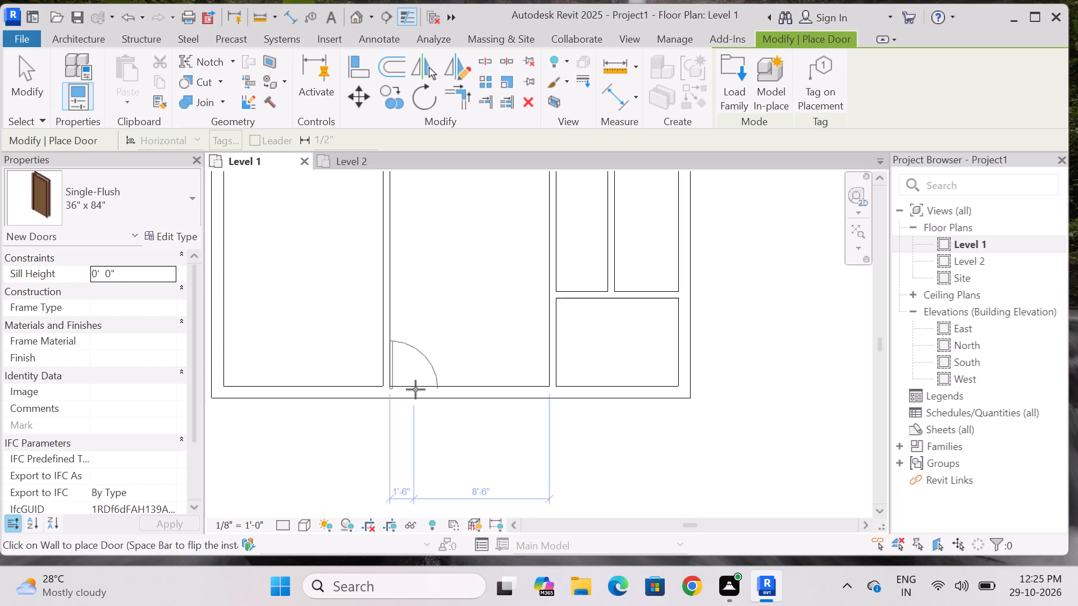
scroll(415, 389, "up", 1)
left_click(423, 388)
Place a 36" x 84" door in the south-central room's north wall, centred 2'-0" from the west partition and swinging north into the large open space.
scroll(419, 421, "down", 7)
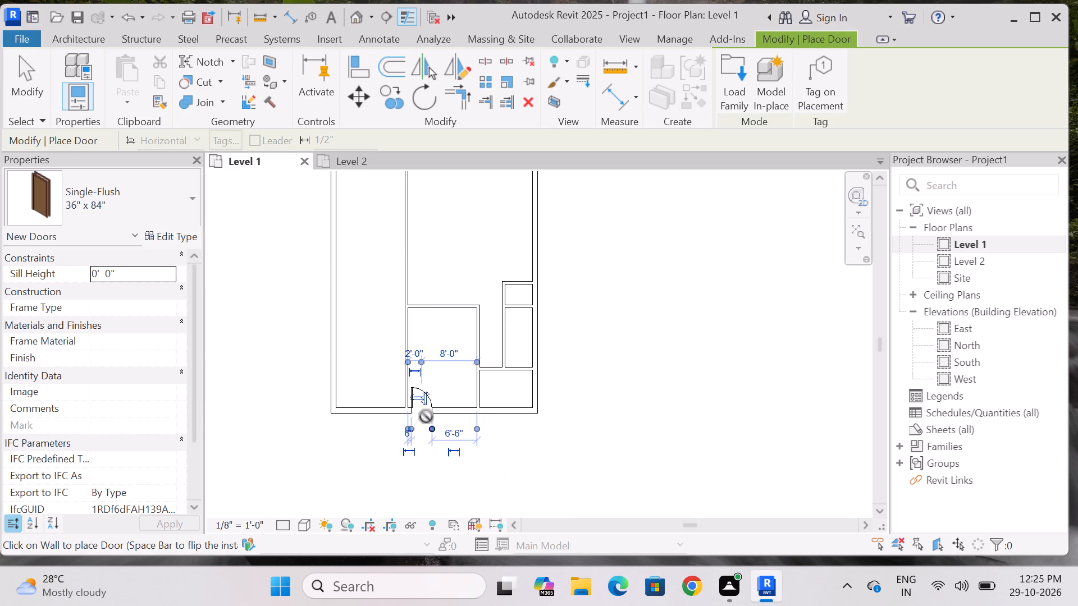
scroll(424, 302, "up", 5)
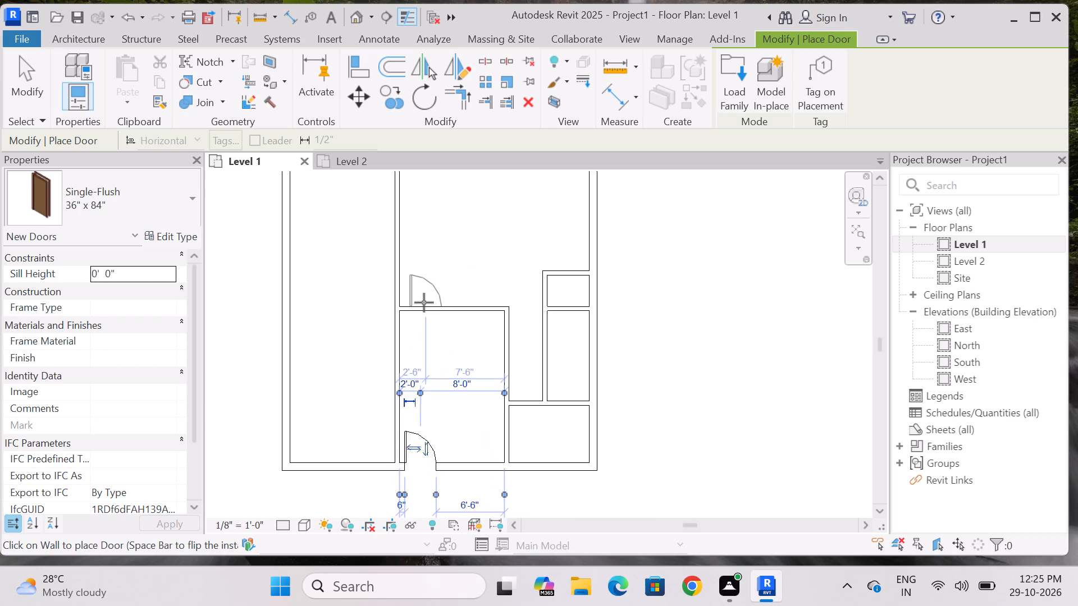
scroll(423, 302, "down", 3)
middle_click_drag(423, 302, 429, 340)
scroll(431, 342, "up", 3)
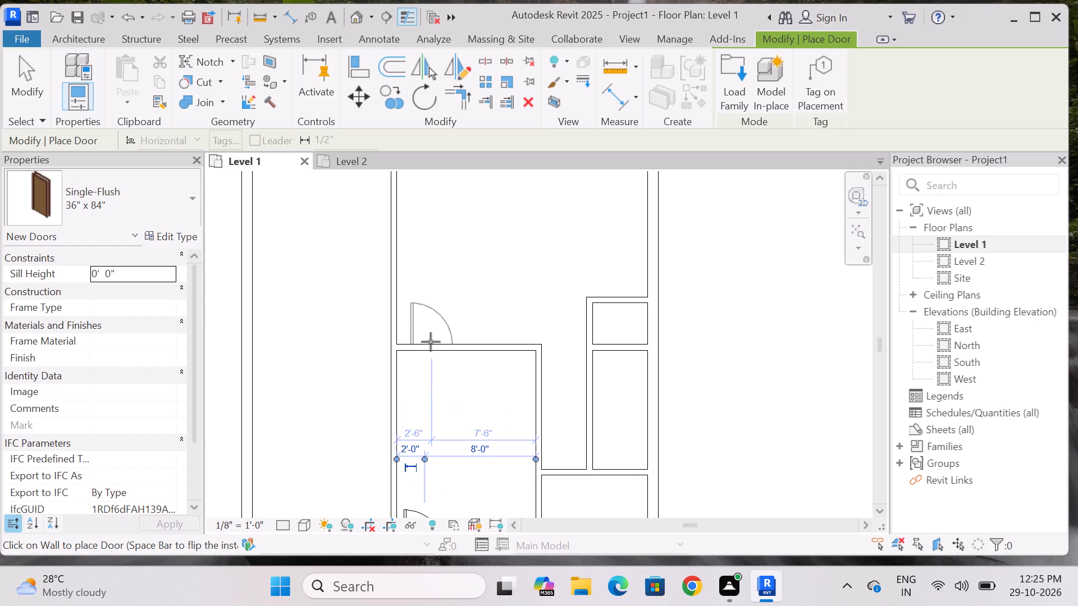
scroll(417, 344, "up", 4)
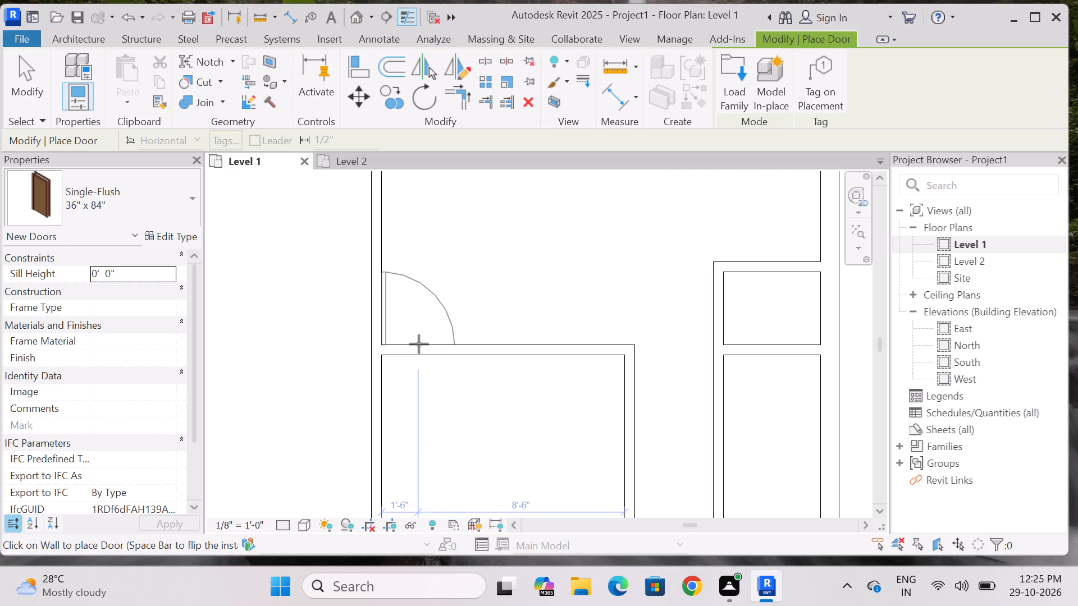
left_click(426, 344)
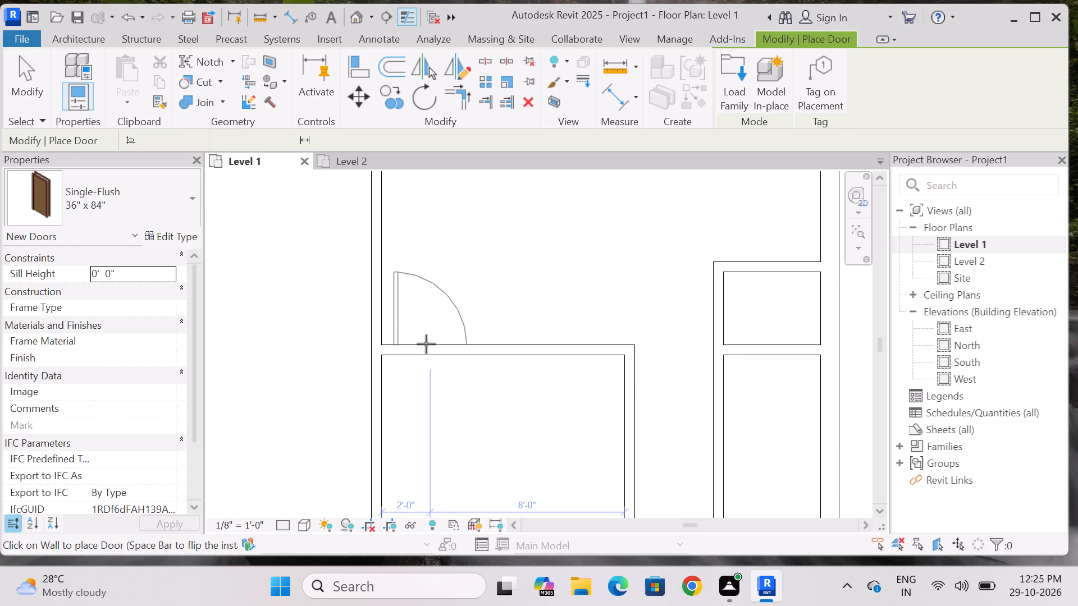
key("Escape")
Place a 36" x 84" Single-Flush door in the west wall of the narrow southeast room, centred 2'-0" from its north wall and swinging inward.
scroll(423, 353, "down", 7)
scroll(474, 284, "down", 4)
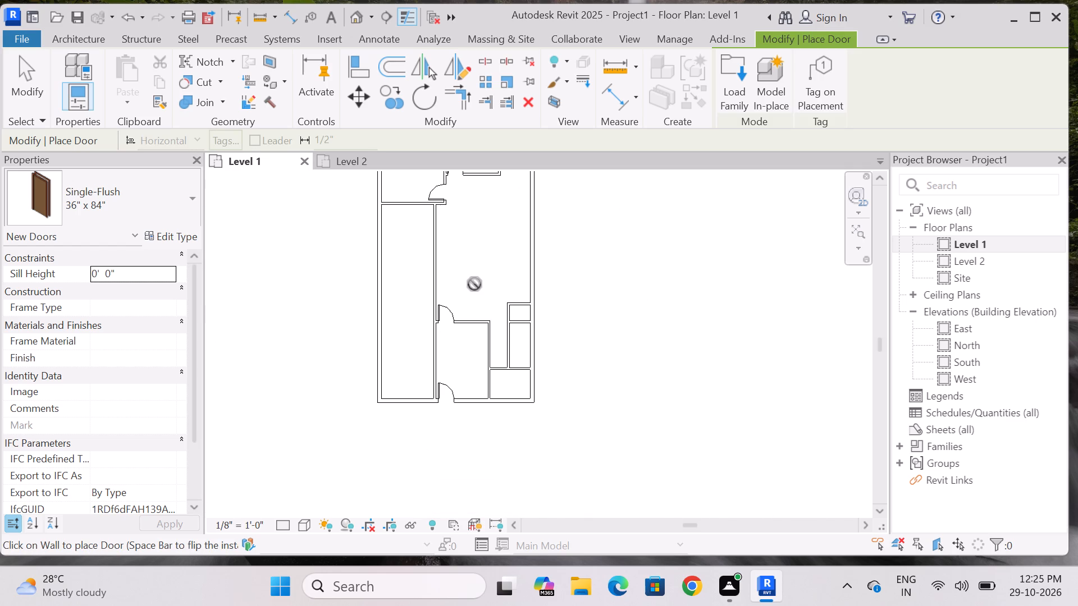
left_click(183, 203)
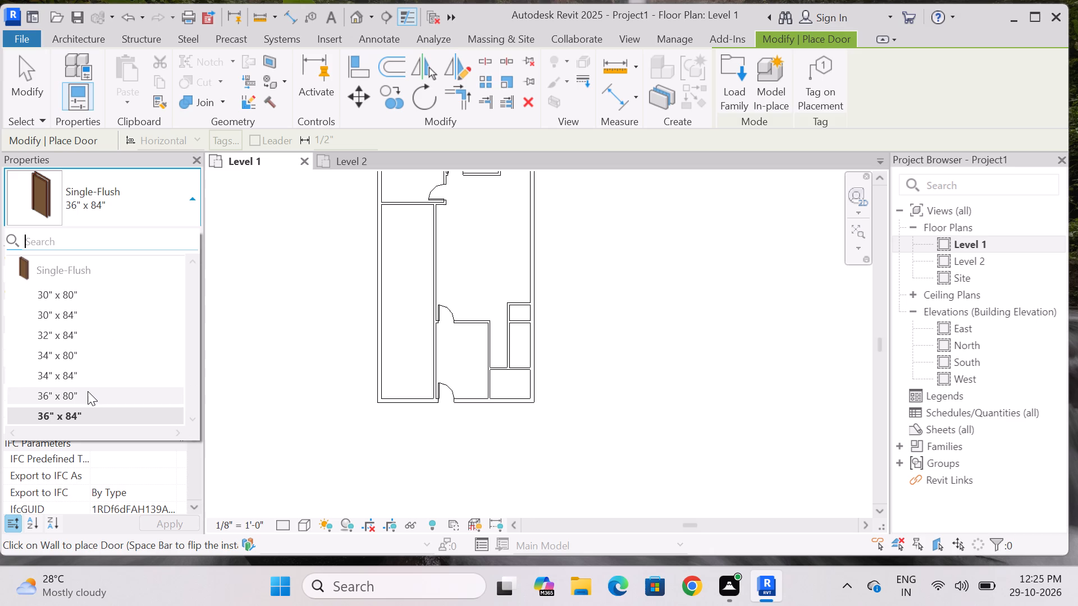
left_click(88, 304)
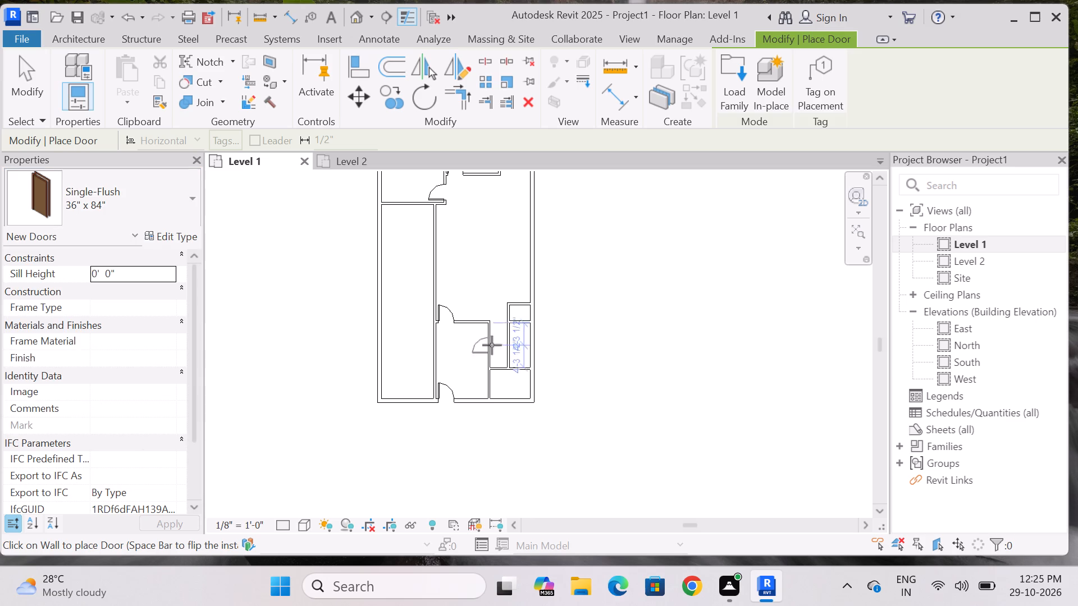
scroll(500, 329, "up", 11)
scroll(517, 316, "down", 5)
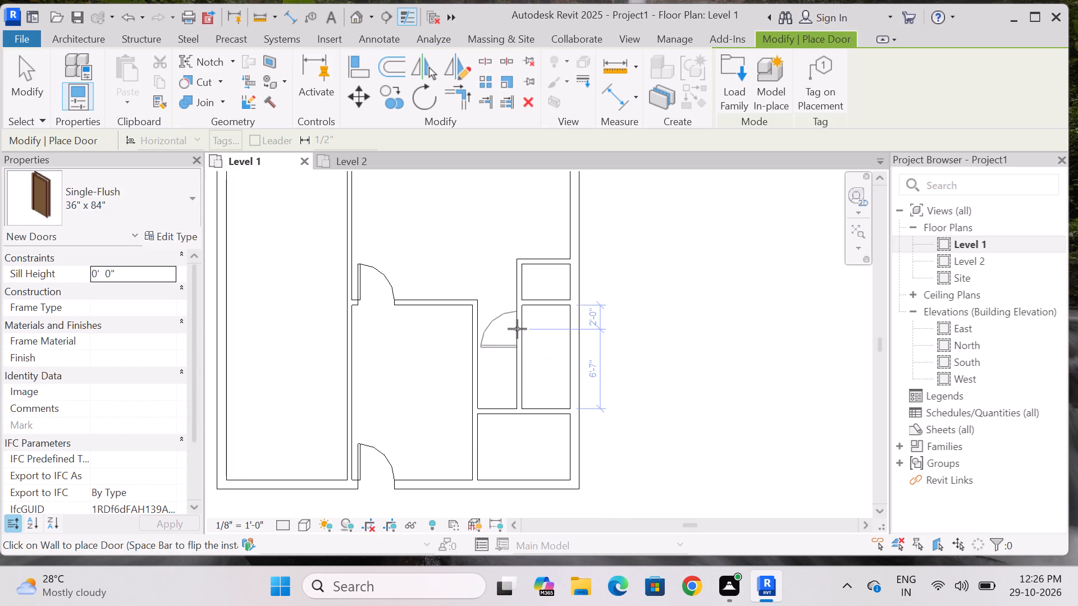
key("space")
key("space")
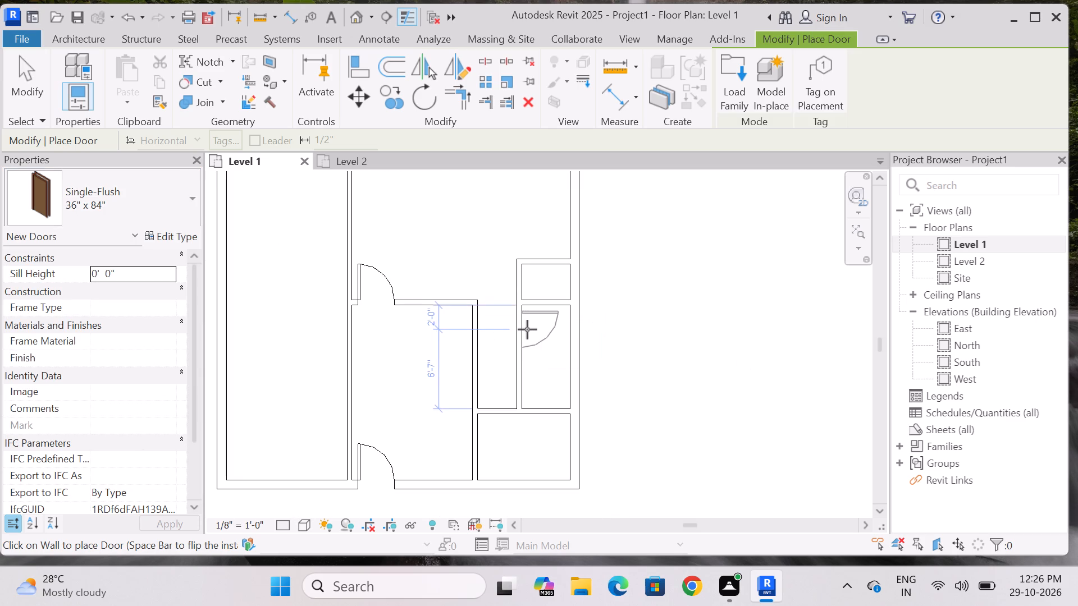
scroll(527, 328, "up", 1)
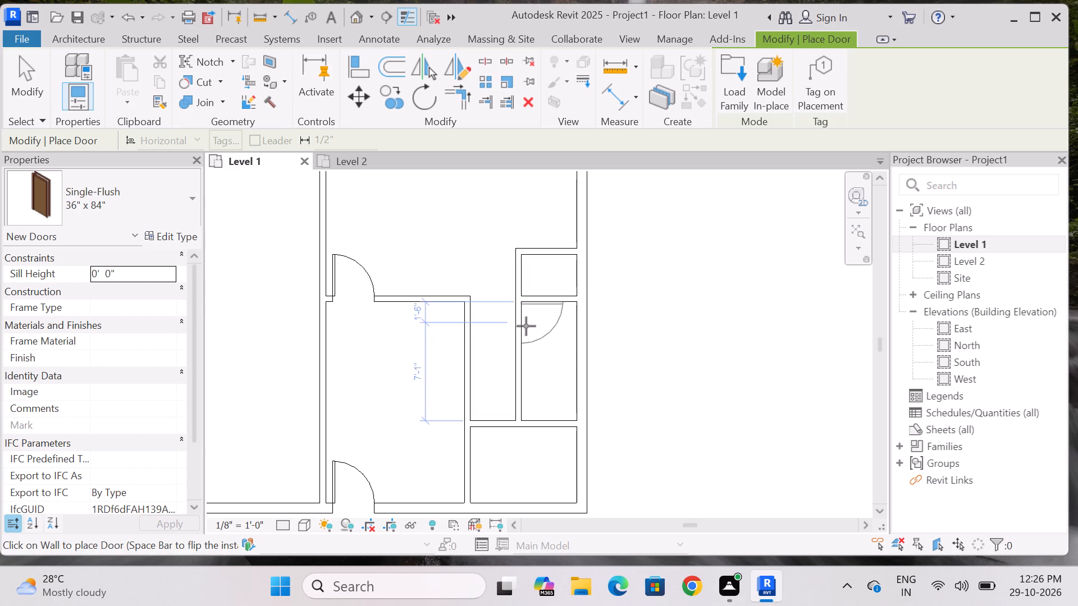
scroll(526, 326, "up", 3)
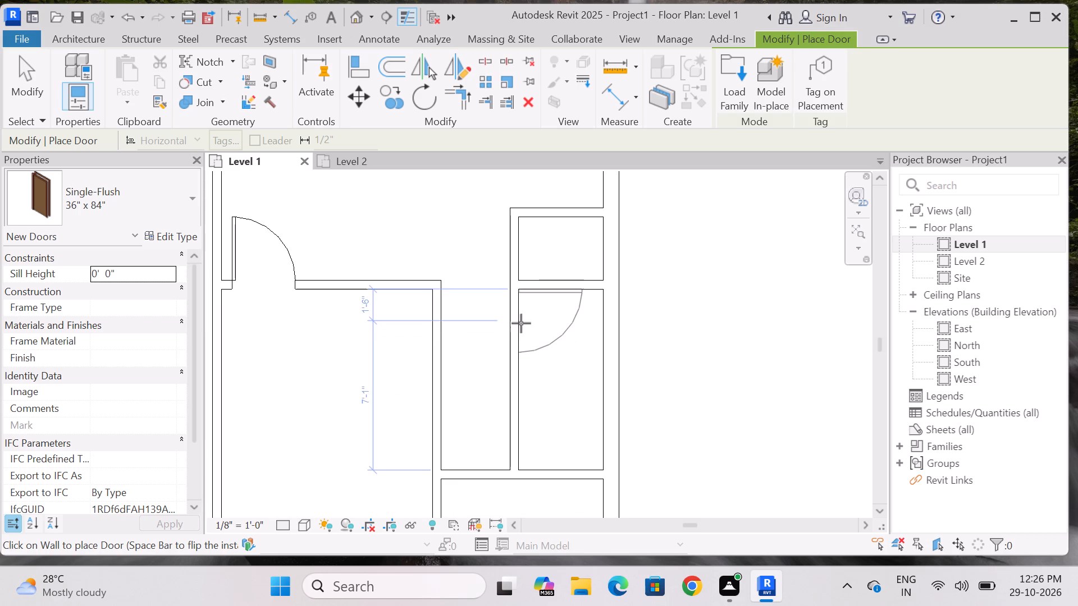
left_click(521, 327)
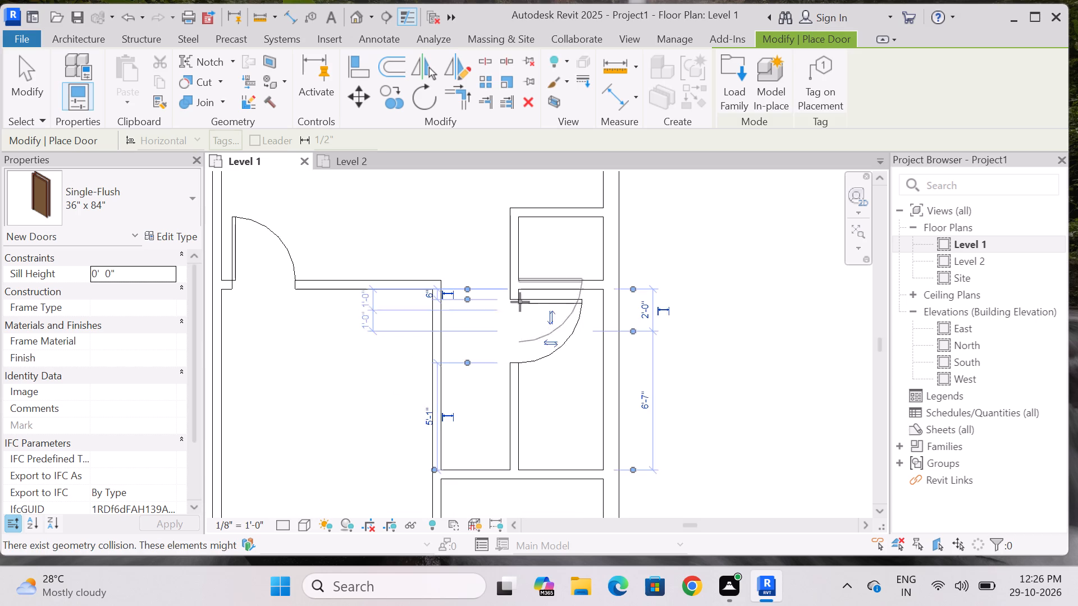
Place a 36" x 84" door in the southeast corner room's north wall, centred 1'-7 1/2" between the passage walls and swinging into the room.
scroll(519, 301, "down", 7)
scroll(504, 355, "up", 6)
key("space")
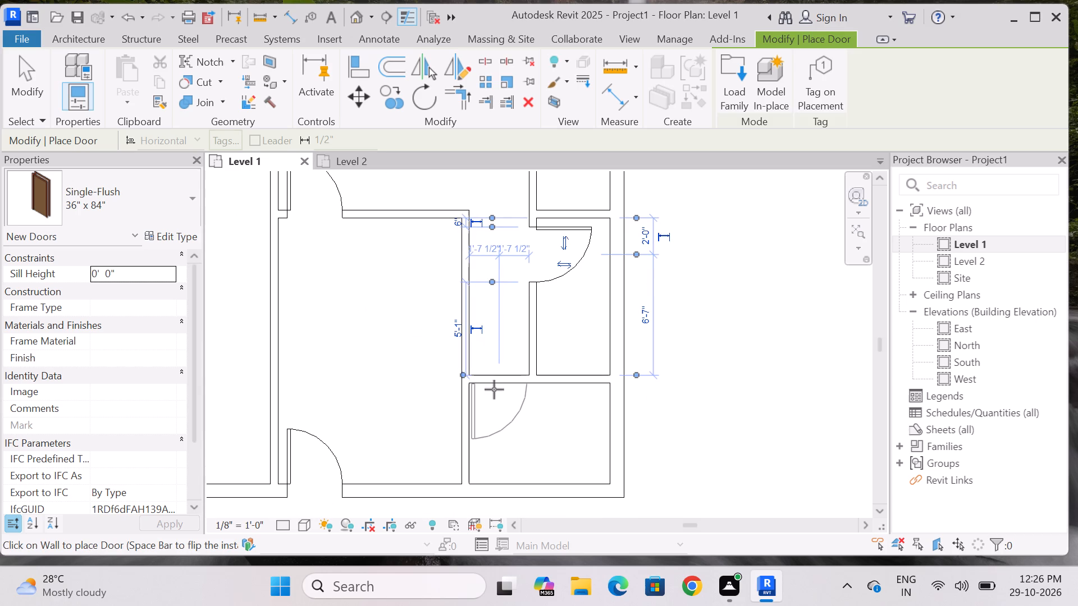
left_click(494, 389)
key("Escape")
scroll(495, 352, "down", 4)
key("Escape")
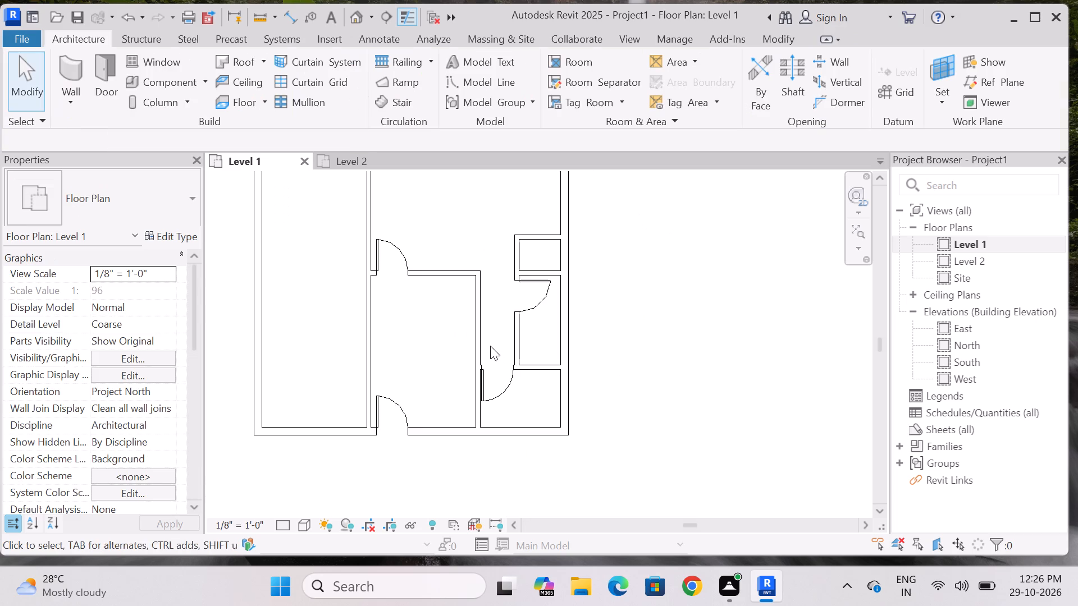
Place a 30" x 84" Single-Flush door in the northwest room's north partition, centred 1'-6" from its east wall and swinging into the narrow space beyond.
scroll(490, 345, "down", 7)
scroll(490, 407, "down", 3)
scroll(490, 314, "up", 4)
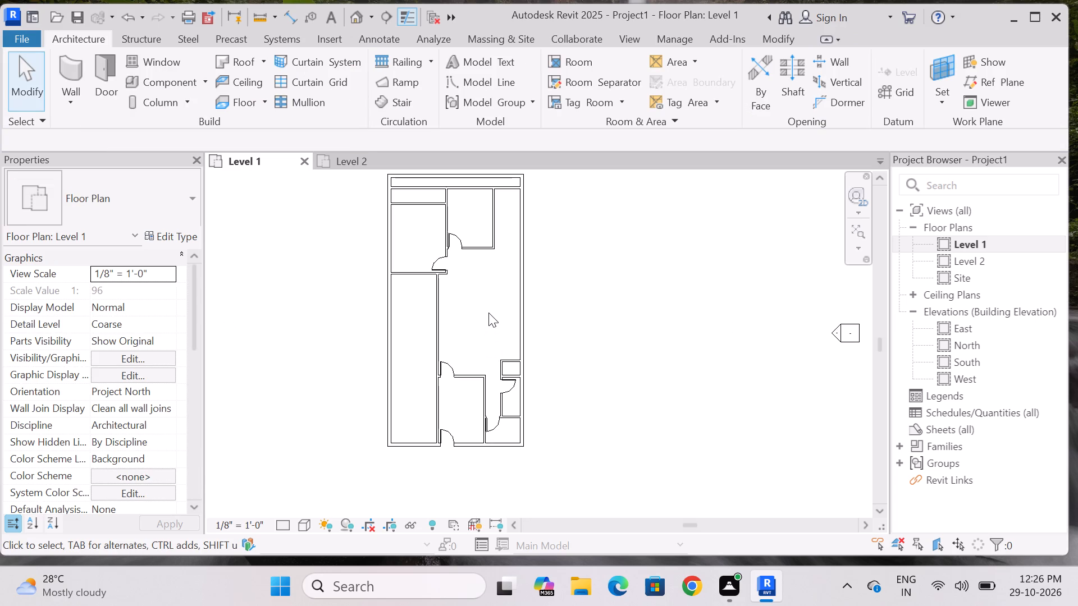
scroll(487, 314, "down", 3)
scroll(447, 218, "up", 6)
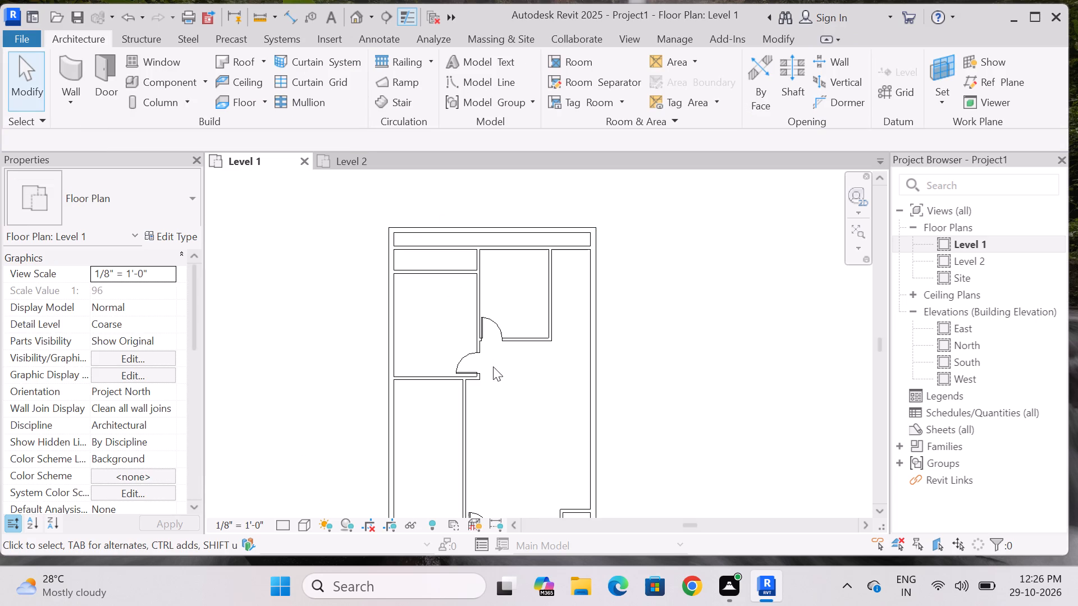
left_click(111, 76)
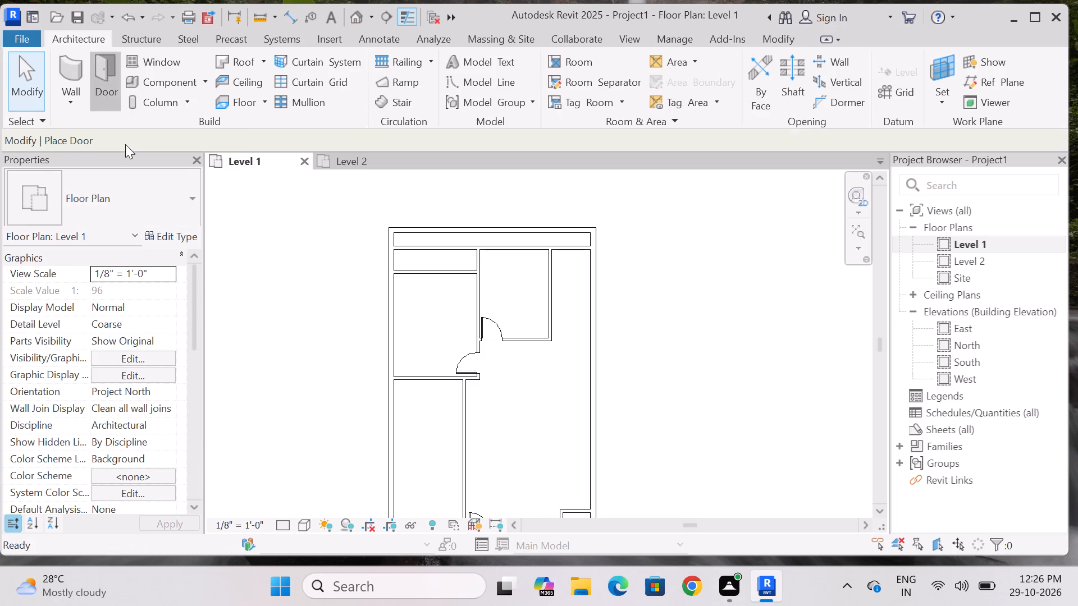
scroll(435, 258, "up", 7)
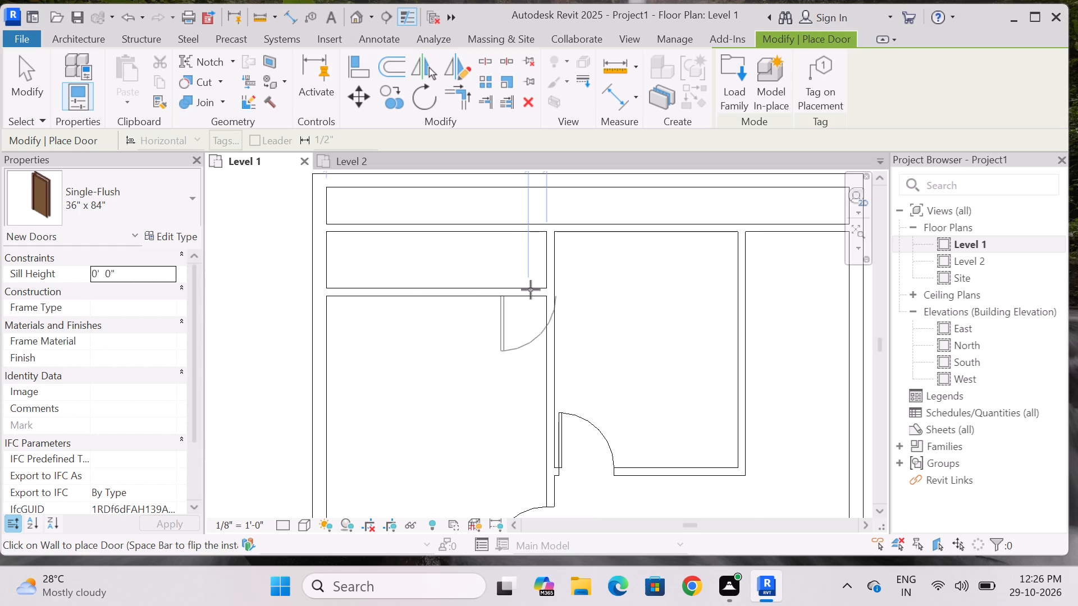
scroll(512, 286, "up", 2)
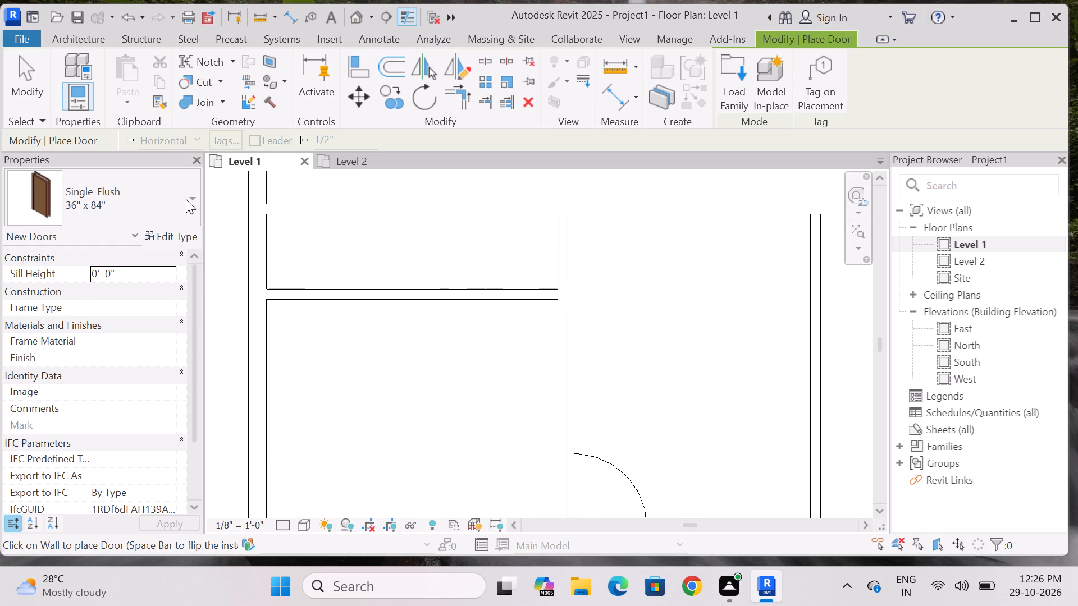
left_click(166, 194)
left_click(88, 309)
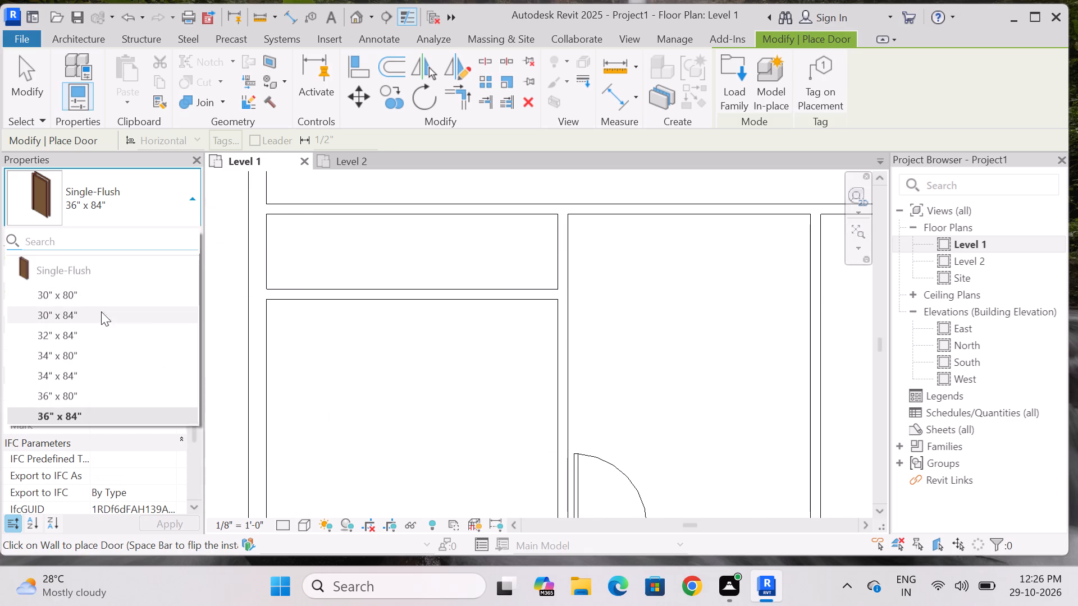
left_click(518, 283)
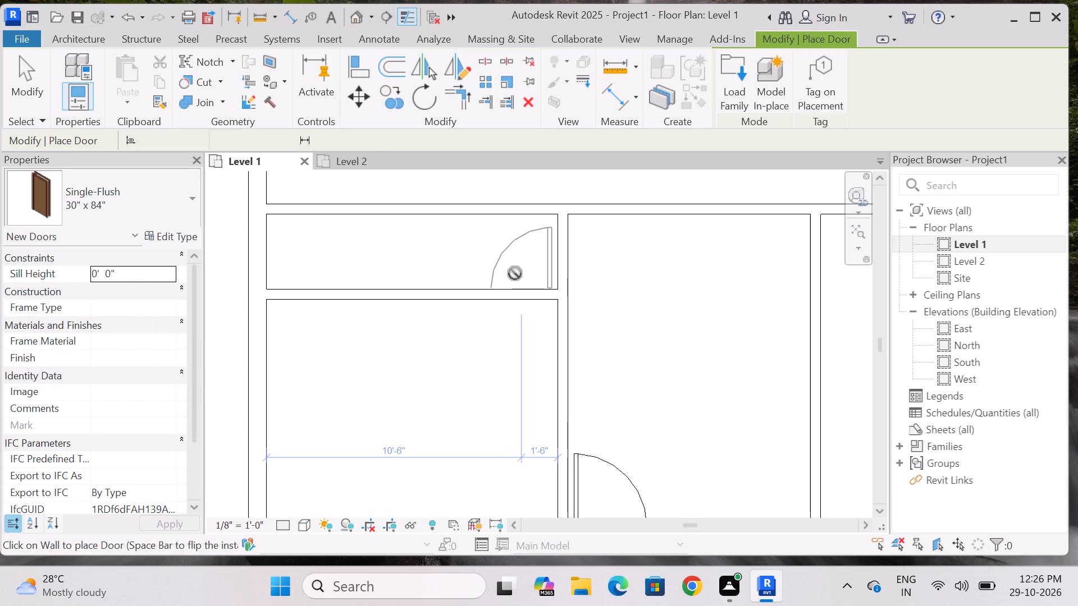
scroll(492, 226, "down", 16)
scroll(505, 337, "up", 8)
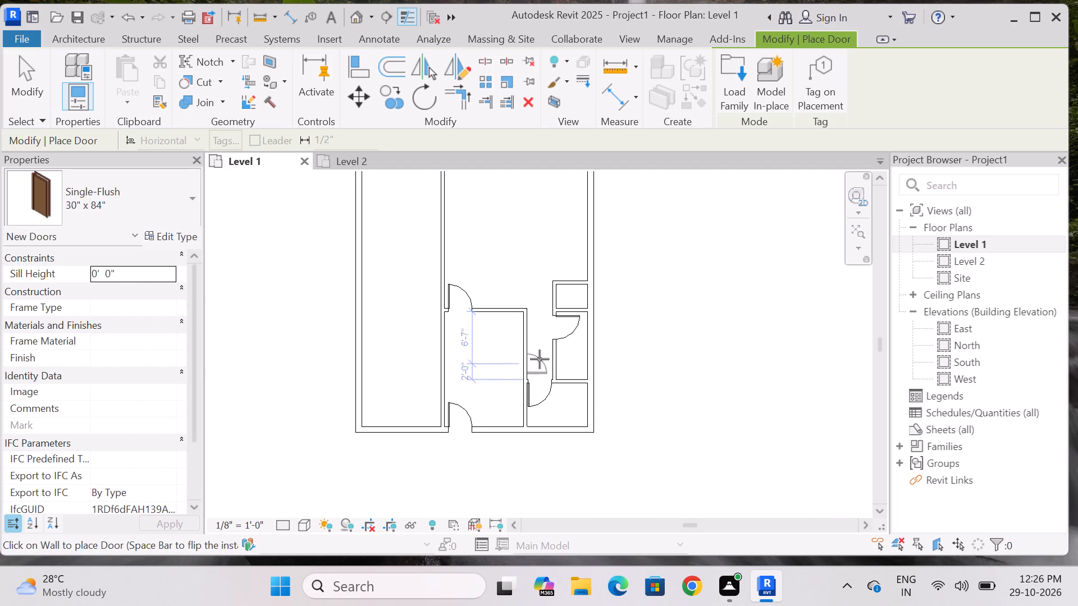
key("Escape")
key("Escape")
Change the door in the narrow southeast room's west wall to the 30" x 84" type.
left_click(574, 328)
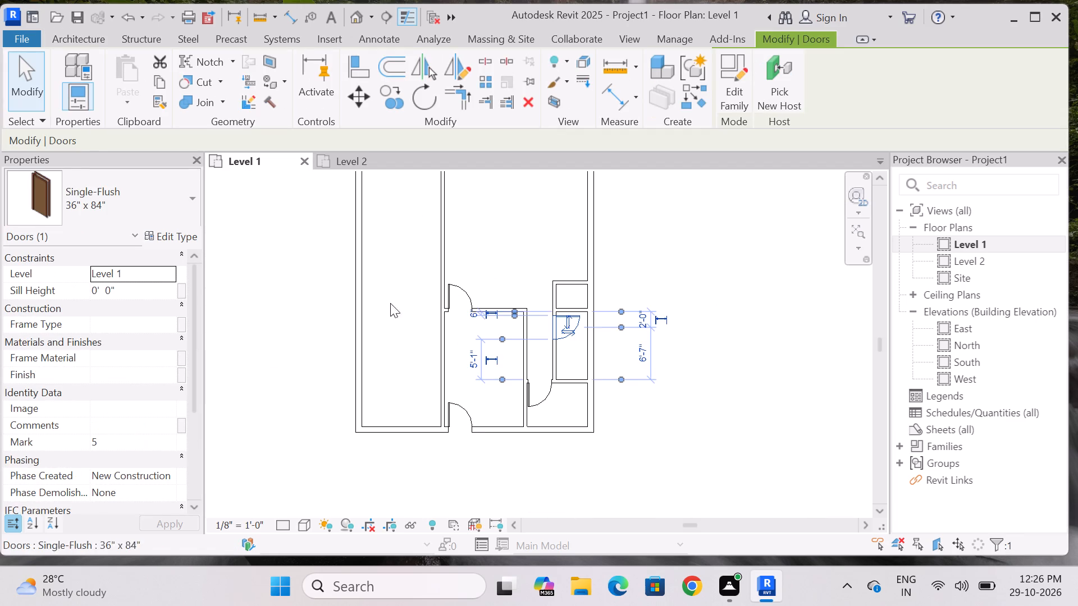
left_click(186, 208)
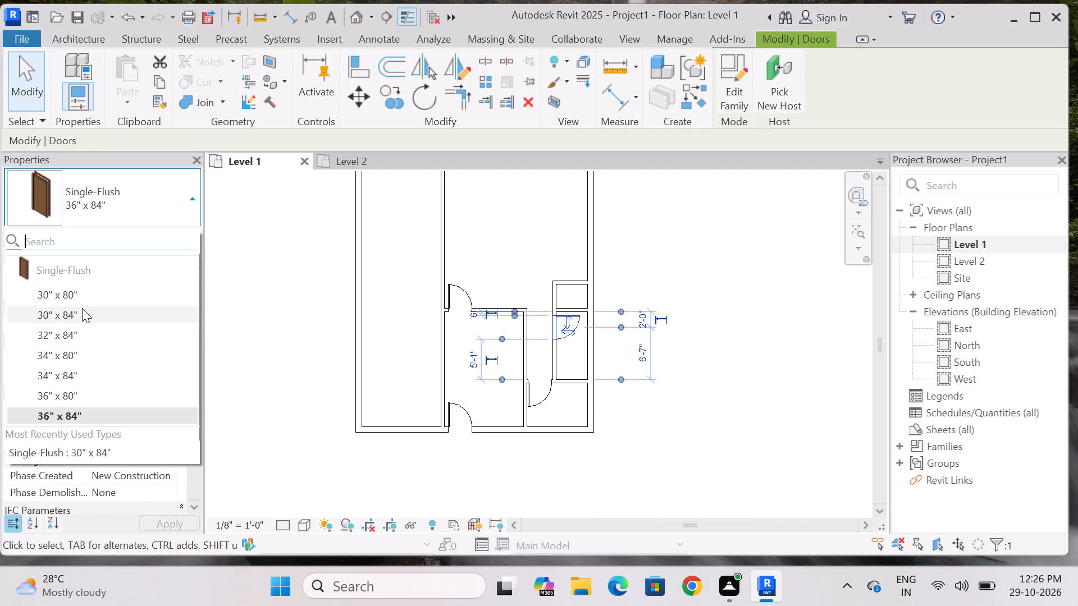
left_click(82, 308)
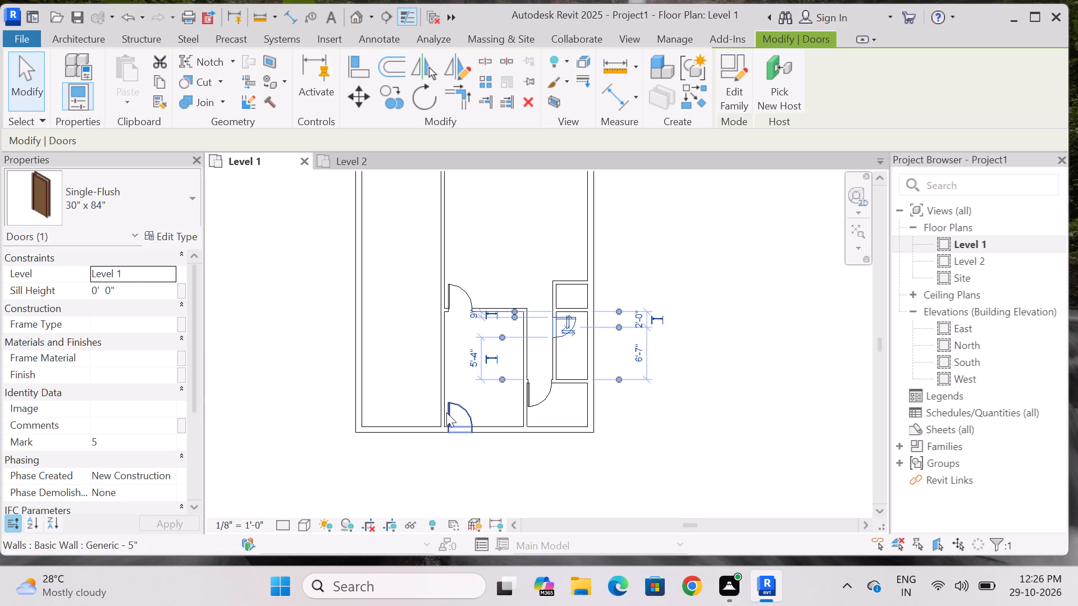
Change the door in the southeast corner room's north wall to the Single-Flush 30" x 80" type.
left_click(532, 399)
left_click(168, 209)
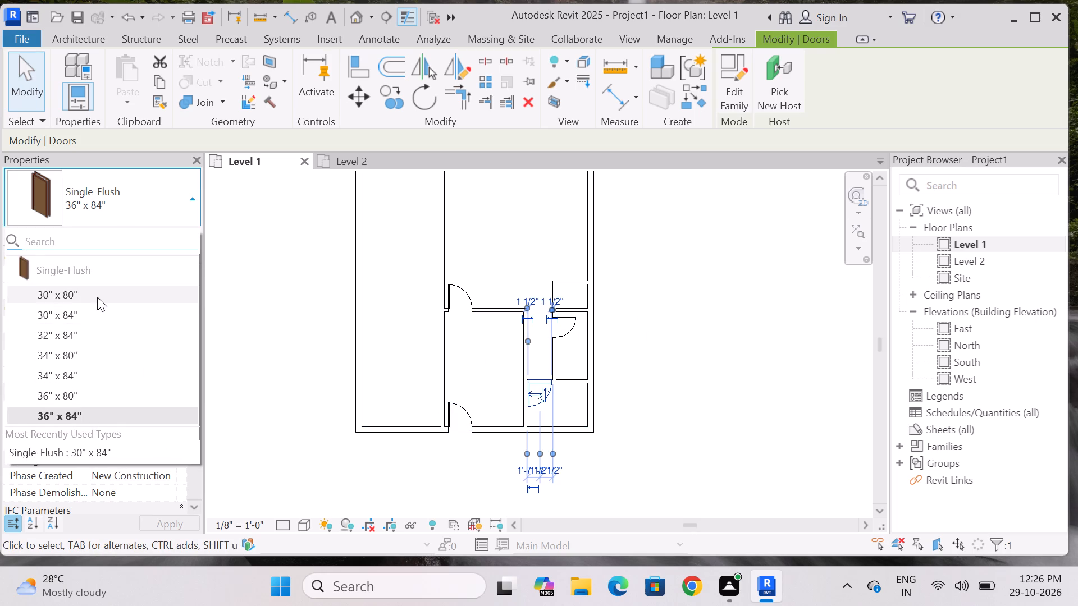
left_click(97, 297)
key("Escape")
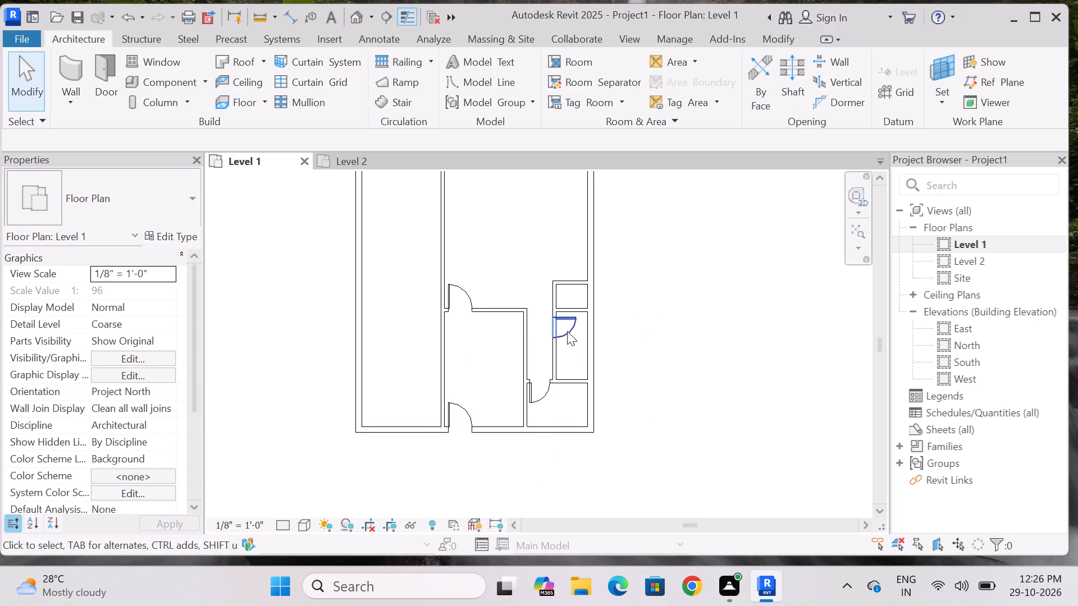
Change the door in the narrow southeast room's west wall to the Single-Flush 30" x 80" type.
left_click(567, 331)
left_click(181, 194)
left_click(84, 291)
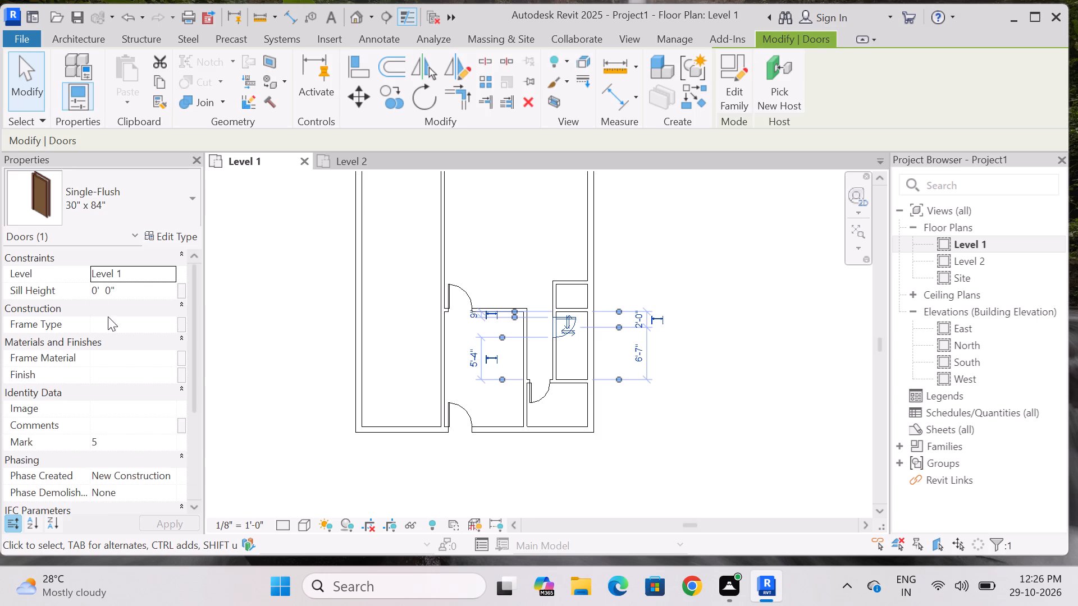
key("Escape")
Change the door in the northwest room's north partition to the Single-Flush 30" x 80" type.
scroll(338, 407, "down", 5)
scroll(365, 320, "down", 3)
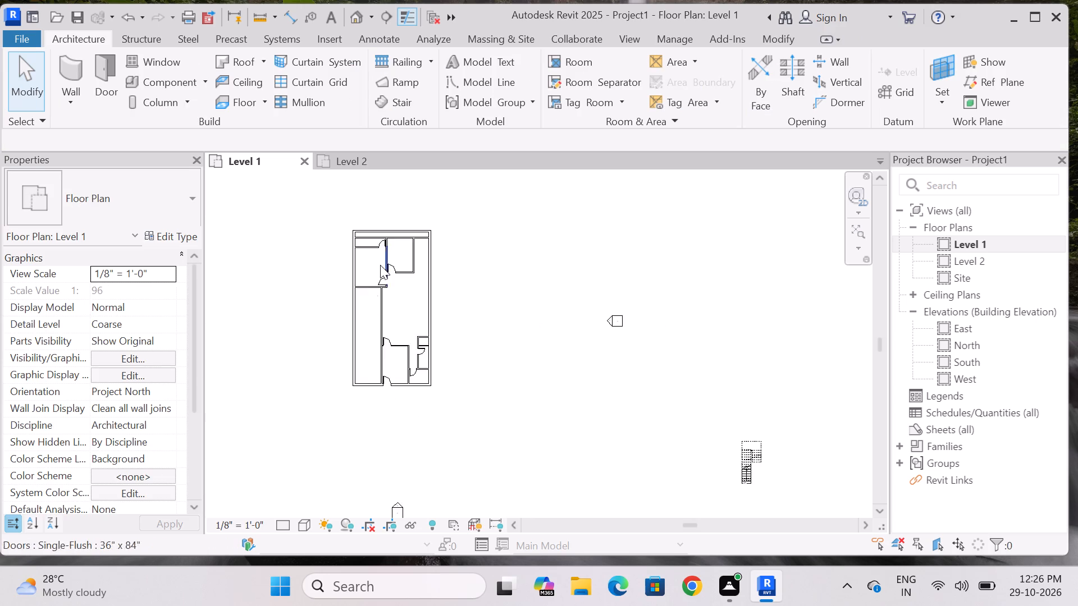
scroll(381, 247, "up", 7)
left_click(381, 241)
left_click(177, 210)
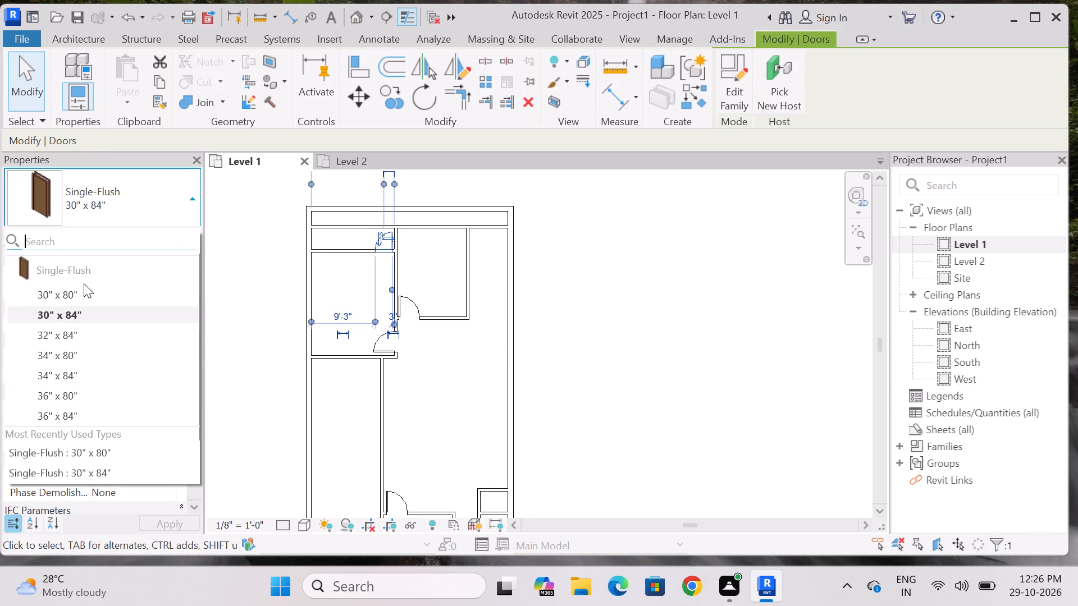
left_click(78, 298)
key("Escape")
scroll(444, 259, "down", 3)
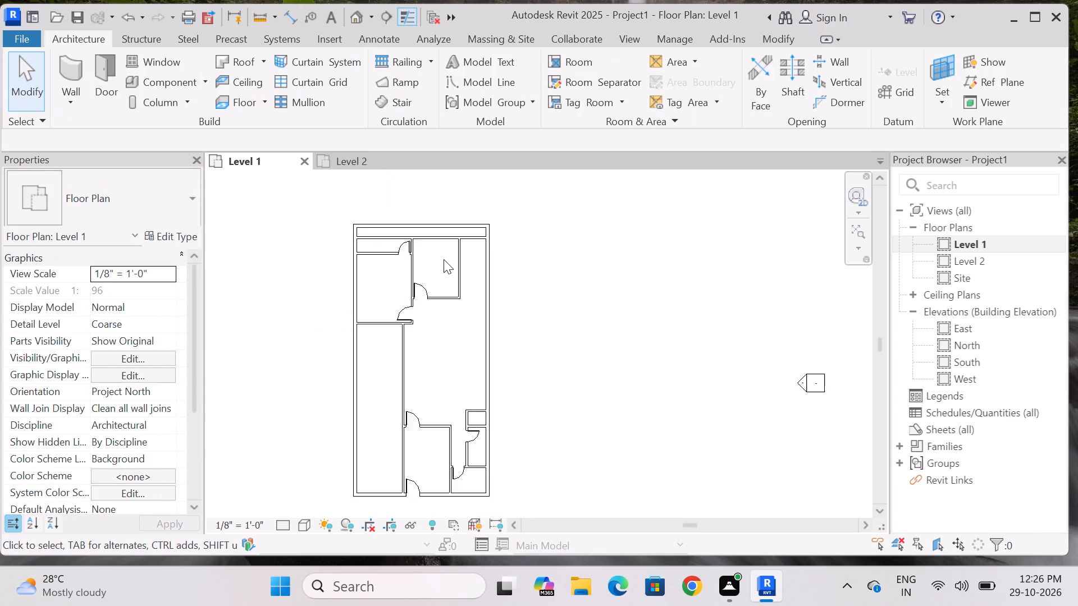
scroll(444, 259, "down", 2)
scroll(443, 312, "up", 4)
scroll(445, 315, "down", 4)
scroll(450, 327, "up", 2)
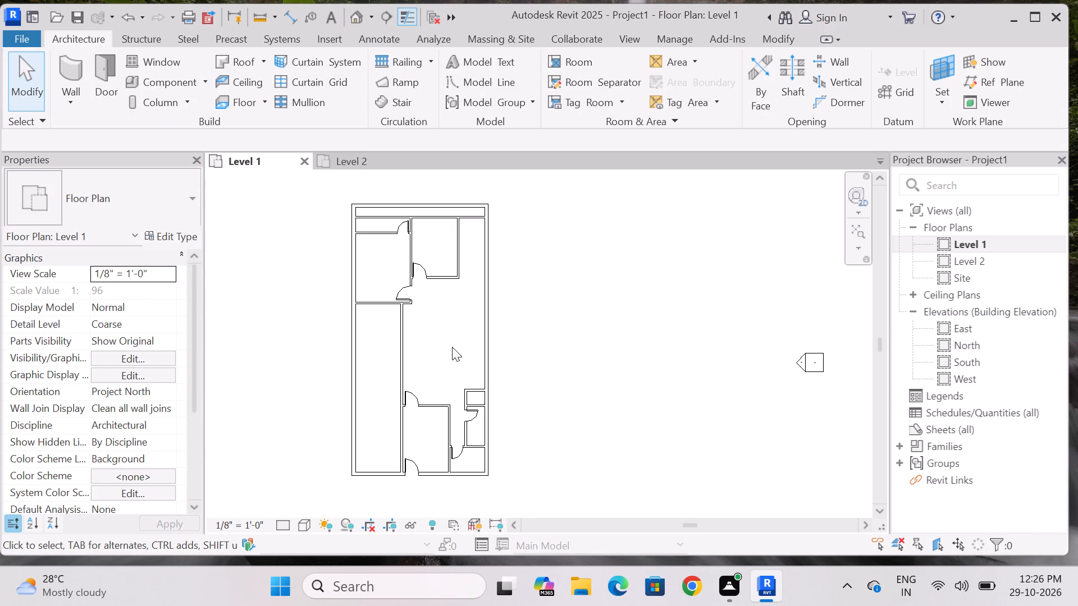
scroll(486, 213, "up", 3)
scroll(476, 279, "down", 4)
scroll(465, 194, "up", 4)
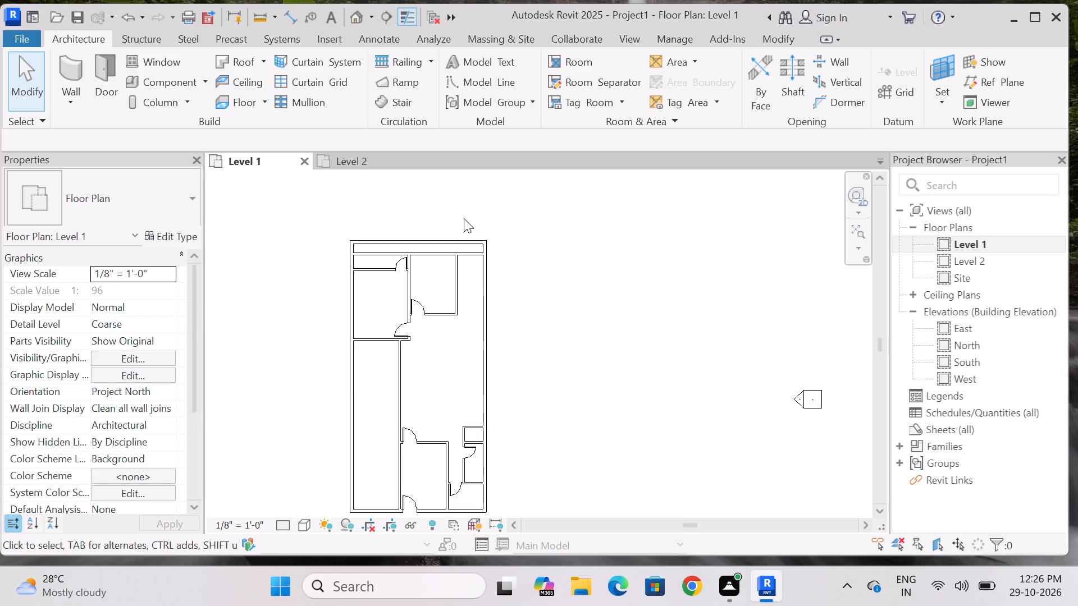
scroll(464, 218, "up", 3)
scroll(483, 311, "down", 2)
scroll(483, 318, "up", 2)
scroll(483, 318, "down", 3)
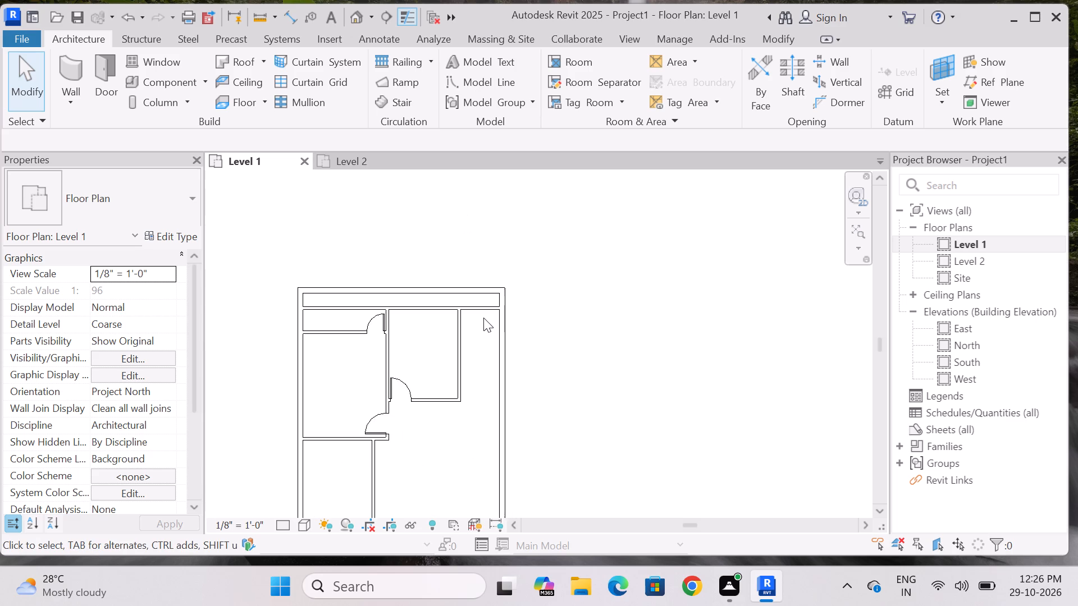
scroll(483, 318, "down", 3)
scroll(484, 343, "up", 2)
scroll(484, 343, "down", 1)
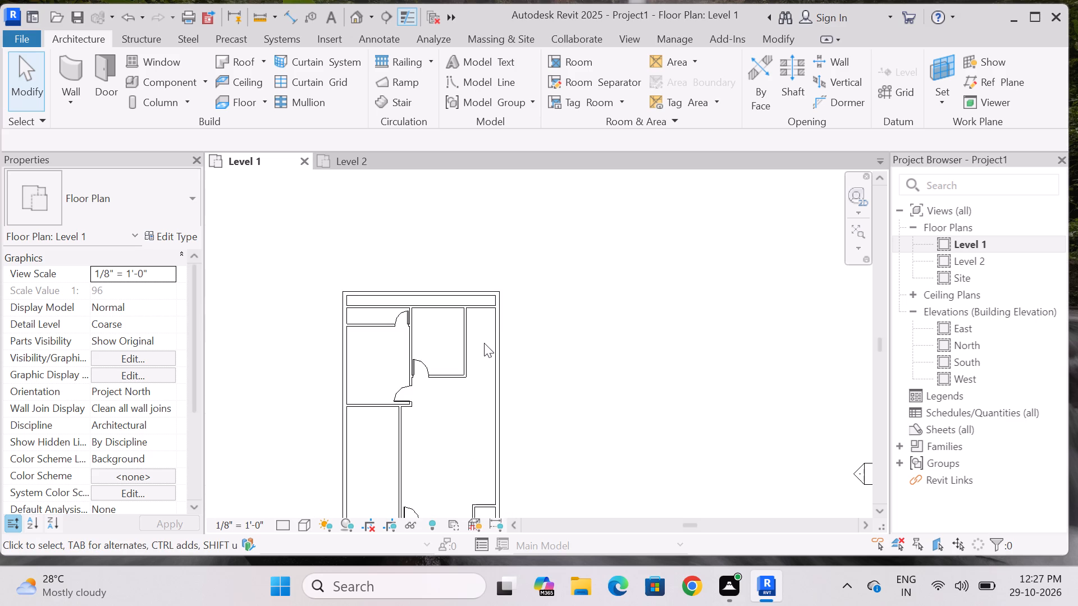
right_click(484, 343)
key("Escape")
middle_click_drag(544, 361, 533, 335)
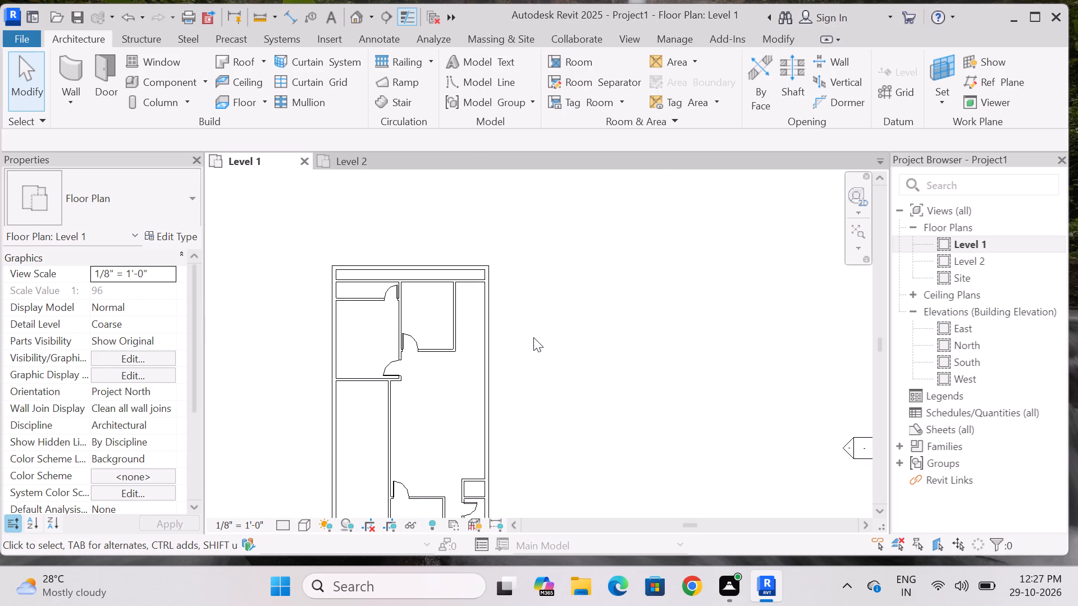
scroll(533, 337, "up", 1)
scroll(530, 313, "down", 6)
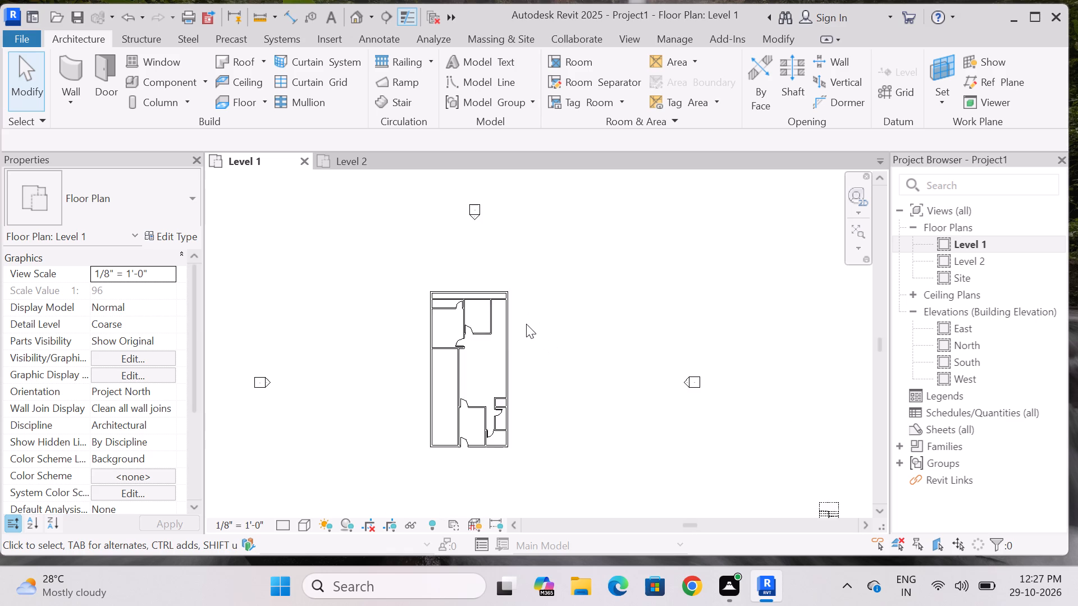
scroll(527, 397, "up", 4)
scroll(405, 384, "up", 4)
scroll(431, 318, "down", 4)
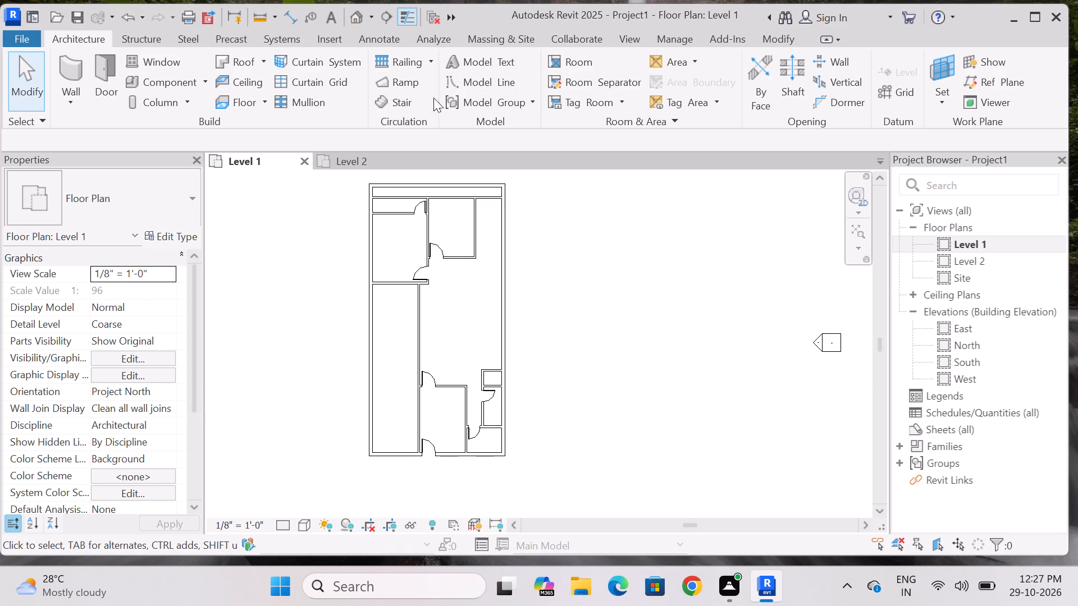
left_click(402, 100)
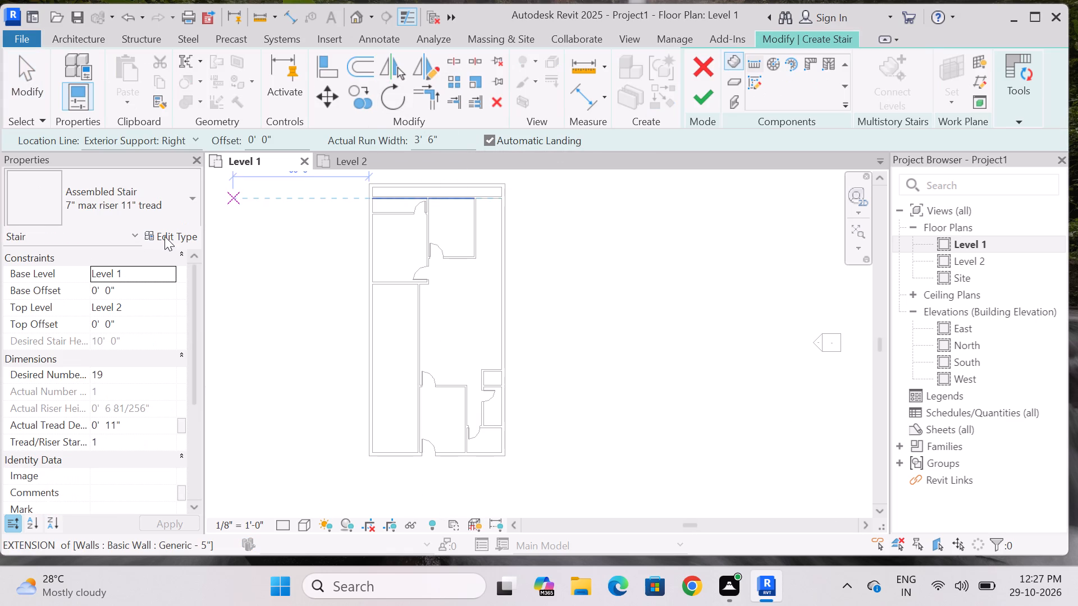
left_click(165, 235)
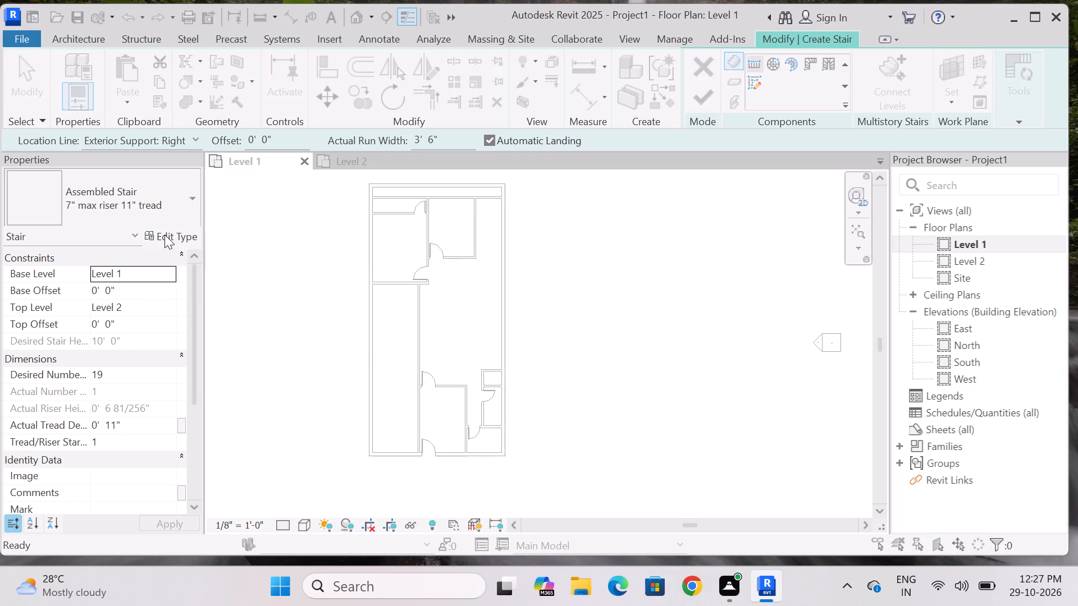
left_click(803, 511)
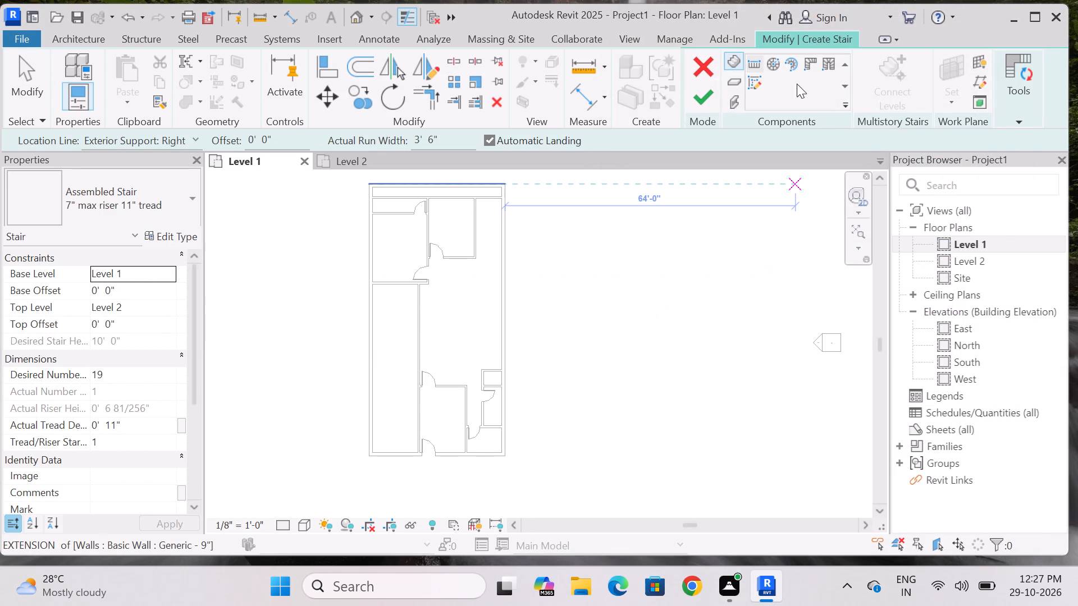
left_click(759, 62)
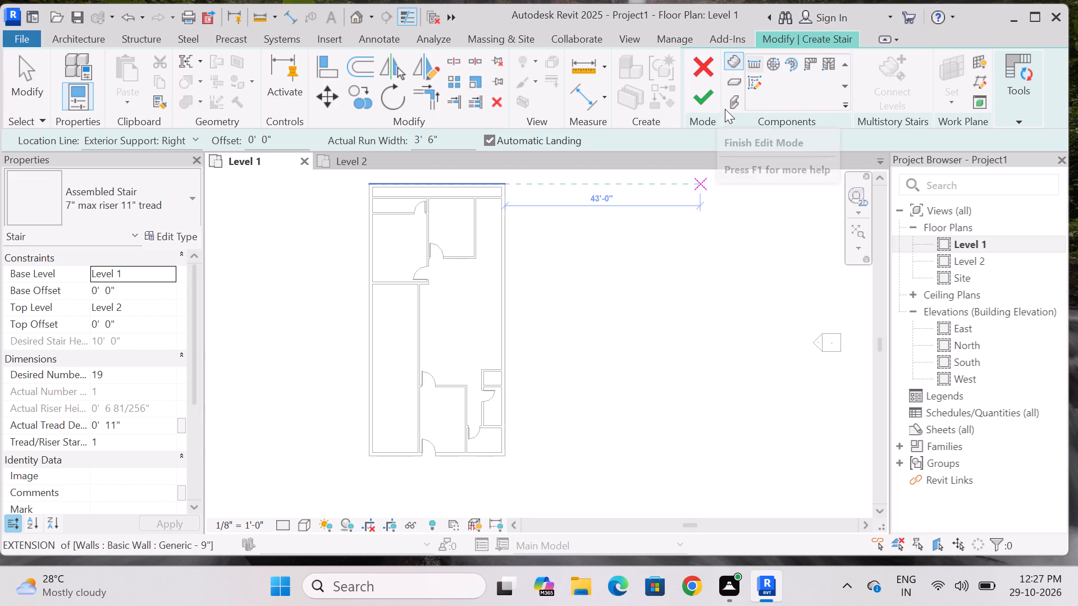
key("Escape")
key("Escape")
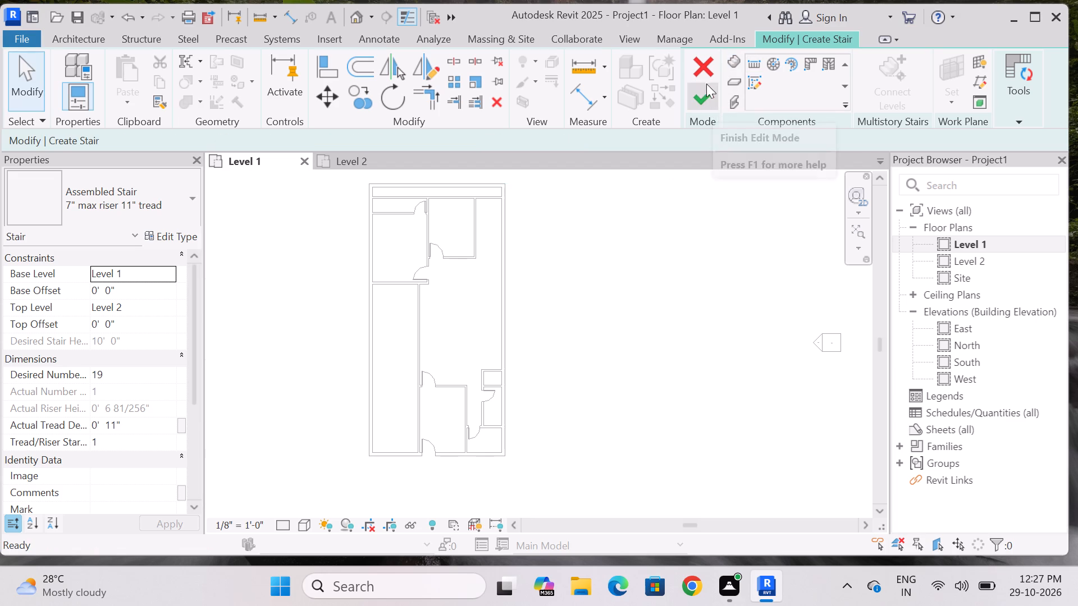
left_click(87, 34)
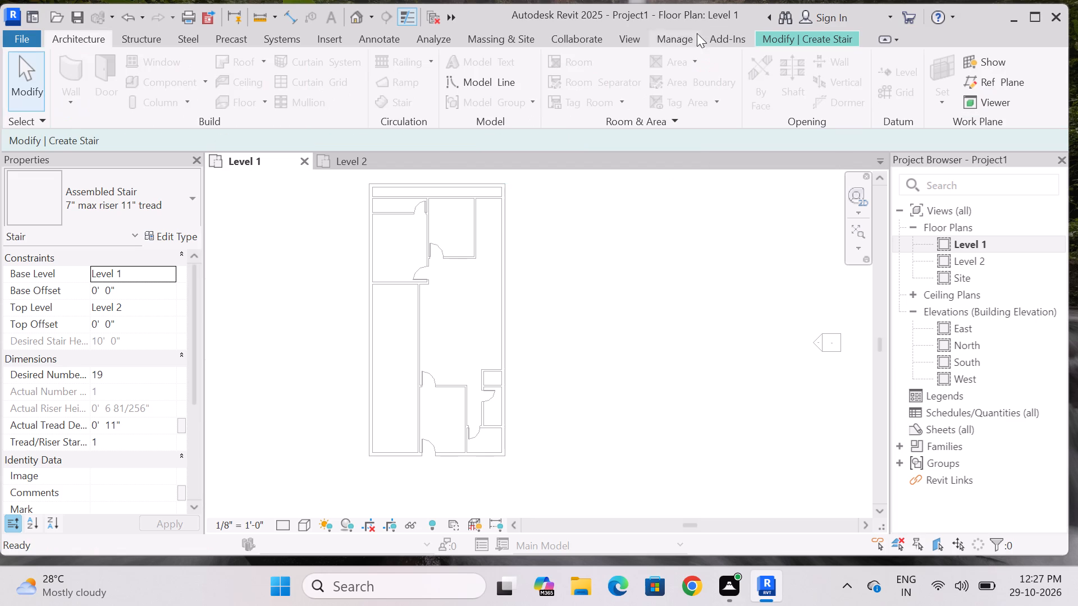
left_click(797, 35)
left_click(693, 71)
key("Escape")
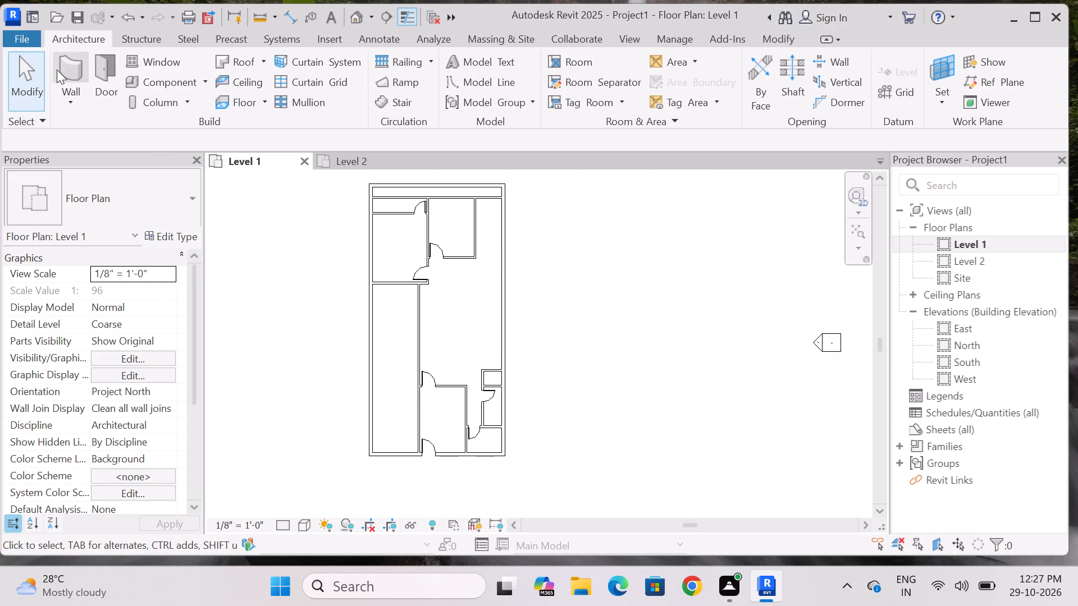
Draw a Generic - 5" partition straight across the long west room, from the outer west wall to the room's east partition.
left_click(57, 68)
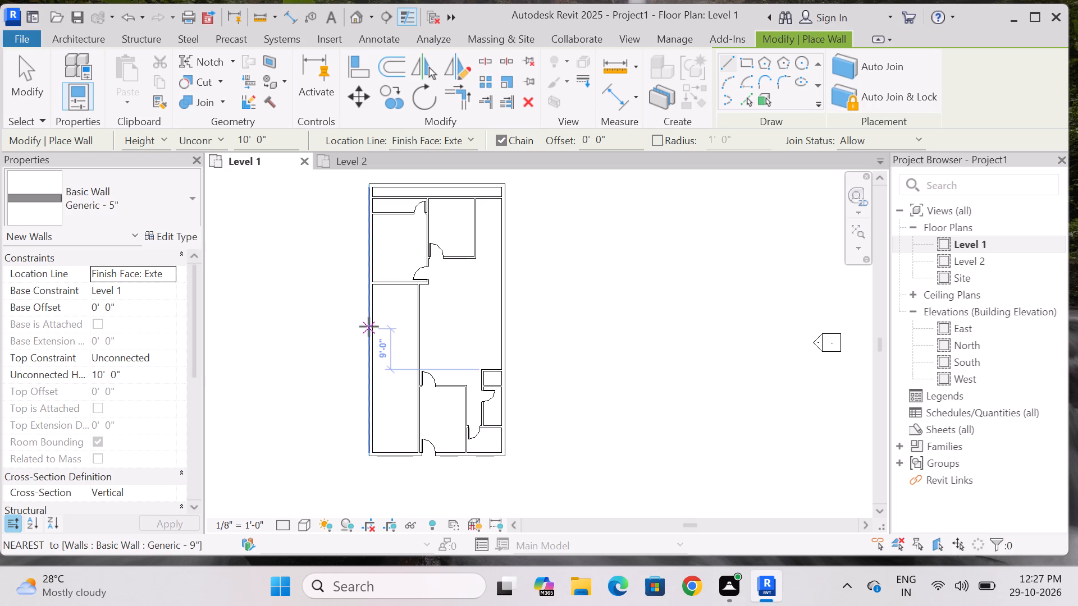
scroll(369, 323, "up", 4)
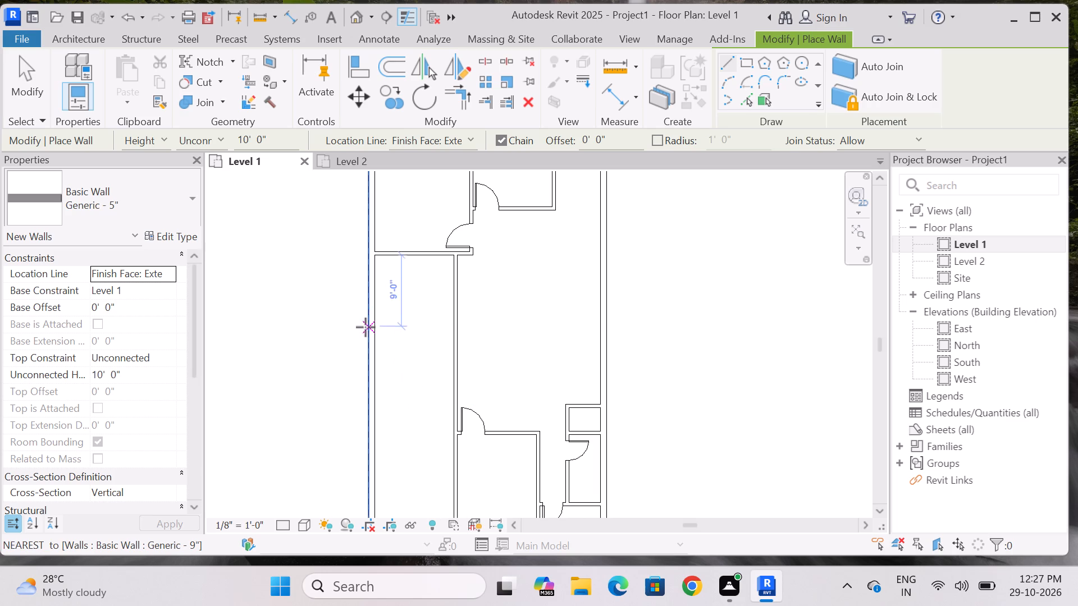
left_click(367, 321)
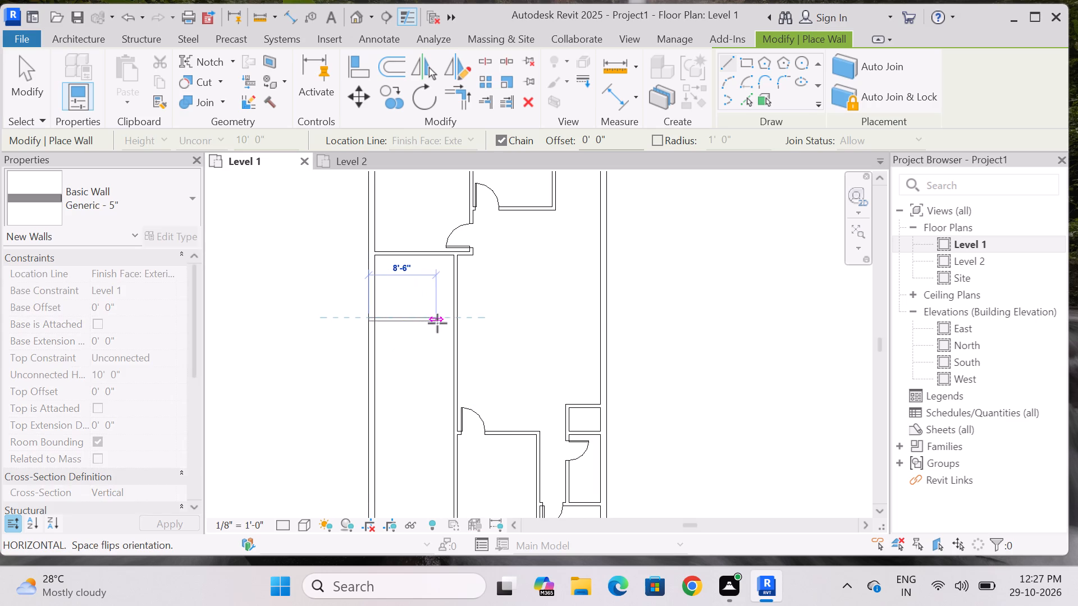
left_click(451, 323)
key("Escape")
key("Escape")
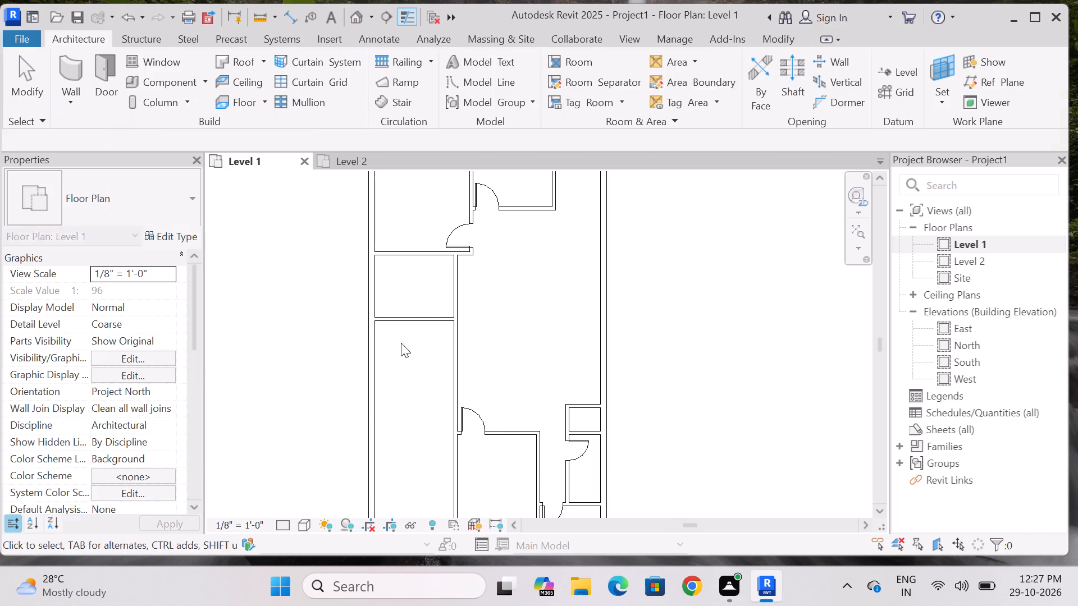
Start a straight stair run northward along the west wall's inner face, 7' south of the new partition, with location line Exterior Support: Left.
left_click(410, 105)
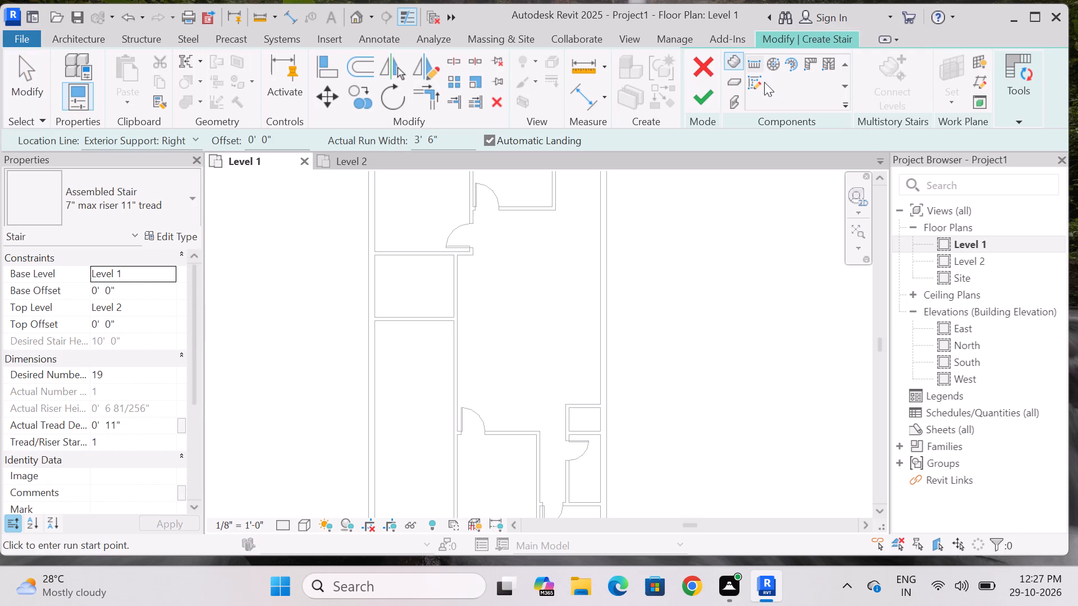
left_click(753, 61)
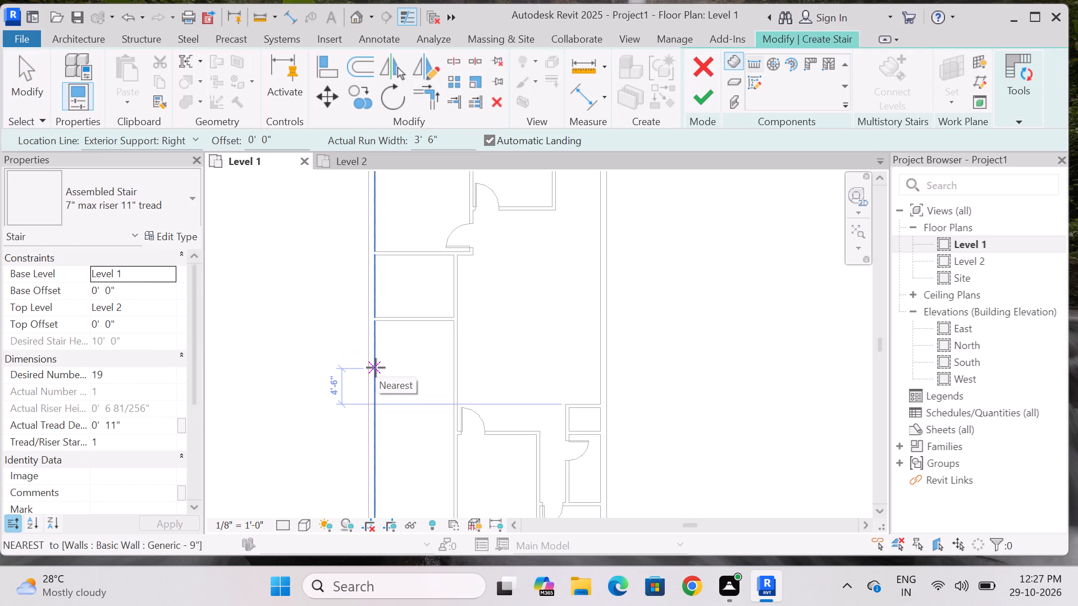
scroll(376, 368, "up", 2)
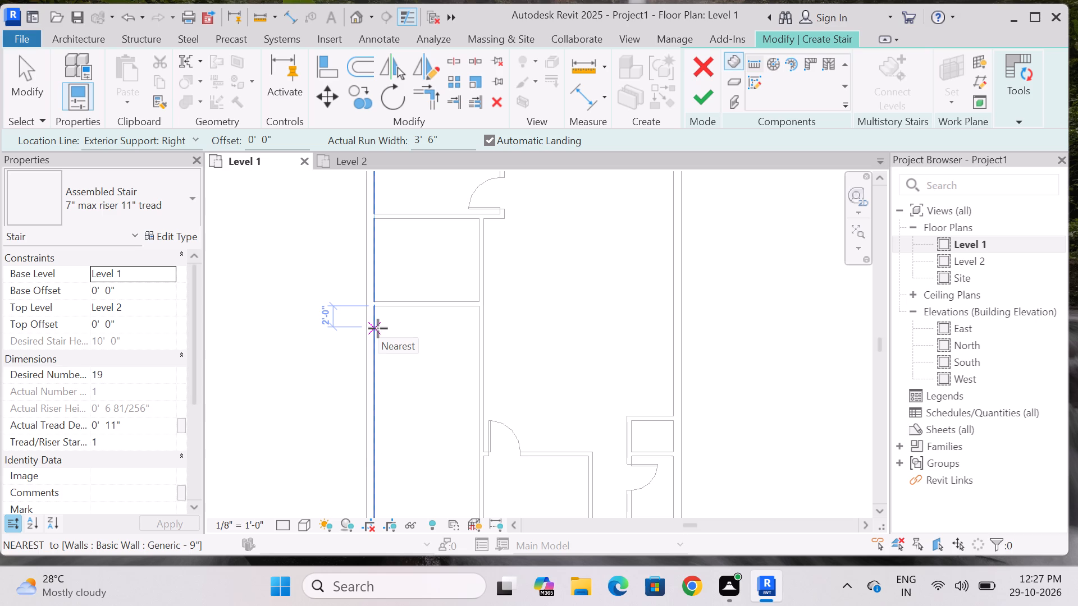
type("7'")
key("Return")
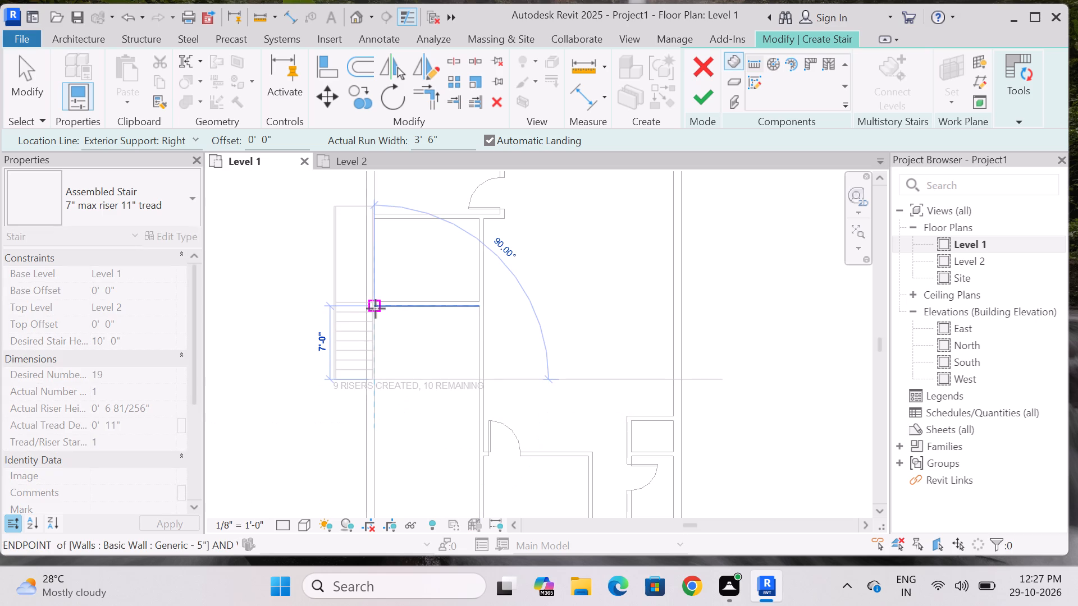
left_click(187, 133)
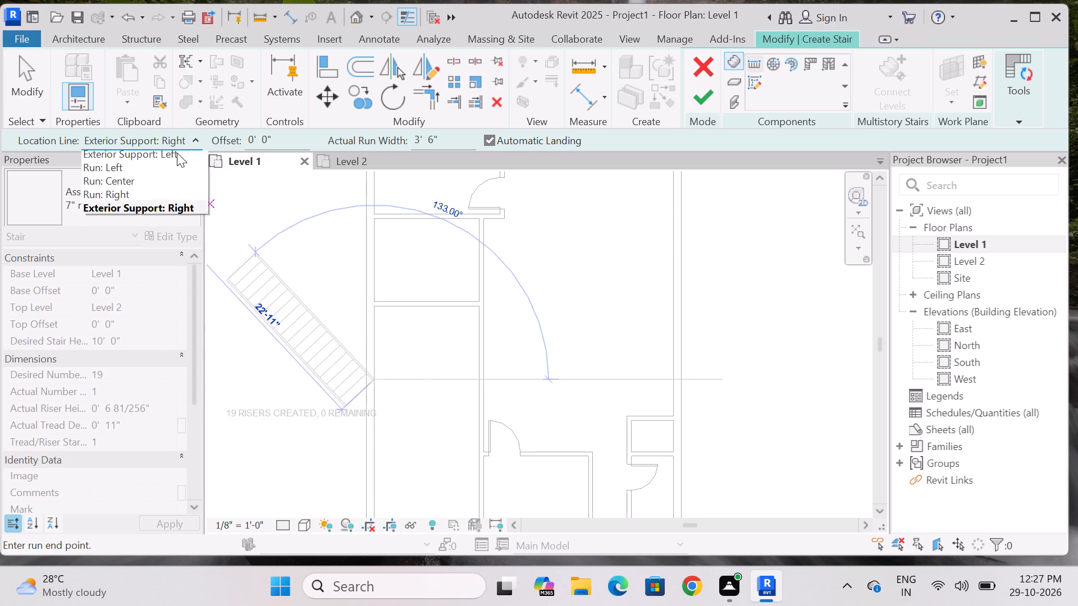
left_click(170, 160)
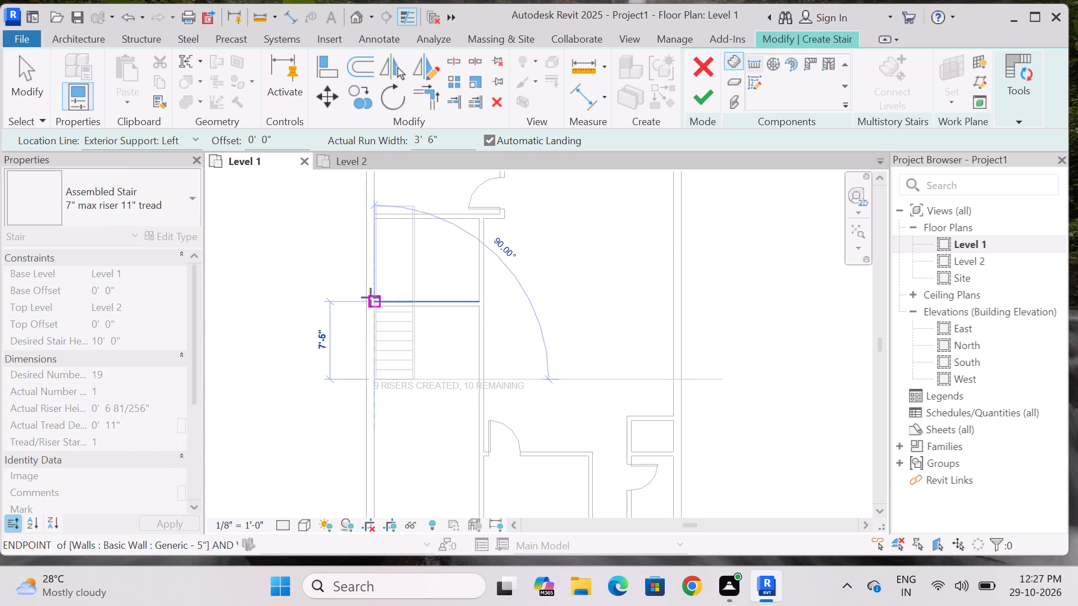
scroll(371, 297, "up", 6)
scroll(376, 313, "down", 3)
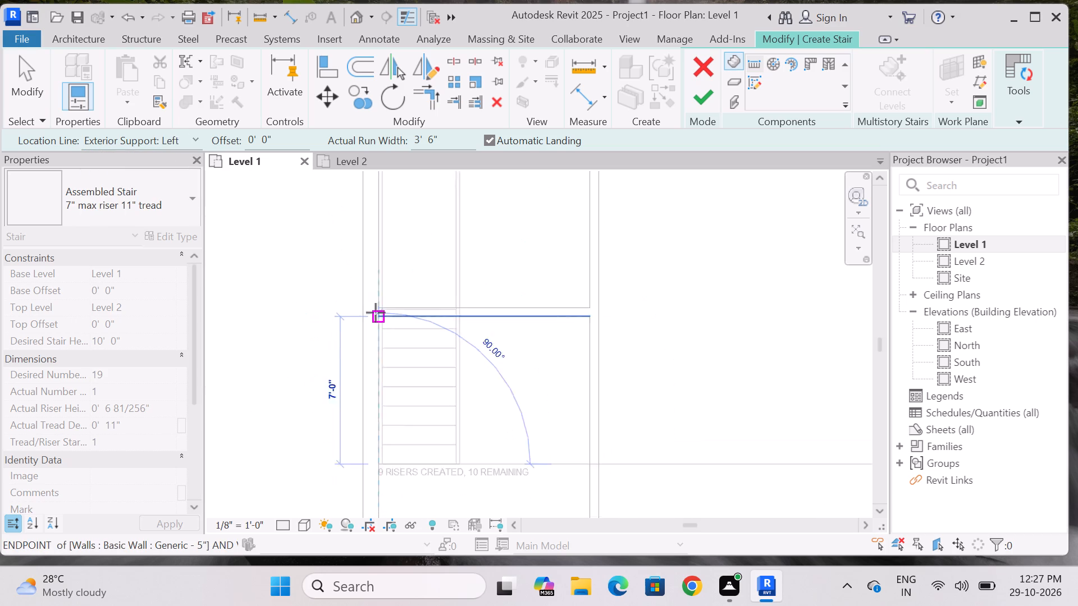
scroll(380, 307, "down", 2)
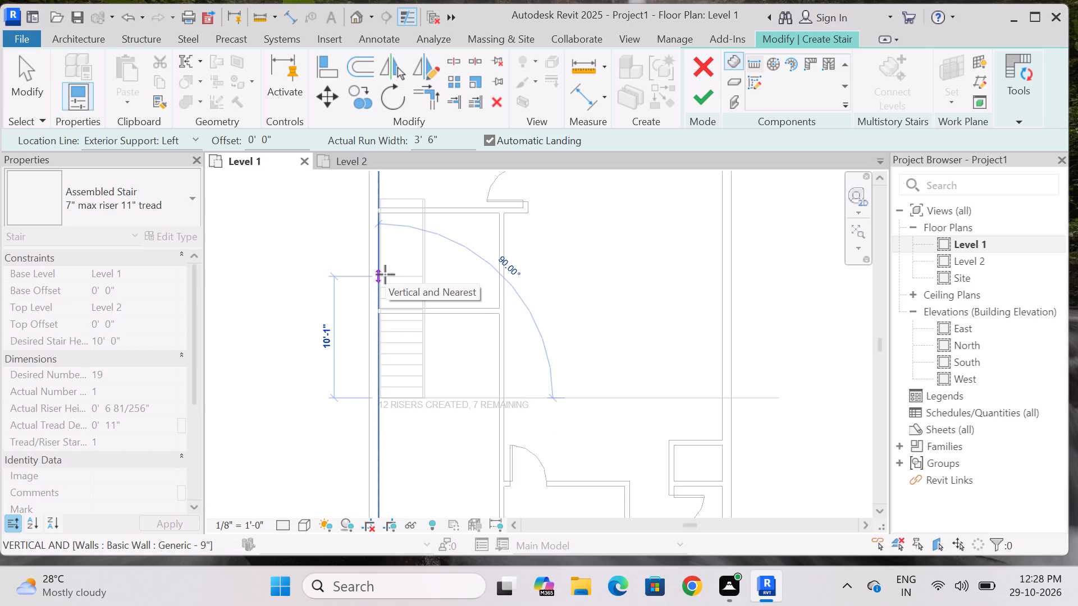
scroll(385, 274, "down", 4)
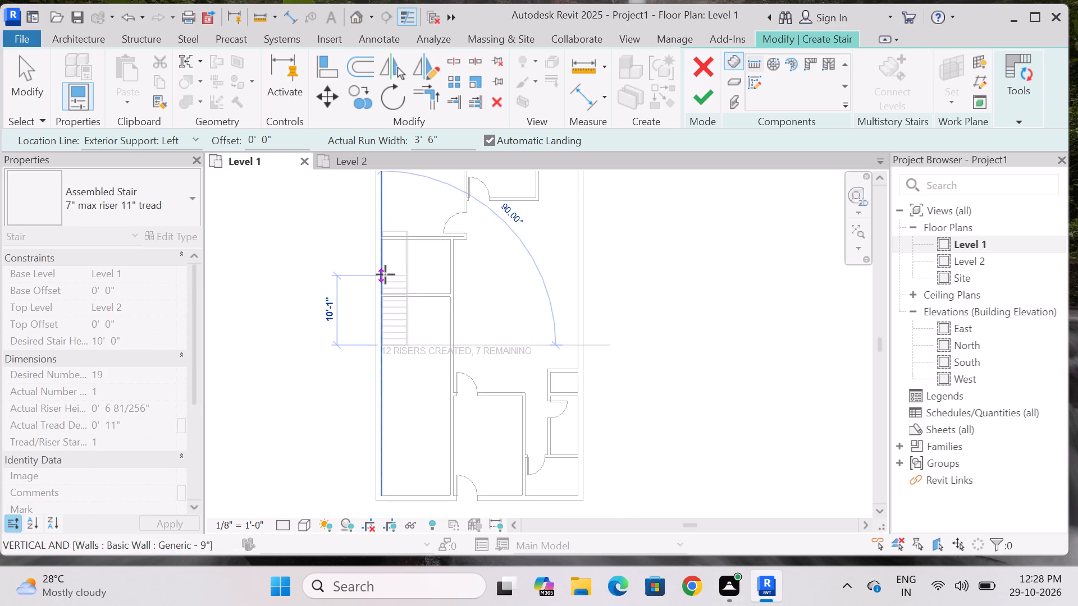
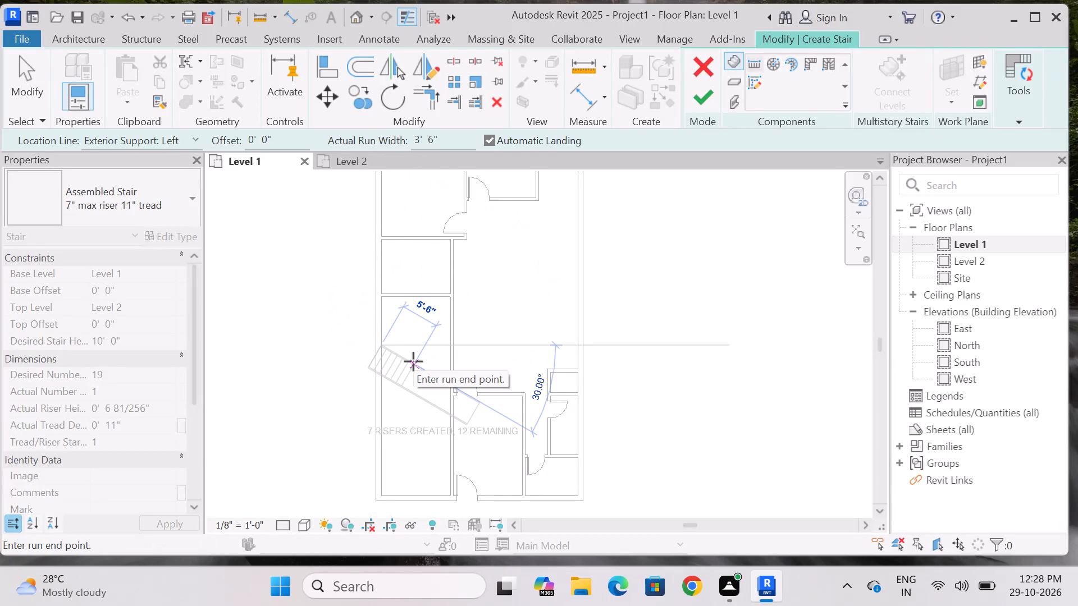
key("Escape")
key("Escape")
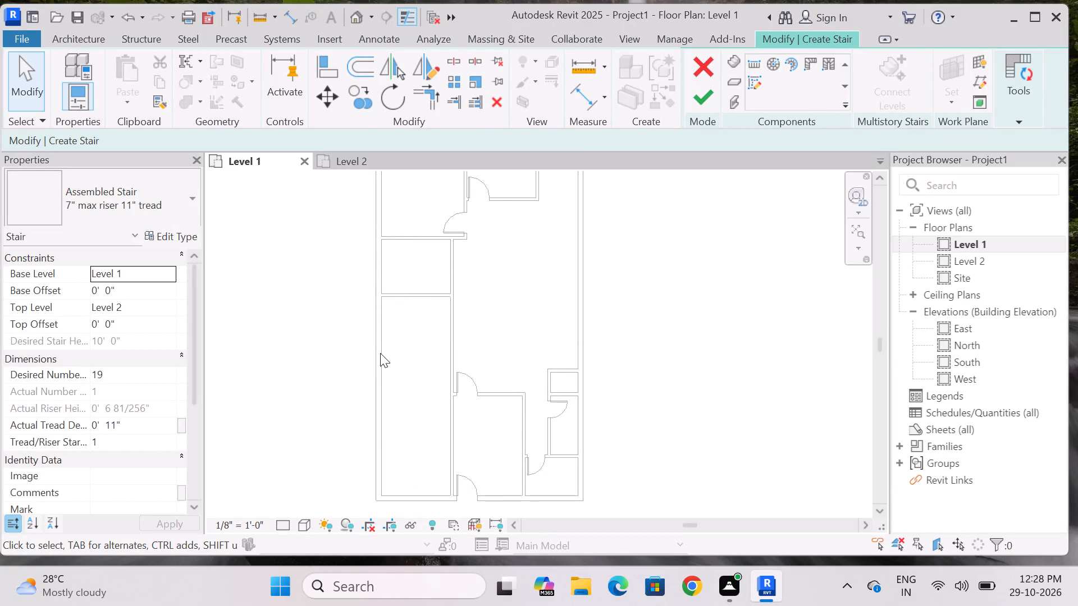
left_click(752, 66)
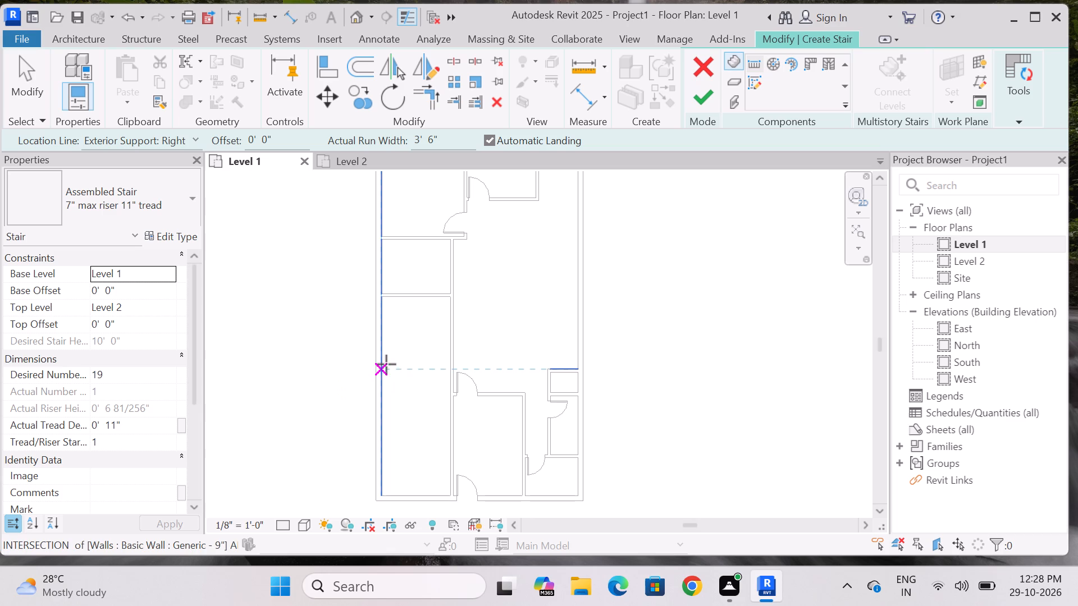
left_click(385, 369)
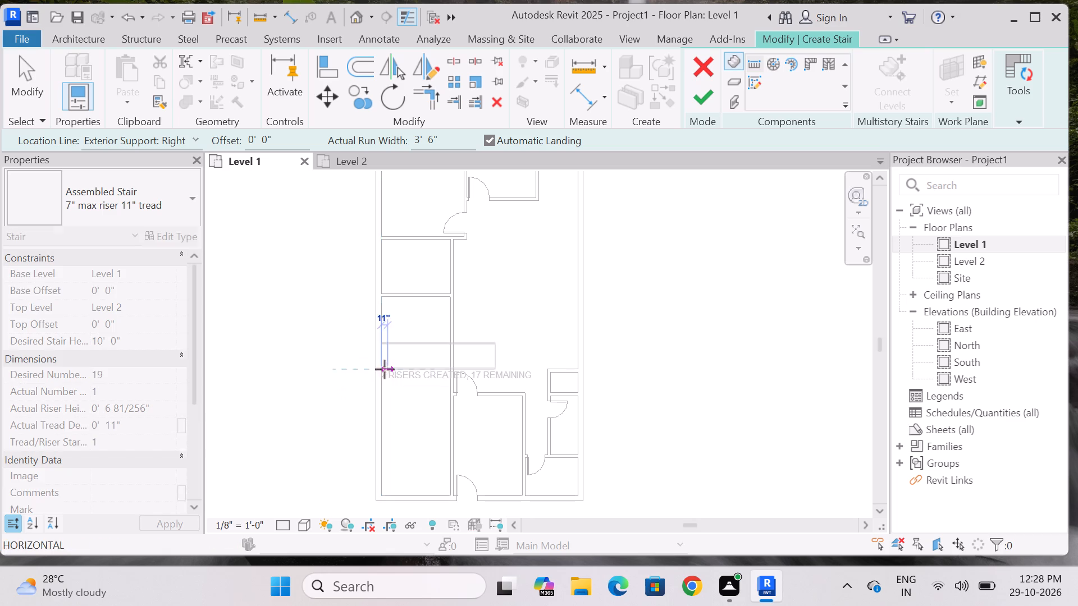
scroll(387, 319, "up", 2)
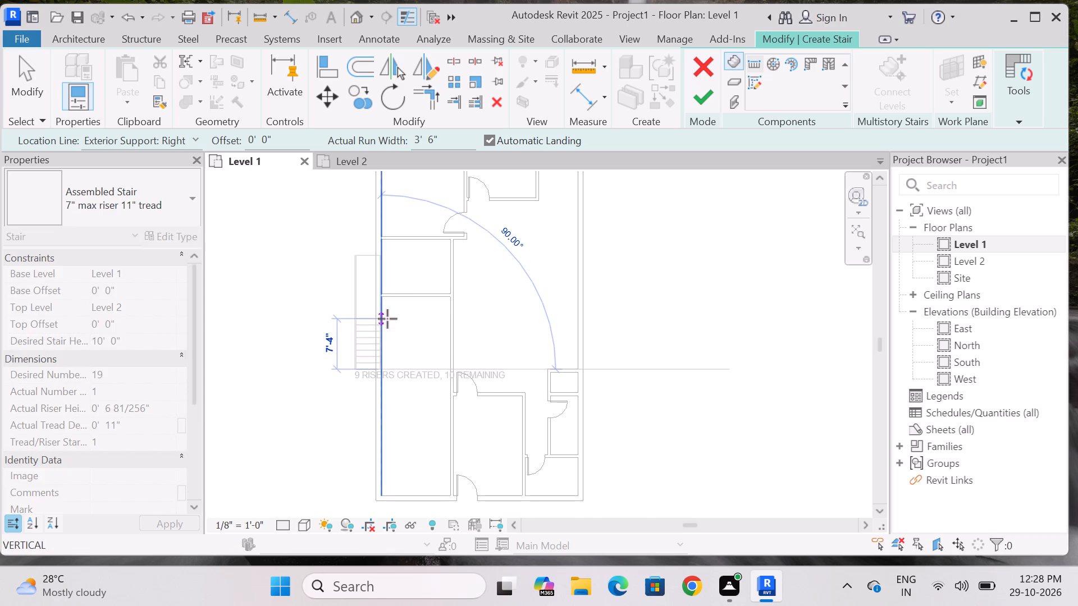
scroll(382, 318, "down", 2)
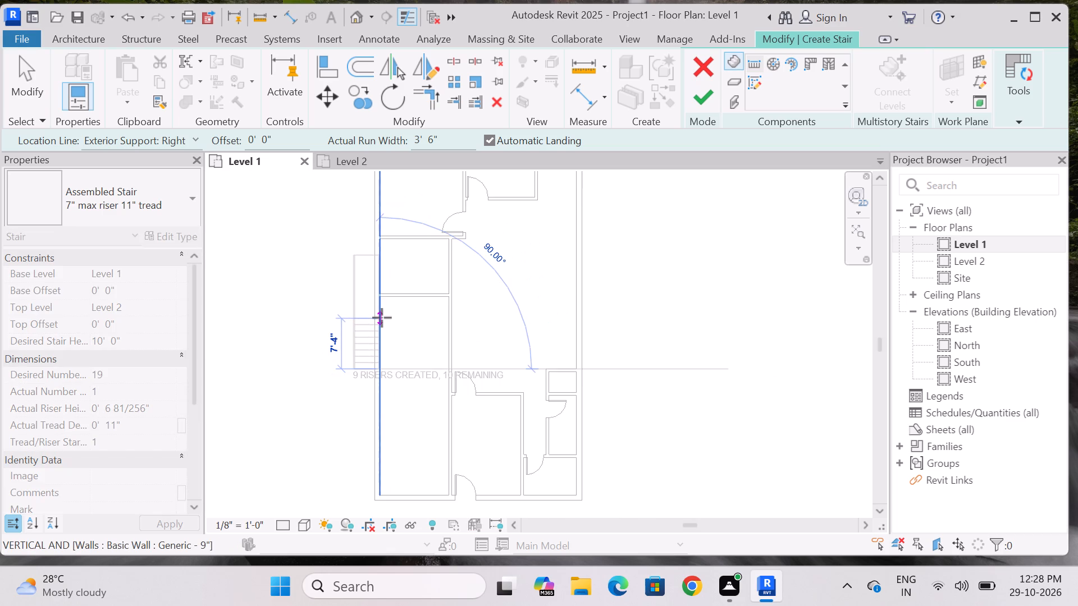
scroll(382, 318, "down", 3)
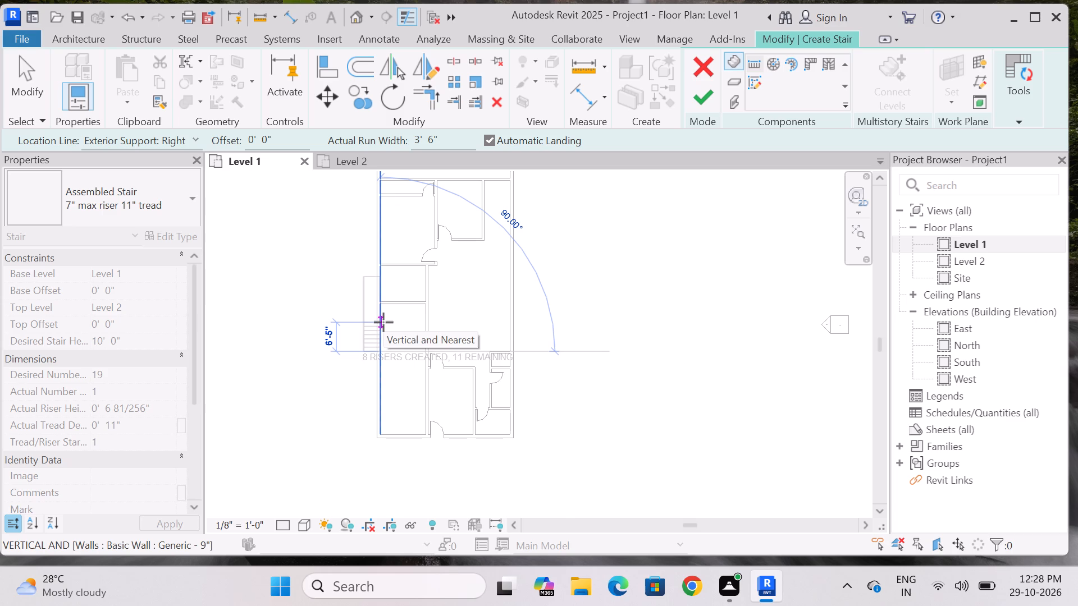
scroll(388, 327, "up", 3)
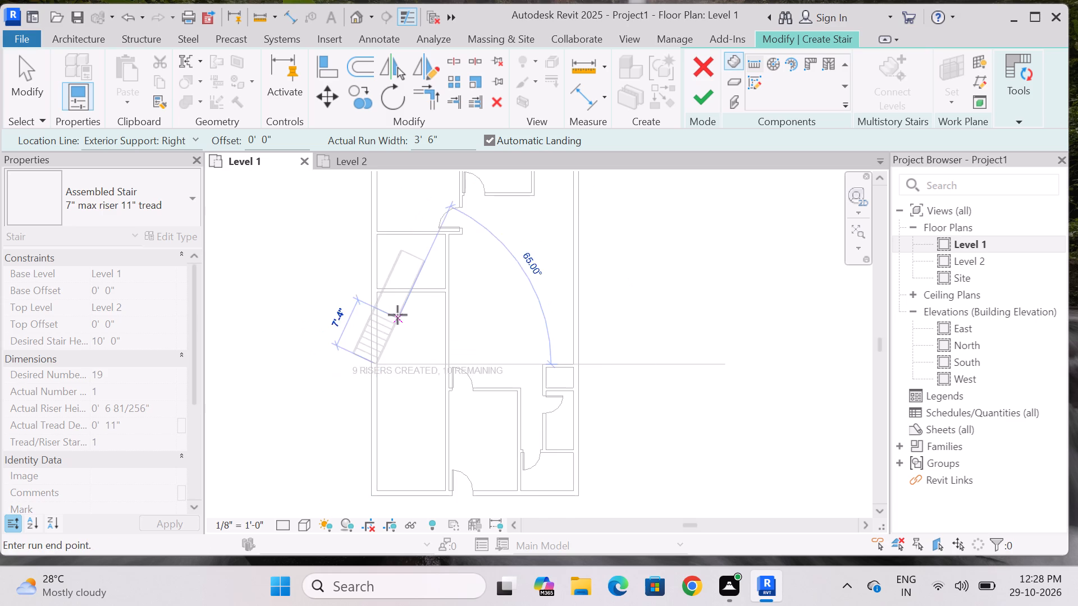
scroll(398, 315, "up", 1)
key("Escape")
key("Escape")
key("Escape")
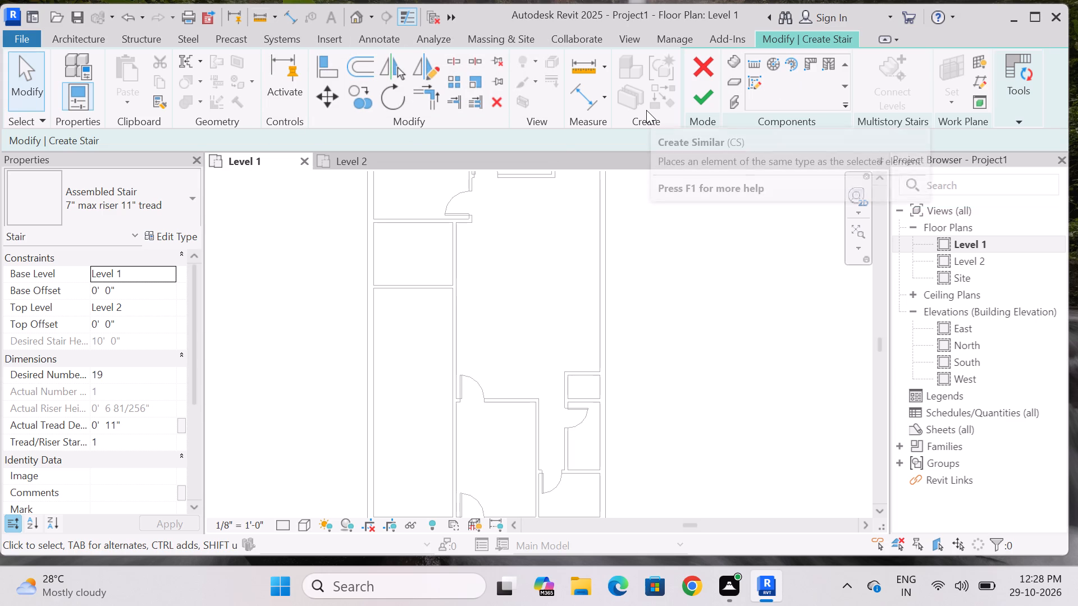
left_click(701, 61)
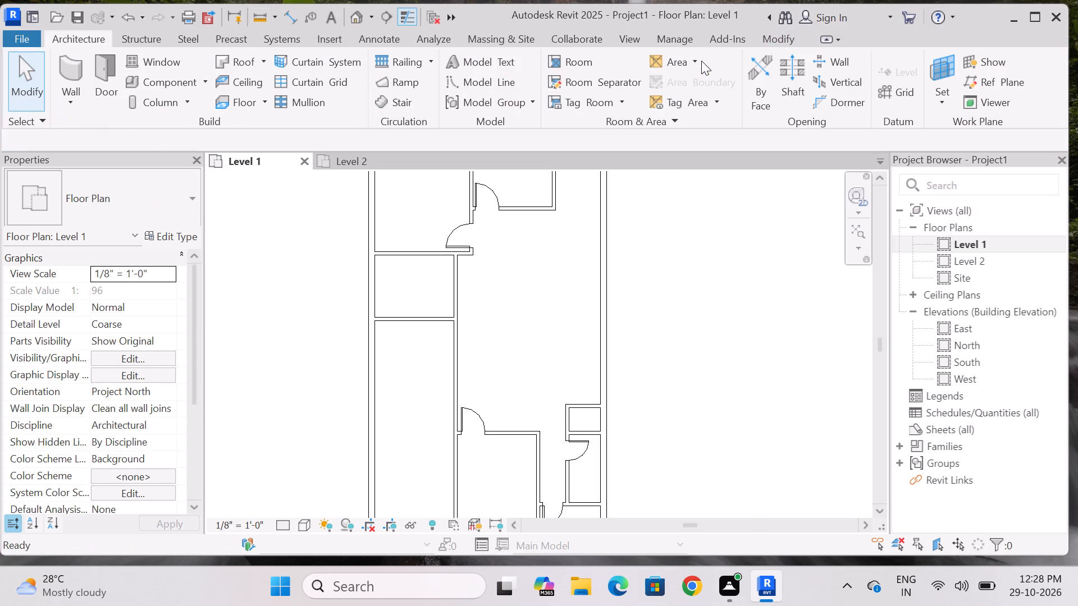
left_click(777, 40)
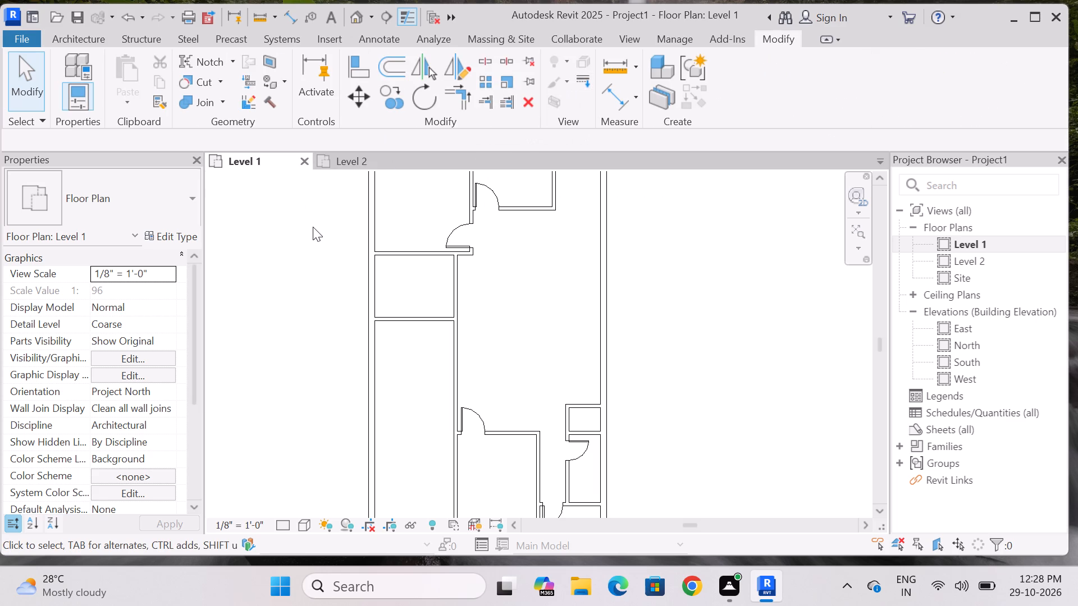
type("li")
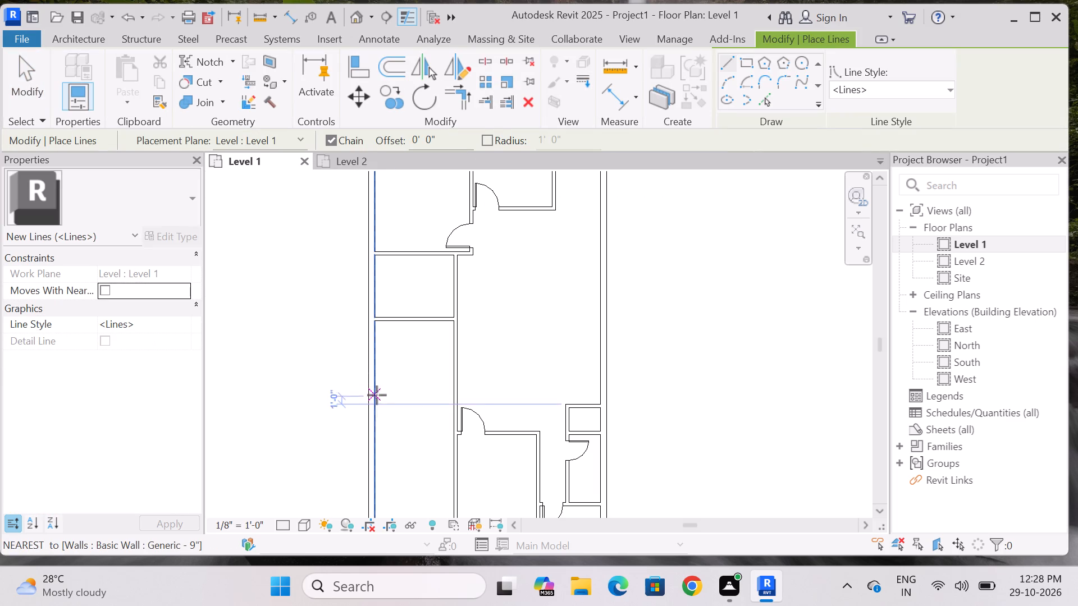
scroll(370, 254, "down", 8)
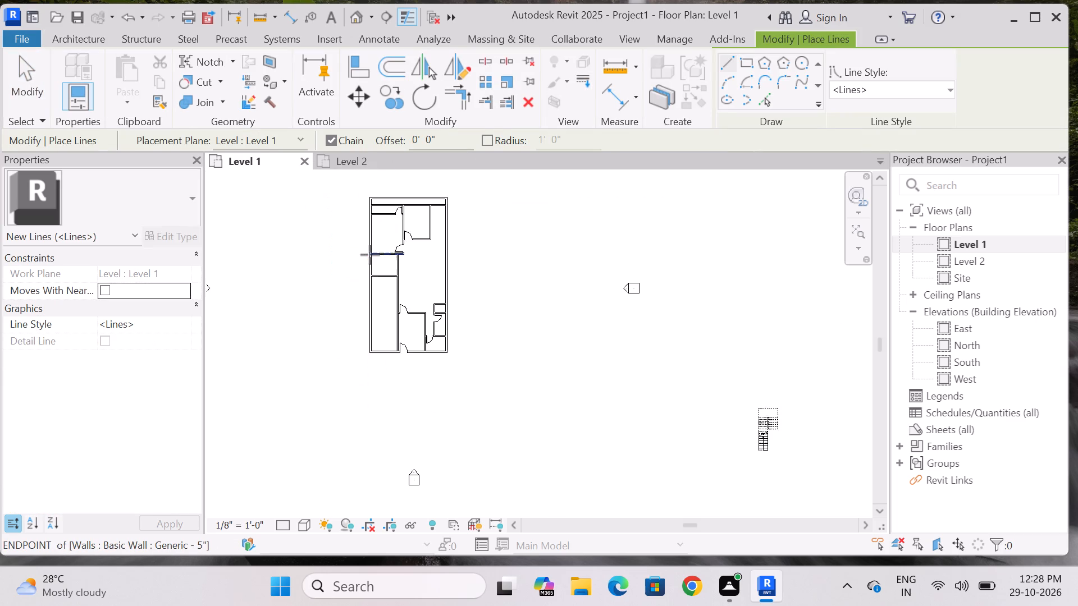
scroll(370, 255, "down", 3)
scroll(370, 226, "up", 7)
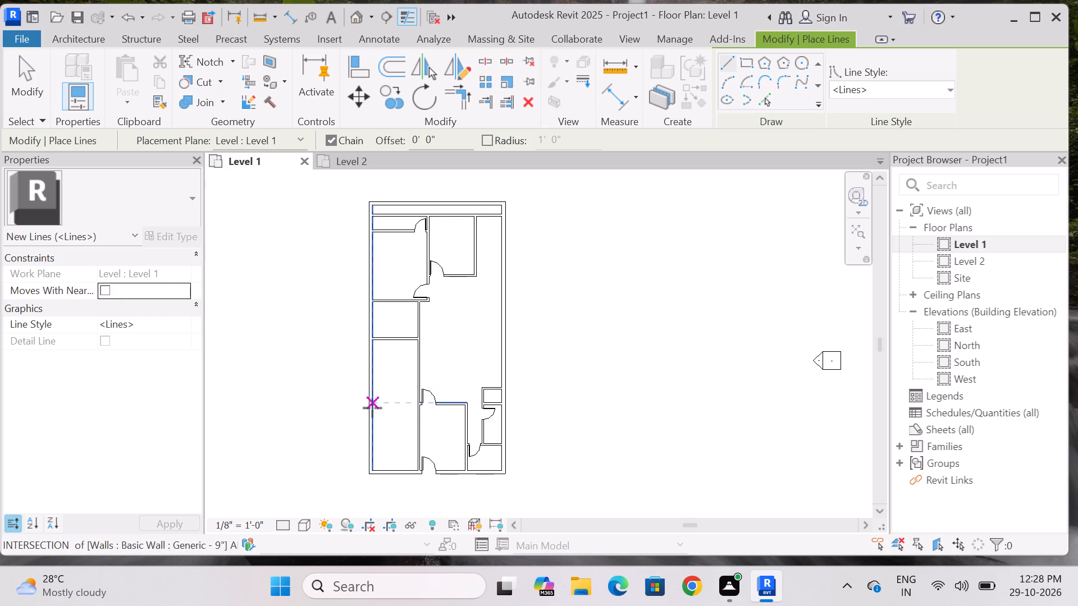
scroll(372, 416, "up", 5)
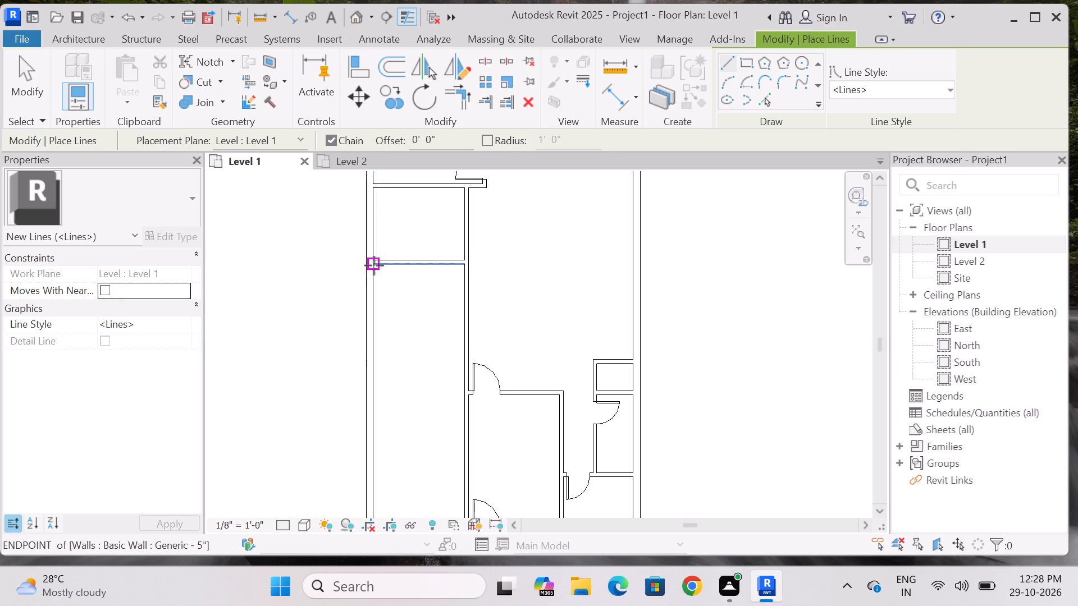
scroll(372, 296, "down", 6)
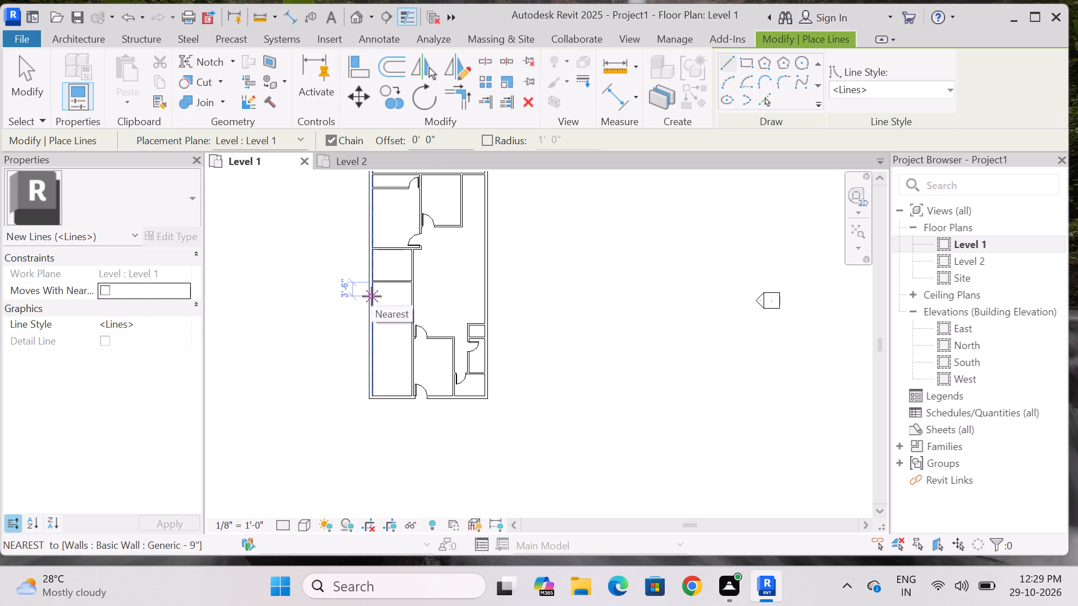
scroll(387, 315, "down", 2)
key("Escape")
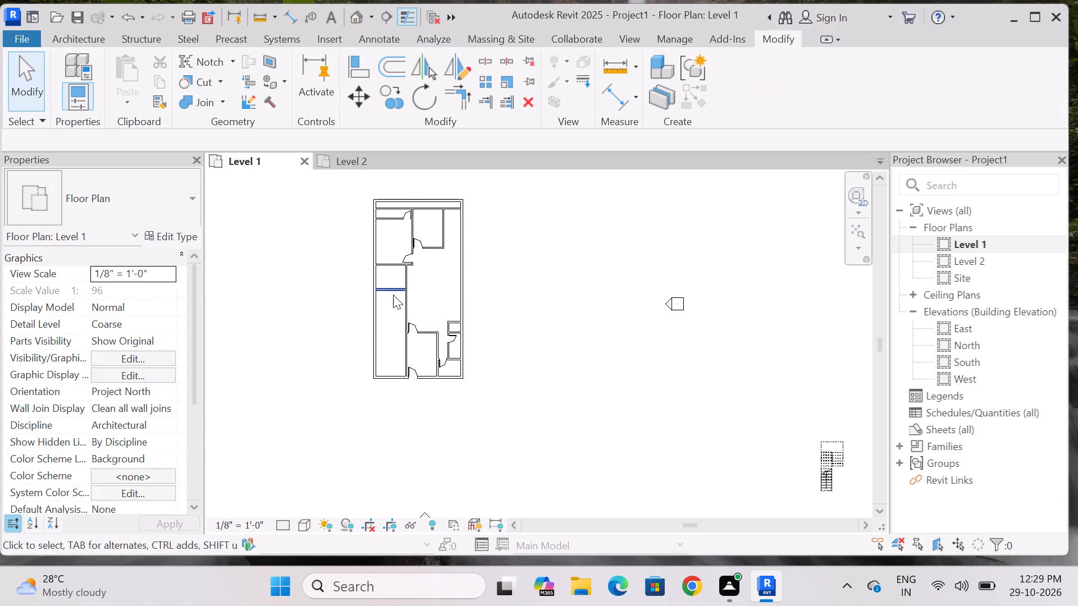
Measure the distance from the outer north wall's inner face to the north face of the long west room's new cross partition.
scroll(393, 295, "up", 2)
scroll(392, 322, "down", 1)
scroll(390, 242, "up", 2)
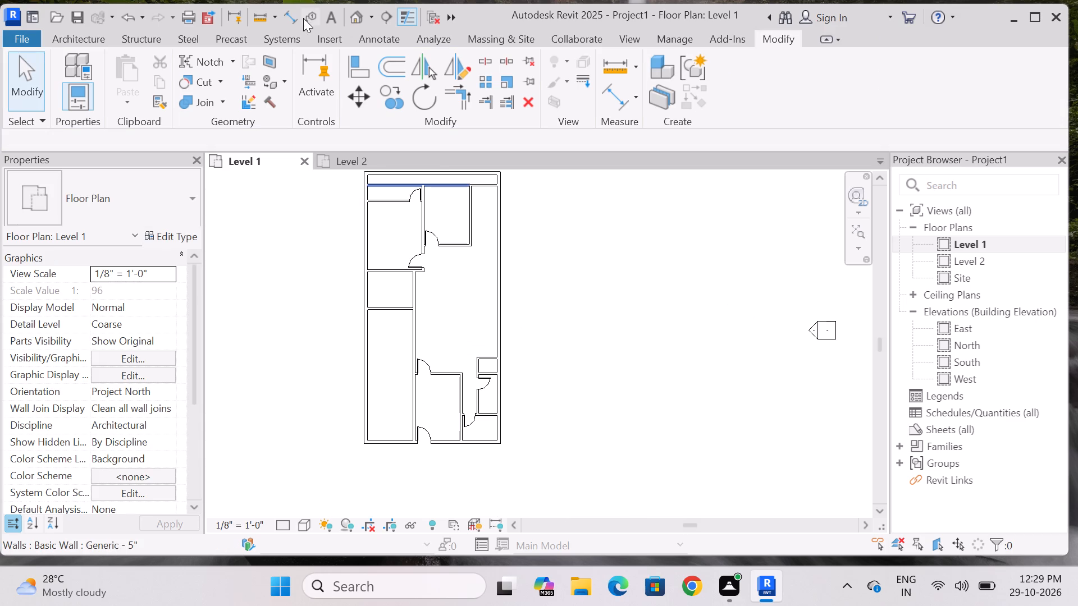
left_click(296, 16)
scroll(382, 212, "down", 3)
scroll(382, 185, "up", 6)
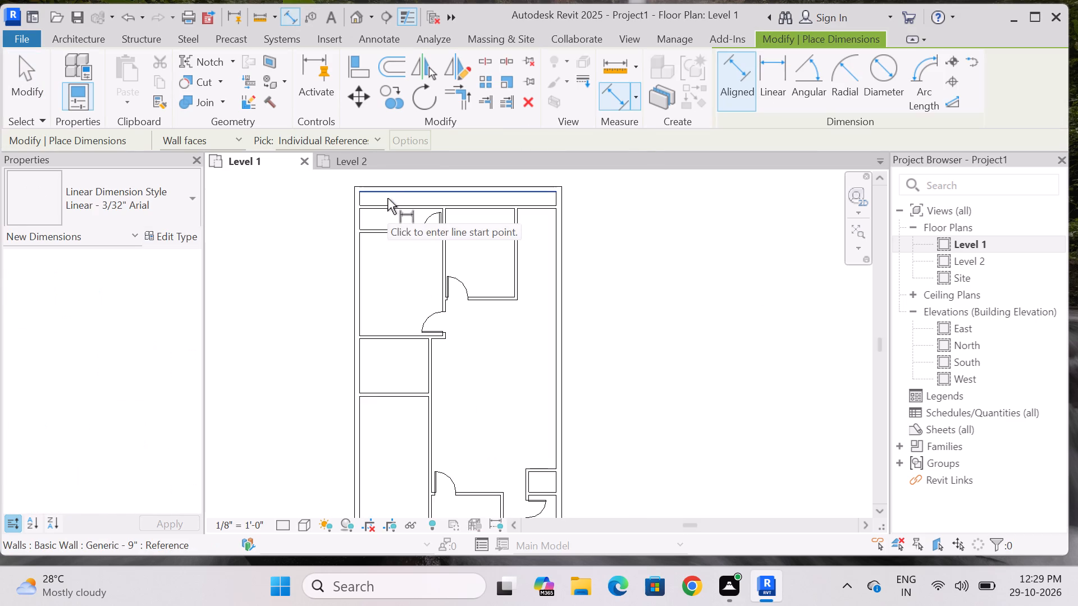
left_click(387, 196)
scroll(393, 383, "up", 3)
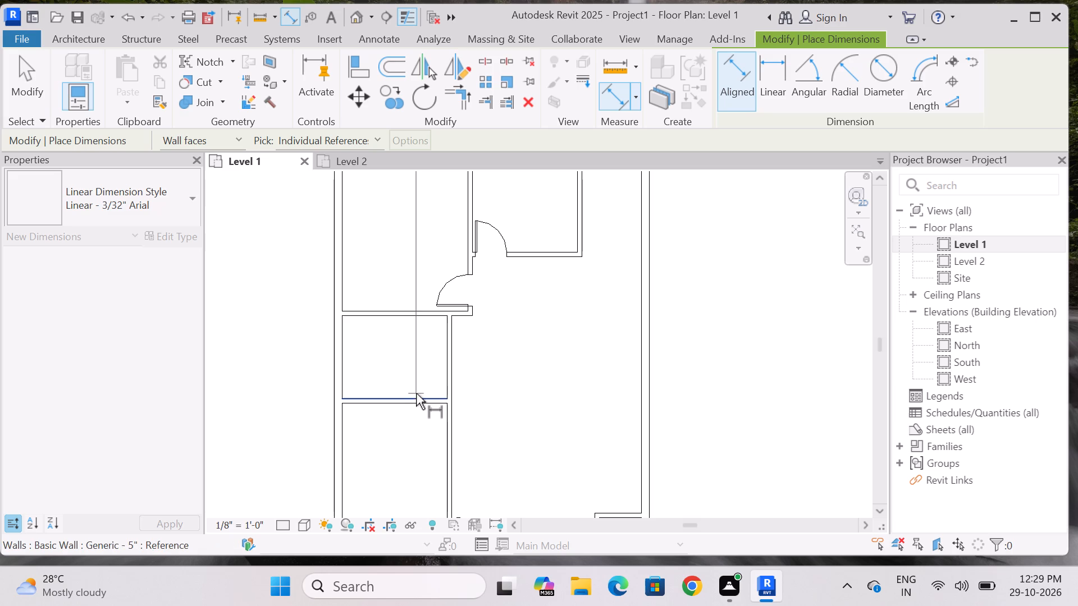
left_click(416, 393)
scroll(417, 393, "down", 3)
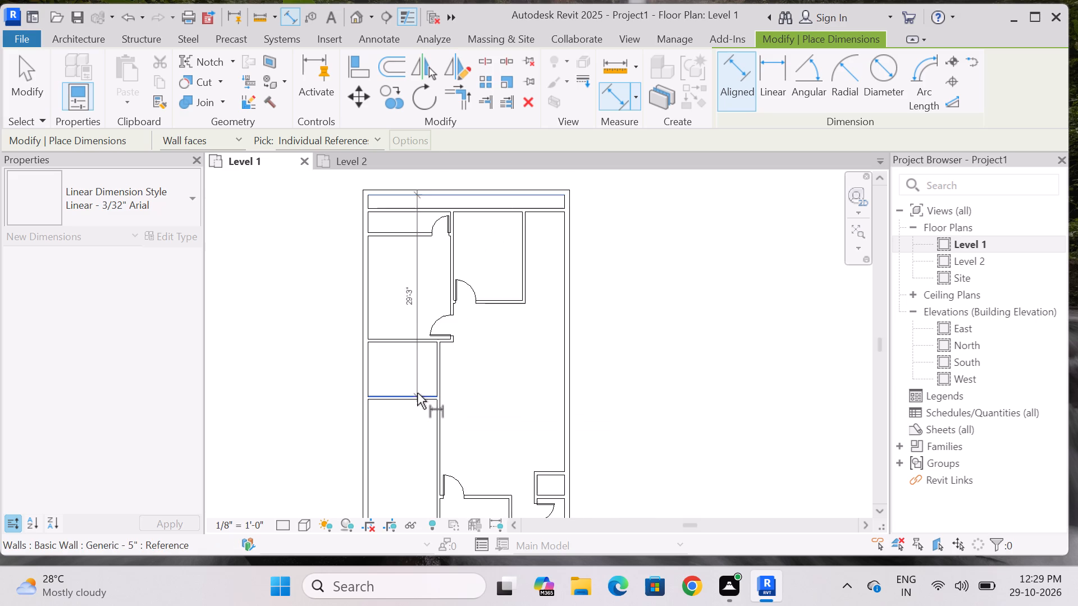
key("Escape")
Measure the long west room's length from the cross partition's south face to the outer south wall's inner face.
left_click(415, 400)
scroll(415, 400, "down", 7)
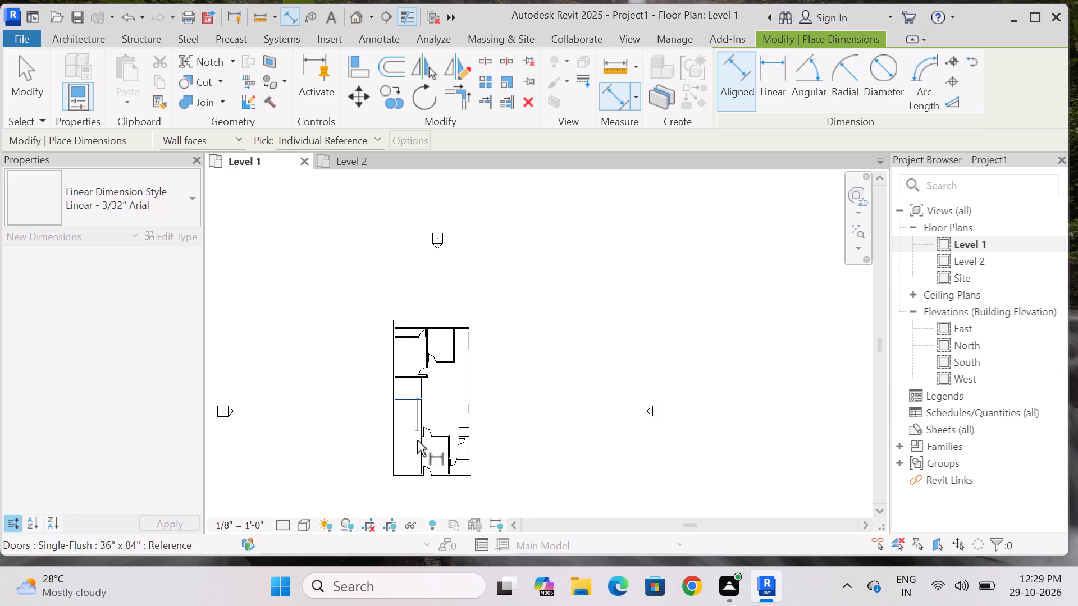
scroll(417, 462, "up", 5)
left_click(410, 478)
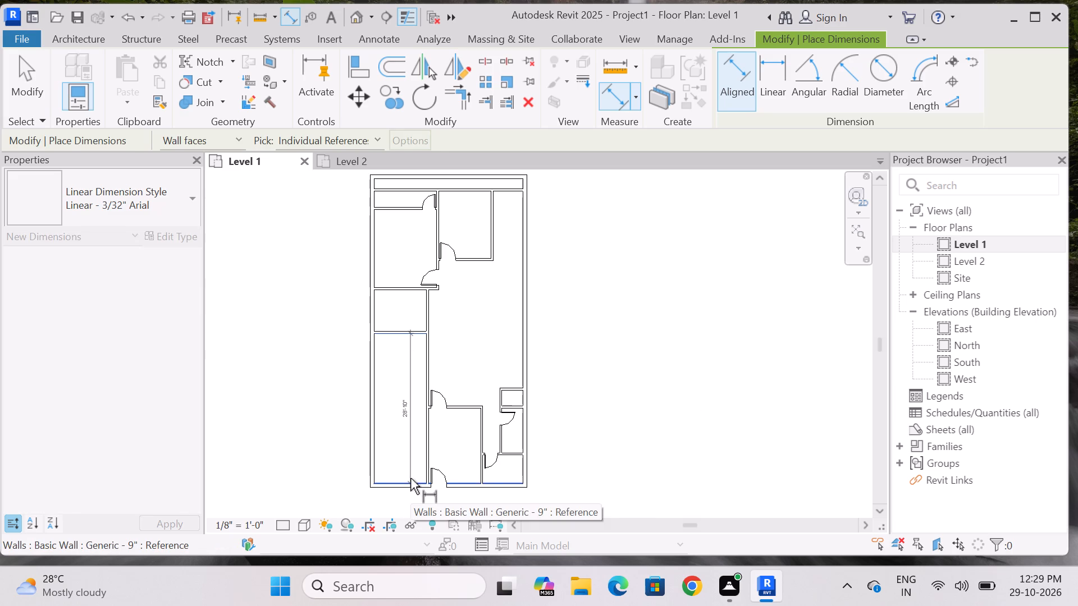
scroll(410, 478, "up", 4)
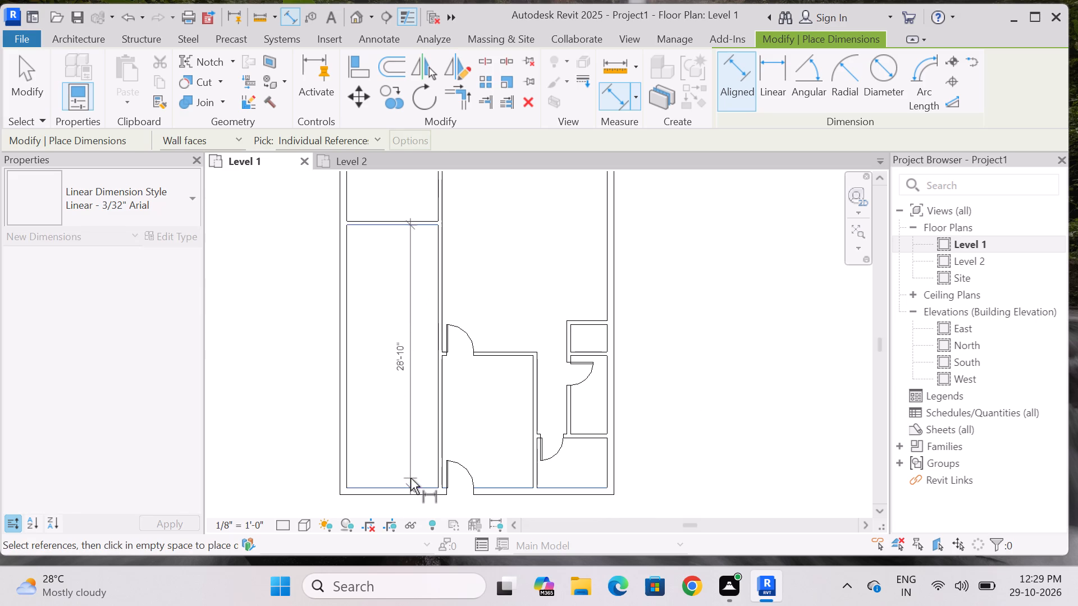
key("Escape")
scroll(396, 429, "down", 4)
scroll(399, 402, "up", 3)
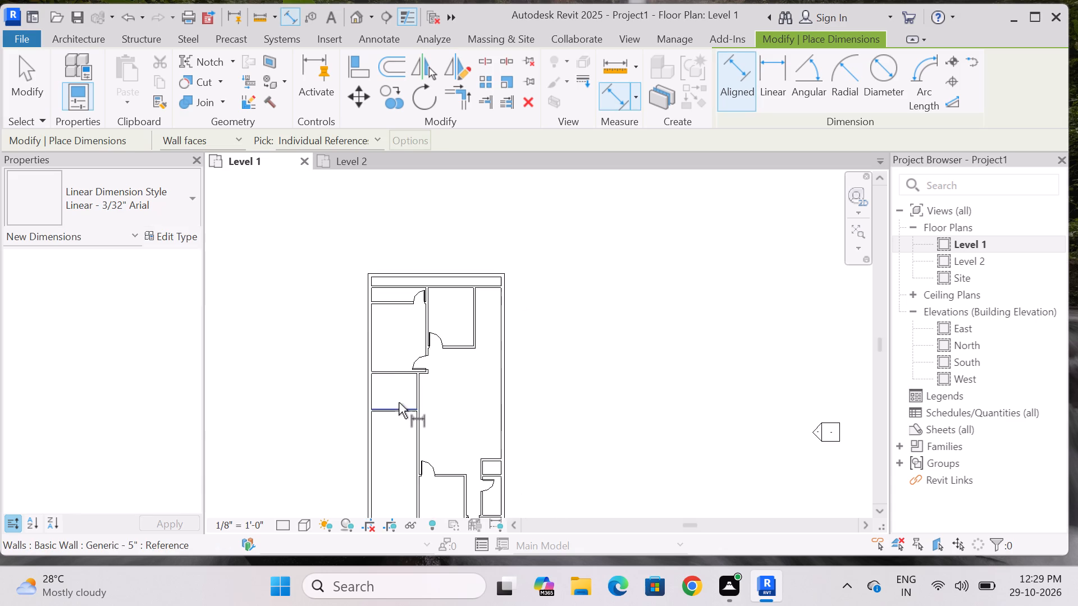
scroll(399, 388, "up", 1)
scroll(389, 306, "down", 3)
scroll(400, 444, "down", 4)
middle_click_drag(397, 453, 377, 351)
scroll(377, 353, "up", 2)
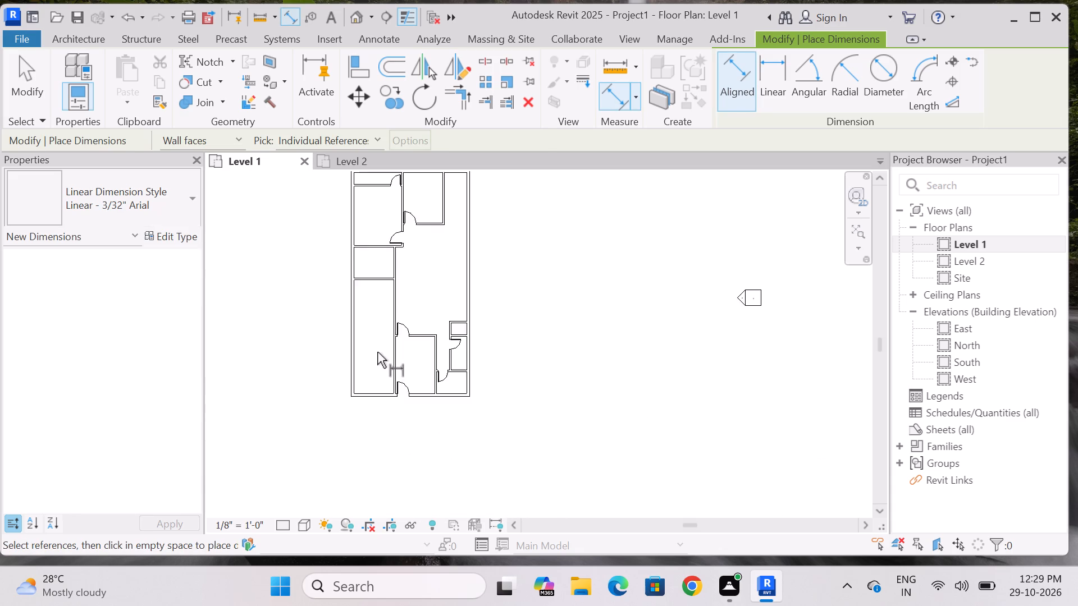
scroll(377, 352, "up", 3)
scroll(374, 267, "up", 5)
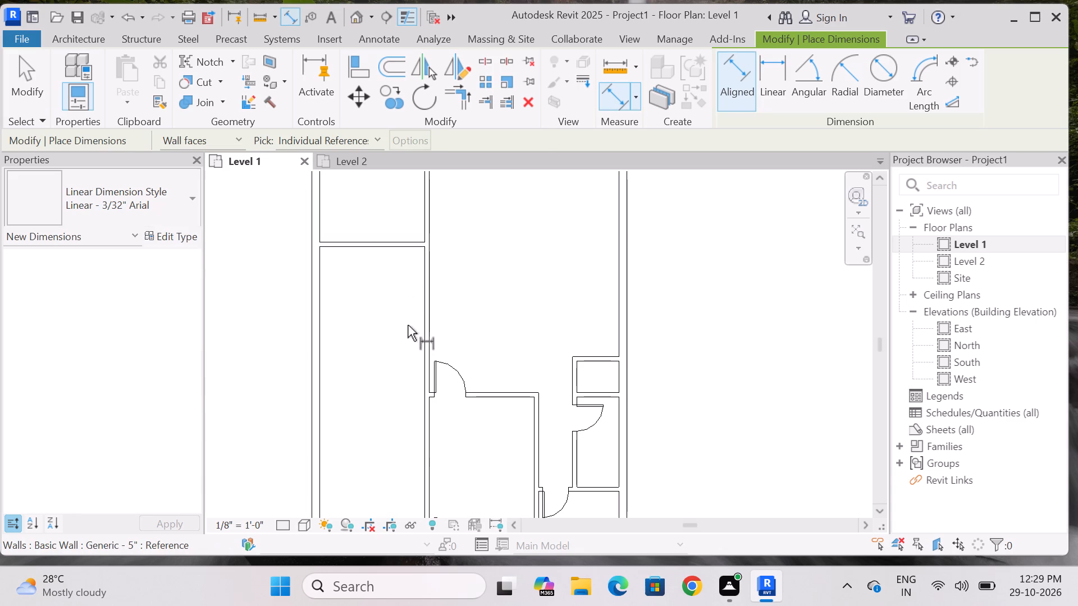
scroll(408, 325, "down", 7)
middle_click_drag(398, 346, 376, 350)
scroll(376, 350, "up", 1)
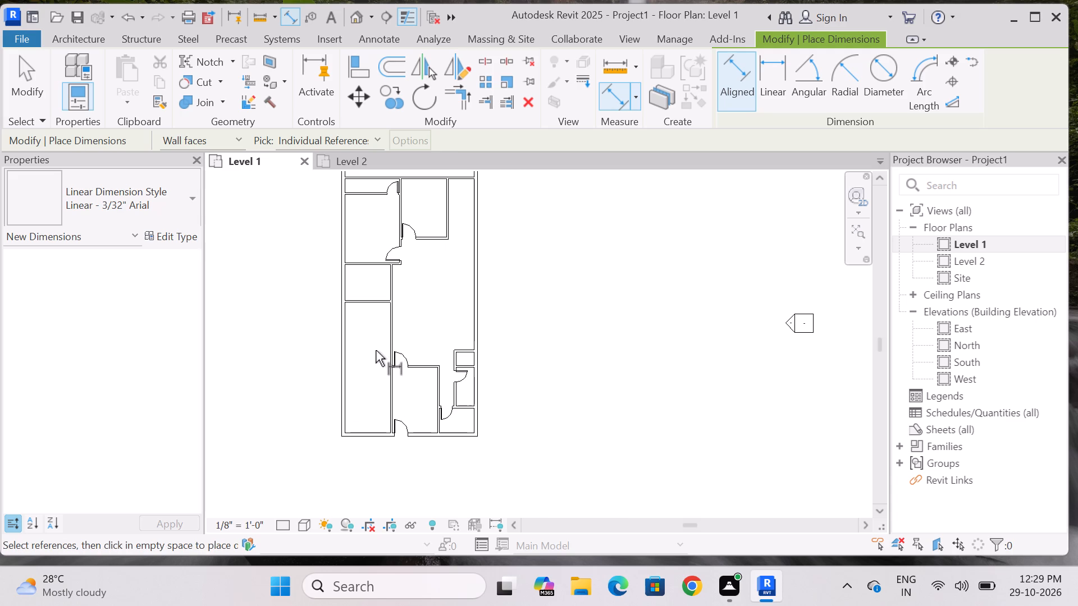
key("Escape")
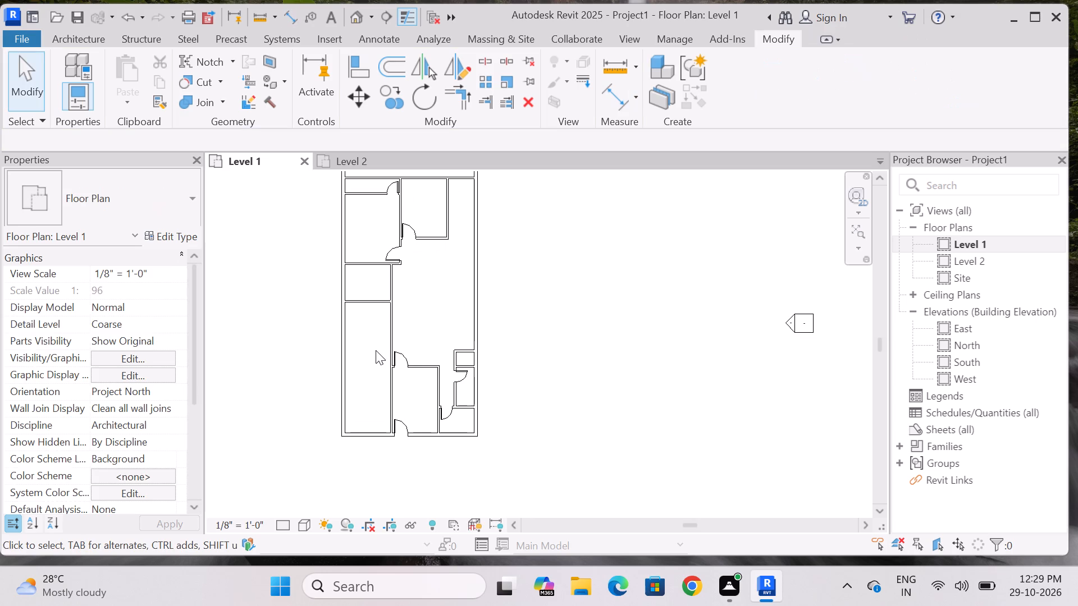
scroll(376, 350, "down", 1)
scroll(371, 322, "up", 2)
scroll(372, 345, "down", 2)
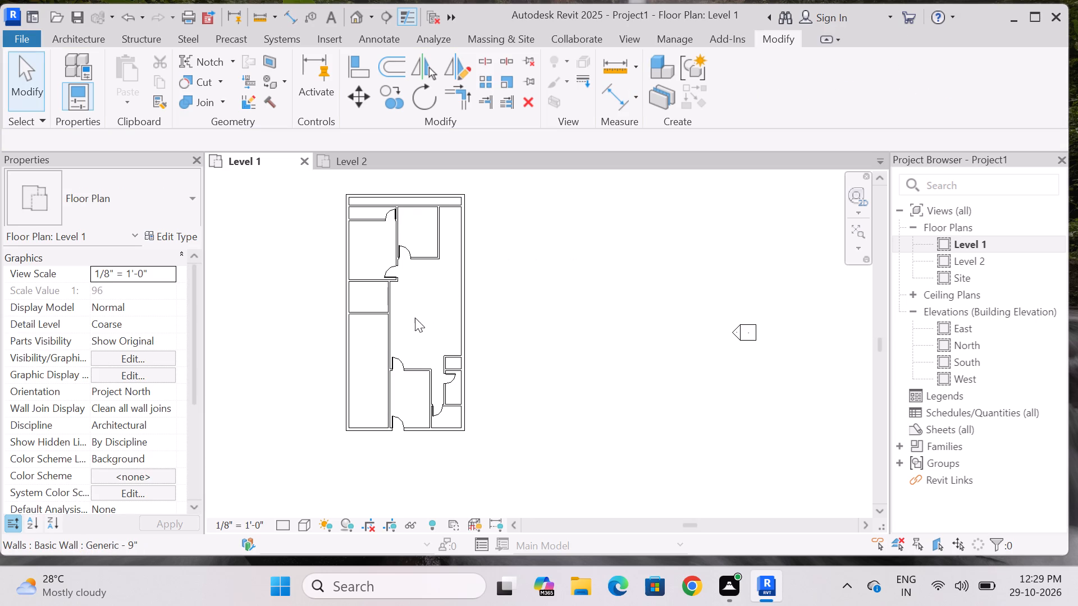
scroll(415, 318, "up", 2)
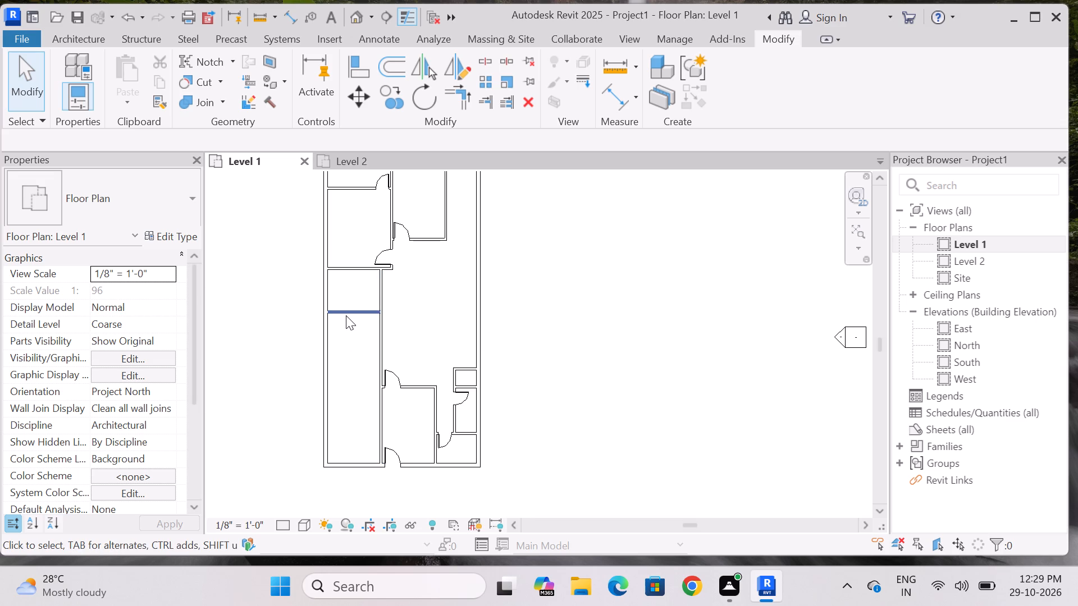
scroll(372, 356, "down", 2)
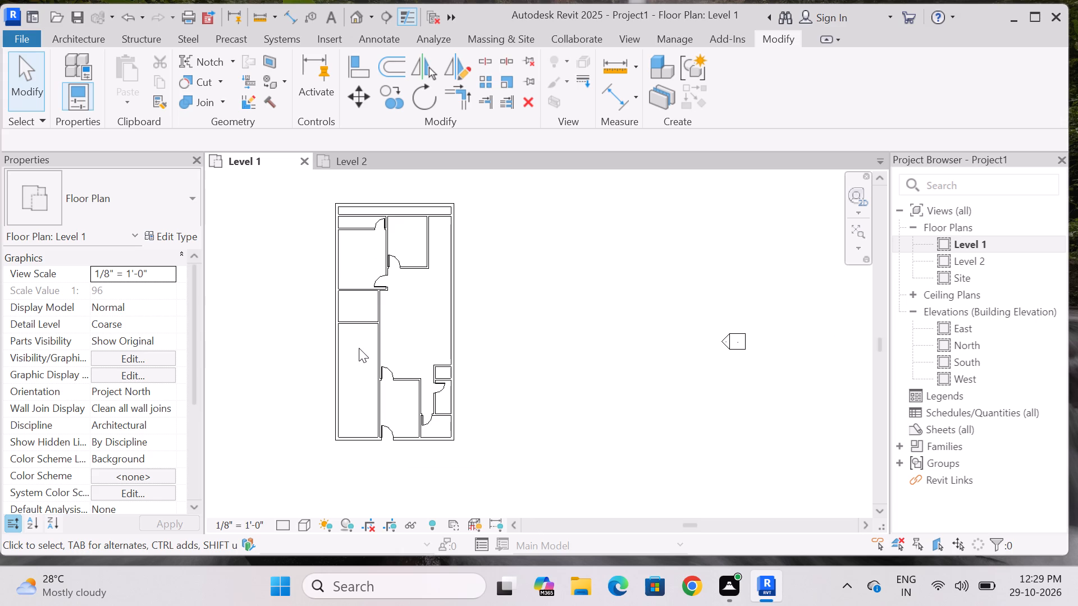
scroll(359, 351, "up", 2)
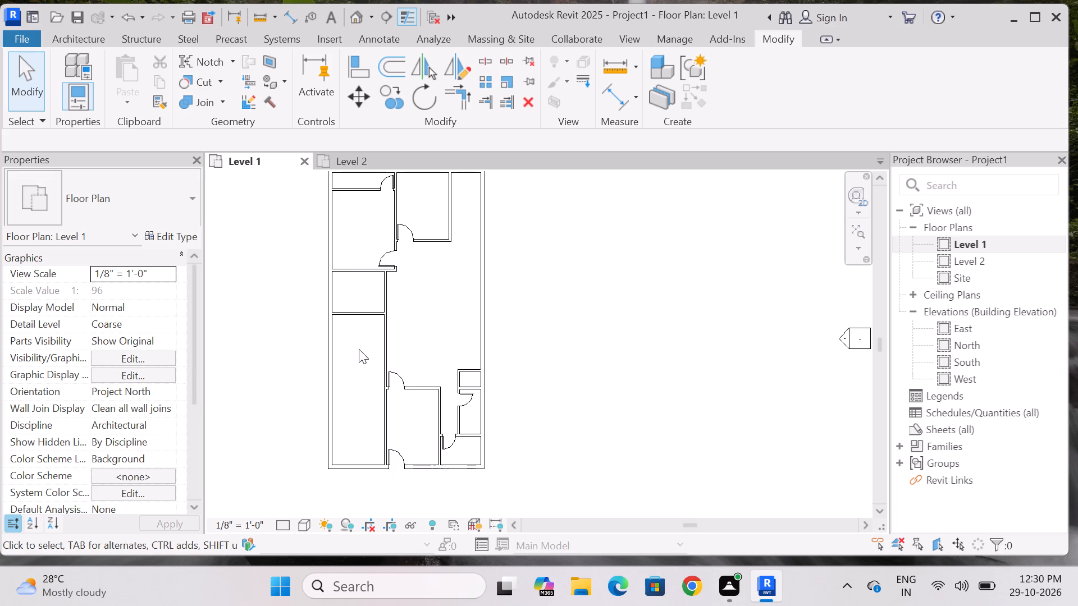
Draw a straight stair run 10'-1" north along the west wall's inner face, starting 4' south of the cross partition, location line Exterior Support: Left.
left_click(75, 37)
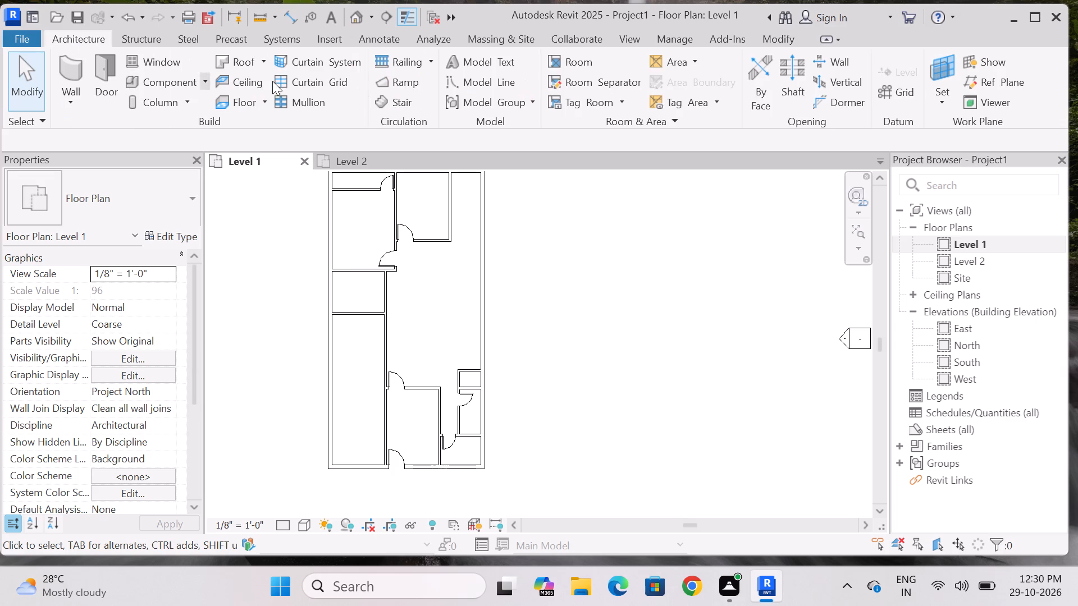
left_click(376, 98)
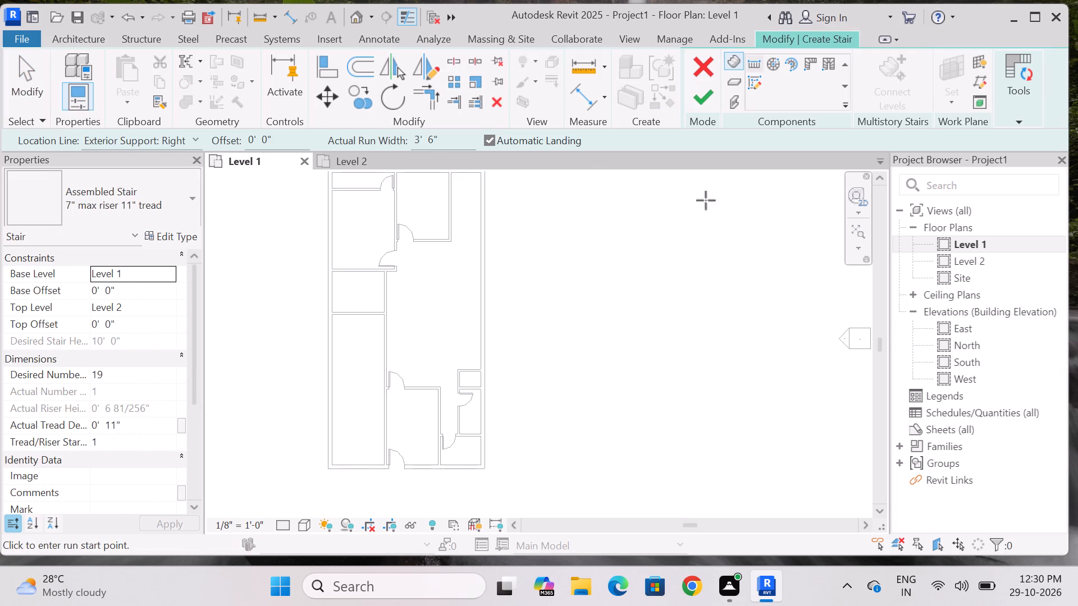
left_click(751, 63)
scroll(318, 349, "up", 3)
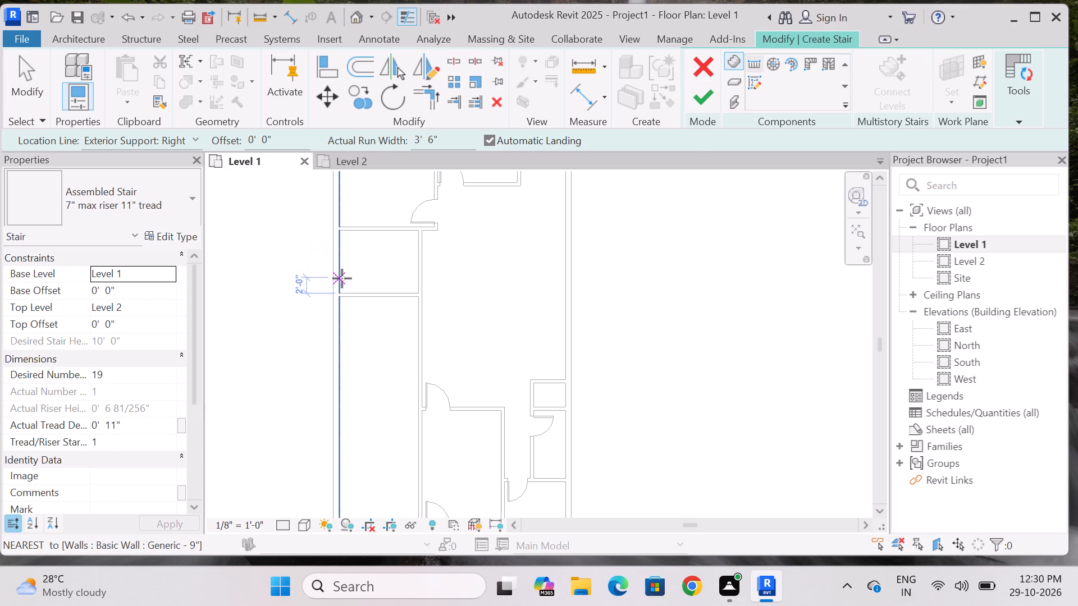
left_click(344, 327)
left_click(189, 134)
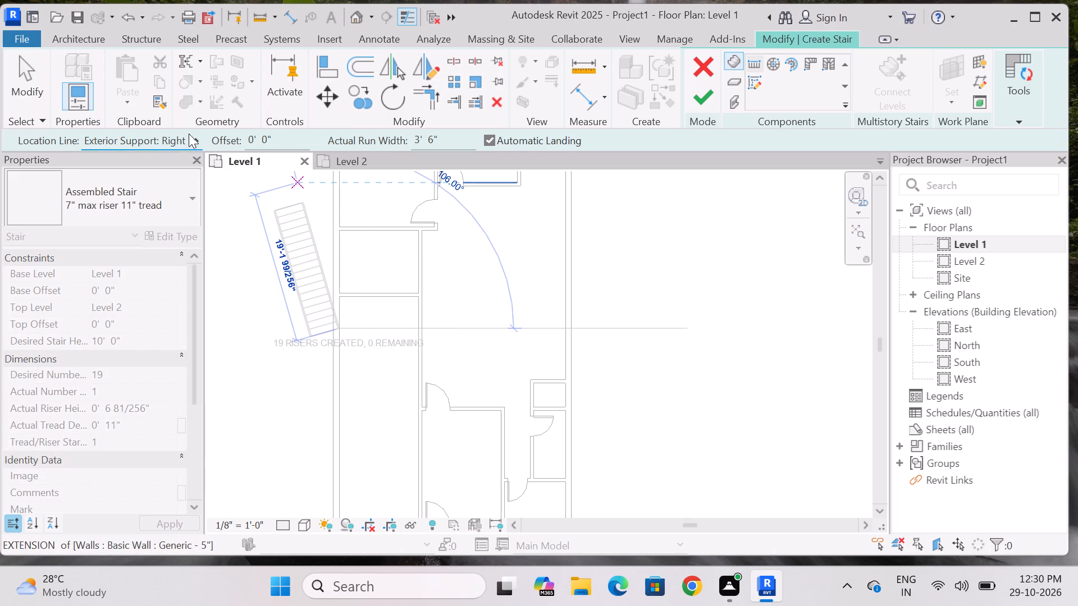
left_click(181, 157)
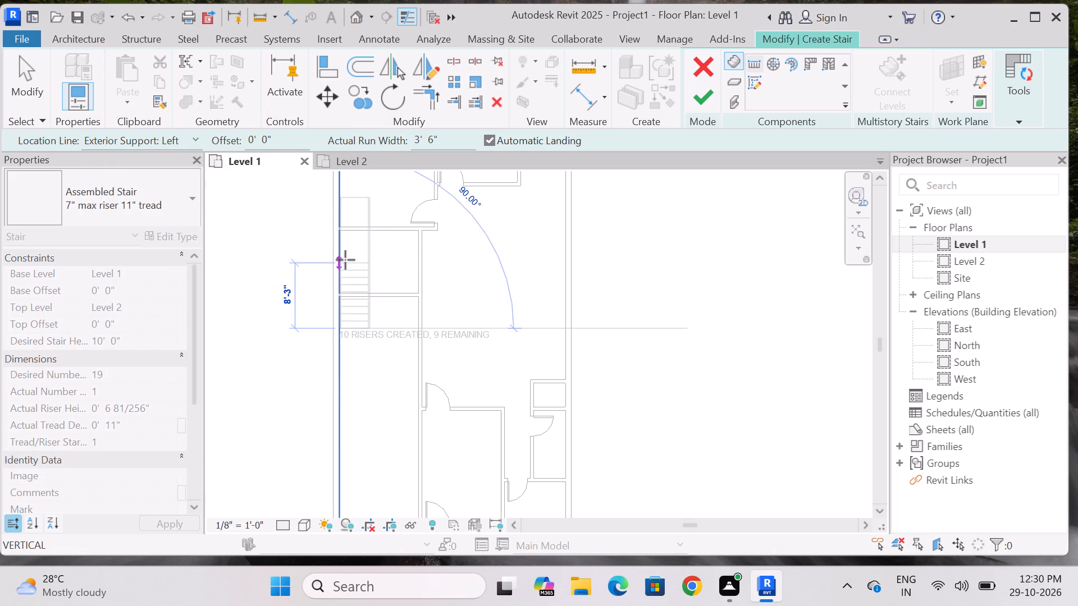
scroll(345, 259, "up", 6)
middle_click_drag(345, 259, 321, 290)
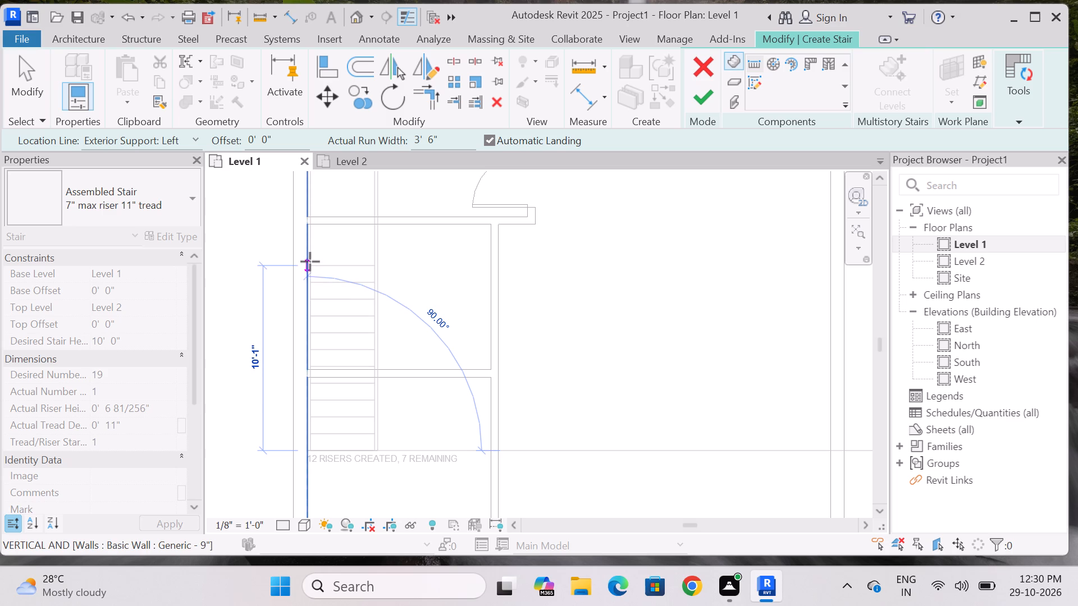
left_click(310, 261)
key("Escape")
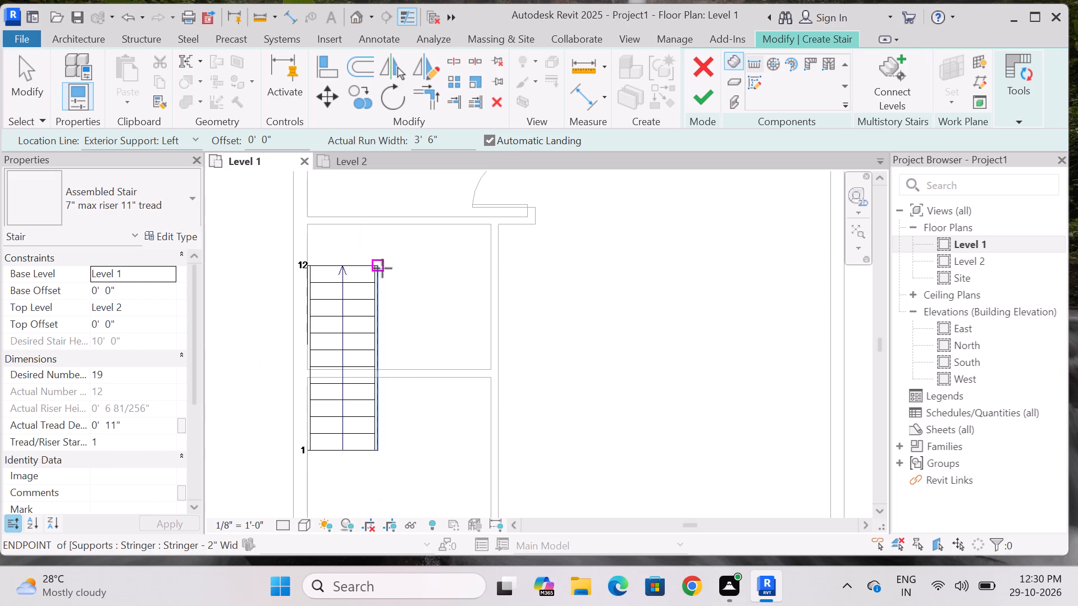
Add a return run southward from the first run's northeast corner with the remaining 7 risers, location line Exterior Support: Right, with automatic landing.
left_click(377, 267)
left_click(195, 141)
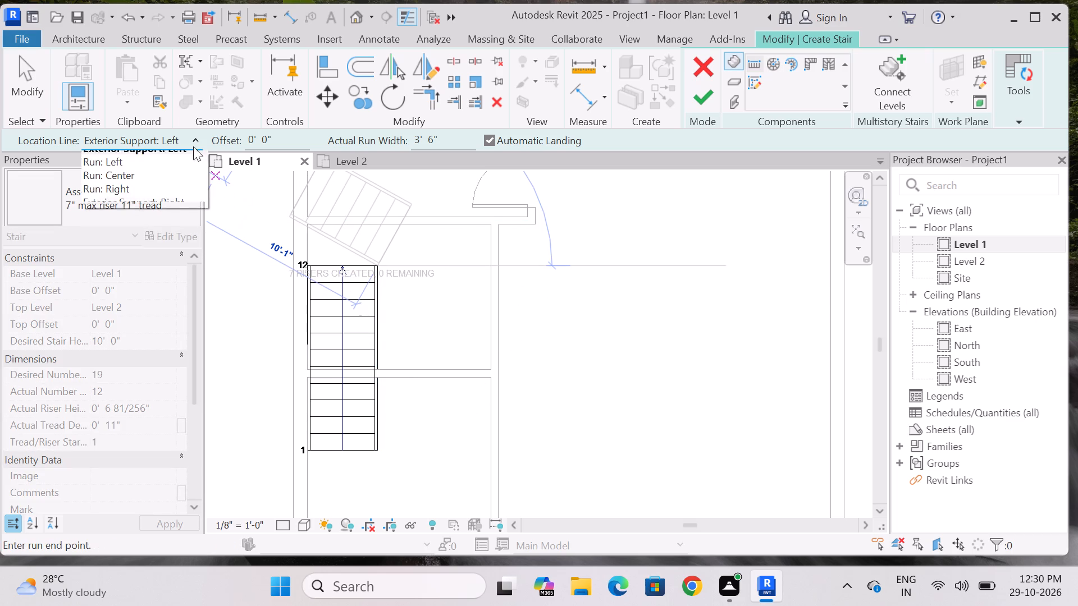
left_click(176, 208)
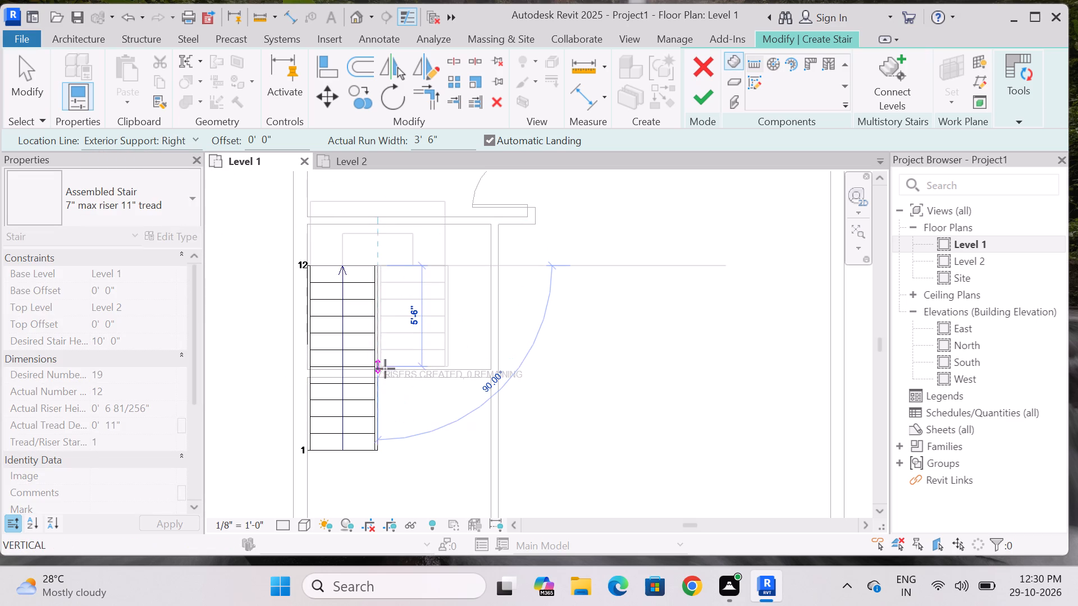
left_click(386, 407)
key("Escape")
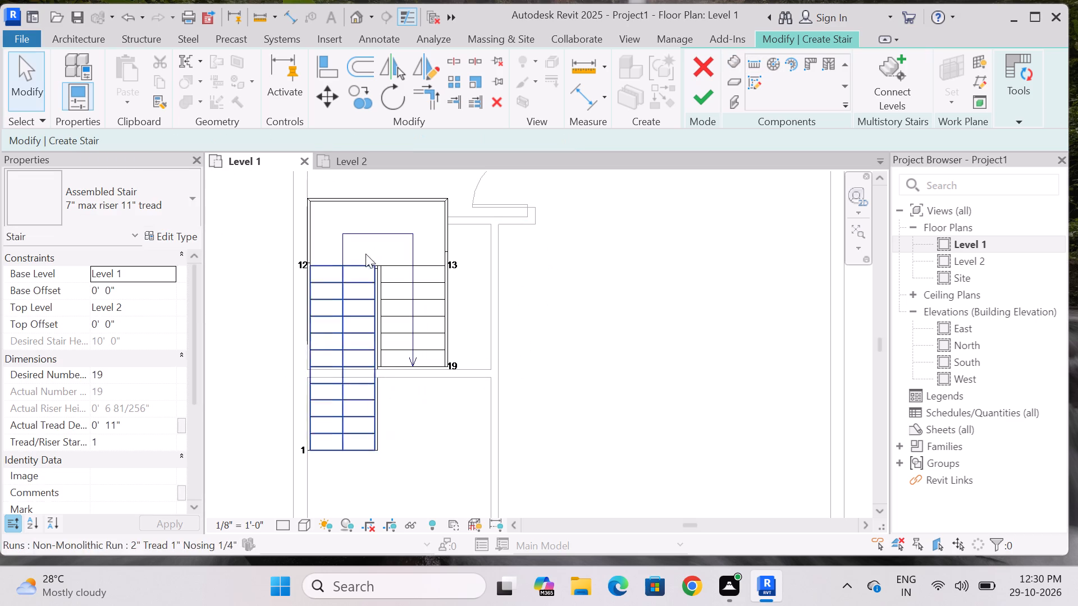
Align the landing's north edge with the south face of the partition just north of the stair.
scroll(363, 245, "down", 7)
scroll(364, 352, "up", 2)
scroll(364, 352, "down", 4)
scroll(365, 240, "up", 3)
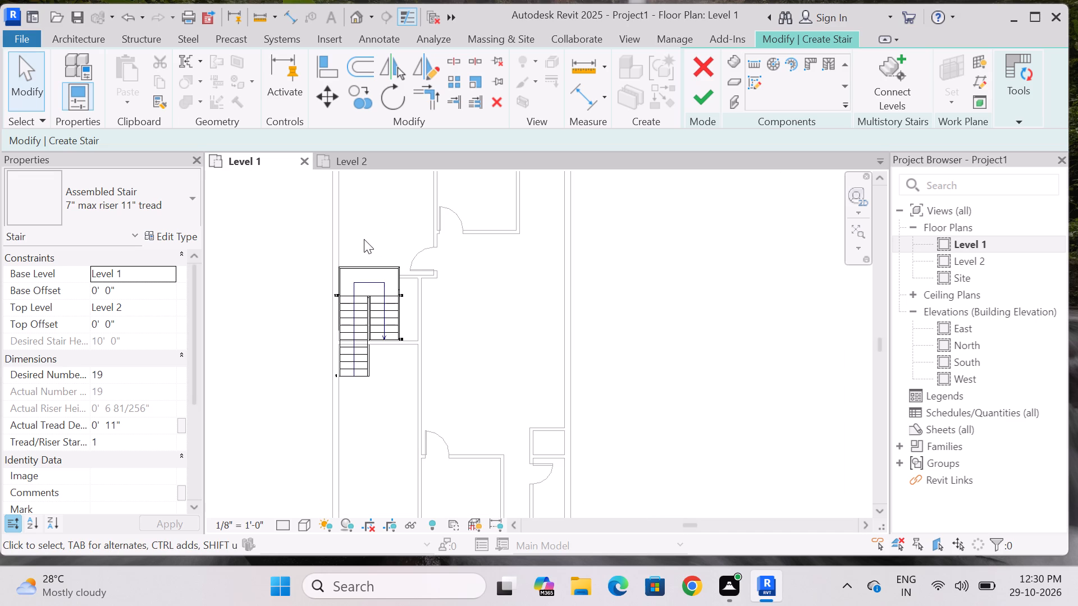
scroll(350, 250, "up", 4)
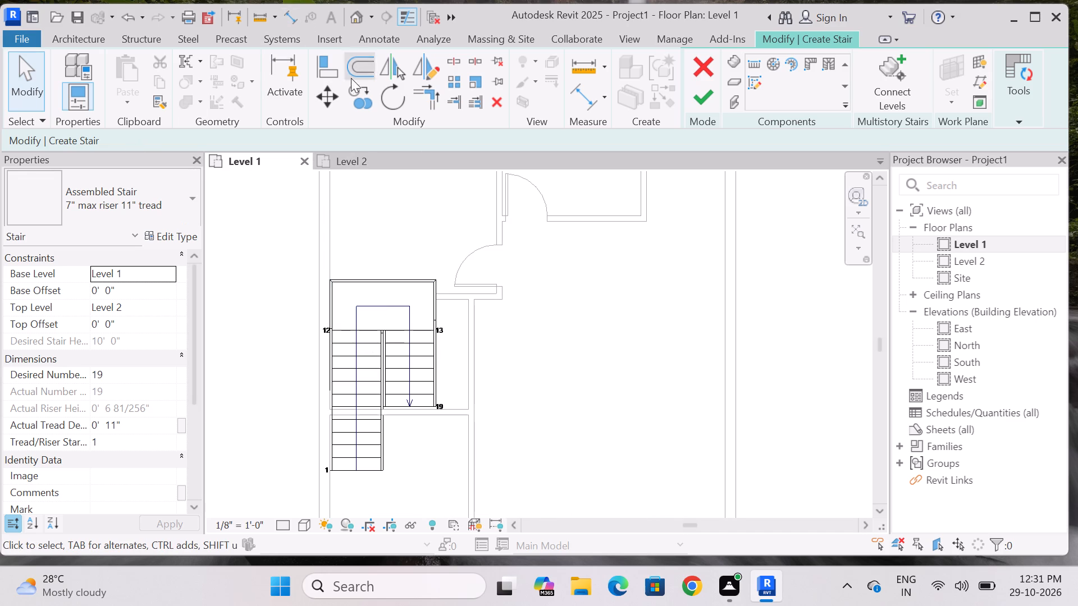
left_click(330, 65)
scroll(446, 338, "up", 6)
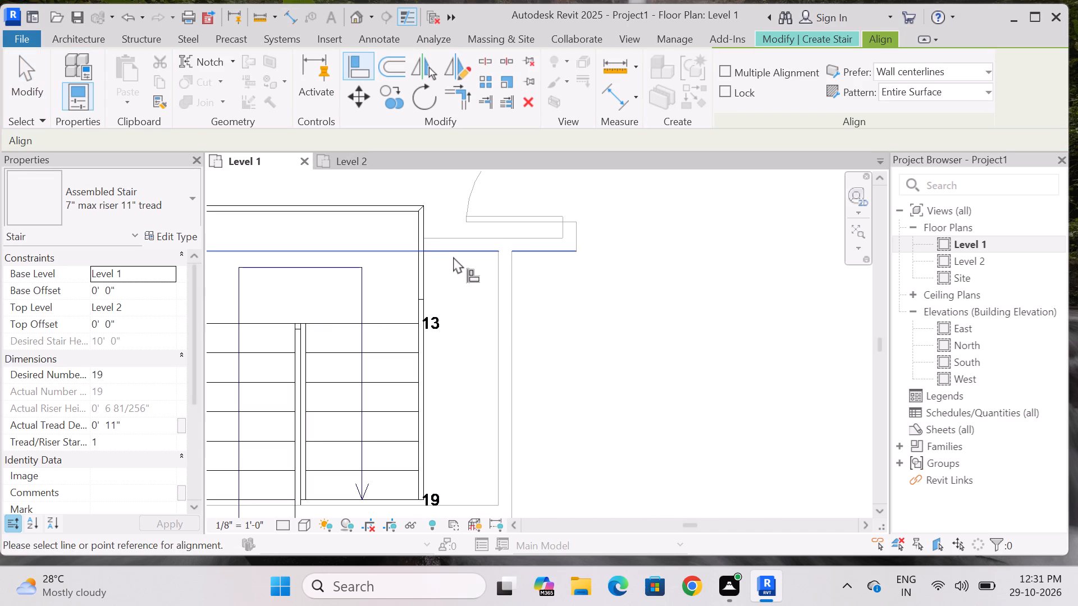
left_click(453, 256)
left_click(401, 201)
scroll(406, 197, "down", 7)
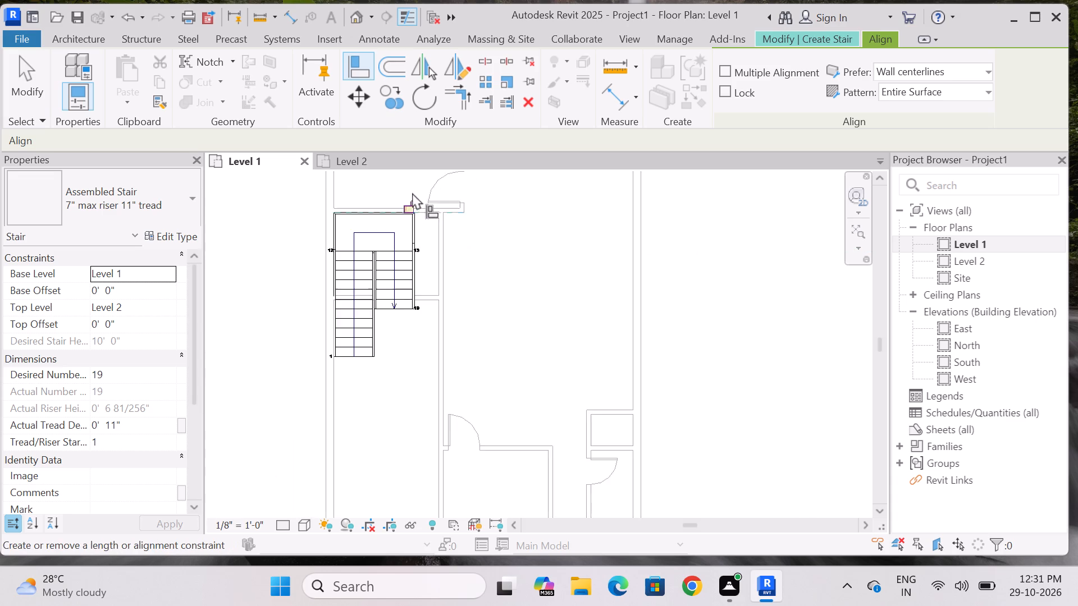
scroll(412, 192, "down", 4)
key("Escape")
scroll(406, 329, "down", 1)
key("Escape")
right_click_drag(405, 266, 404, 254)
scroll(404, 254, "up", 6)
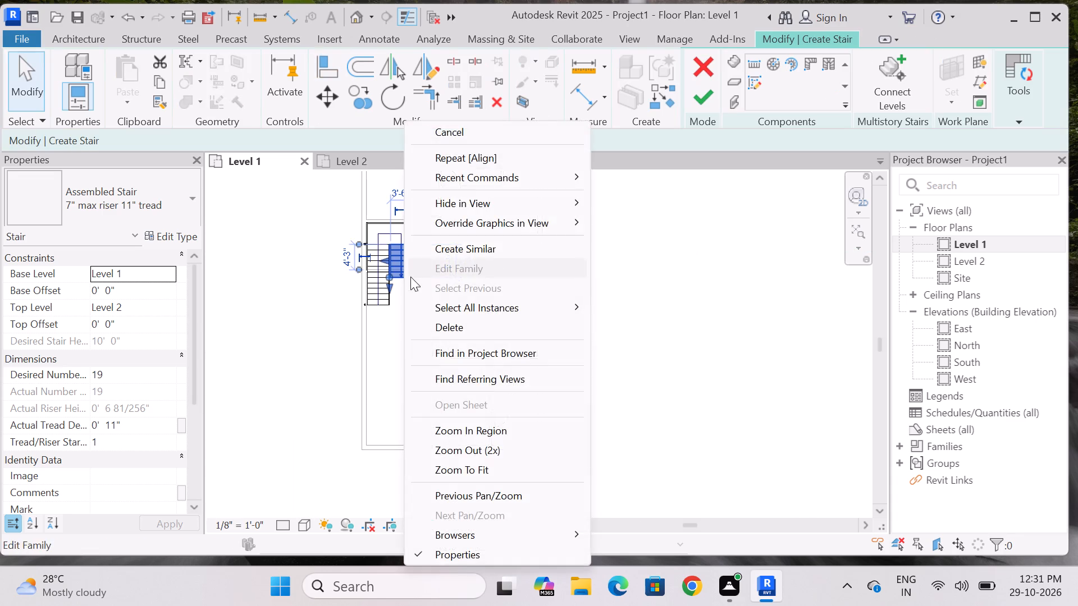
key("Escape")
key("Escape")
Delete the inner stringers of both stair runs and the outer stringer of the east run.
scroll(400, 333, "up", 2)
scroll(400, 333, "down", 1)
scroll(410, 238, "up", 4)
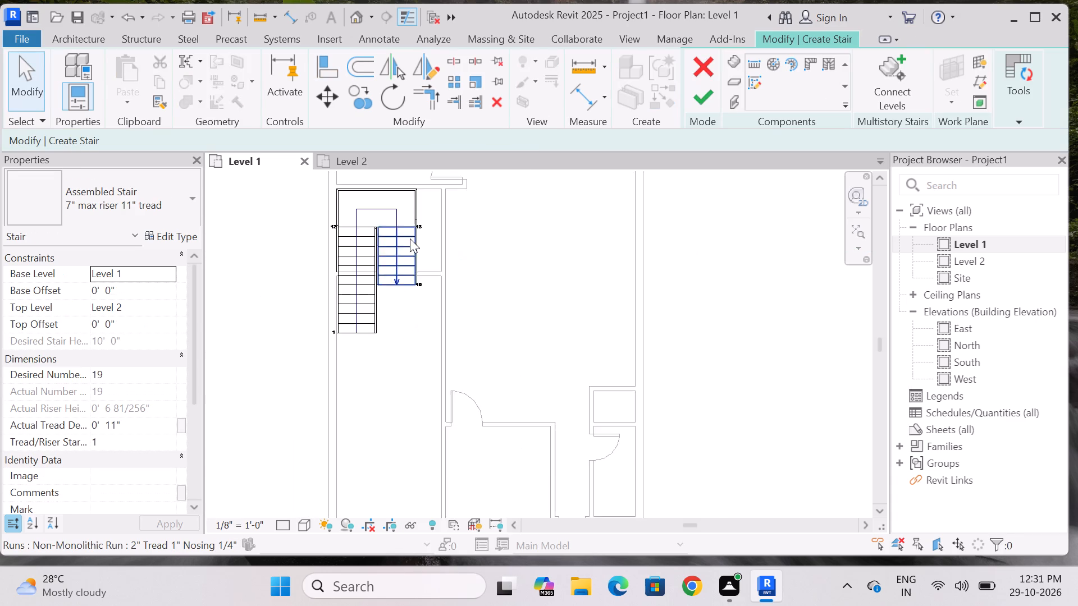
scroll(410, 238, "up", 3)
scroll(380, 375, "up", 4)
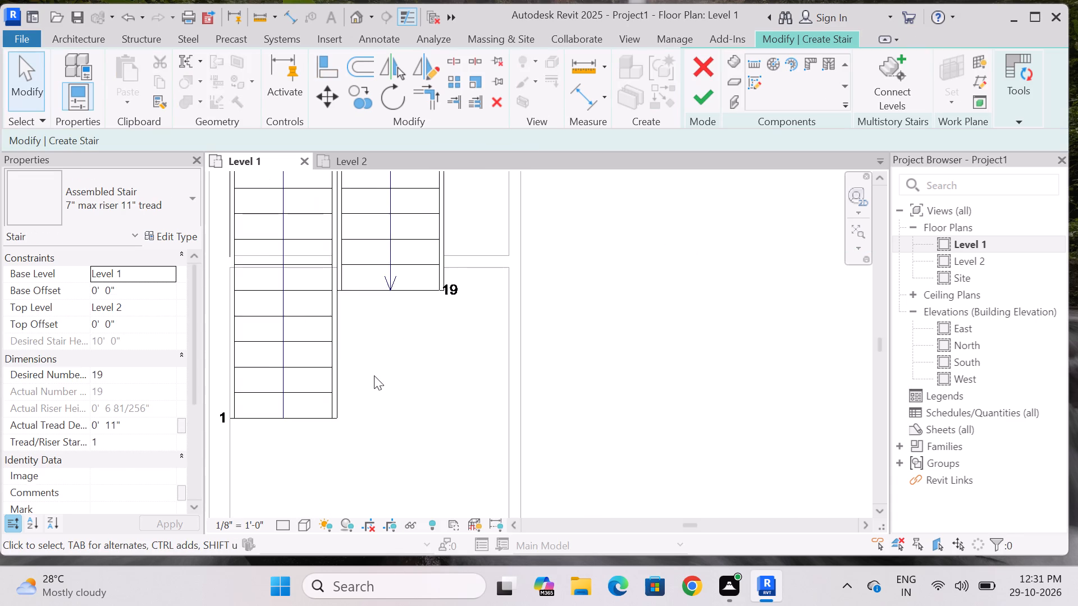
left_click(335, 360)
key("Delete")
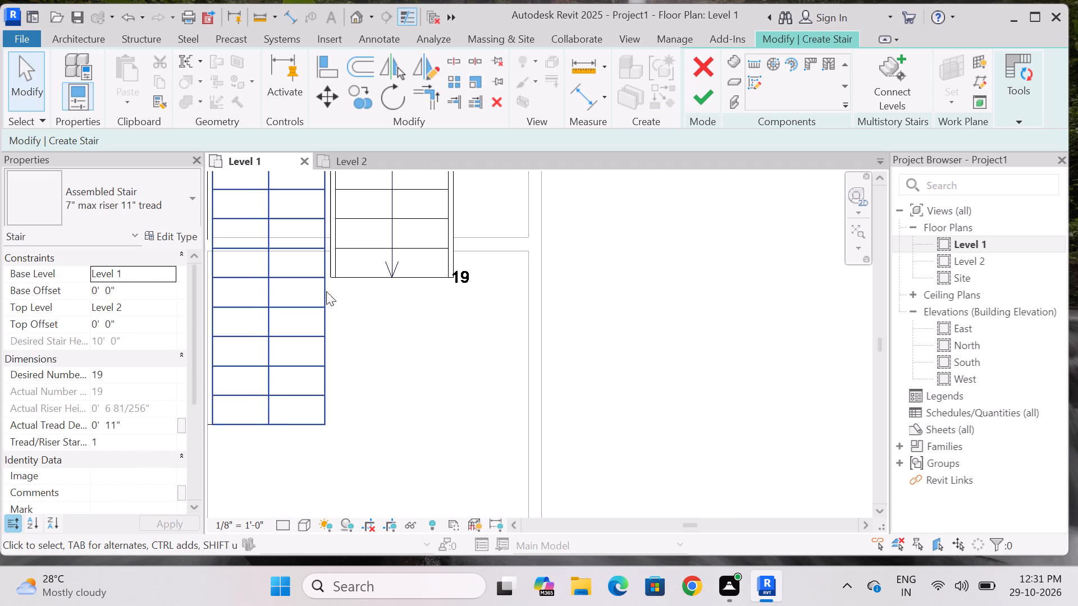
scroll(328, 270, "up", 5)
left_click(335, 265)
key("Delete")
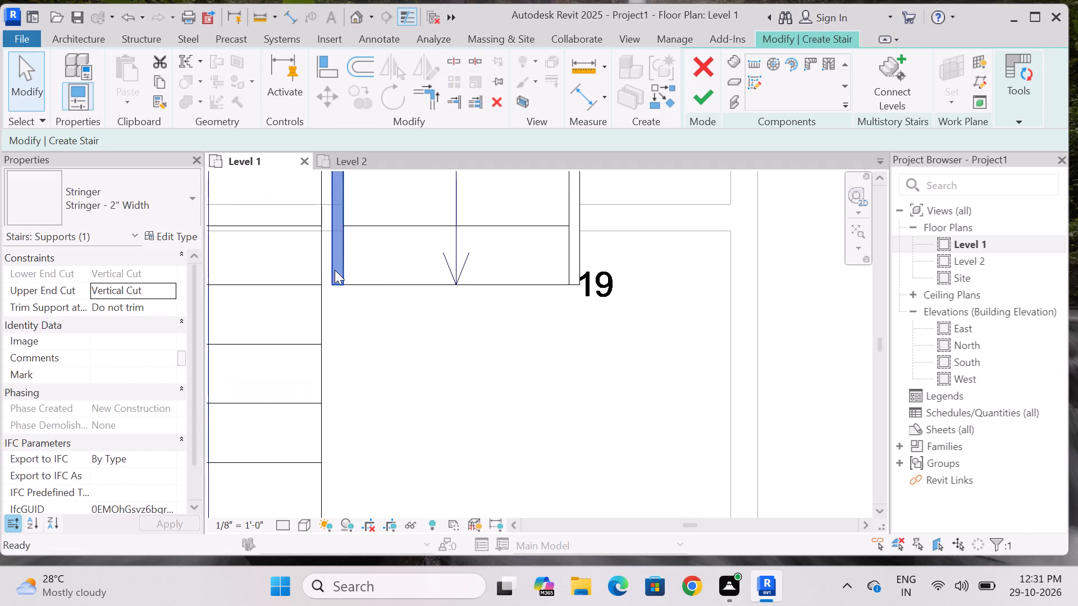
left_click(581, 232)
key("Delete")
scroll(576, 329, "down", 9)
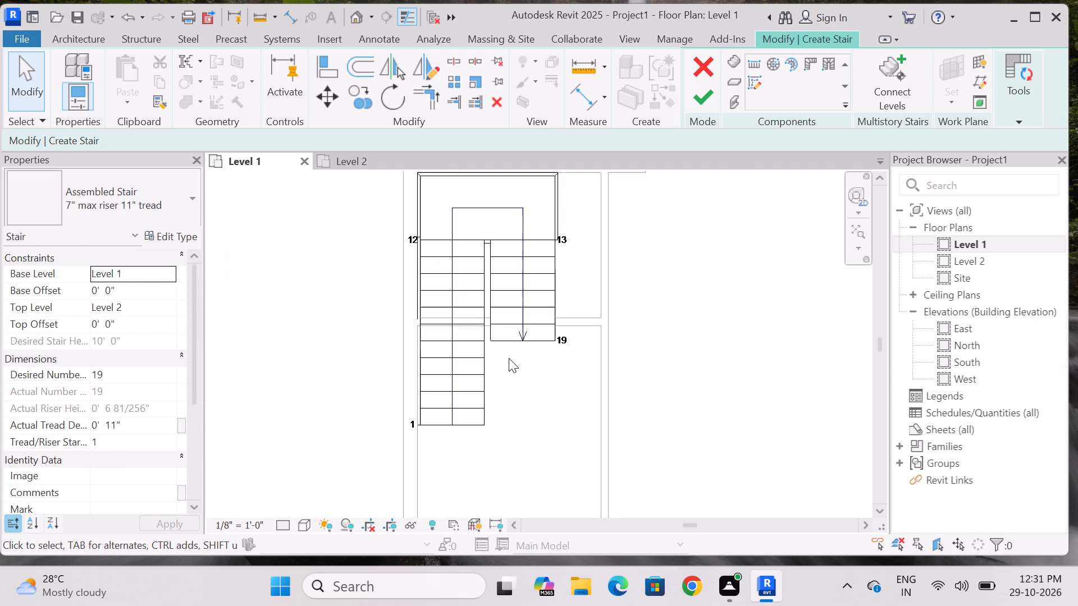
Delete the landing's east, north and west stringers and the west run's wall-side stringer.
scroll(528, 282, "down", 3)
scroll(548, 216, "up", 4)
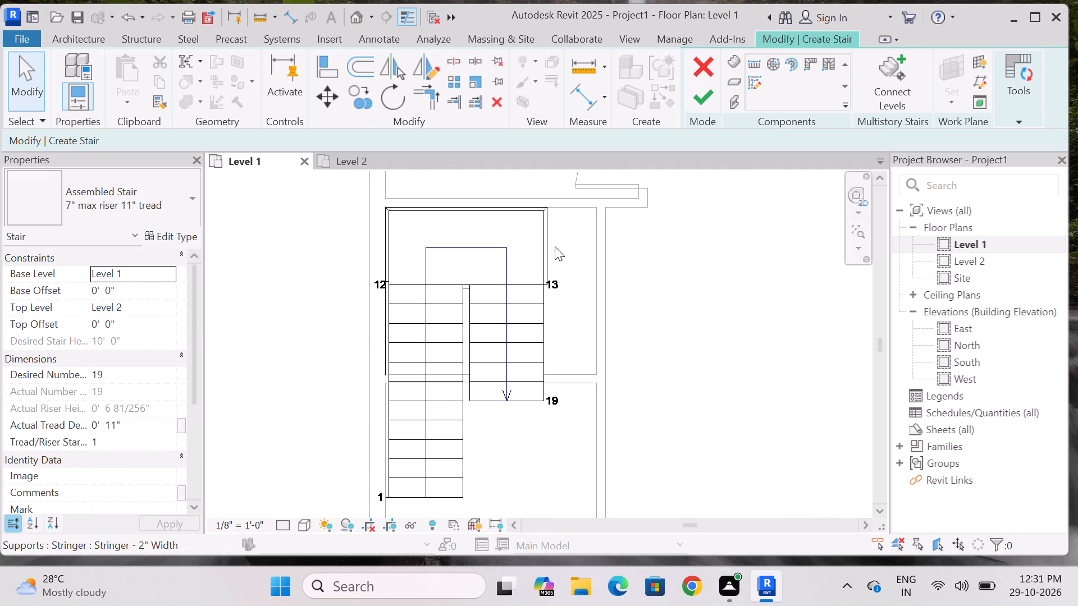
scroll(555, 246, "up", 3)
left_click(550, 242)
key("Delete")
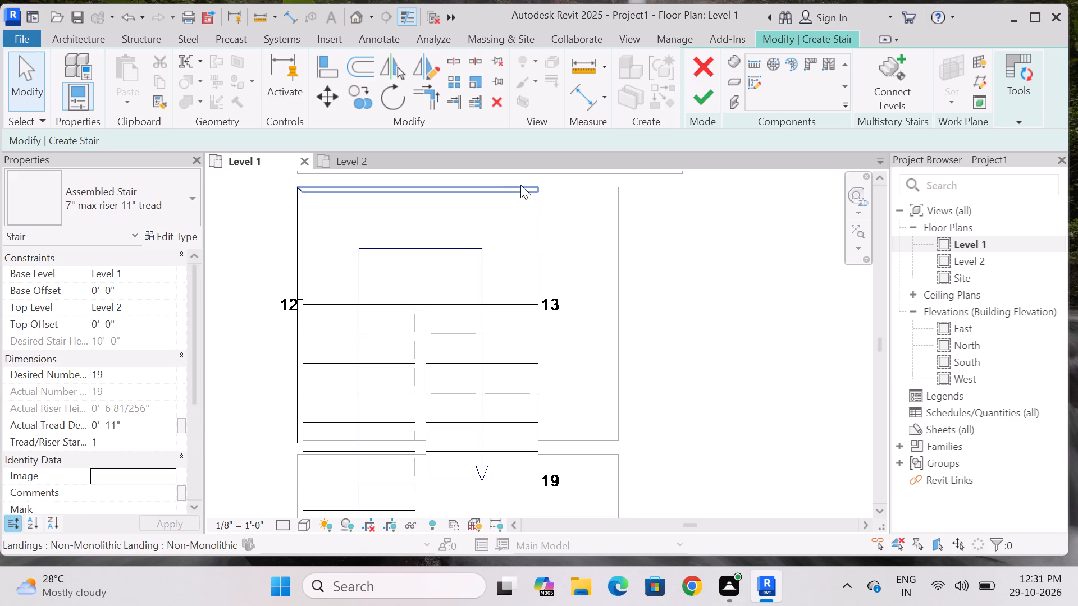
left_click(508, 181)
key("Delete")
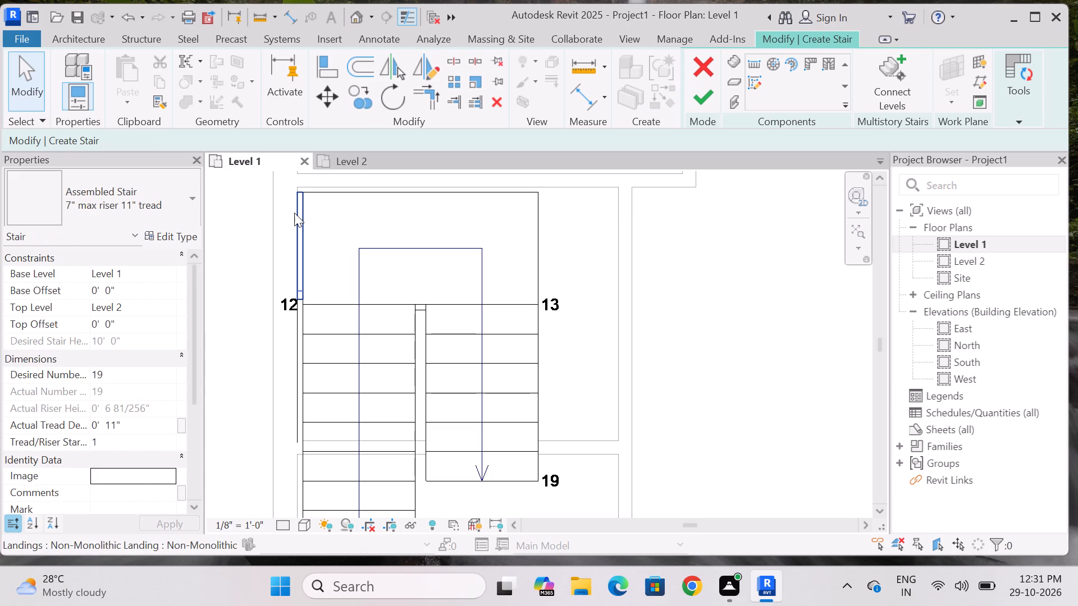
left_click(294, 213)
key("Delete")
scroll(363, 190, "down", 4)
scroll(309, 437, "up", 8)
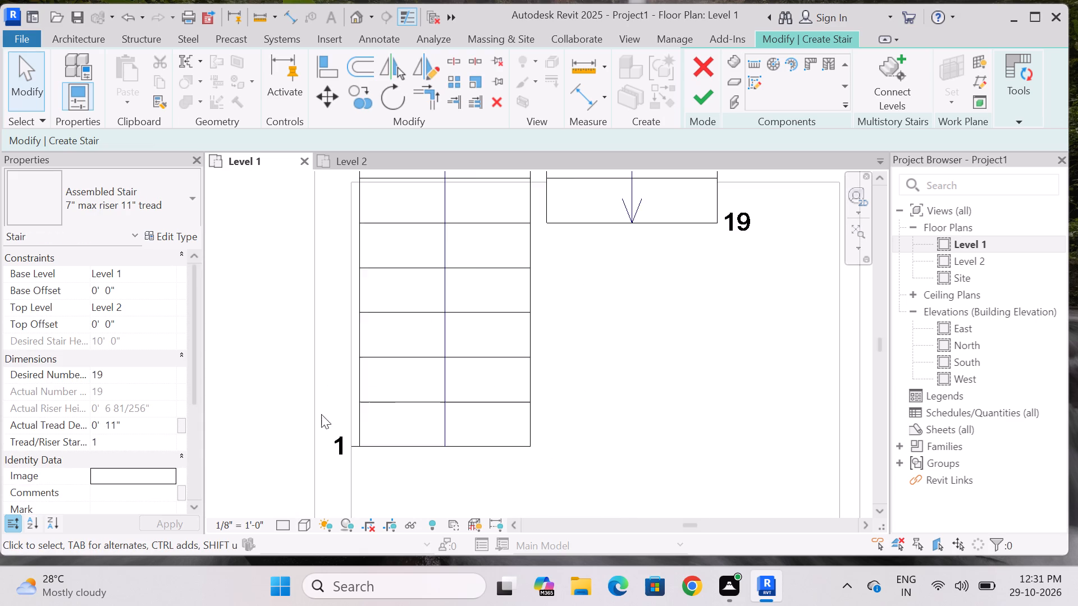
left_click(356, 366)
key("Delete")
scroll(341, 421, "down", 8)
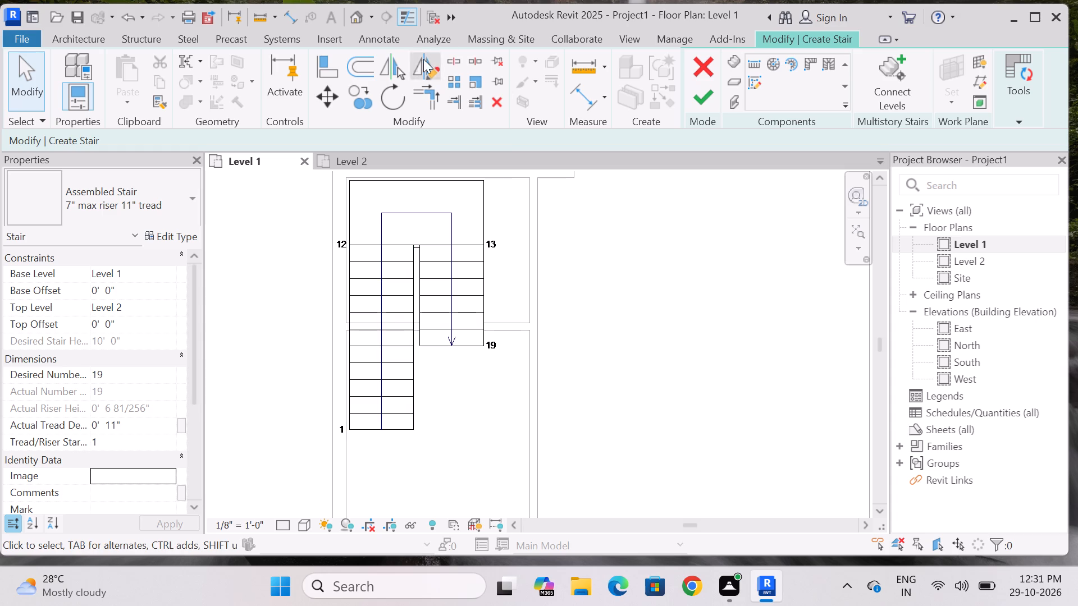
Align the stair's west edge with the west wall's inner face and the landing's north edge with the northern partition's south face.
left_click(314, 66)
scroll(349, 194, "up", 6)
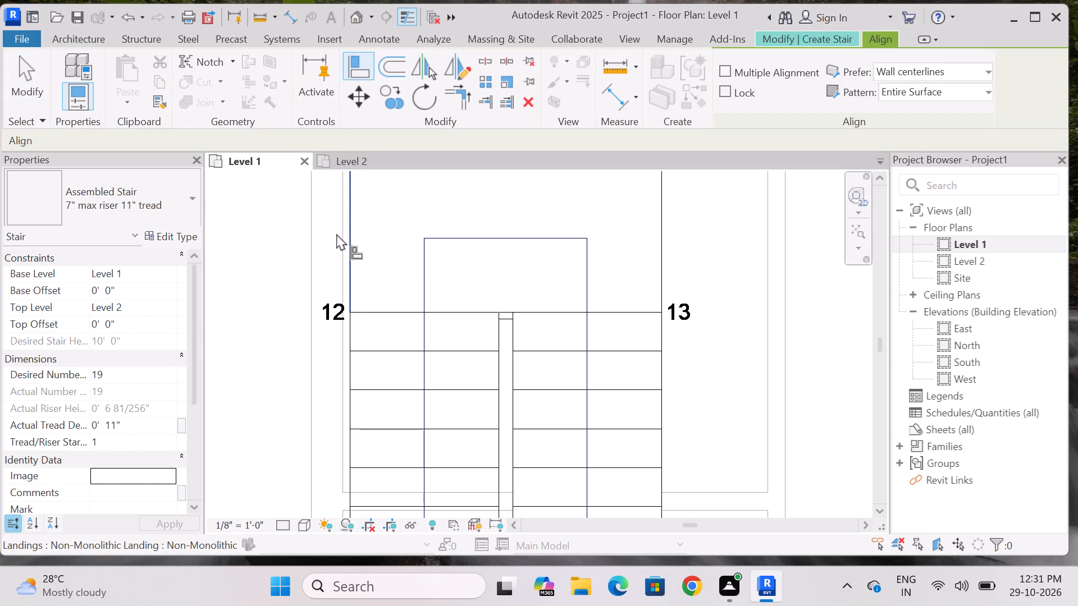
left_click(336, 233)
left_click(353, 225)
scroll(386, 301, "down", 7)
scroll(409, 236, "up", 3)
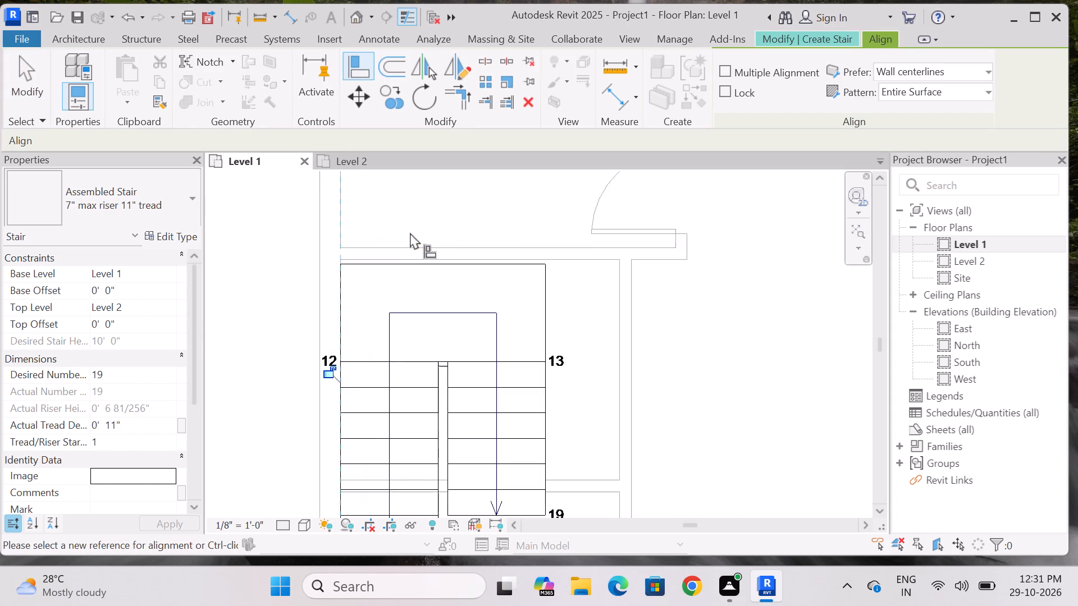
scroll(410, 232, "up", 4)
left_click(657, 269)
left_click(590, 277)
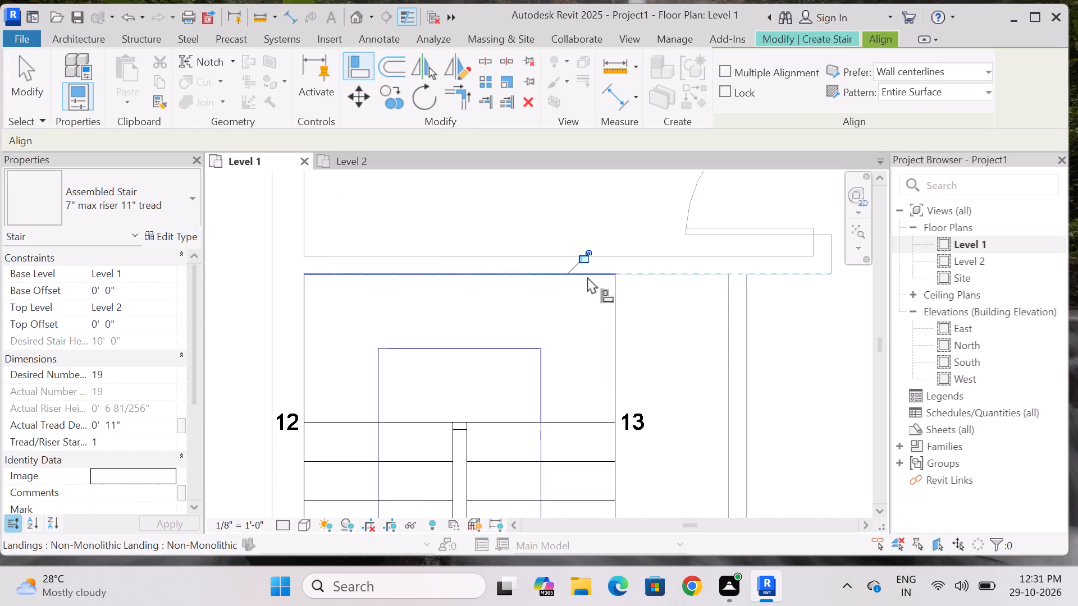
scroll(552, 228, "down", 8)
key("Escape")
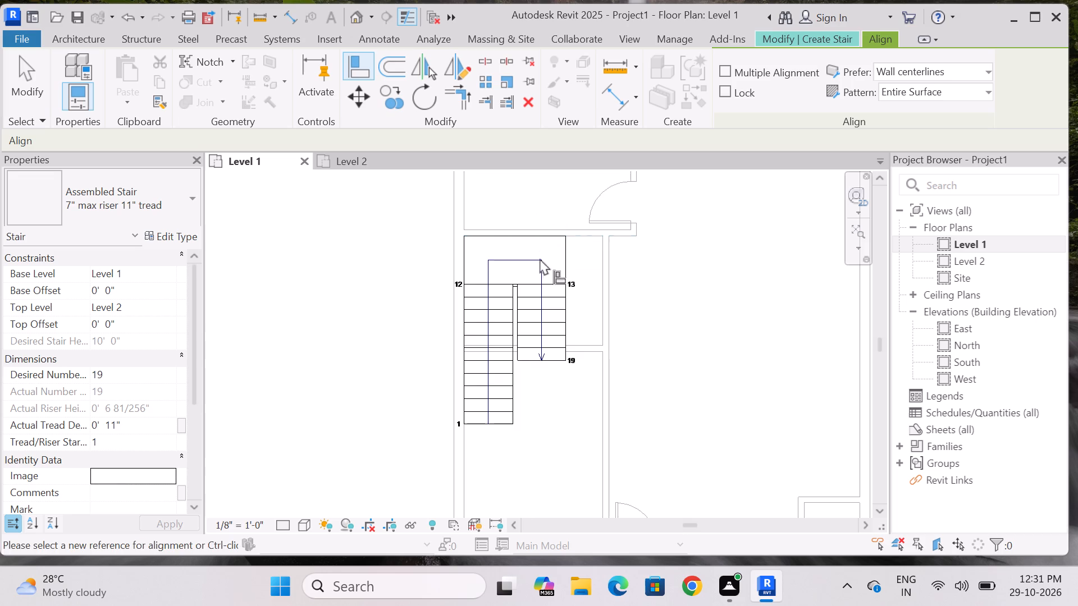
scroll(511, 460, "up", 7)
key("Escape")
Finish the U-shaped stair and leave stair edit mode.
scroll(478, 353, "down", 5)
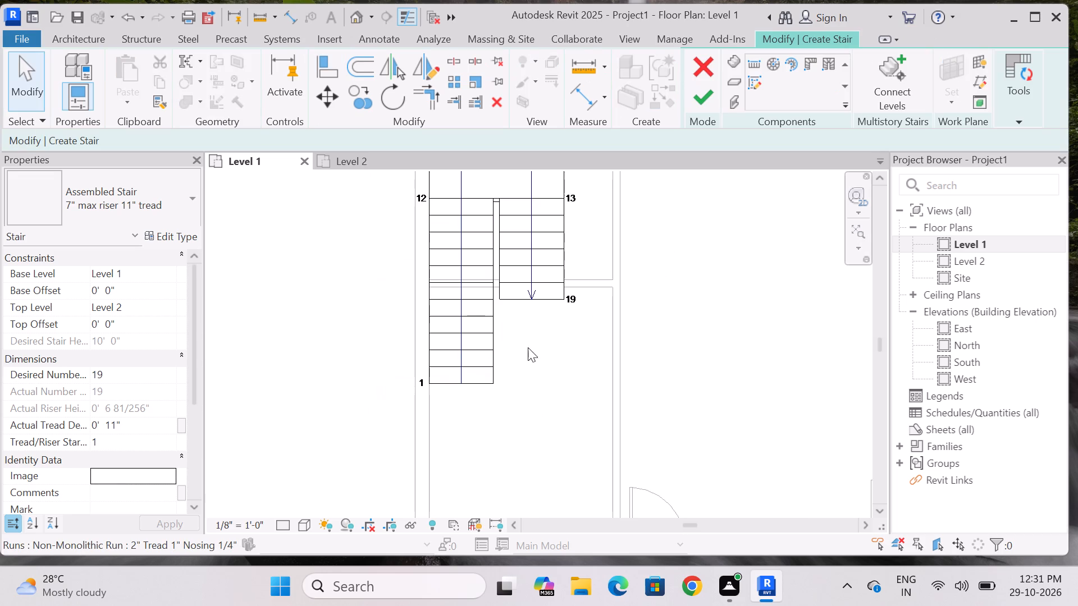
scroll(535, 345, "down", 7)
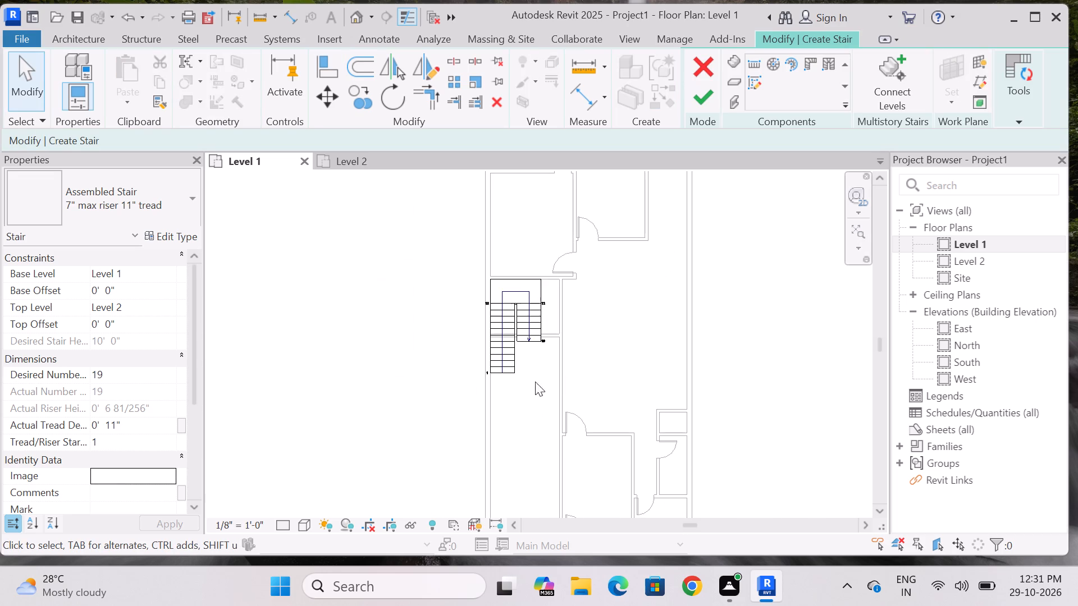
middle_click_drag(632, 341, 604, 326)
scroll(593, 342, "up", 3)
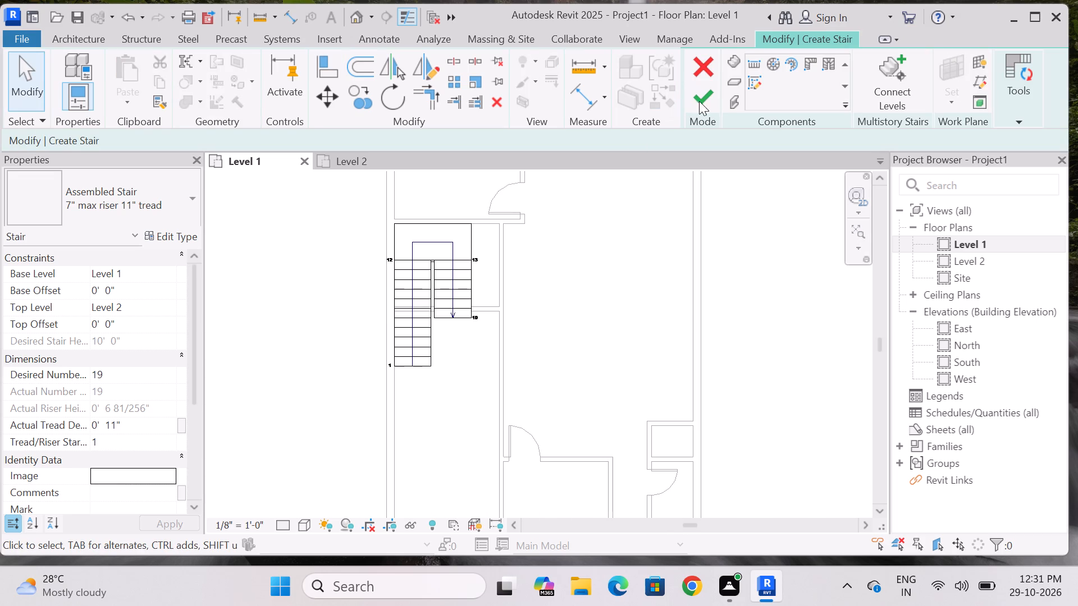
left_click(709, 95)
key("Escape")
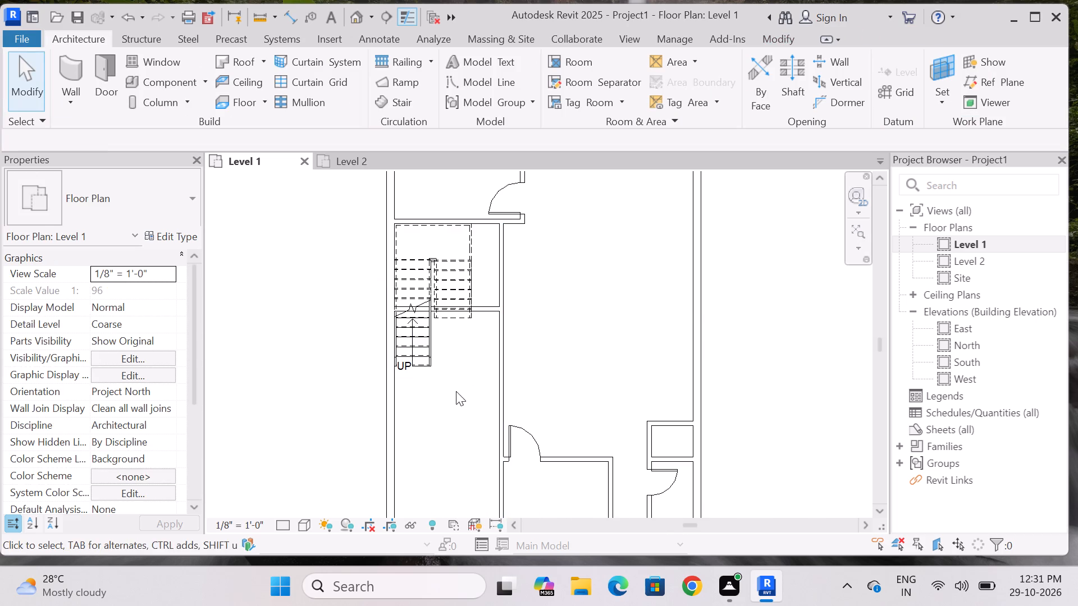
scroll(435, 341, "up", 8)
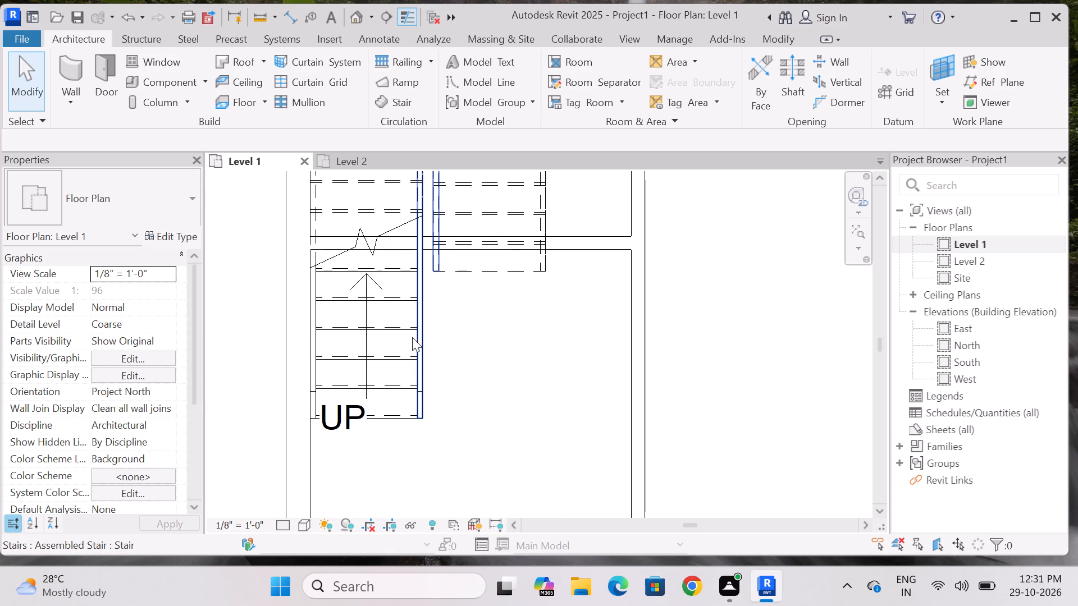
Delete the inner and outer railings of the U-shaped stair.
left_click(415, 340)
key("Delete")
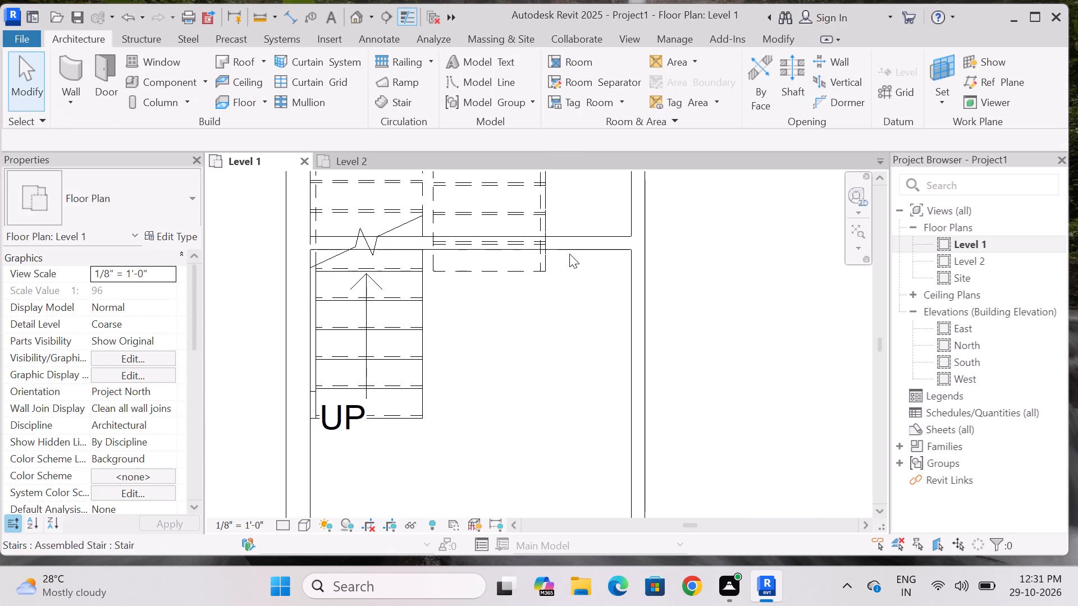
left_click(536, 213)
key("Delete")
scroll(454, 376, "down", 4)
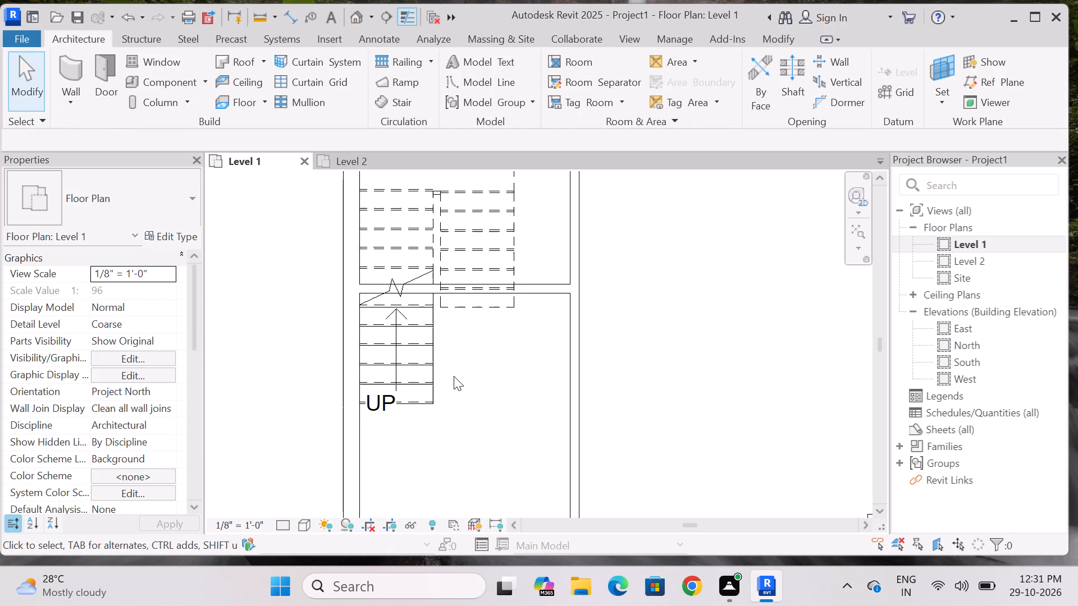
left_click(532, 293)
key("Delete")
scroll(489, 365, "down", 2)
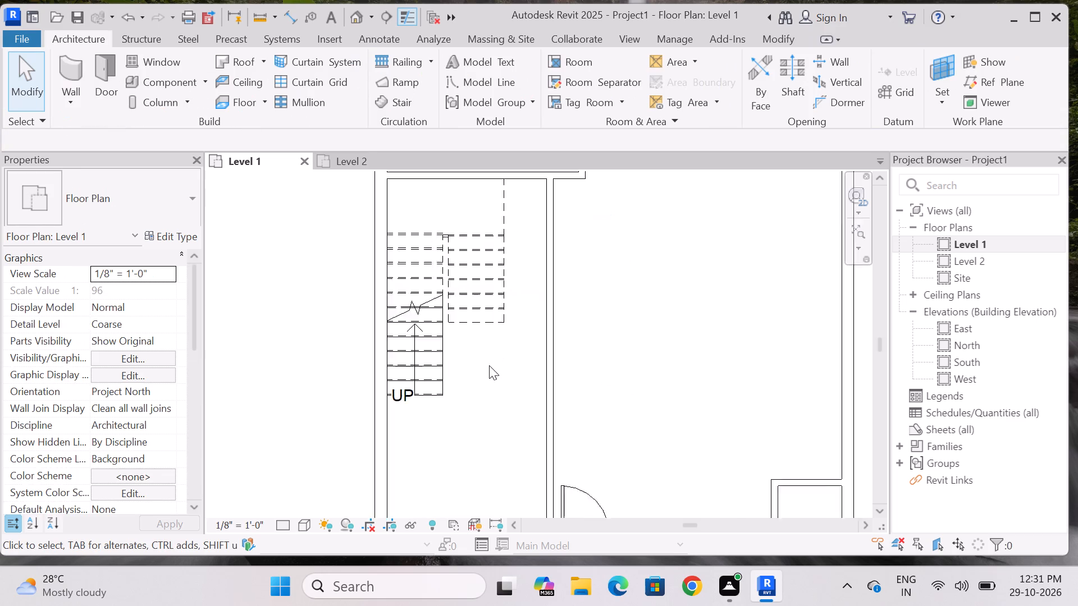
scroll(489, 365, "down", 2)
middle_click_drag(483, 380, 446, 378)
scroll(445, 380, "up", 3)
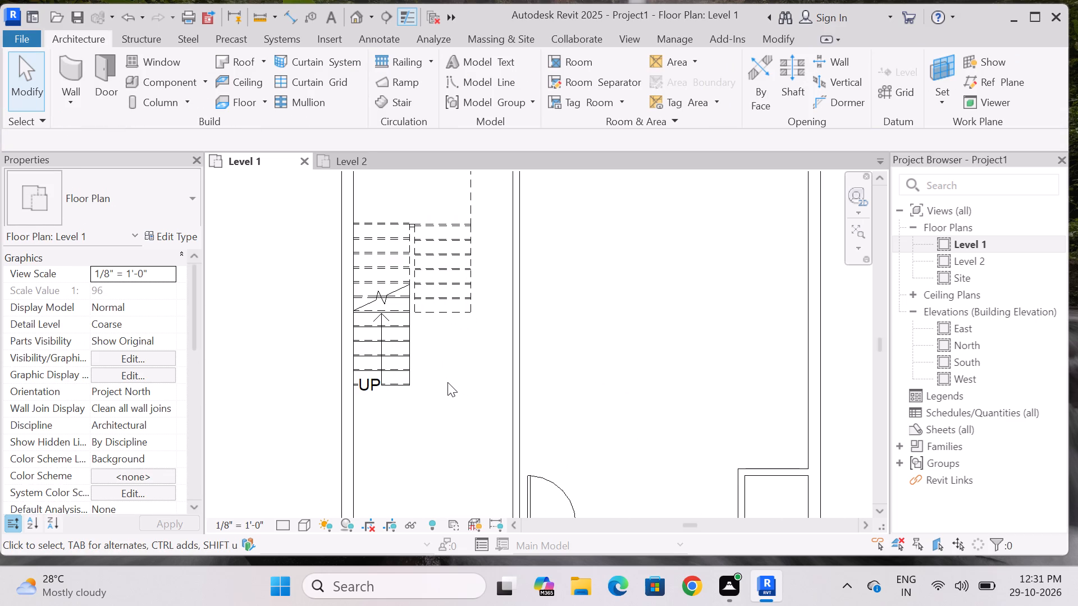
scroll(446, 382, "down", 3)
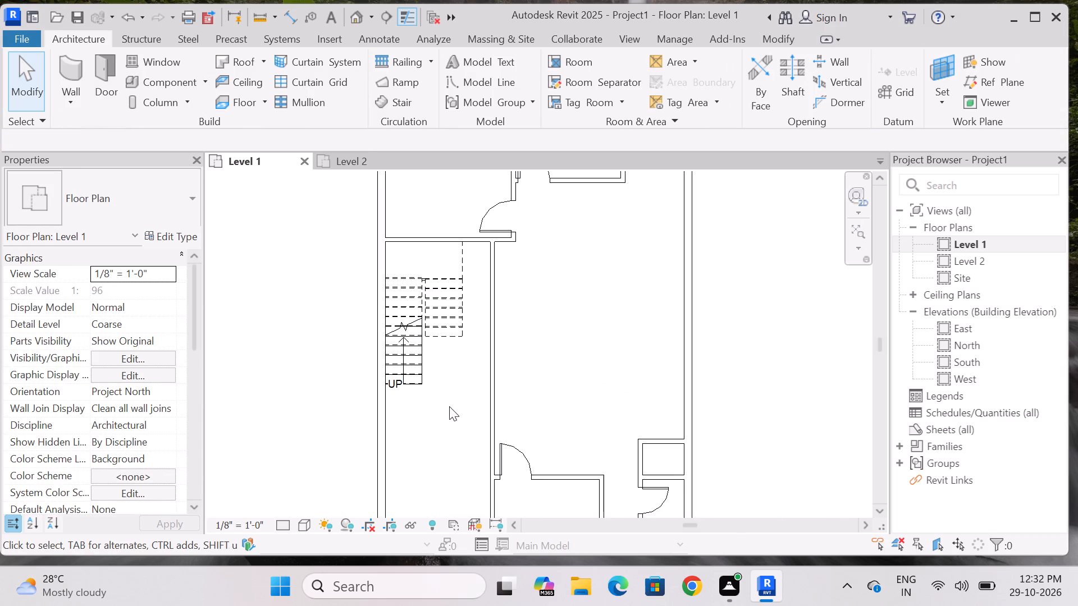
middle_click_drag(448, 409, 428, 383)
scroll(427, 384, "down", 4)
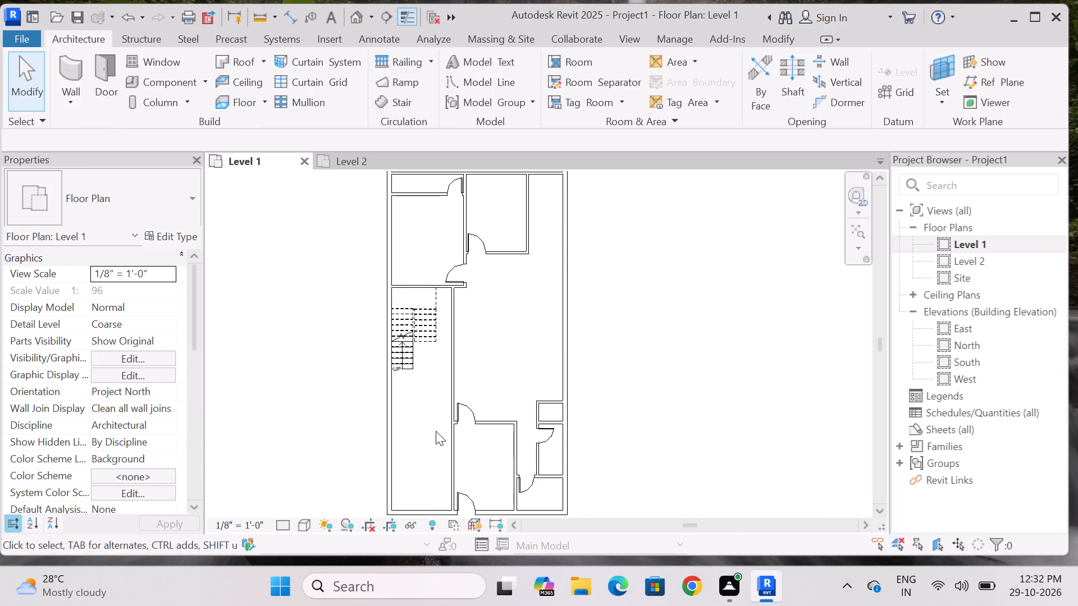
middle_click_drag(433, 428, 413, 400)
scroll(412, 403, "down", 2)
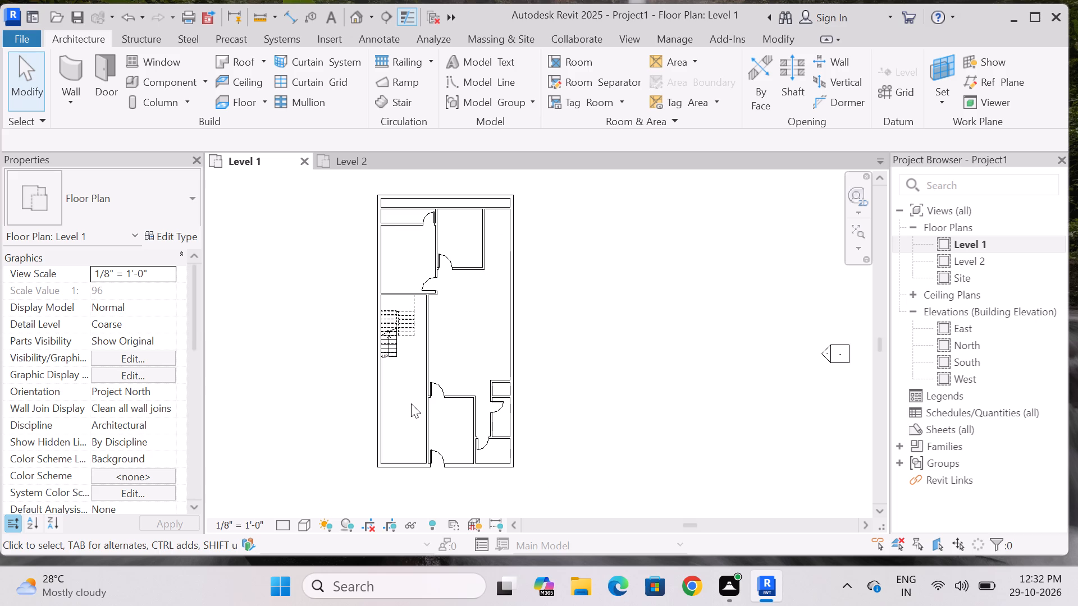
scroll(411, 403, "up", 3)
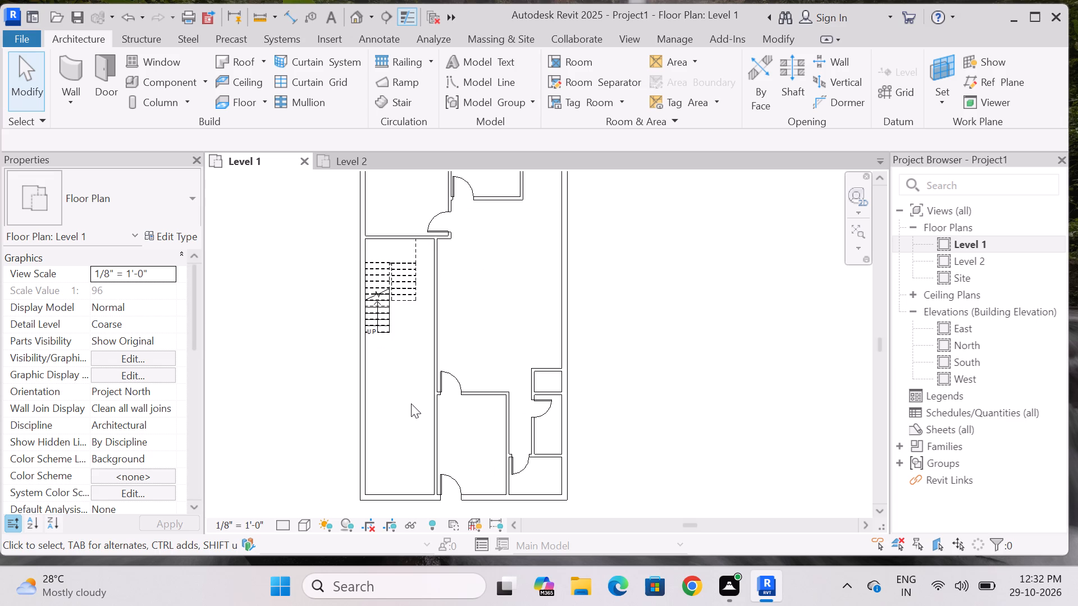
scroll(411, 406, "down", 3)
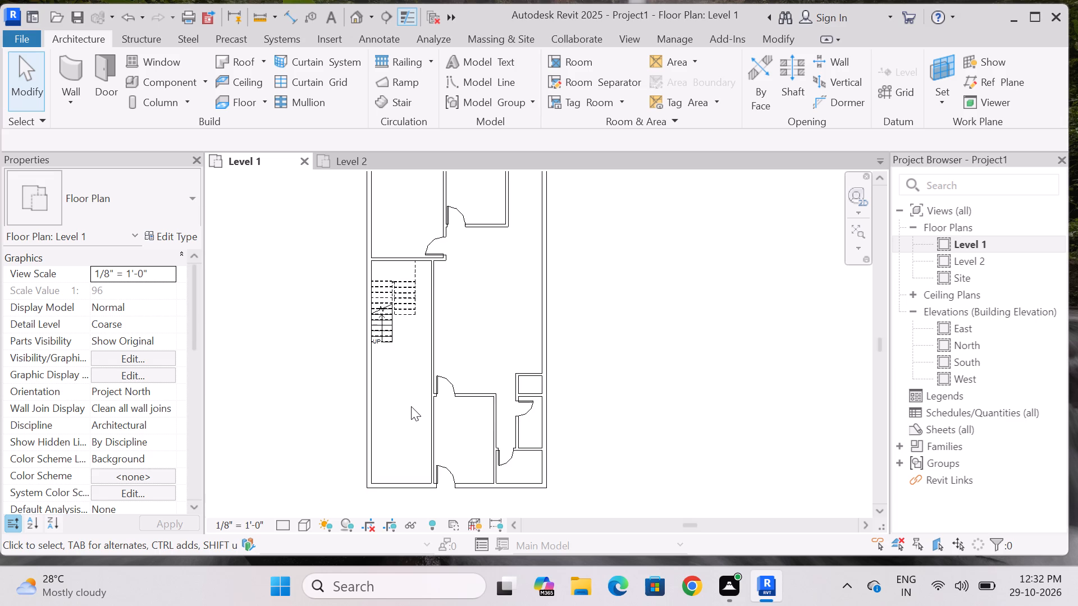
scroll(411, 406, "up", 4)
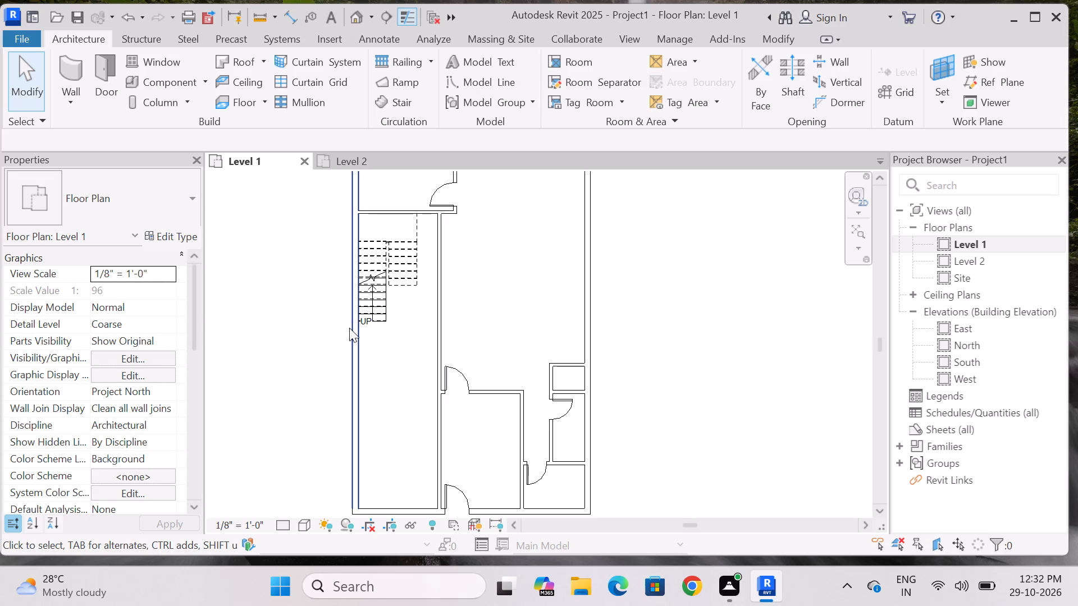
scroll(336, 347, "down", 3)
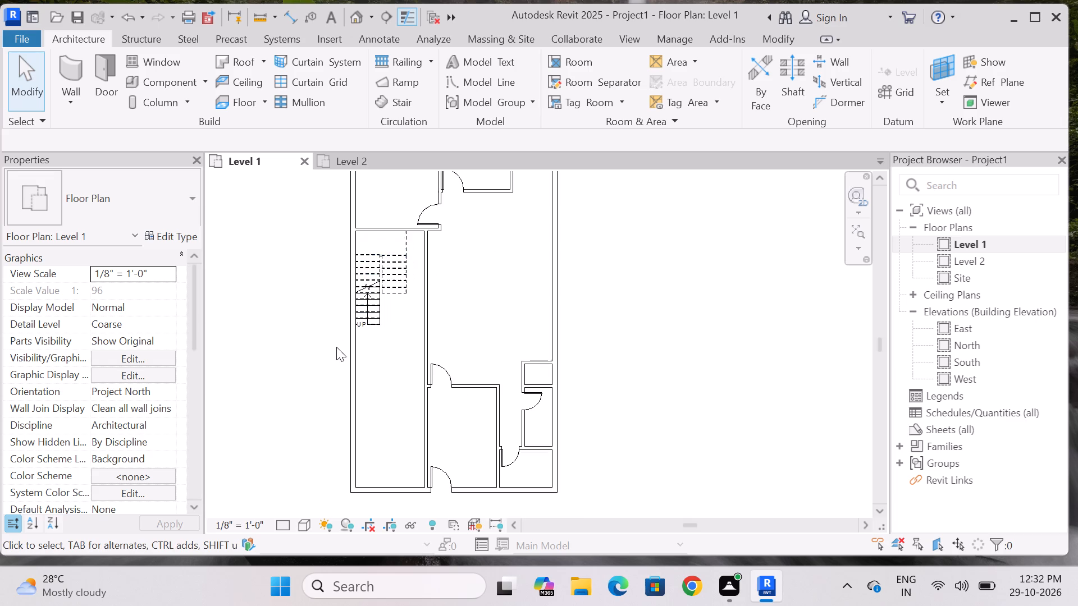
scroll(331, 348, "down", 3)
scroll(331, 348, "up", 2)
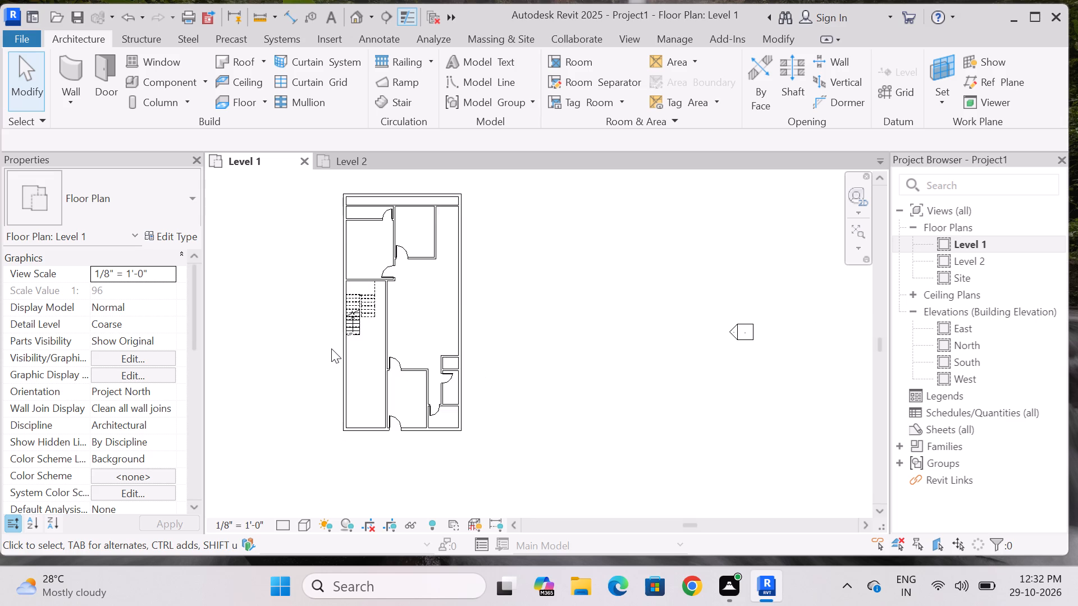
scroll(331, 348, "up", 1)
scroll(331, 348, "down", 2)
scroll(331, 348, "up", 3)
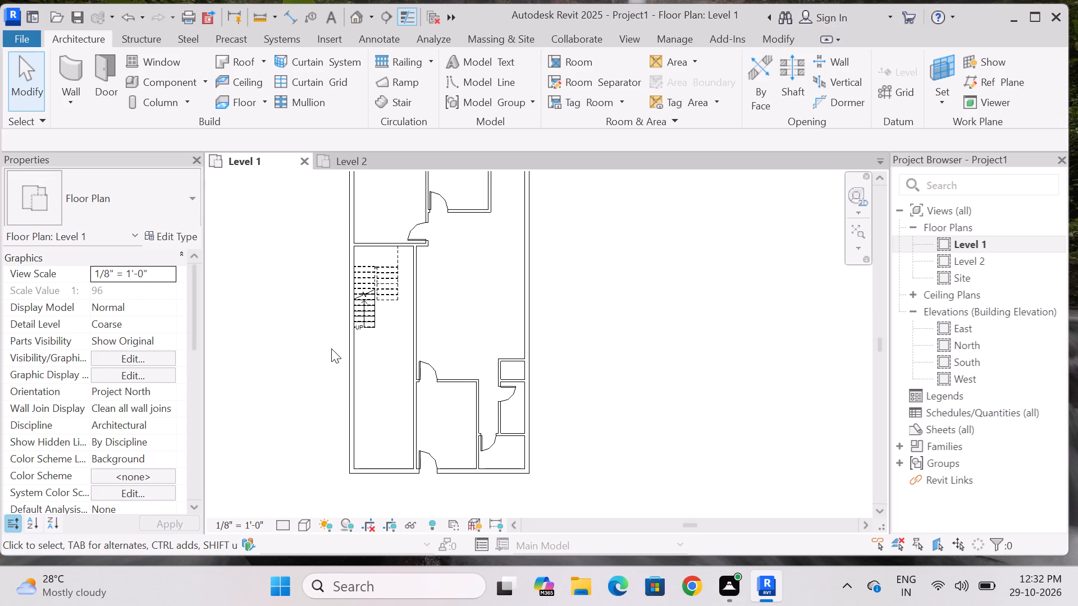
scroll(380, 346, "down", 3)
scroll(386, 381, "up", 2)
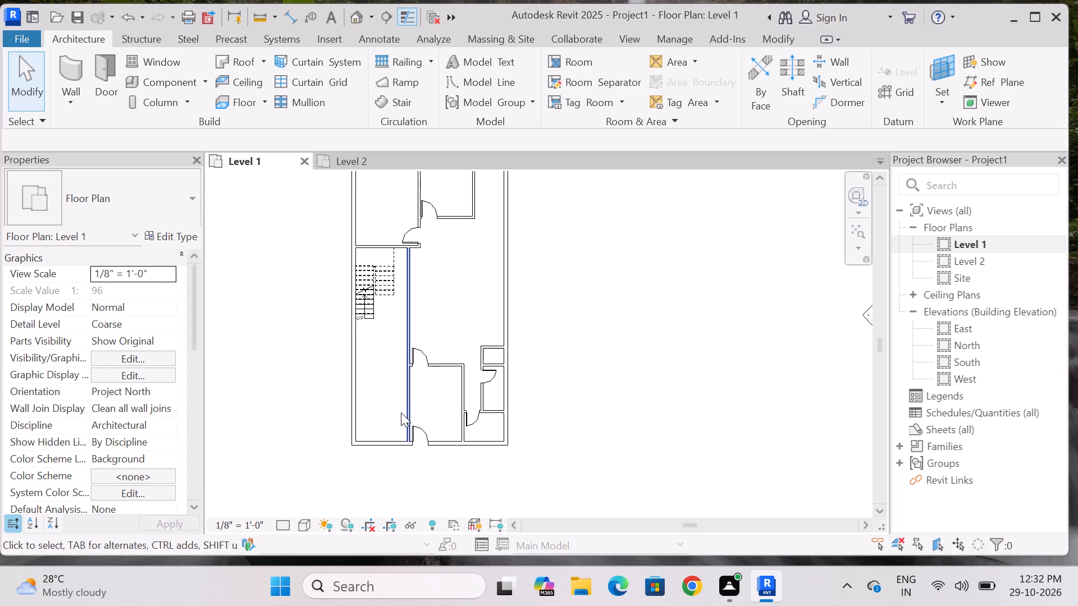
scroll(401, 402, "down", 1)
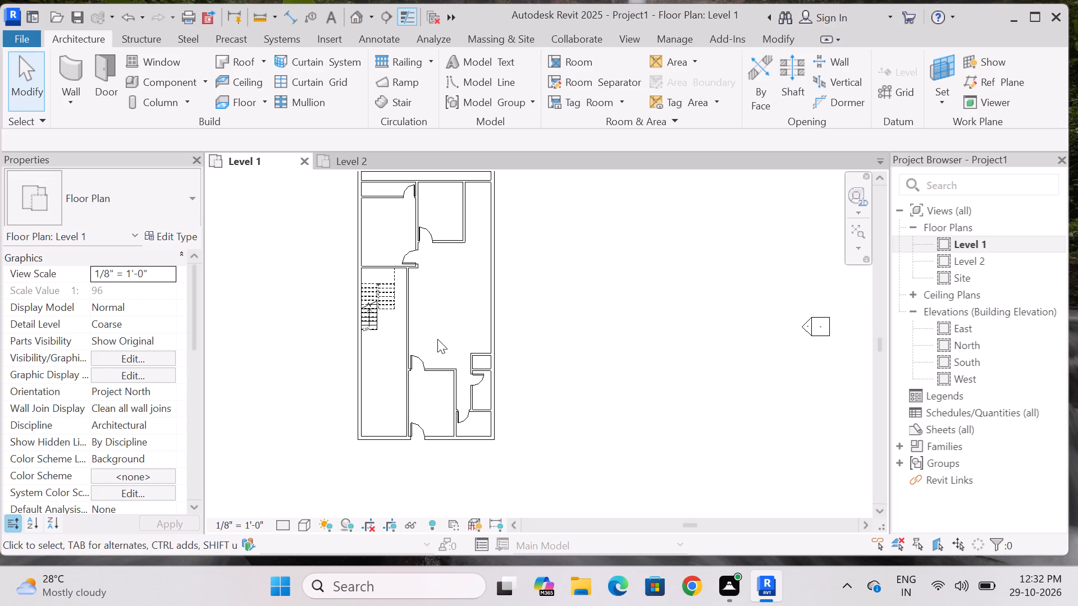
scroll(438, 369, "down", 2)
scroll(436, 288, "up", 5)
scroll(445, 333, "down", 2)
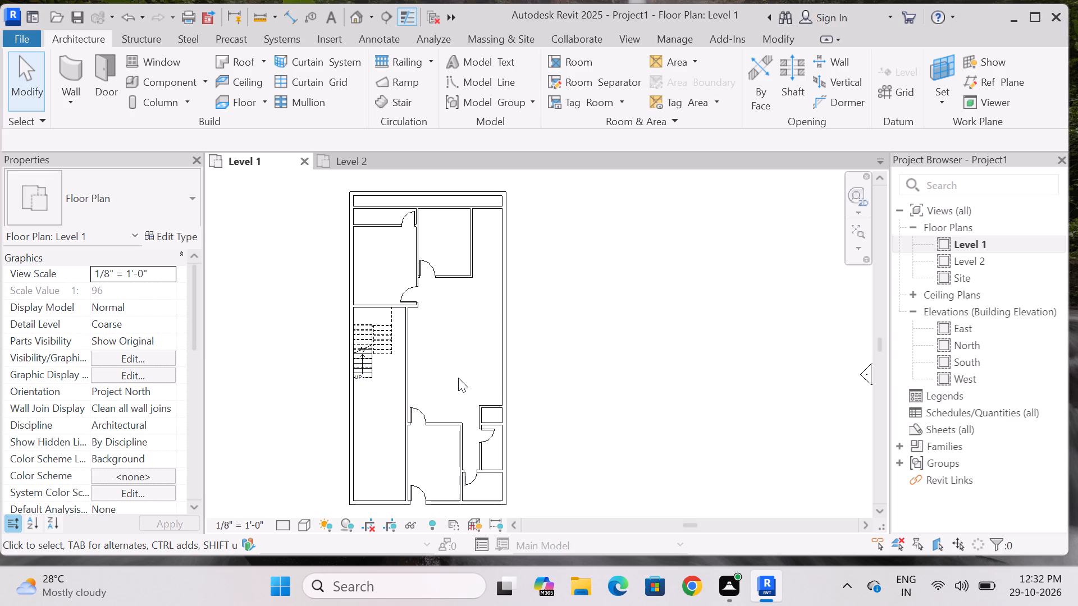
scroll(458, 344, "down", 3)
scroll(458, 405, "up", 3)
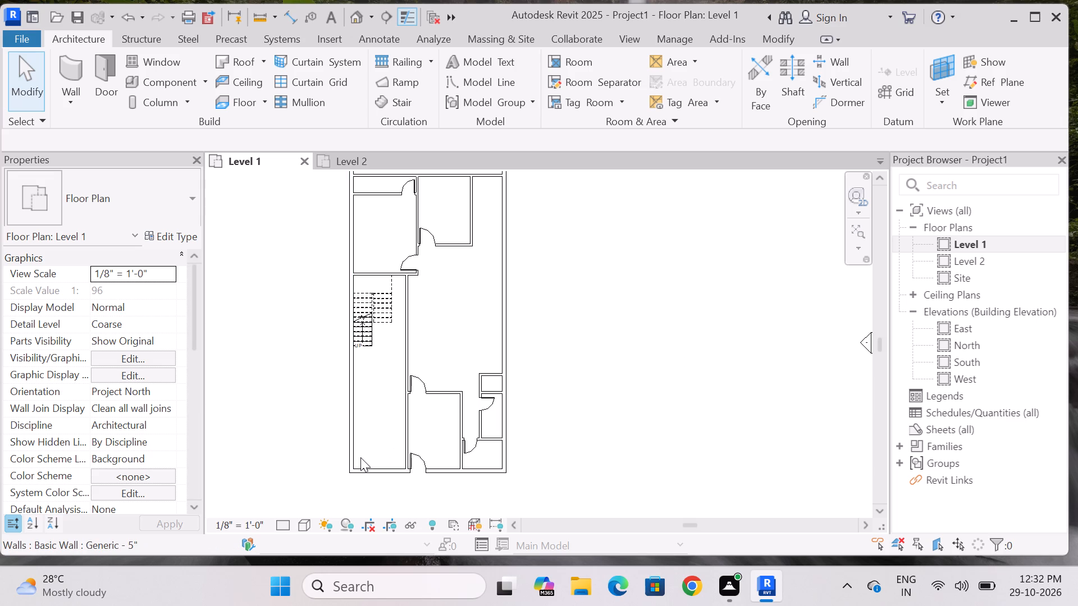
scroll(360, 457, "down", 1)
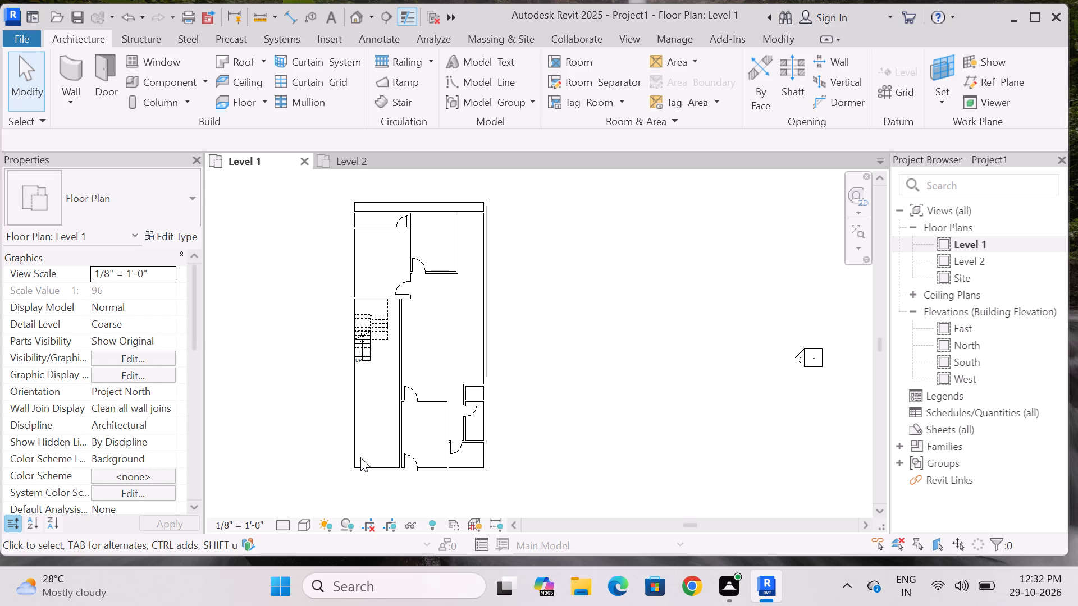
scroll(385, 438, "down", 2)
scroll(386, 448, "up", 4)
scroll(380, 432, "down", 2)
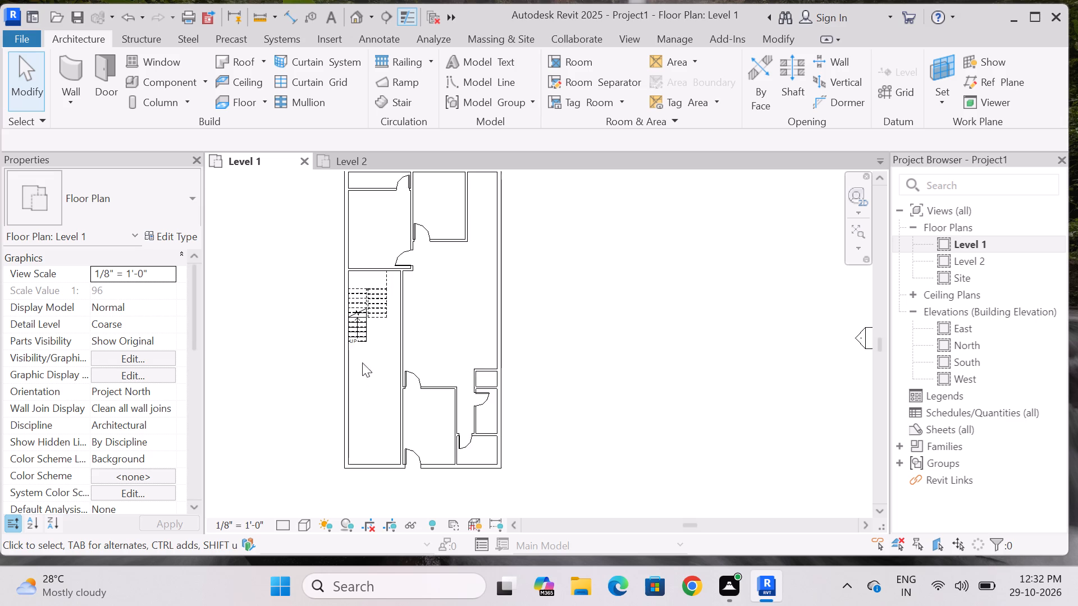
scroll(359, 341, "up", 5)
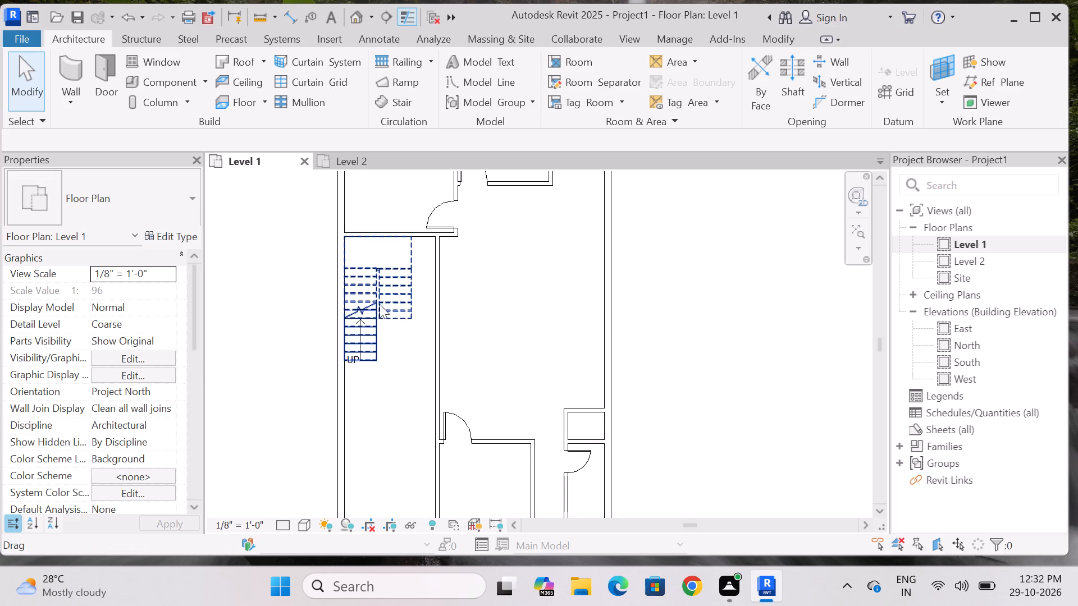
Inspect the properties of the stair inside the building and of the separate stair southeast of the building.
left_click(379, 314)
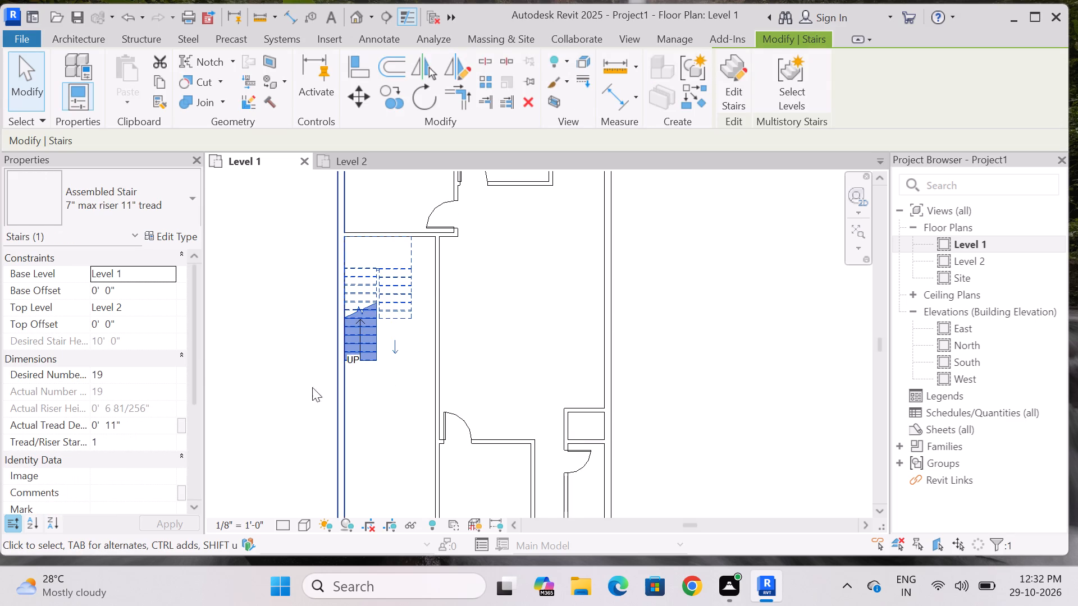
left_click(253, 299)
scroll(285, 297, "down", 3)
scroll(436, 266, "down", 3)
scroll(436, 325, "up", 2)
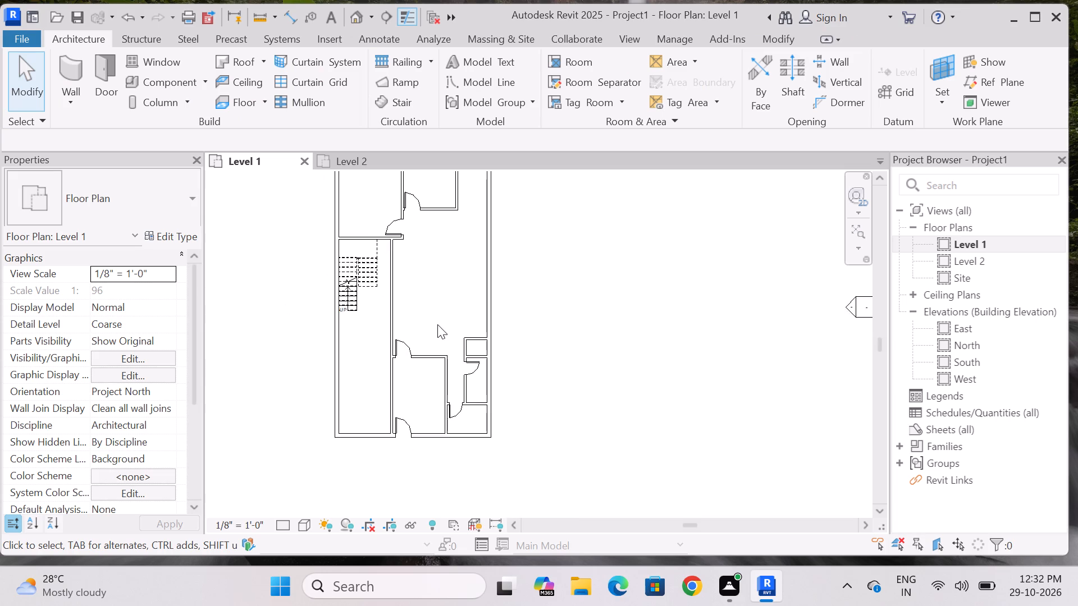
scroll(437, 324, "down", 3)
scroll(436, 350, "up", 2)
scroll(436, 350, "down", 5)
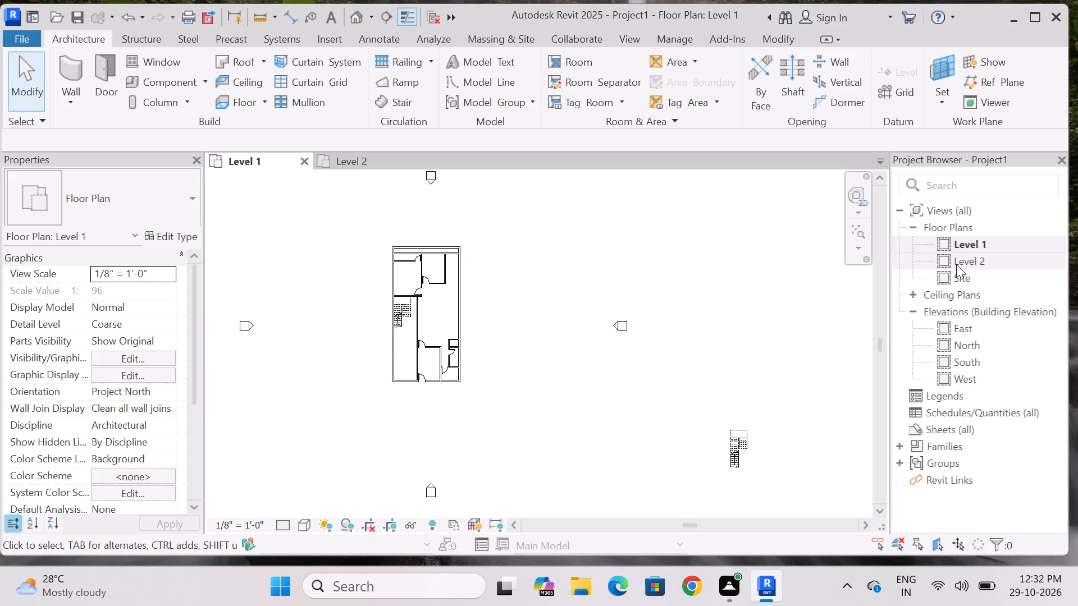
scroll(607, 293, "down", 4)
scroll(717, 368, "up", 4)
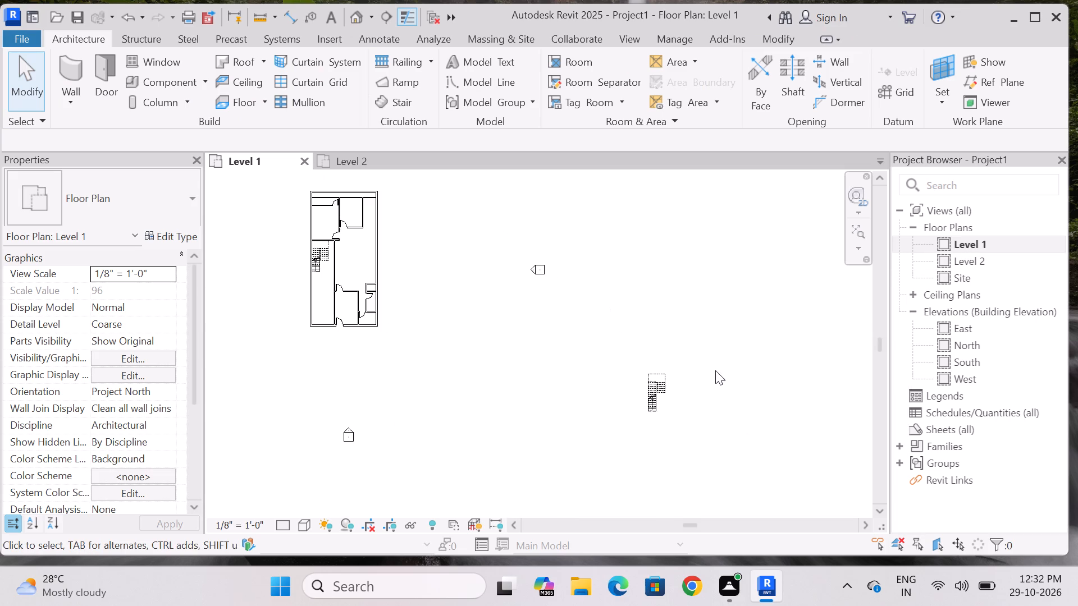
scroll(657, 389, "up", 7)
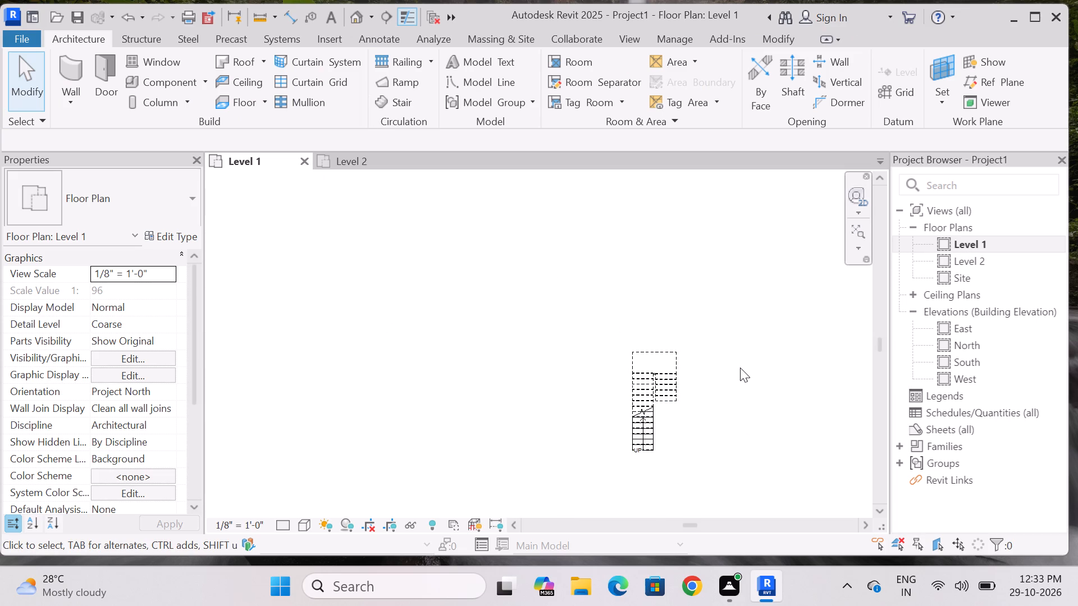
left_click(647, 387)
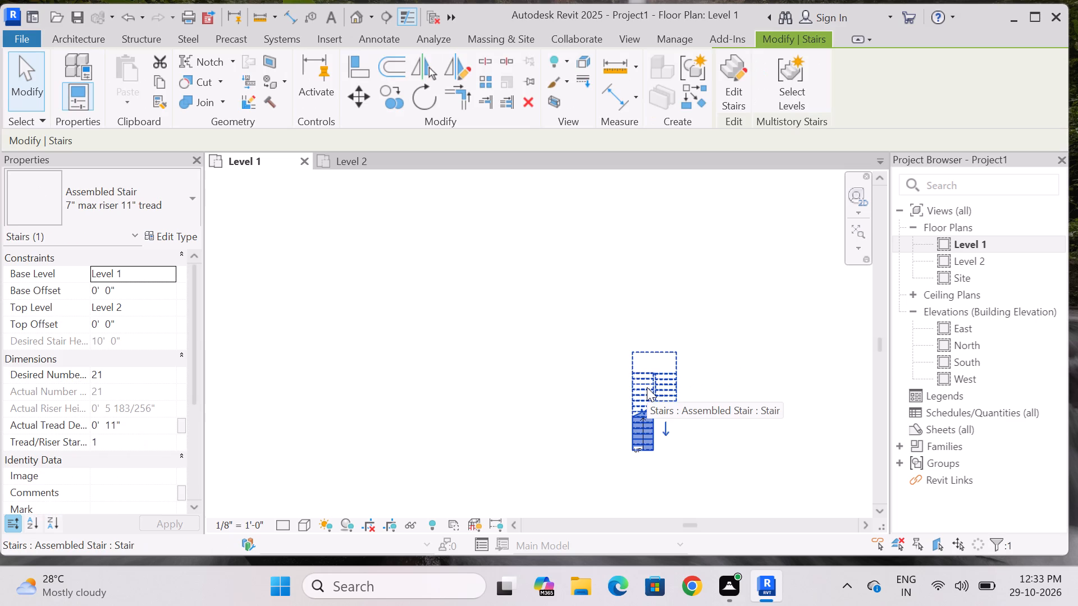
scroll(674, 362, "down", 4)
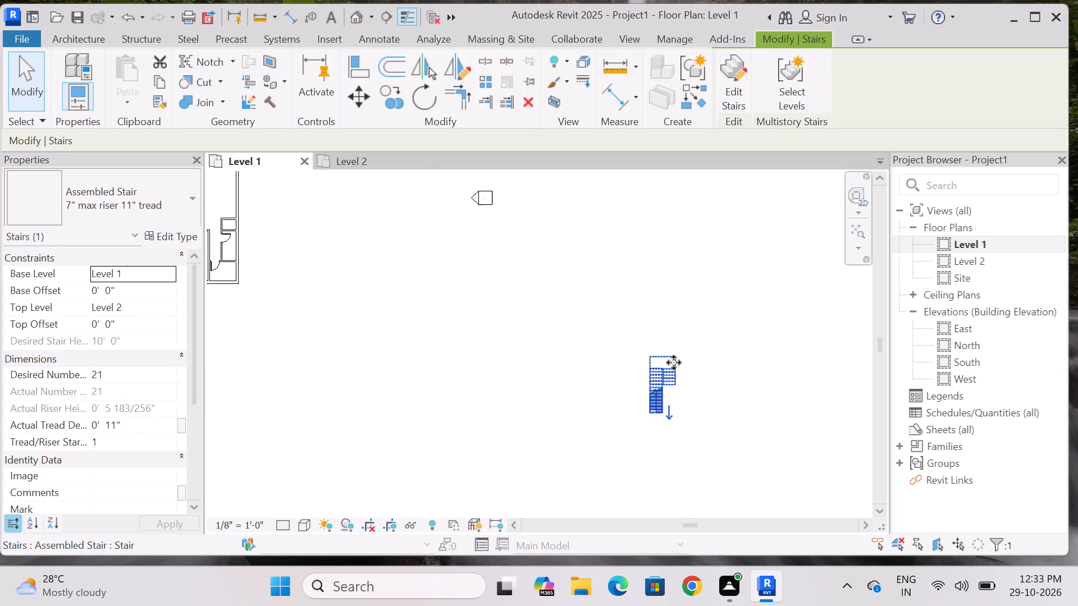
scroll(674, 362, "down", 5)
scroll(497, 393, "up", 3)
left_click(497, 393)
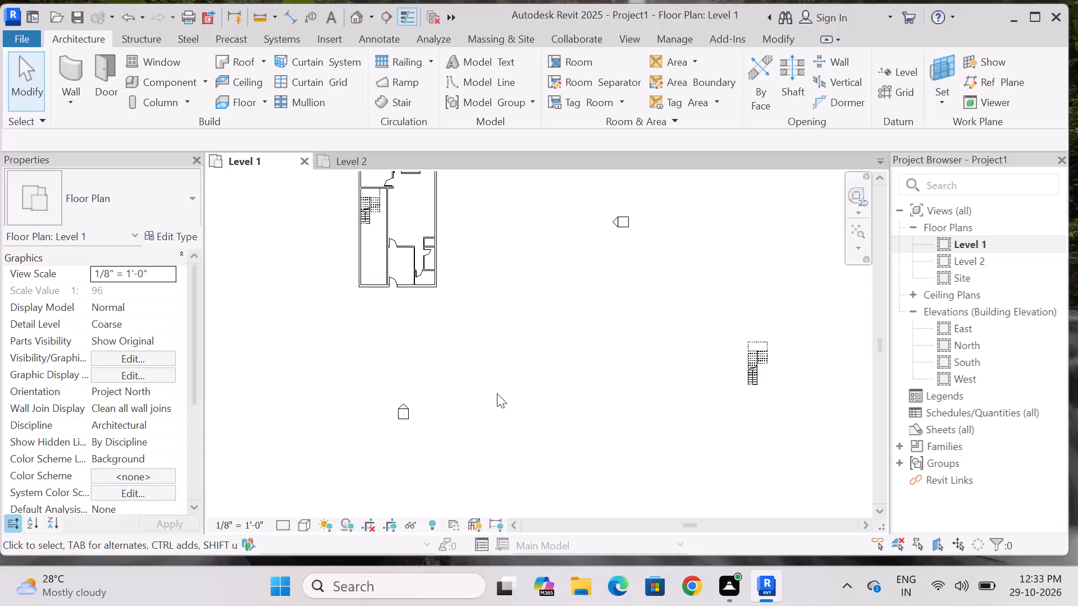
Open the Level 2 floor plan and bring the stair area into view.
scroll(350, 196, "up", 11)
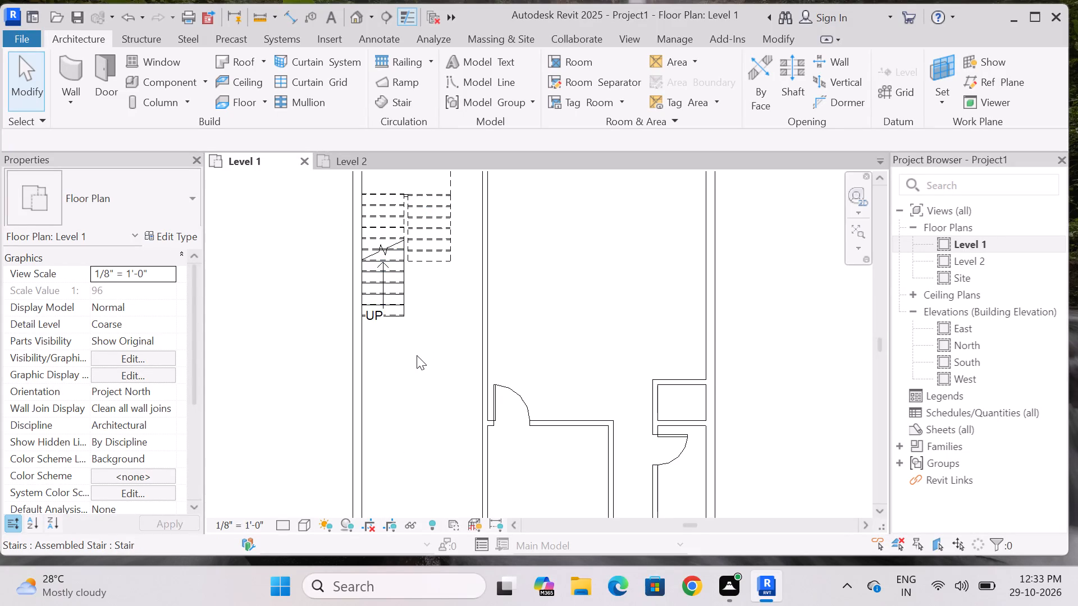
scroll(417, 355, "down", 2)
scroll(420, 380, "up", 2)
scroll(420, 380, "down", 7)
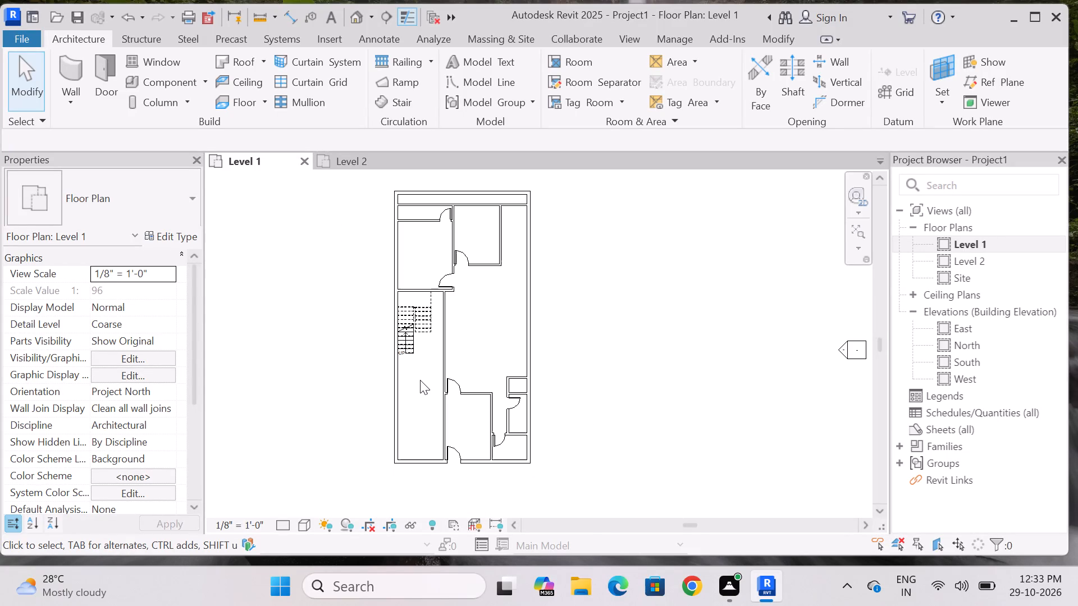
double_click(988, 262)
scroll(383, 313, "up", 6)
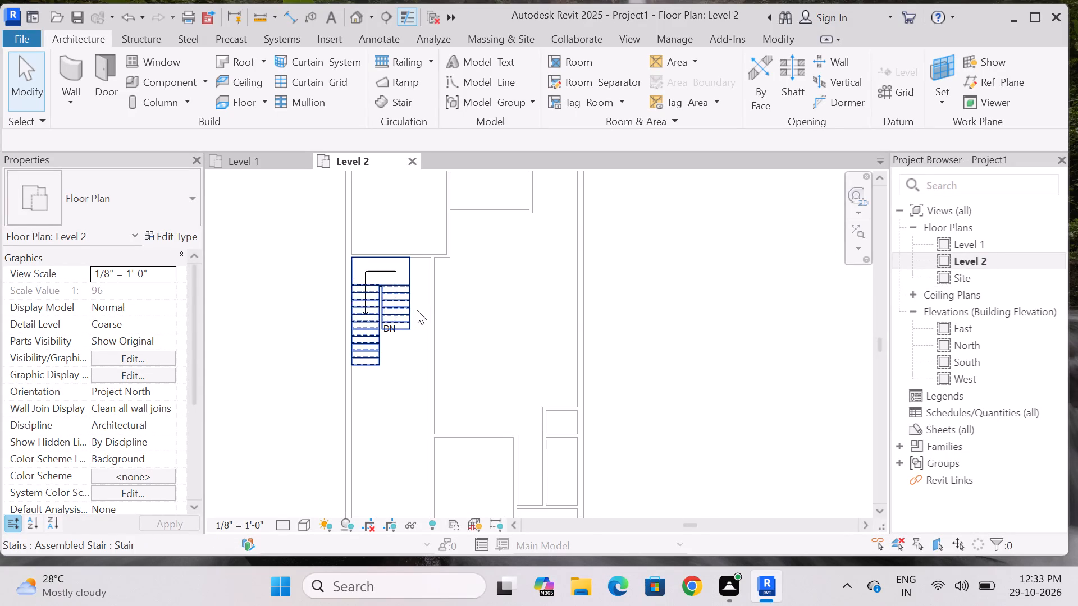
scroll(417, 310, "down", 4)
scroll(408, 316, "up", 3)
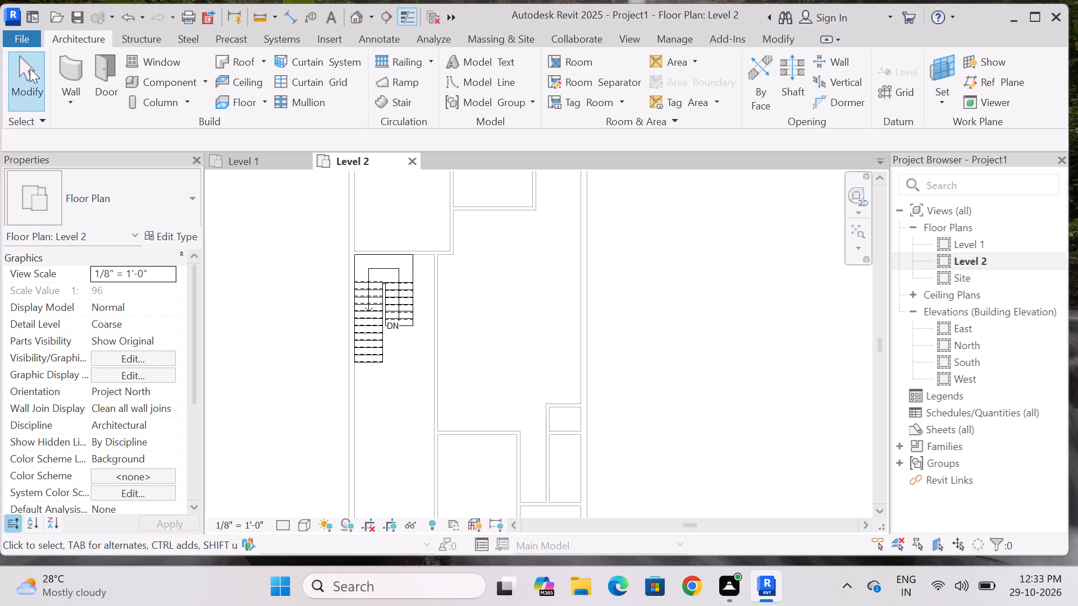
Draw a Generic - 5" wall about 10' long on Level 2 along the north side of the stair, starting at the west outer wall.
left_click(73, 74)
scroll(377, 232, "up", 7)
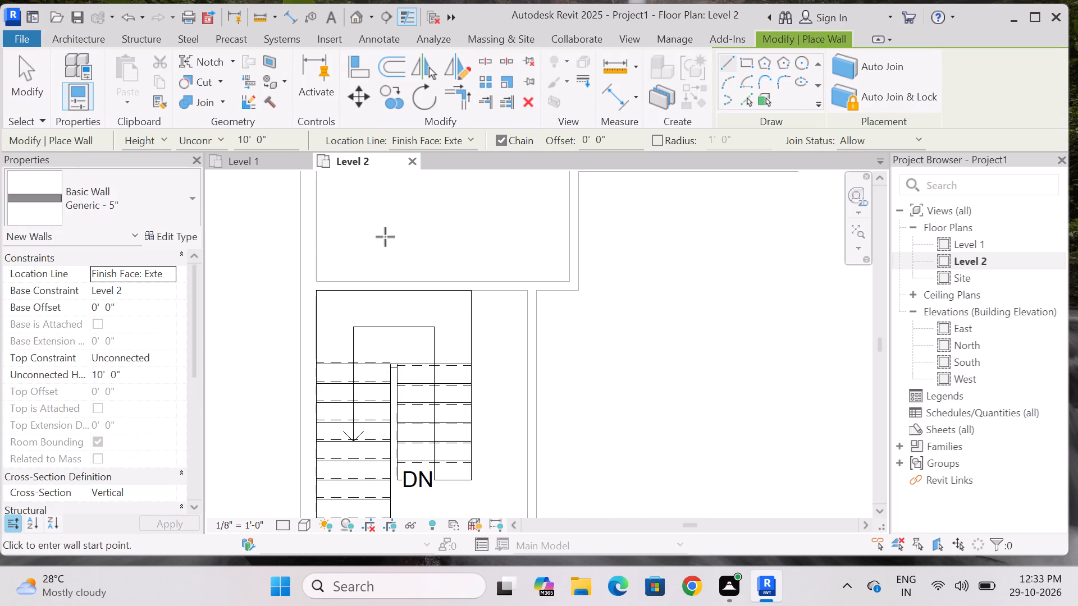
scroll(399, 230, "down", 9)
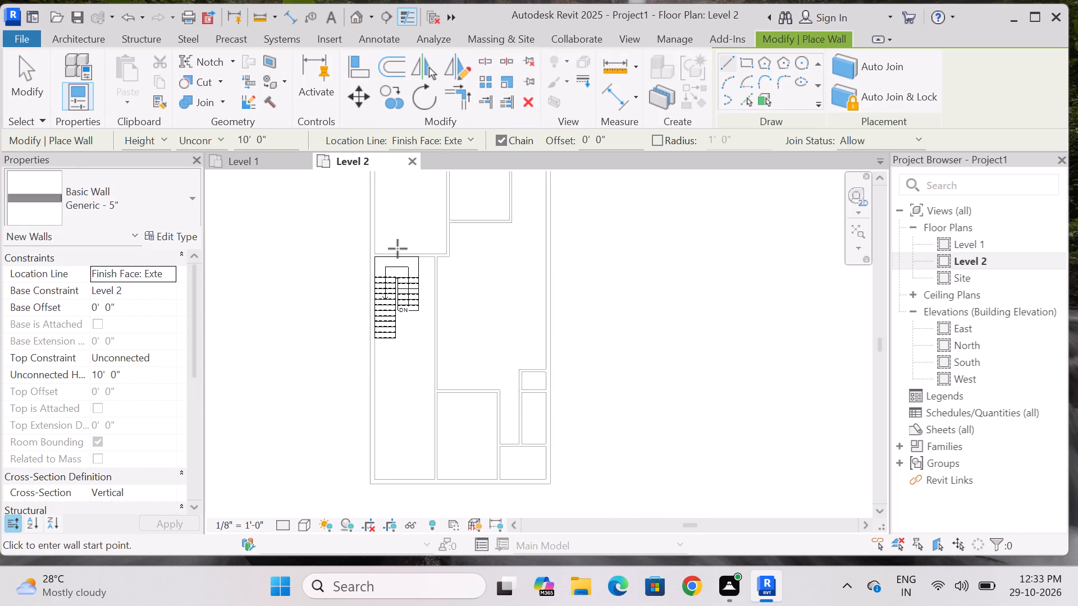
scroll(398, 249, "down", 6)
scroll(396, 249, "up", 7)
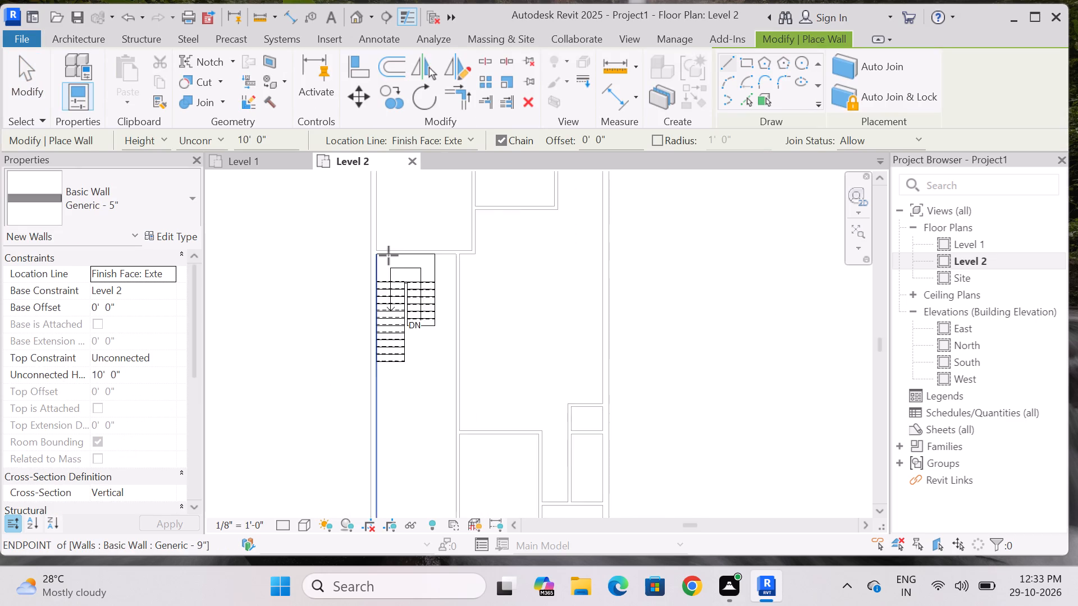
scroll(389, 255, "up", 8)
left_click(357, 244)
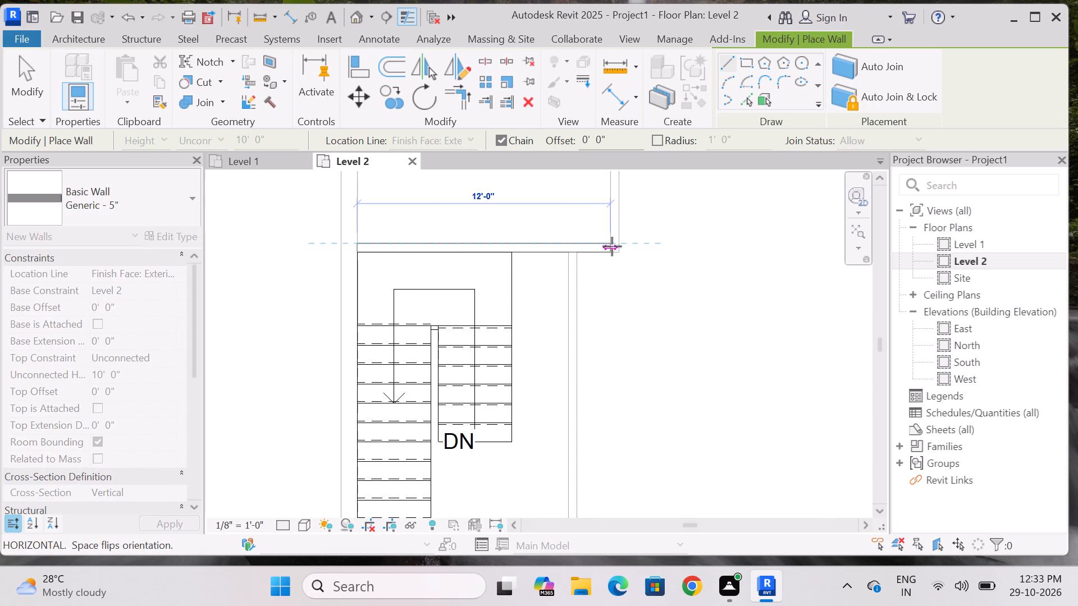
scroll(602, 246, "down", 2)
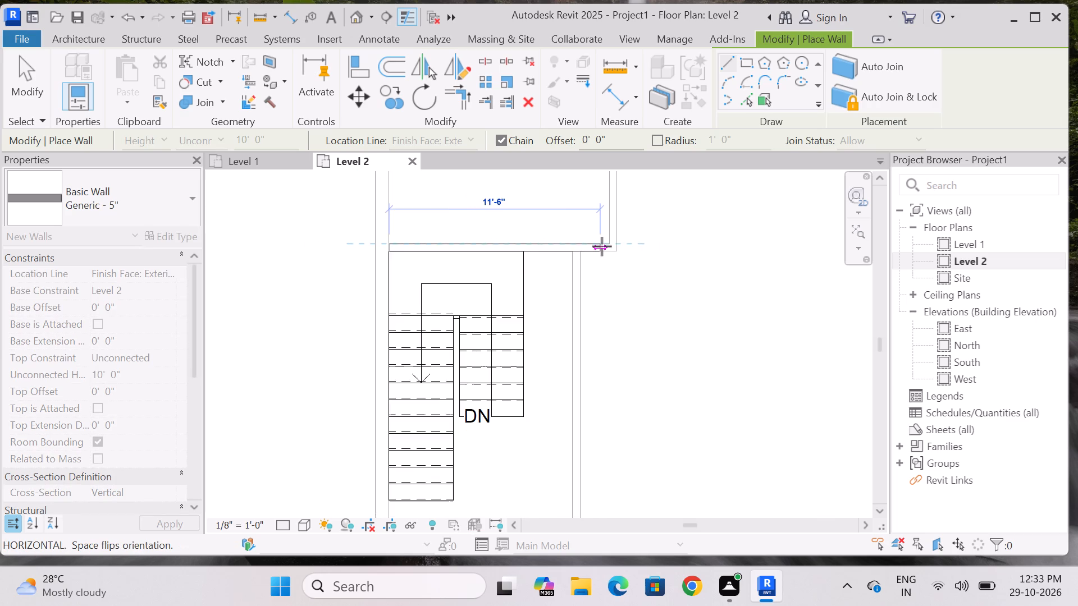
middle_click_drag(599, 245, 563, 235)
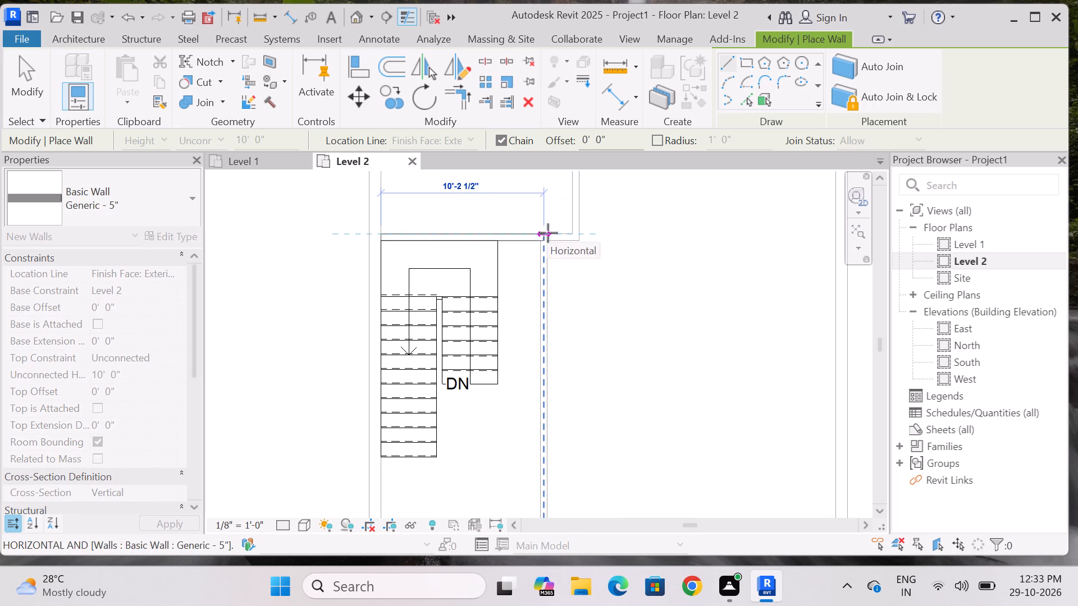
scroll(549, 233, "up", 4)
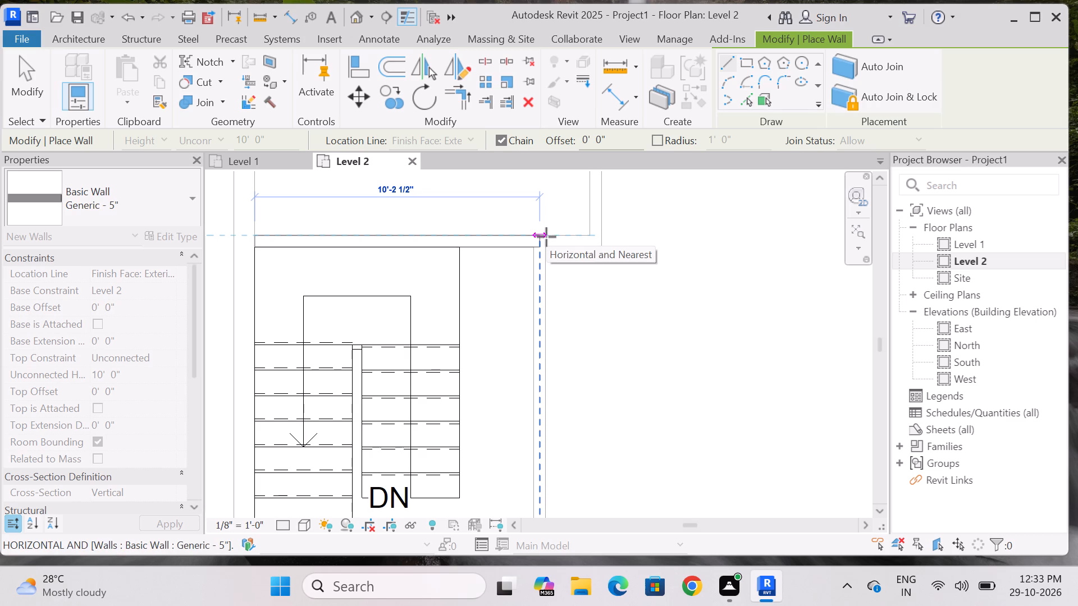
scroll(532, 247, "up", 2)
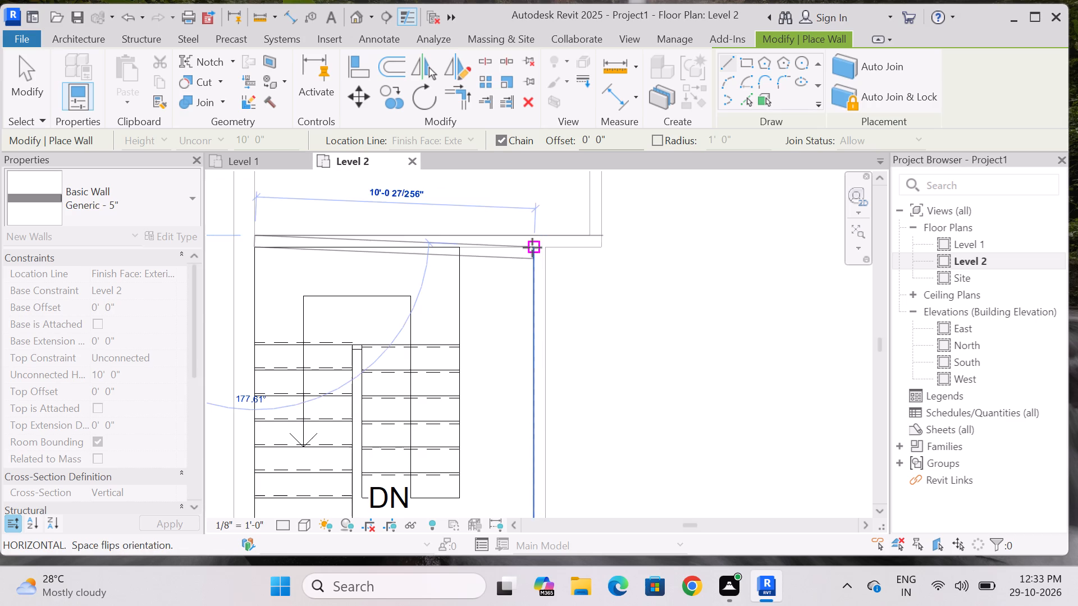
scroll(532, 247, "up", 6)
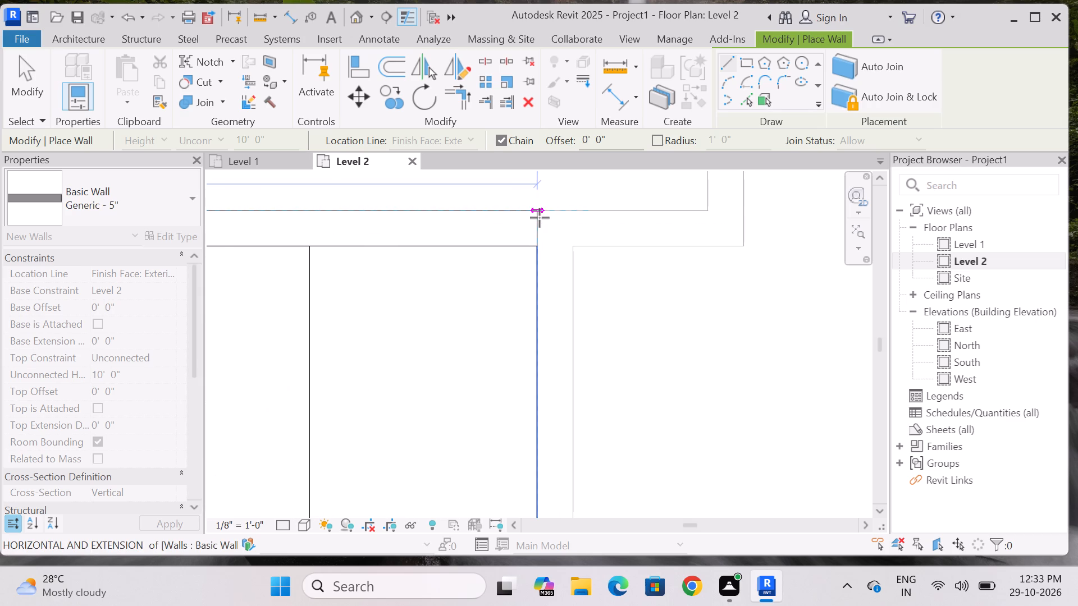
left_click(540, 218)
Complete the stair enclosure with 5" walls down its east side and back west along its south side to the outer wall.
key("space")
scroll(539, 324, "down", 9)
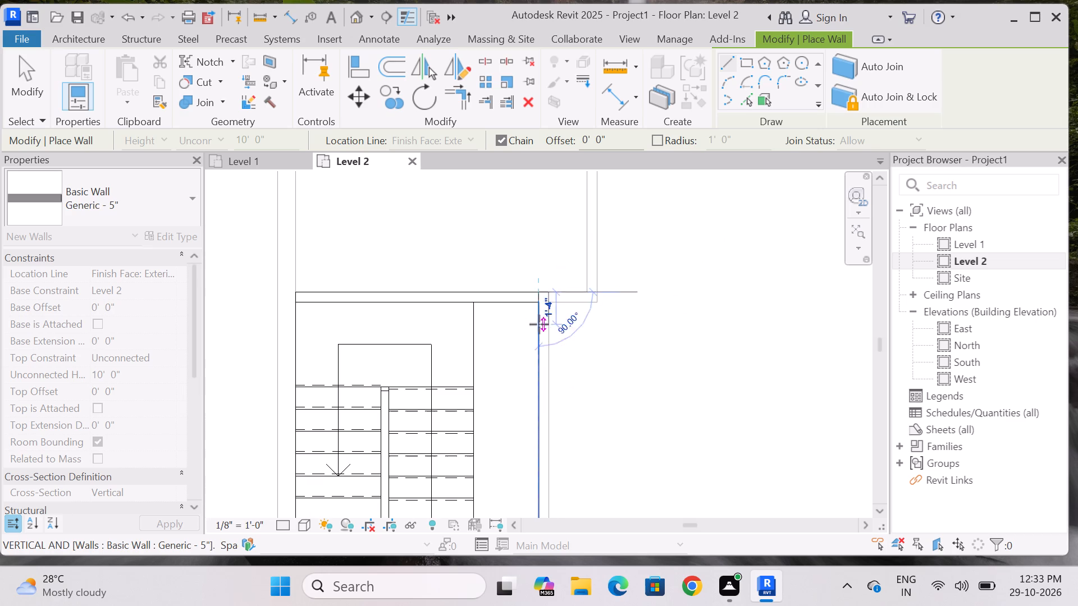
middle_click_drag(541, 328, 523, 205)
scroll(523, 205, "down", 3)
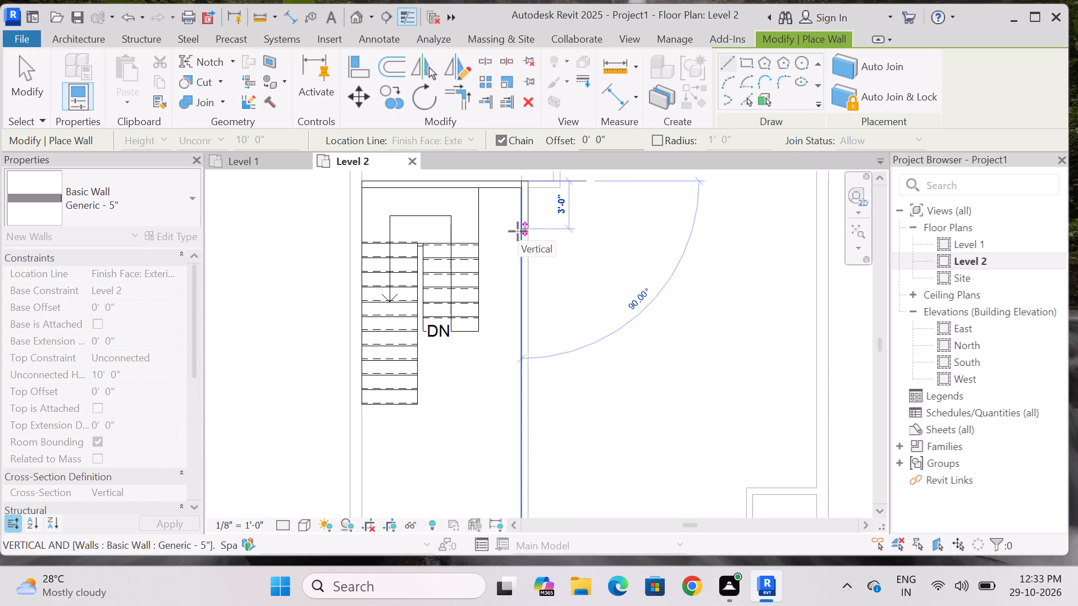
scroll(518, 231, "down", 2)
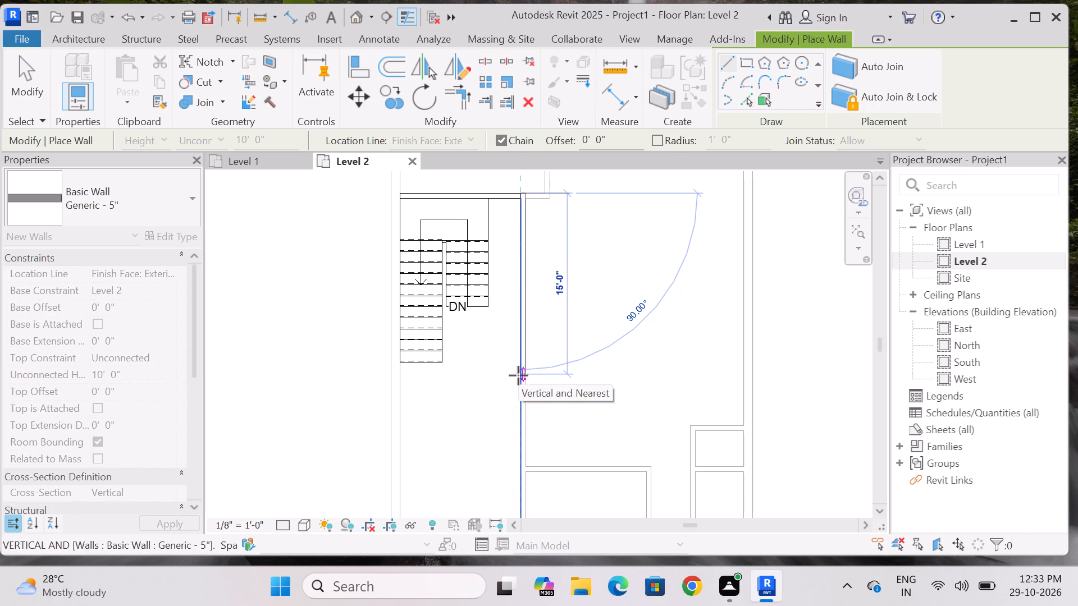
middle_click_drag(518, 374, 508, 327)
middle_click(508, 327)
middle_click(507, 314)
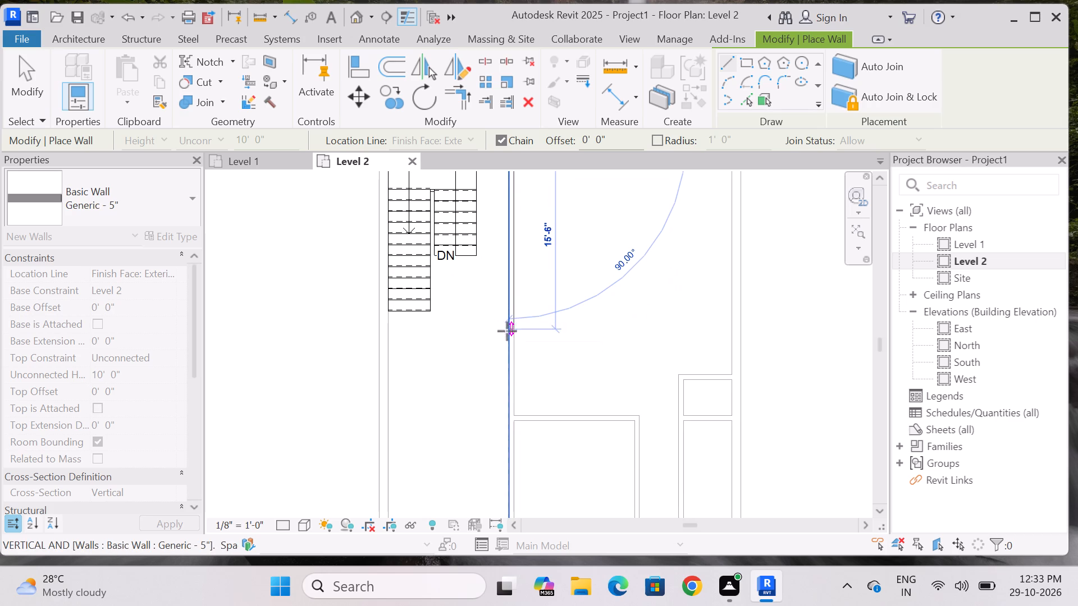
left_click(507, 348)
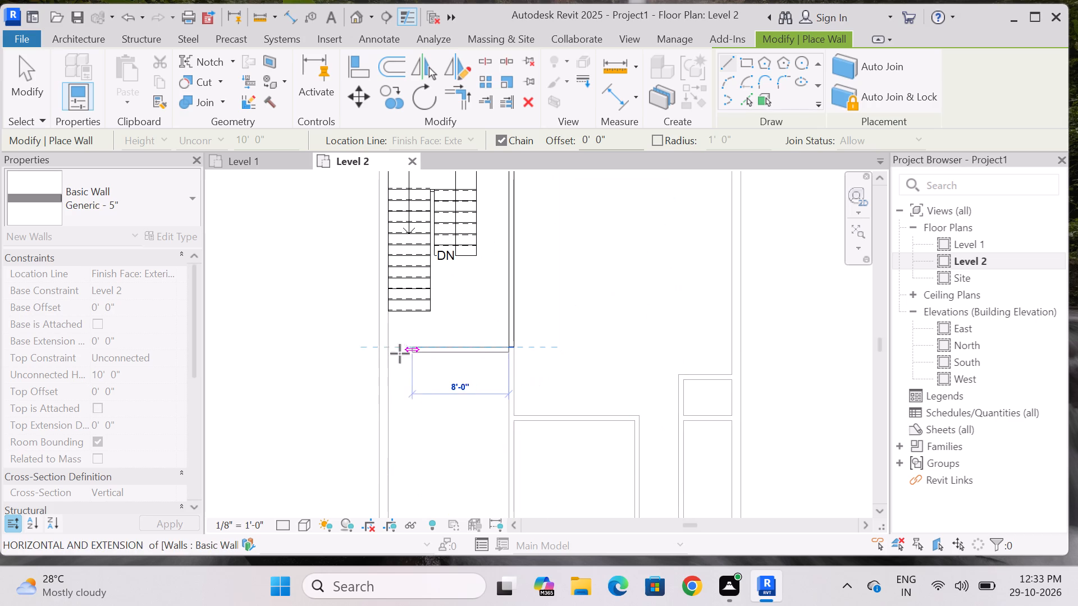
left_click(393, 352)
key("Escape")
scroll(444, 344, "down", 4)
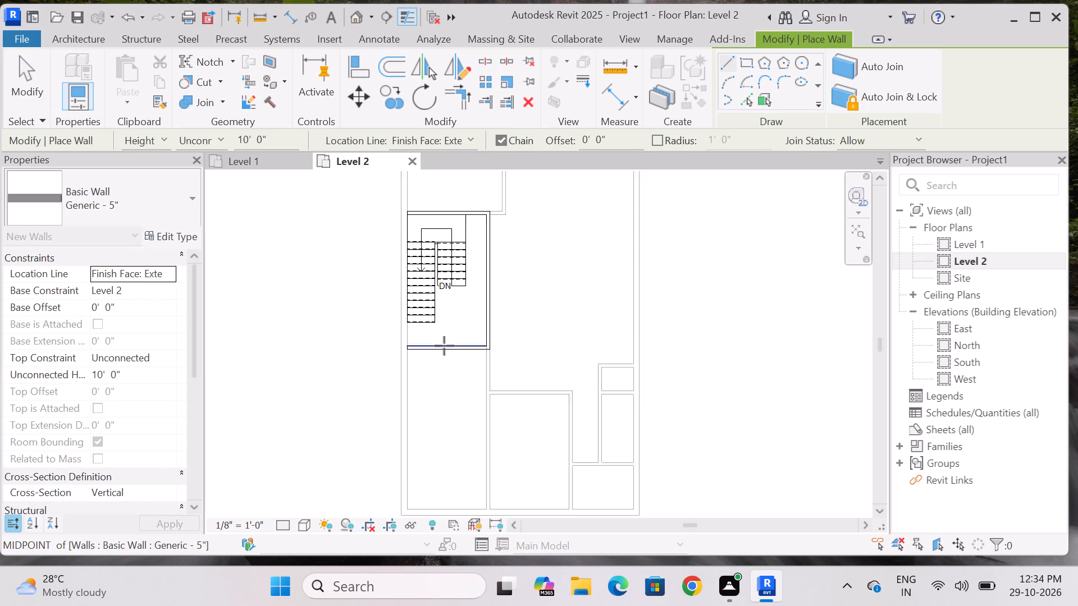
key("Escape")
scroll(439, 355, "down", 5)
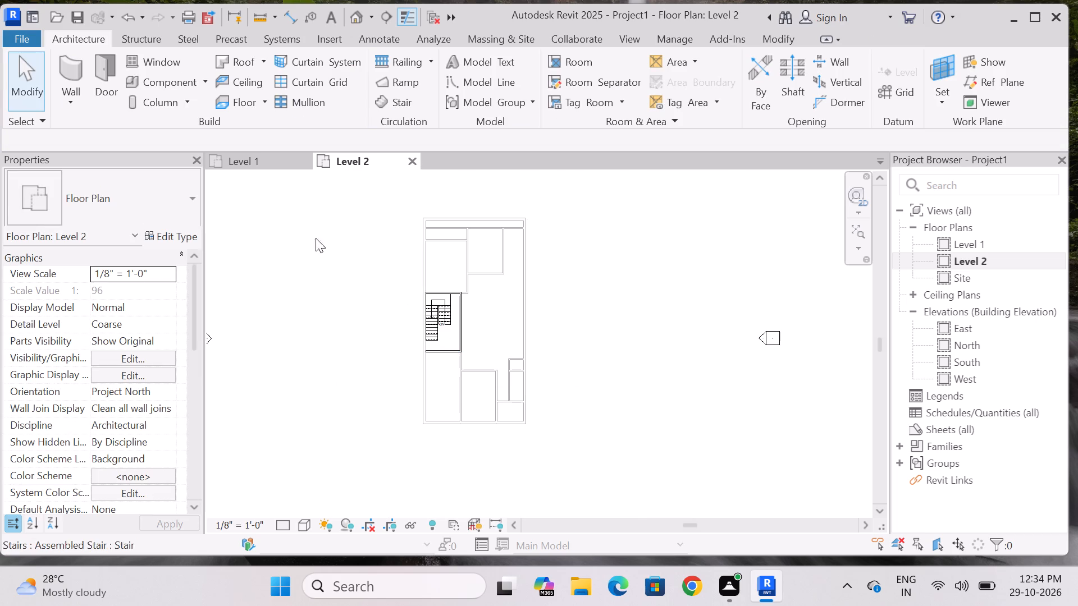
Draw Generic - 9" outer walls on Level 2 along the 30' north side and 60' east side, following the Level 1 outline.
left_click(67, 65)
left_click(186, 207)
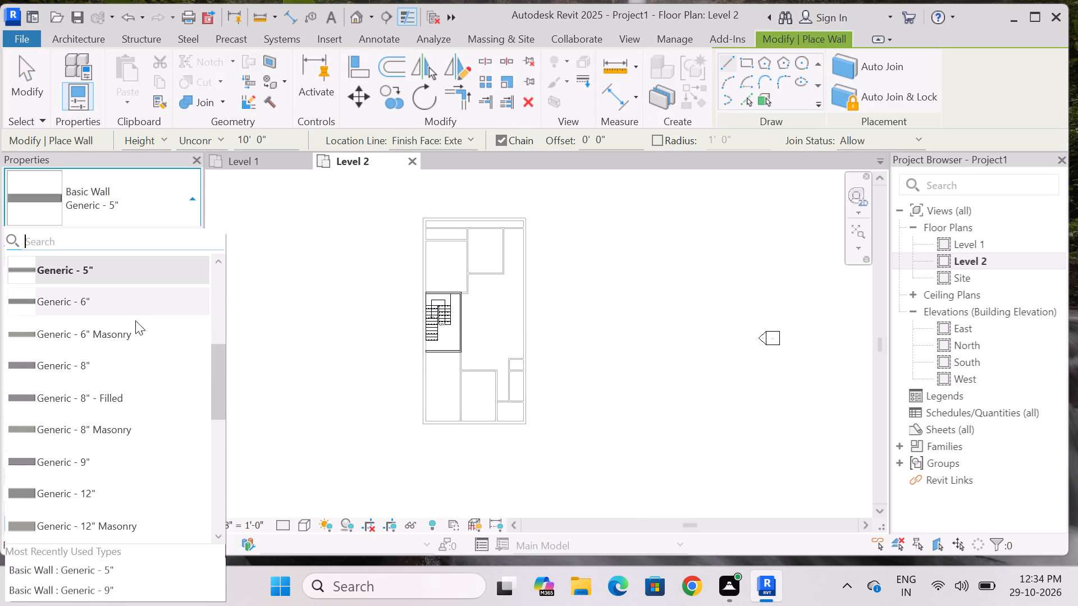
left_click(99, 461)
scroll(429, 179, "up", 3)
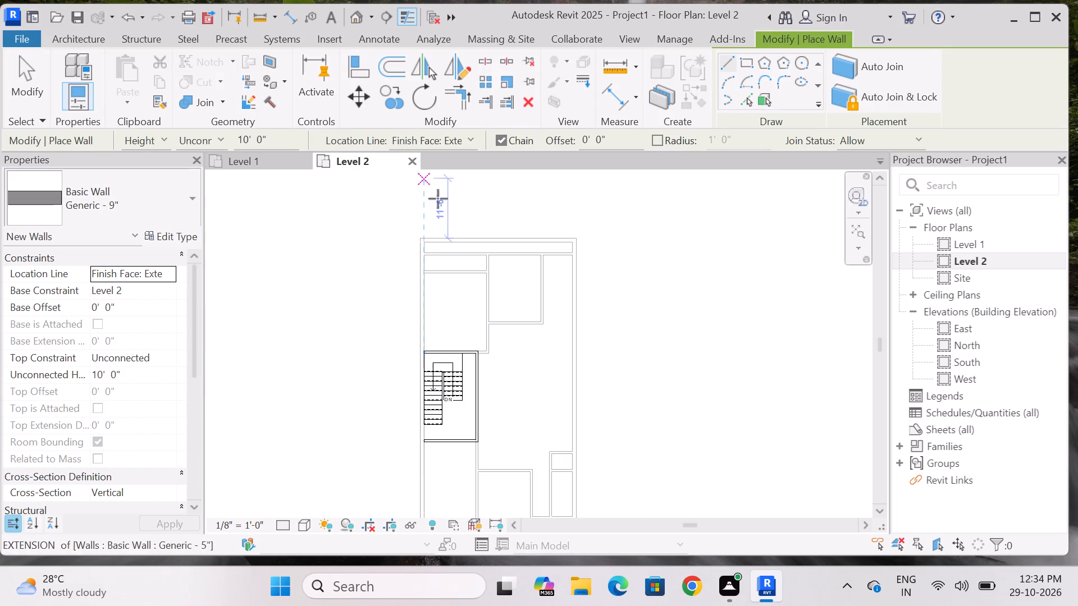
scroll(438, 199, "up", 7)
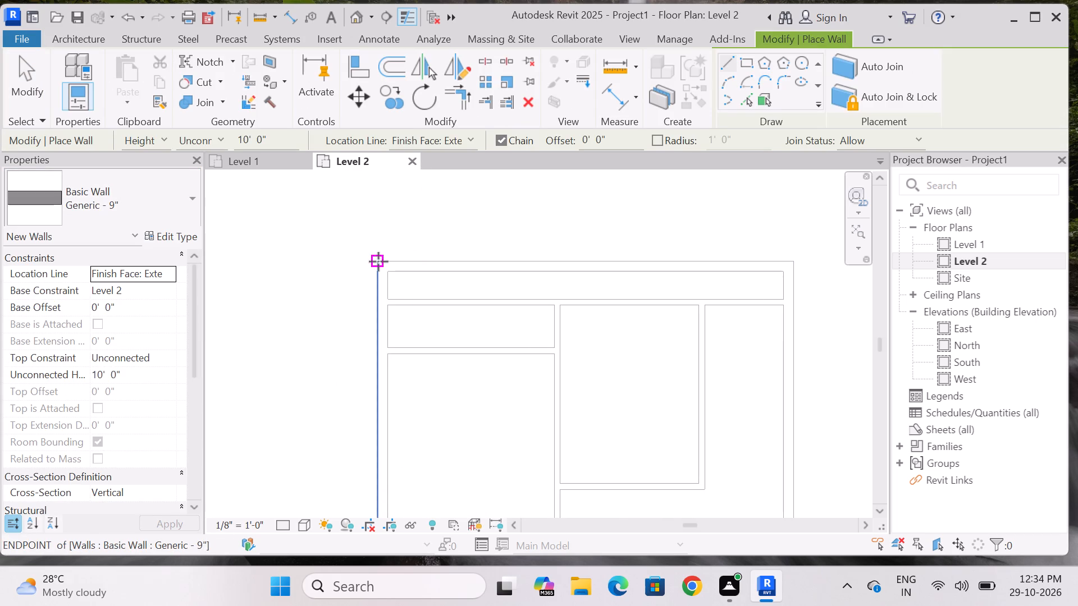
left_click(378, 261)
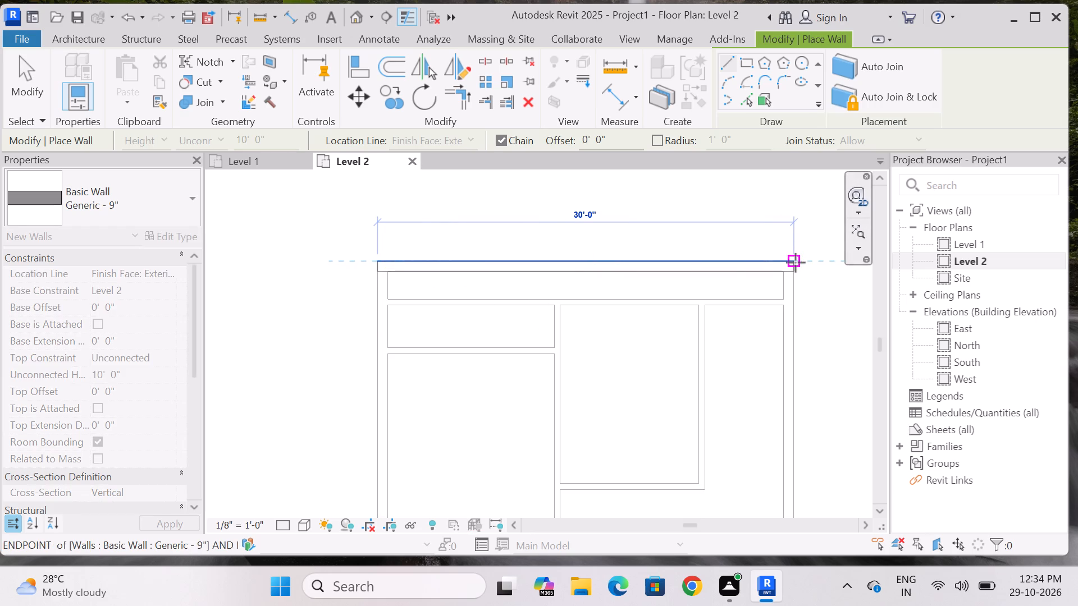
left_click(796, 263)
scroll(794, 262, "down", 12)
scroll(800, 417, "up", 4)
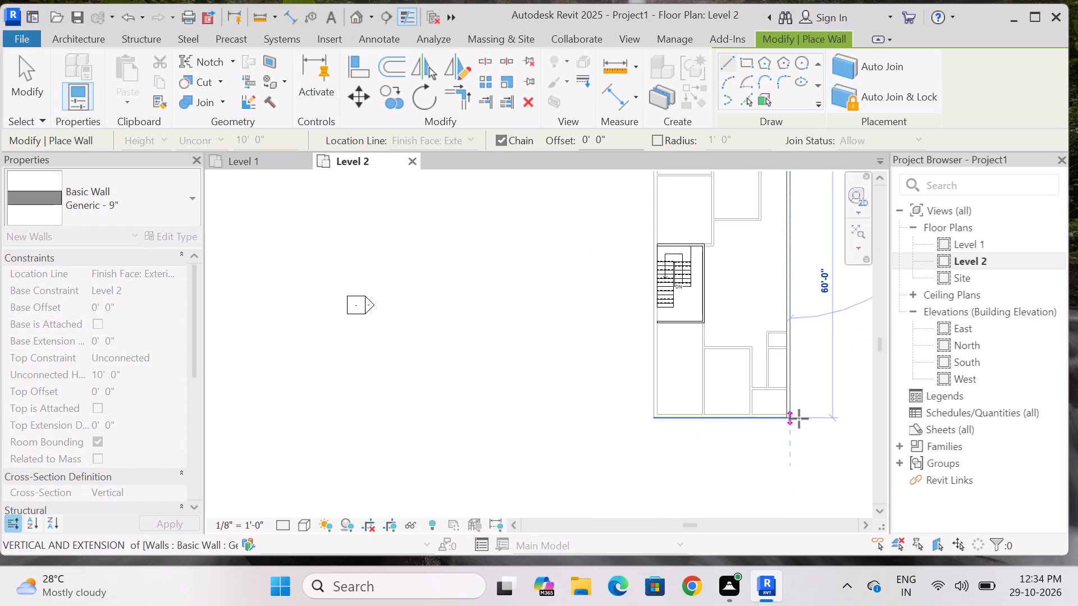
scroll(799, 419, "up", 7)
left_click(780, 396)
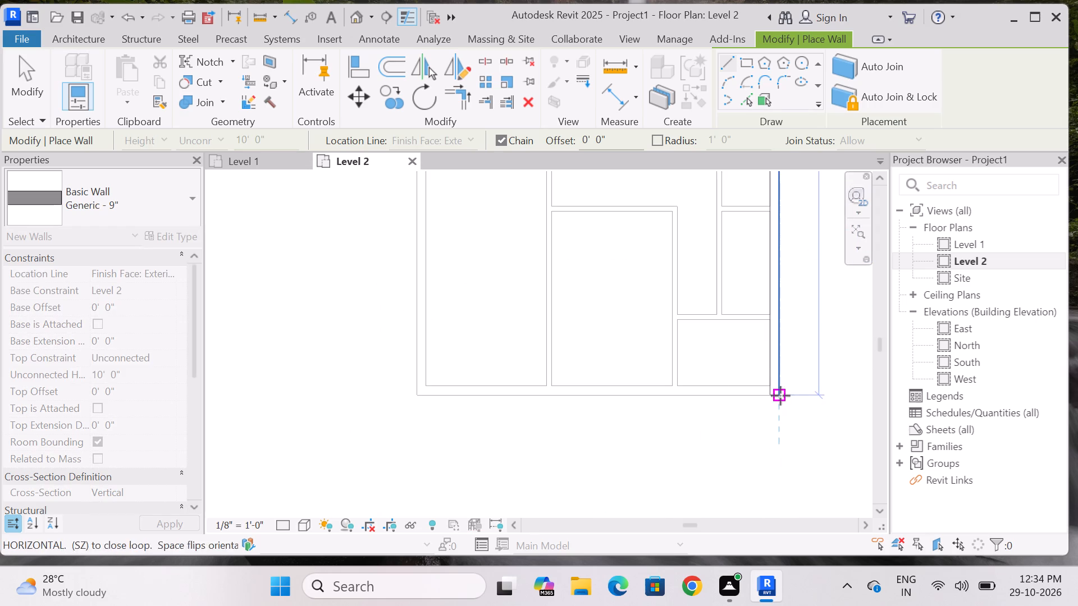
Close the Level 2 outer perimeter with the 30' south wall and the west wall in Generic - 9".
left_click(416, 396)
scroll(415, 394, "down", 11)
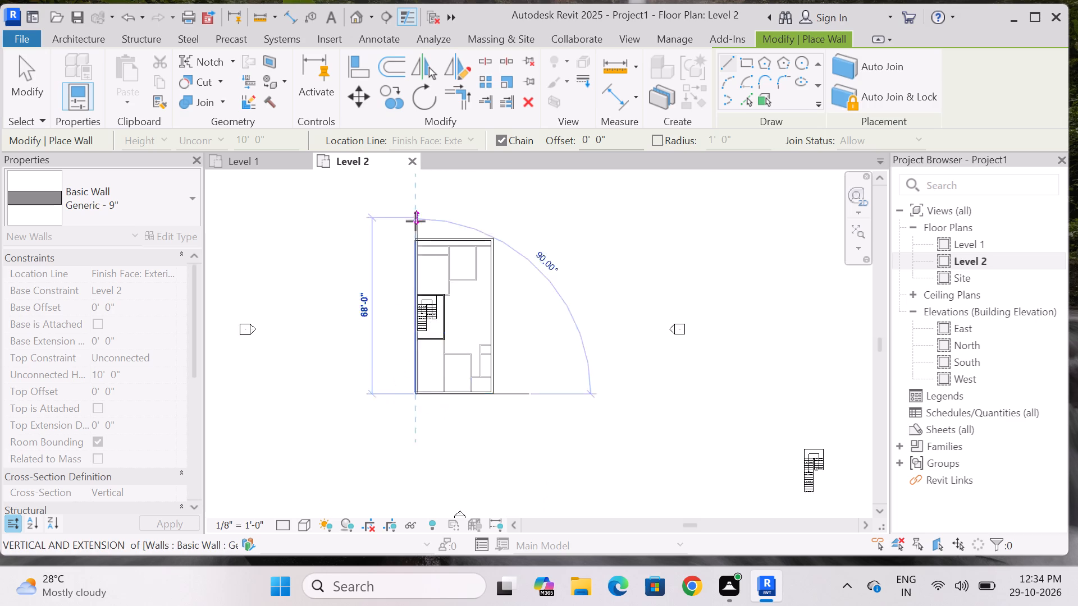
scroll(415, 221, "up", 15)
scroll(419, 347, "up", 5)
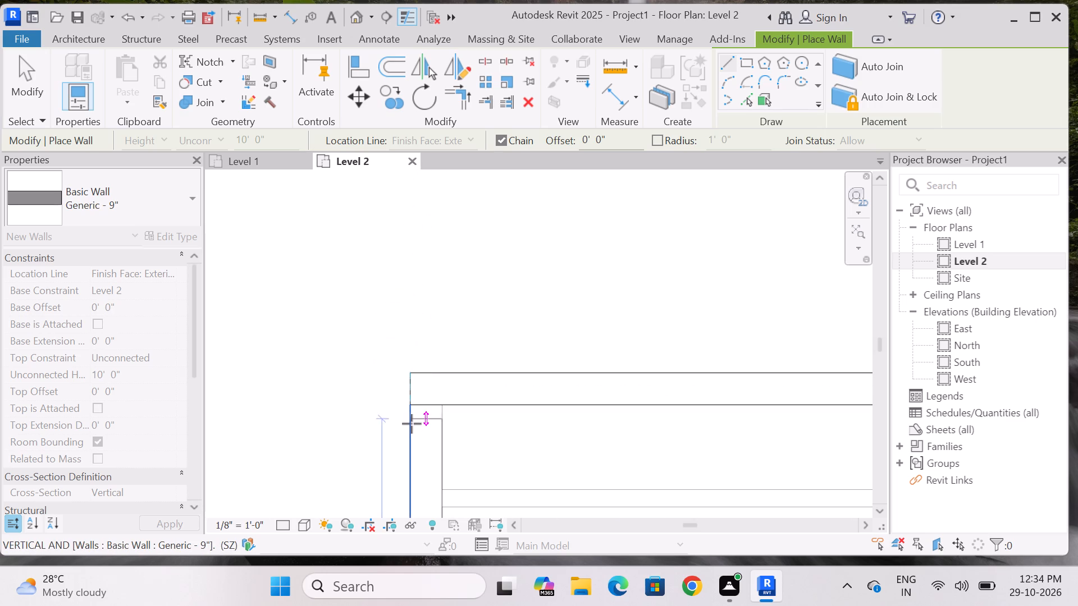
left_click(410, 402)
key("Escape")
scroll(403, 276, "down", 6)
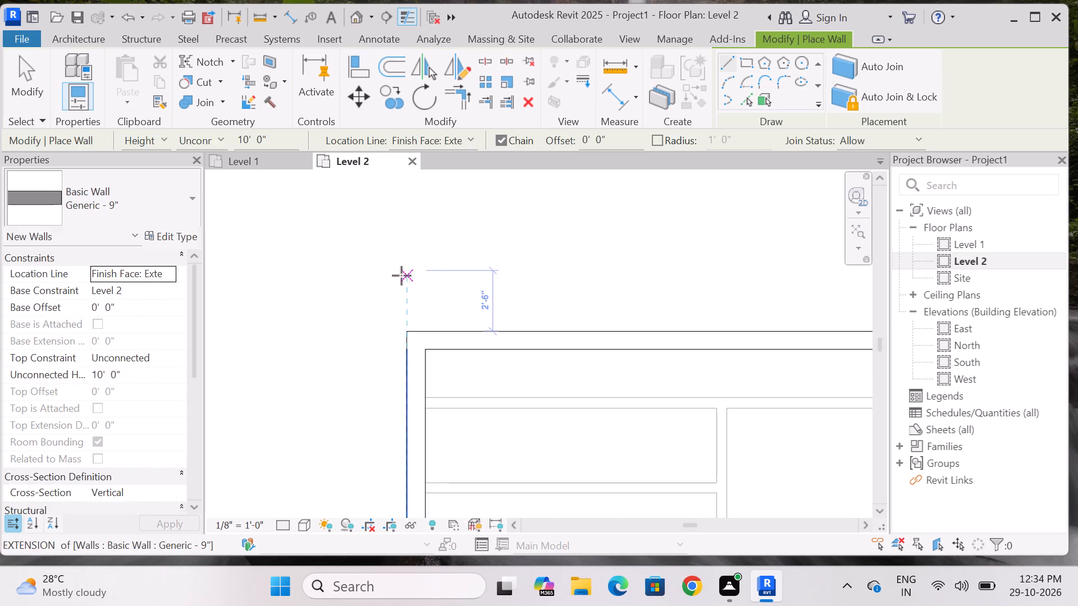
scroll(401, 276, "down", 2)
key("Escape")
Draw a Generic - 5" partition about 18'-1" long from the midpoint of the stair enclosure's east wall to the east outer wall.
scroll(413, 271, "down", 12)
scroll(442, 423, "up", 3)
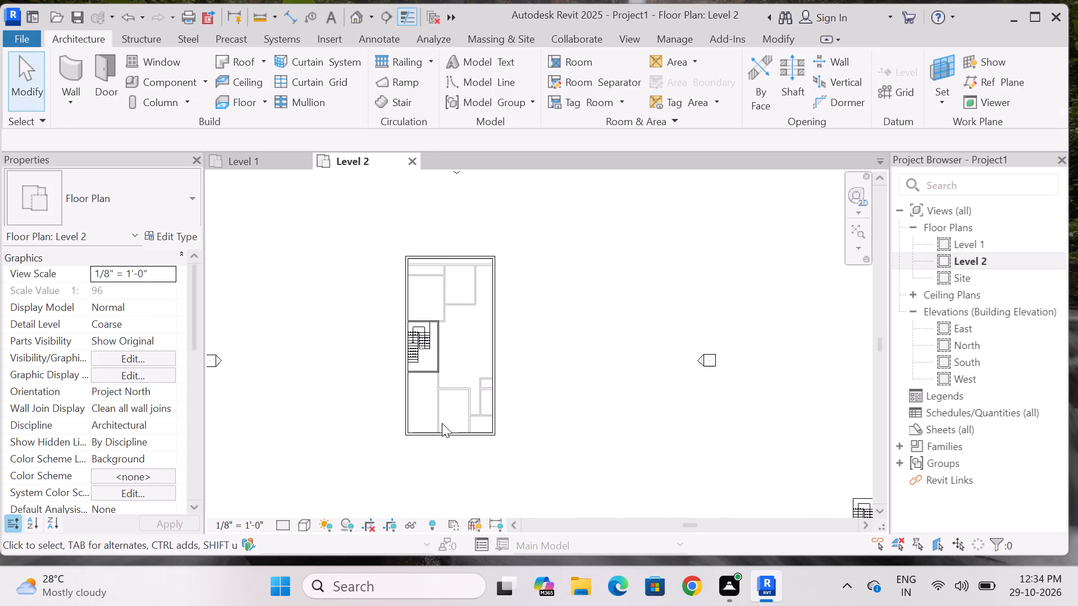
scroll(442, 423, "up", 3)
scroll(413, 420, "down", 2)
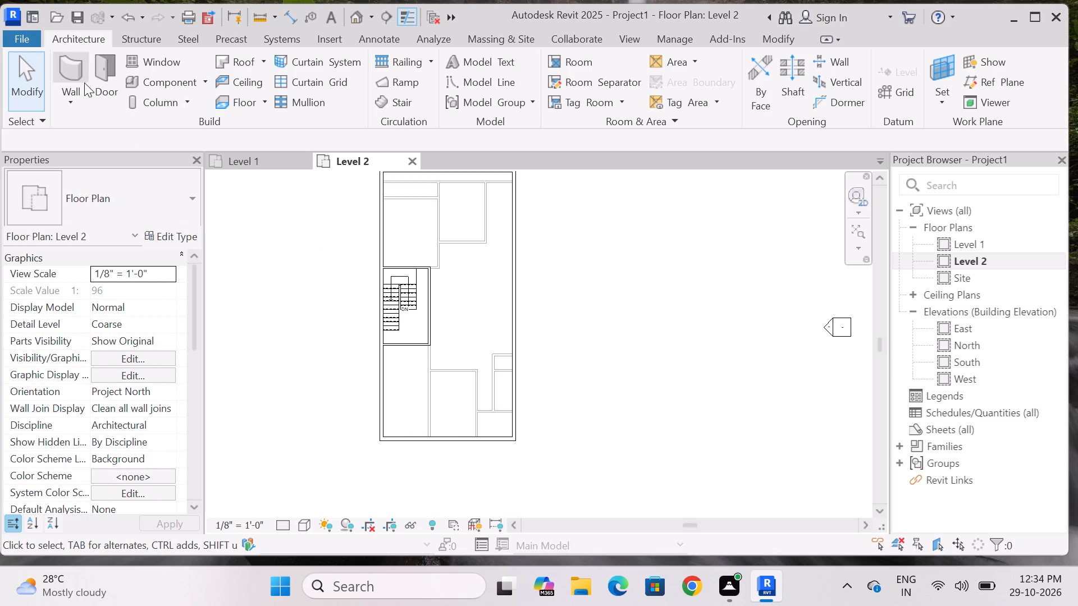
left_click(69, 61)
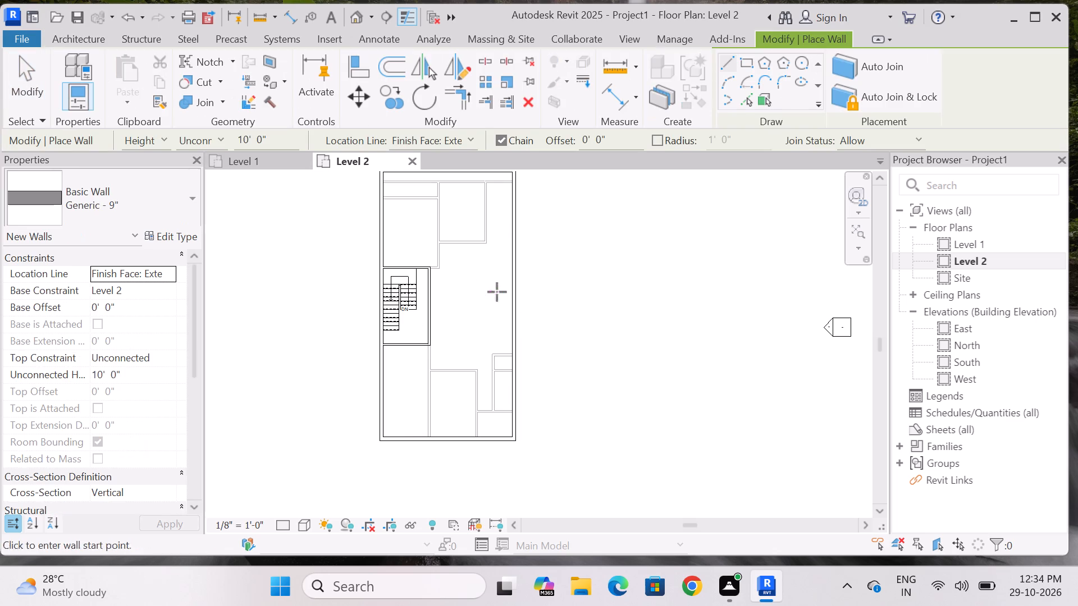
scroll(496, 290, "up", 3)
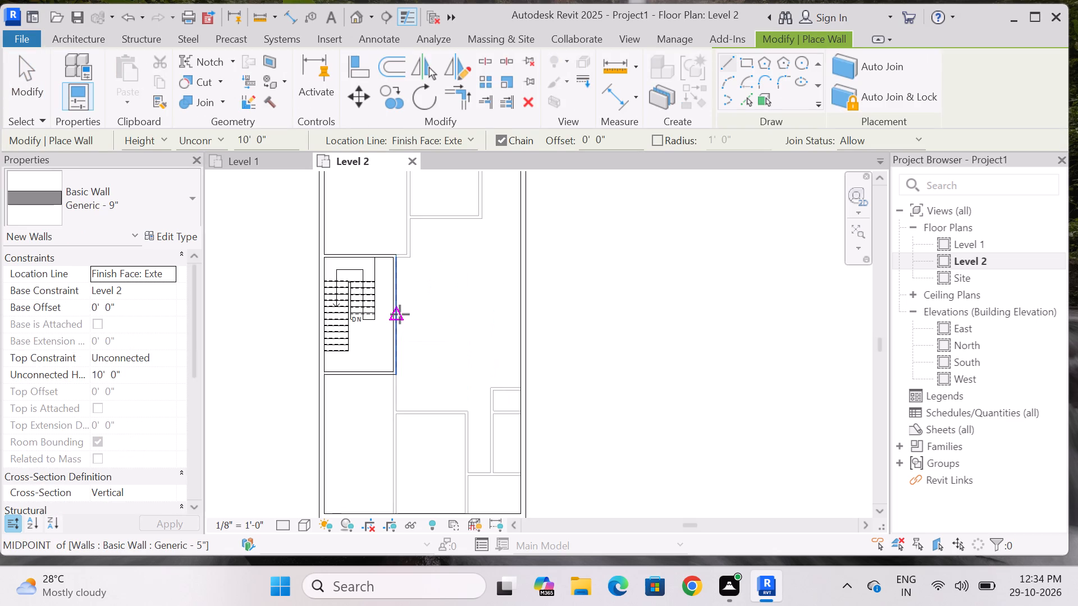
left_click(400, 314)
key("Escape")
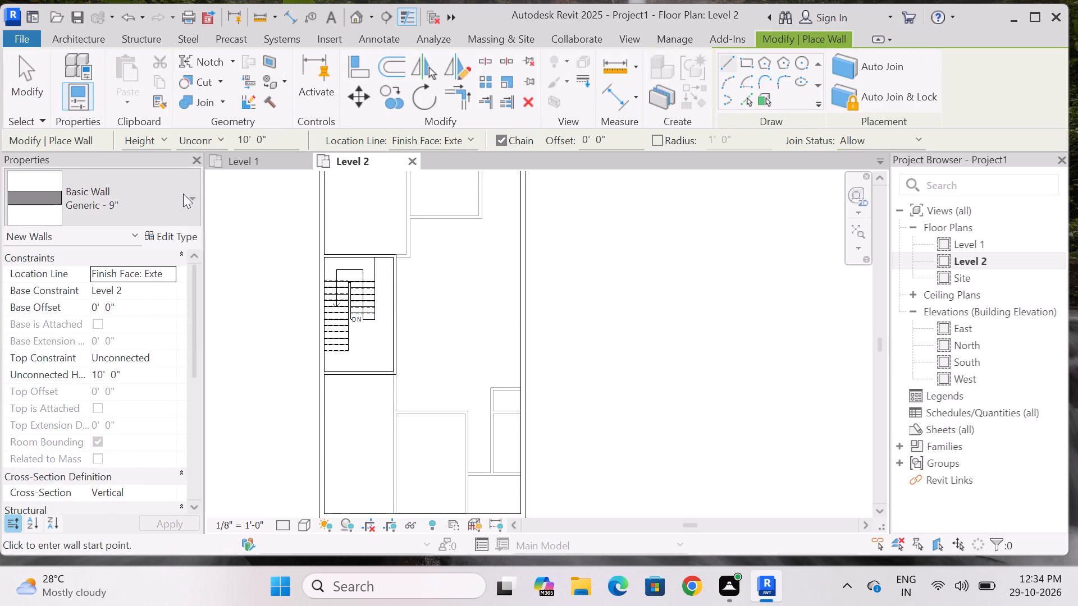
left_click(190, 198)
scroll(134, 328, "up", 2)
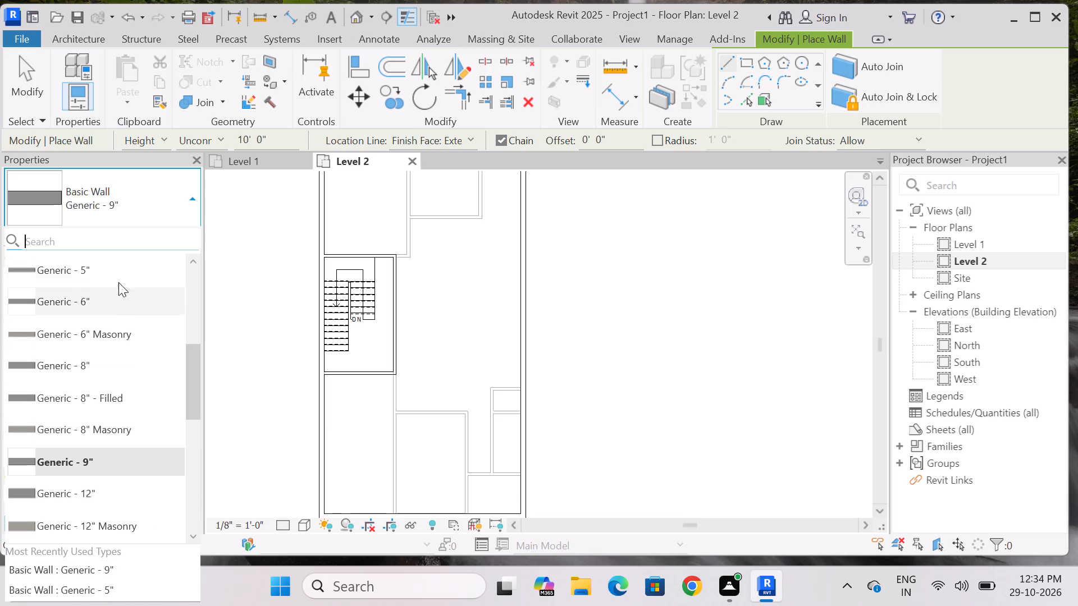
left_click(118, 269)
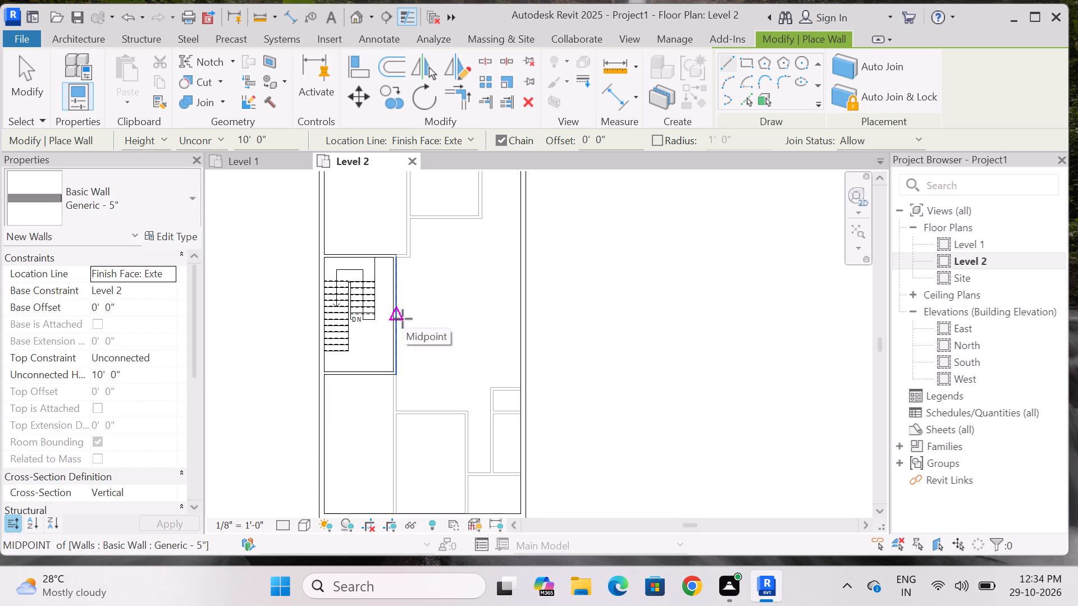
scroll(403, 319, "up", 4)
left_click(394, 314)
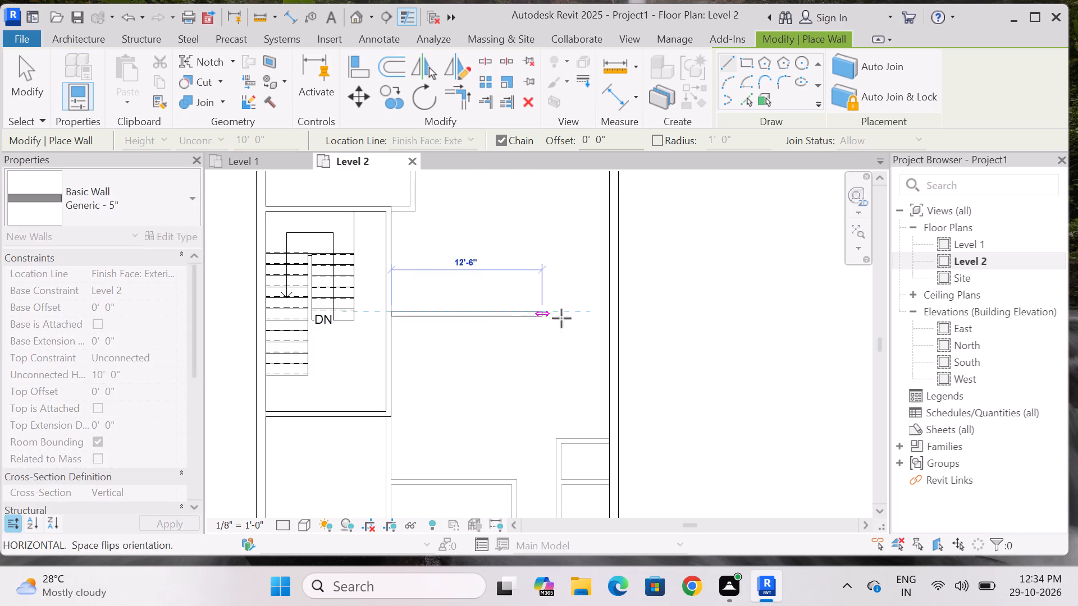
left_click(609, 316)
key("Escape")
scroll(509, 271, "down", 7)
key("Escape")
scroll(493, 389, "up", 2)
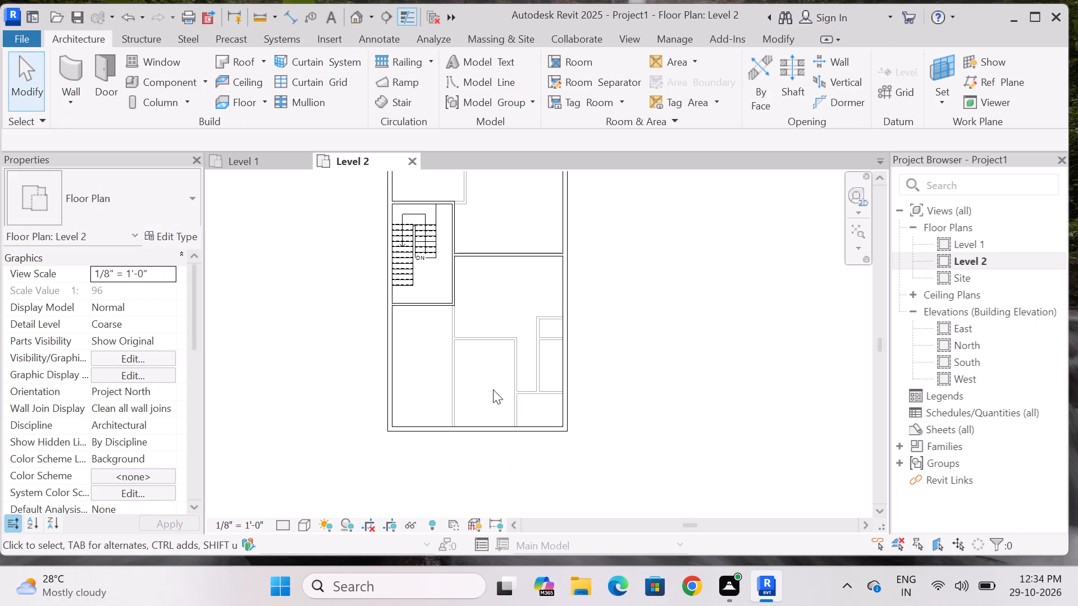
scroll(421, 380, "down", 2)
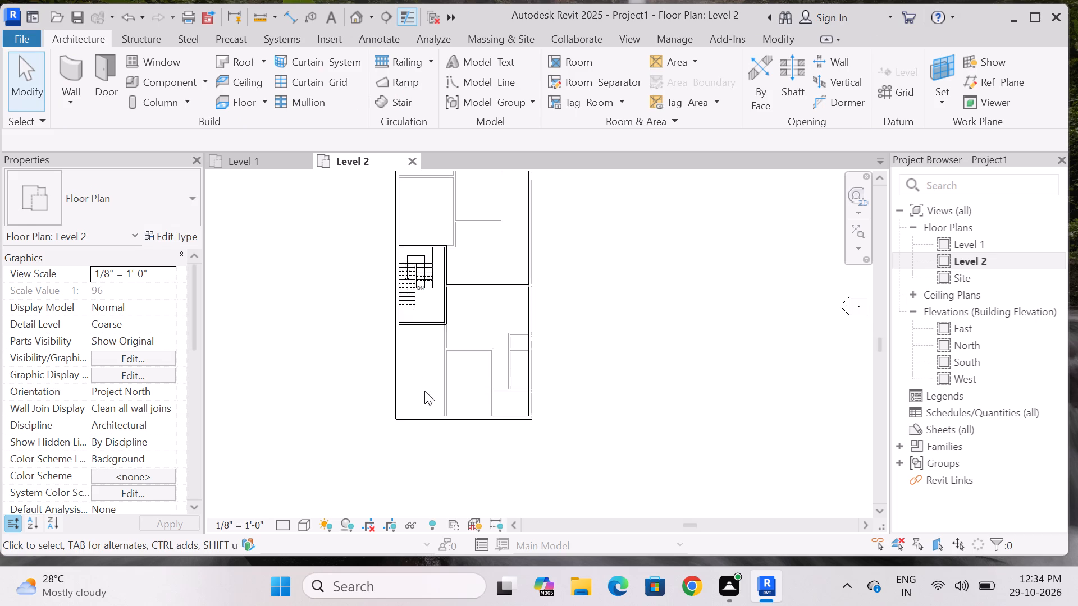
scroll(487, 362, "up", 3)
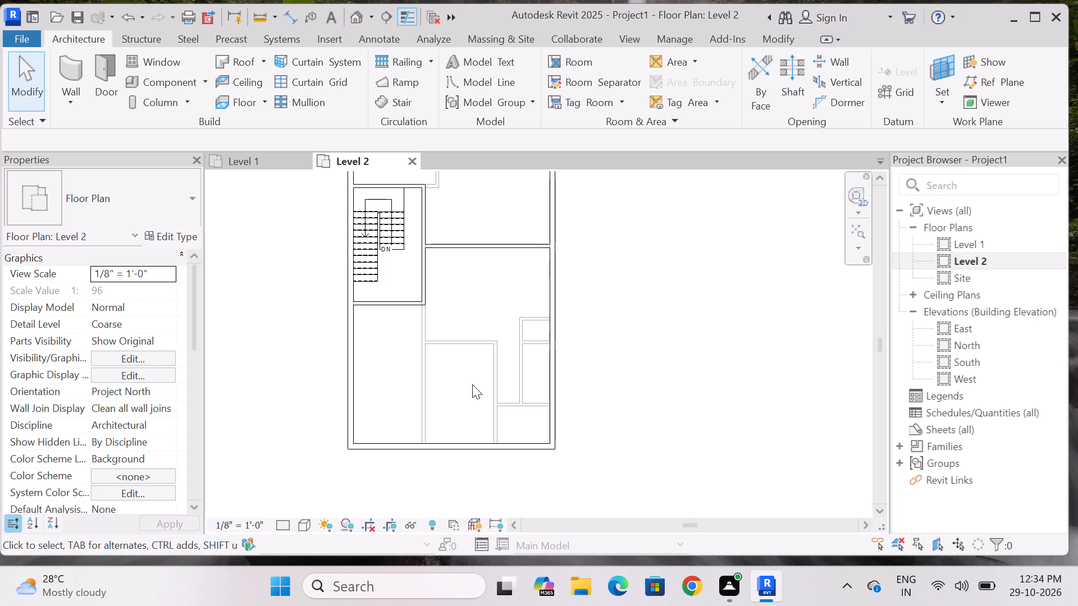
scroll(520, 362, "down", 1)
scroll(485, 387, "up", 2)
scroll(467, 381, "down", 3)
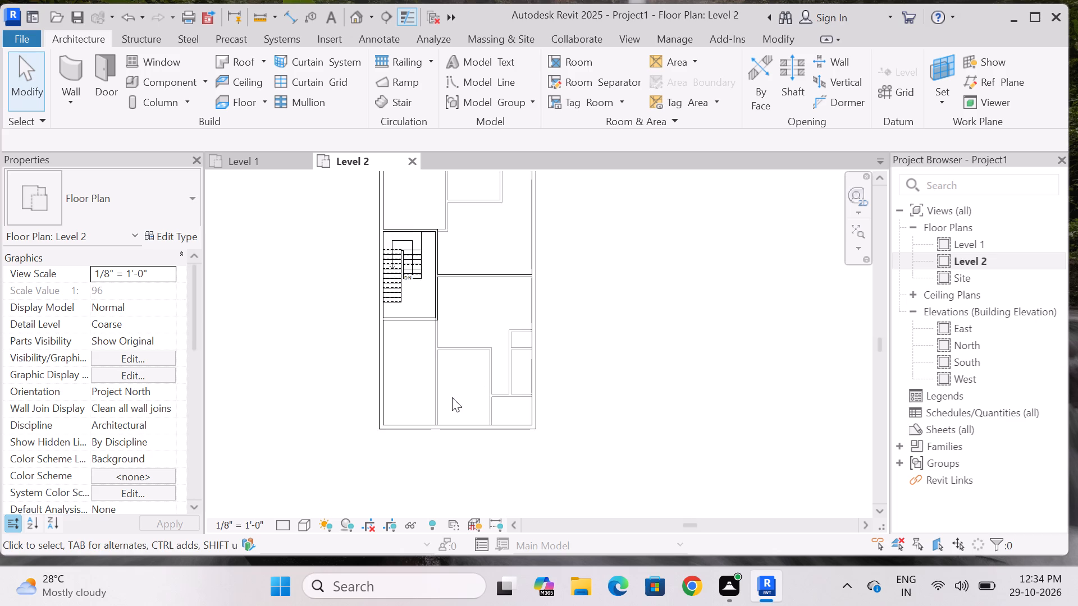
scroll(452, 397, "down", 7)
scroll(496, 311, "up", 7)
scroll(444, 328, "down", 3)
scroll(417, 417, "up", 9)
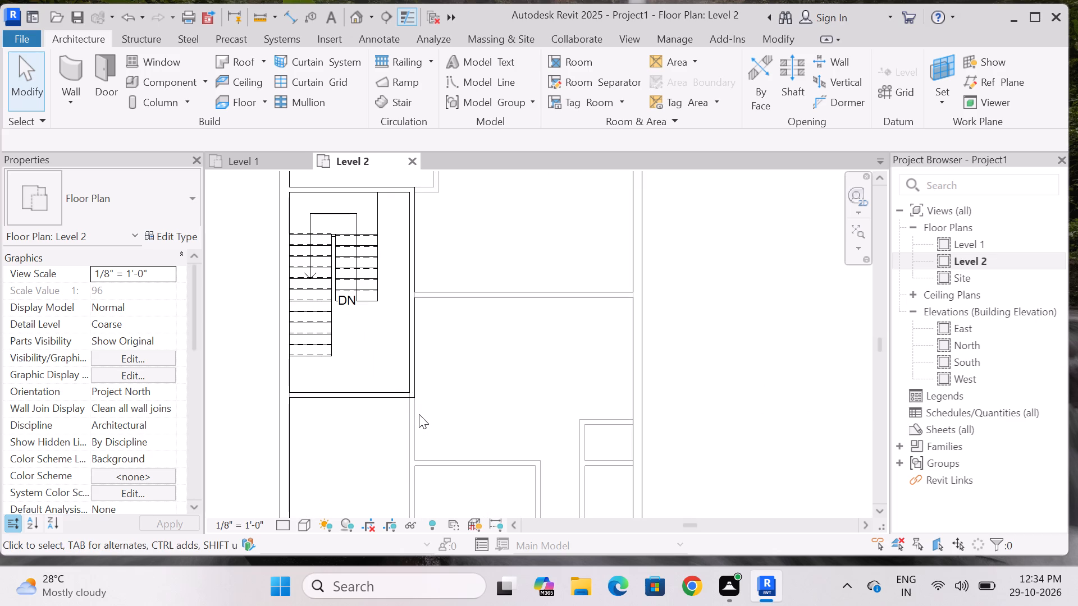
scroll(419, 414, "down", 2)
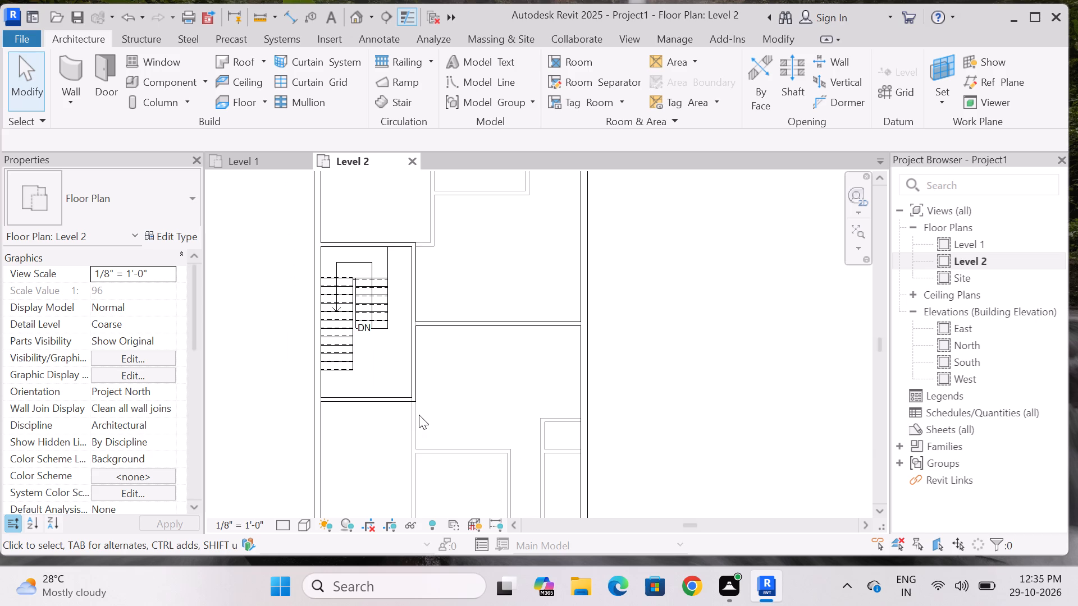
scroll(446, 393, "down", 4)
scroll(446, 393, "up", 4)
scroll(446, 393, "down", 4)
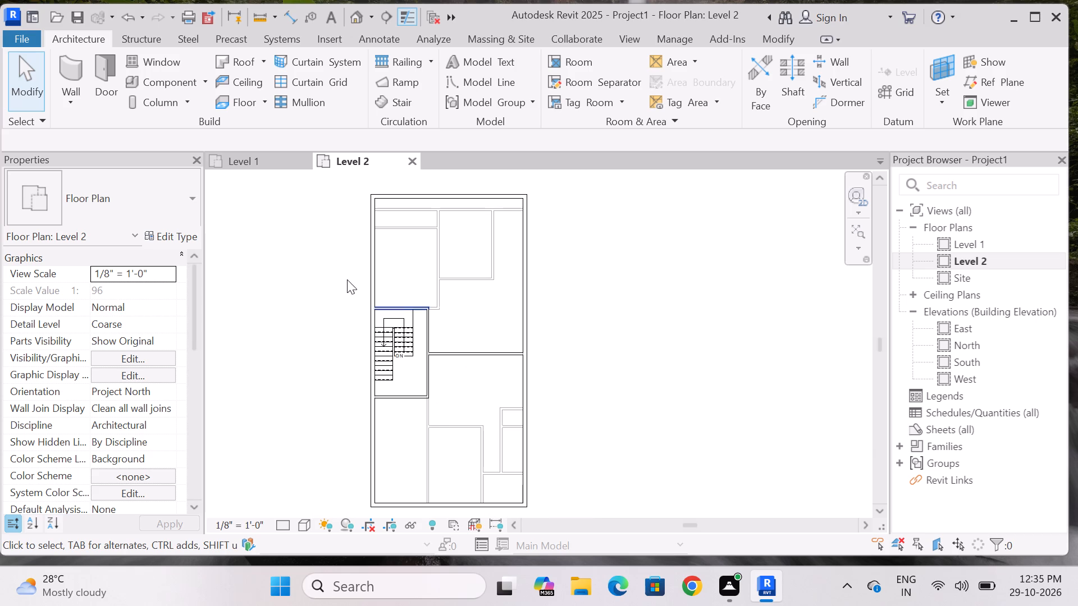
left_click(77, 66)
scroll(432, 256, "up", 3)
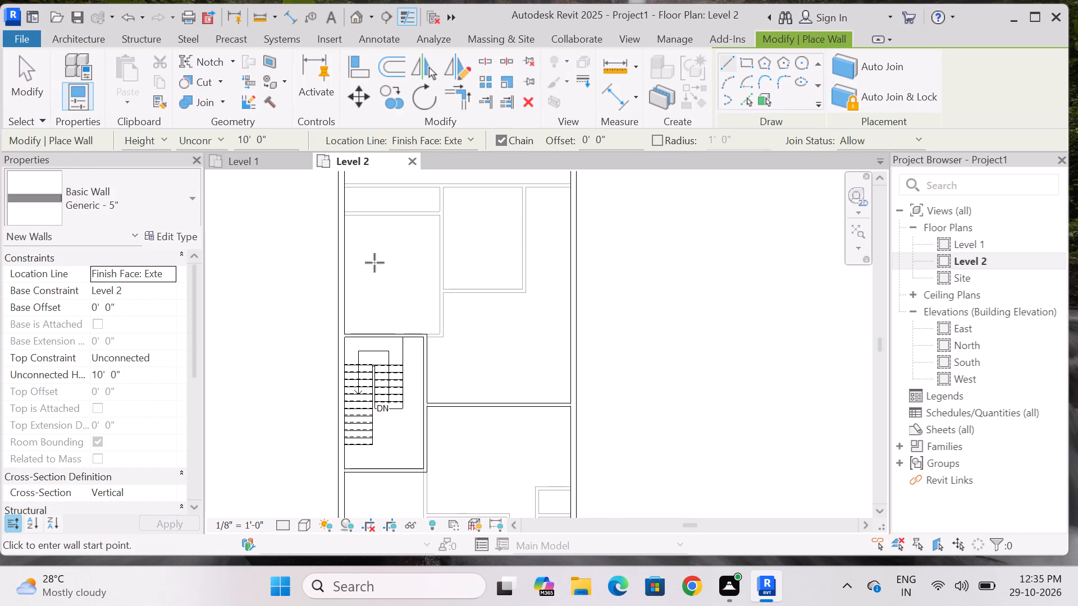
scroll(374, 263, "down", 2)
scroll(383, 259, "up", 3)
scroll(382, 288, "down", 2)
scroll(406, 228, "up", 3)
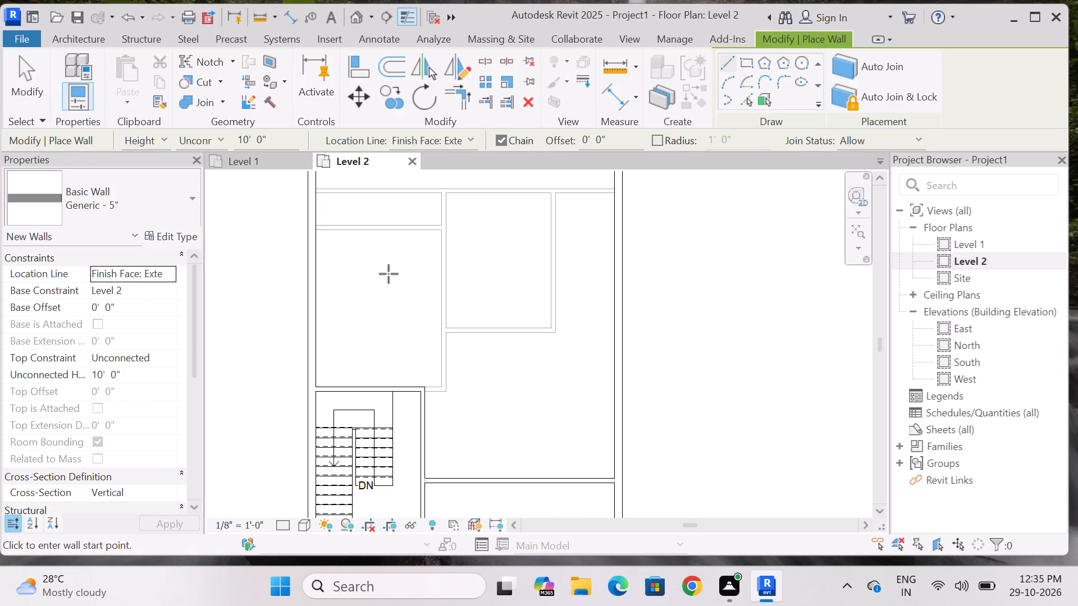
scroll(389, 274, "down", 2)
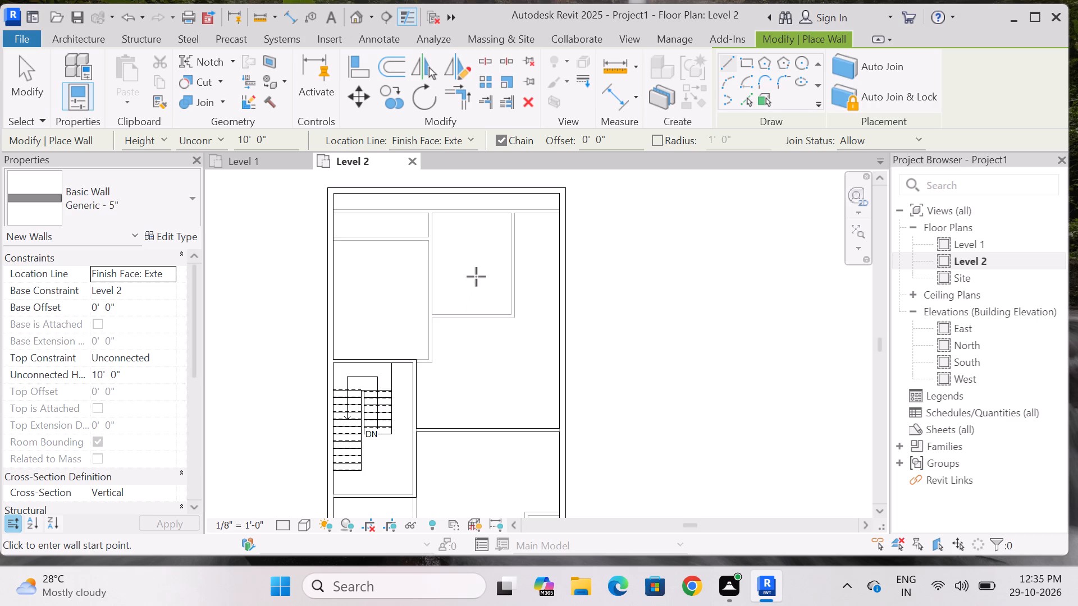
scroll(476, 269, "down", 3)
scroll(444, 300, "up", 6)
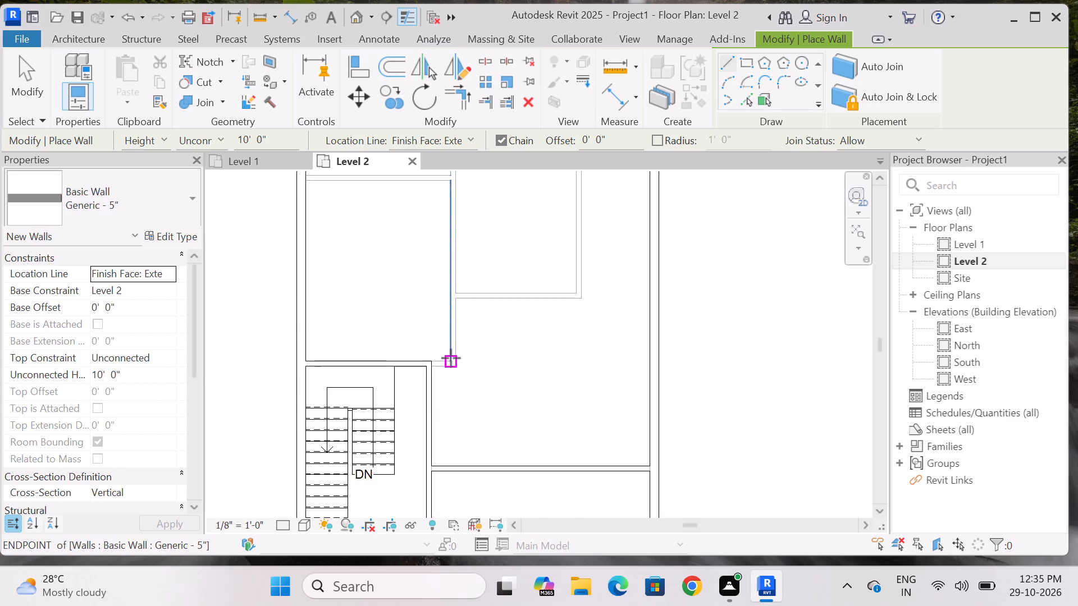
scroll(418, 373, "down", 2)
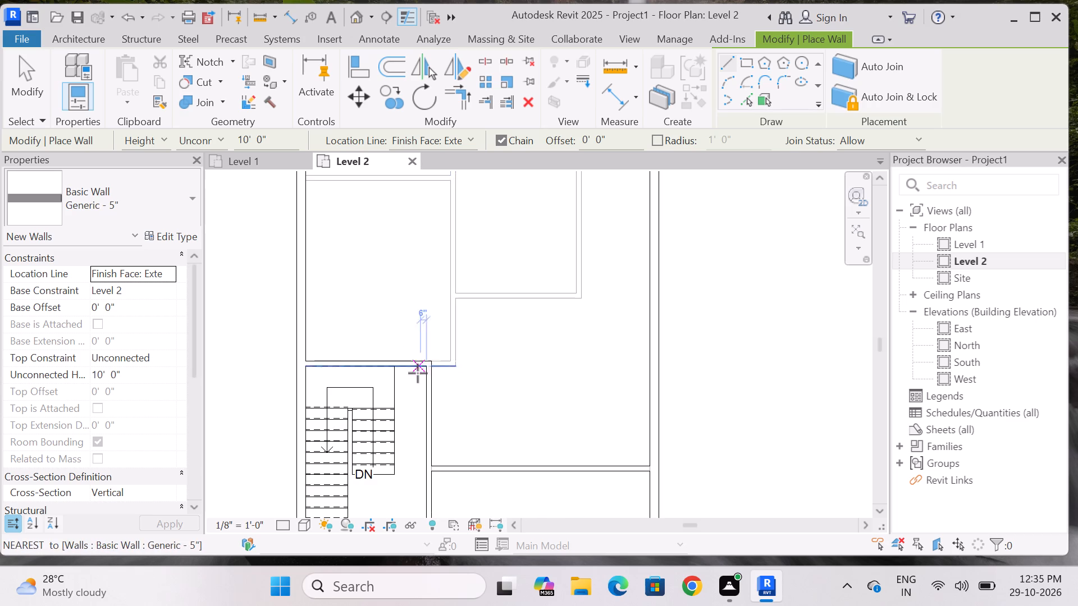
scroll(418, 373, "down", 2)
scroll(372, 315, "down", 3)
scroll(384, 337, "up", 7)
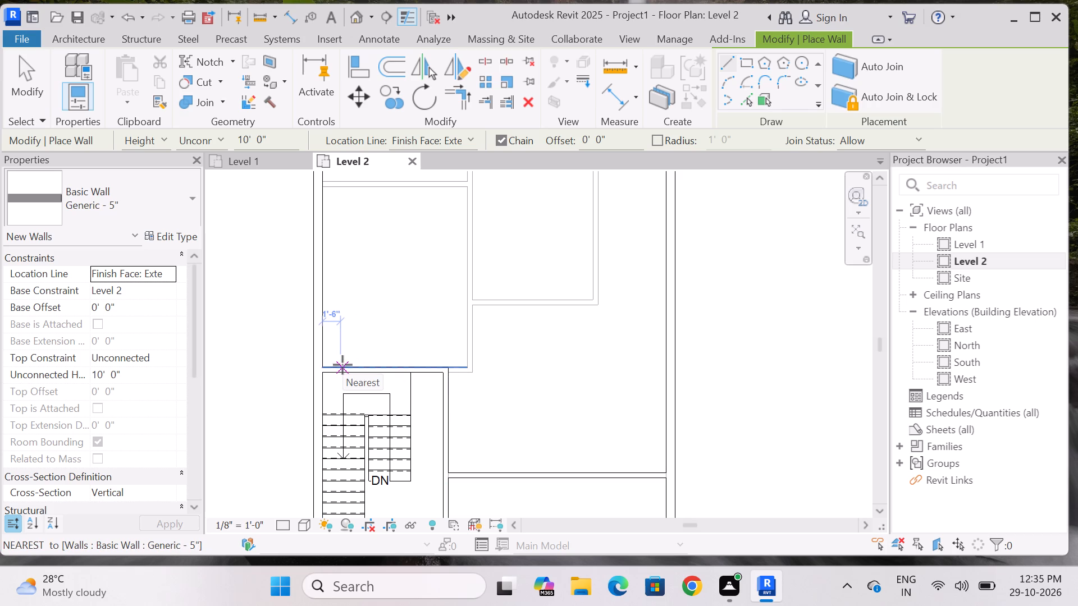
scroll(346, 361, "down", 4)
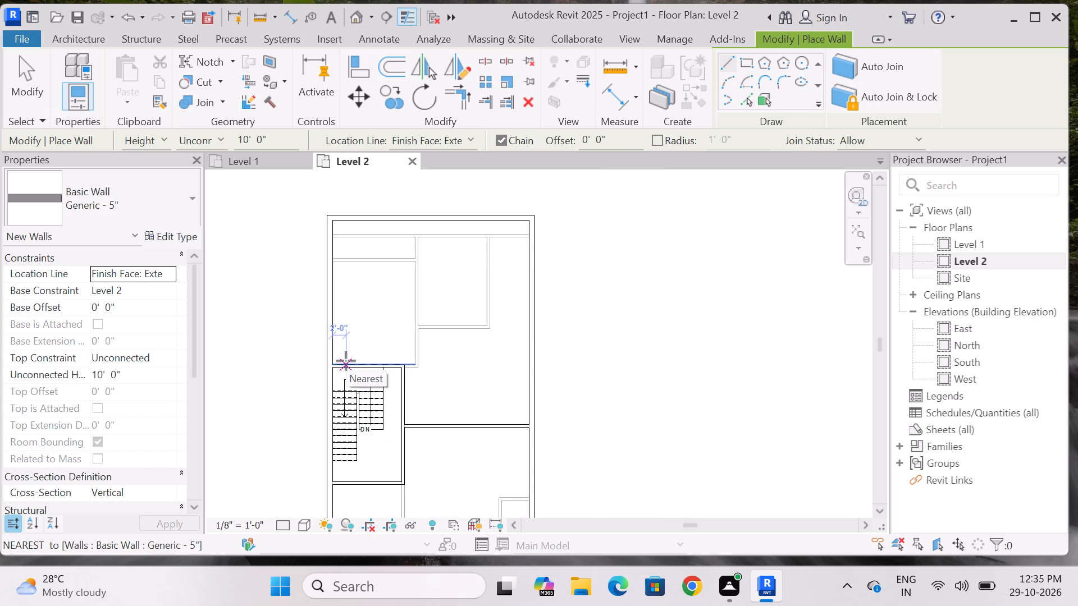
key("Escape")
Draw a 28'-6" model line between the west and east outer walls, along the north face of the northernmost Level 1 partition.
scroll(341, 226, "up", 2)
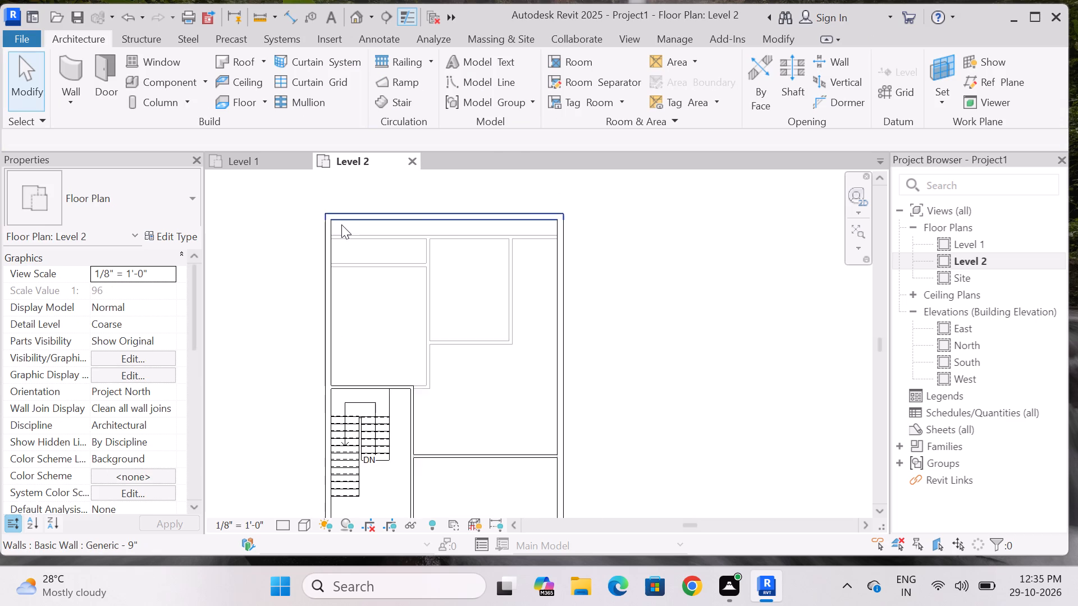
scroll(341, 224, "up", 3)
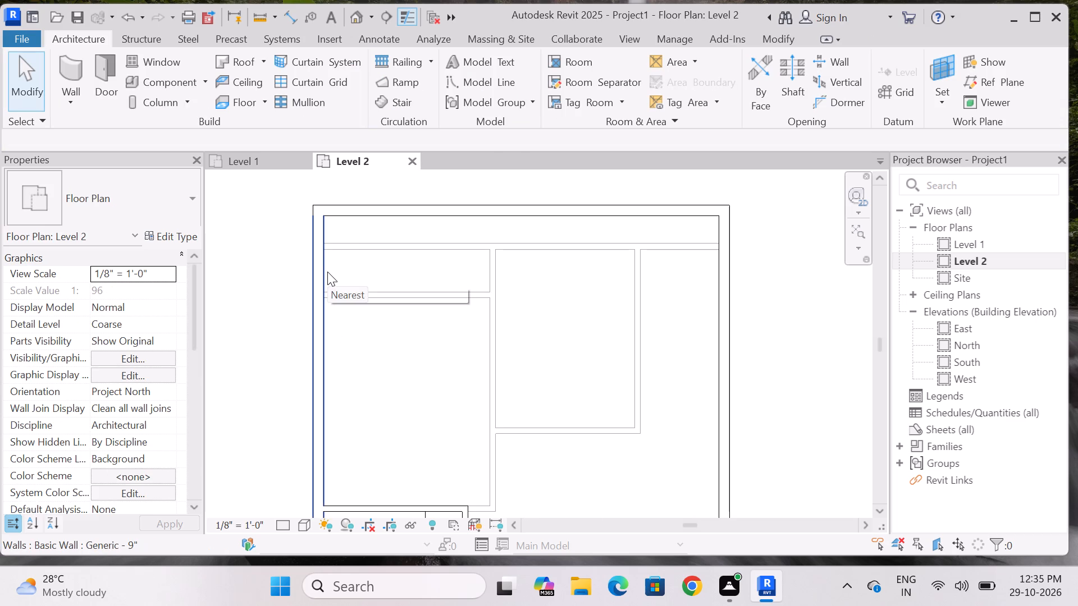
type("li")
scroll(349, 245, "up", 4)
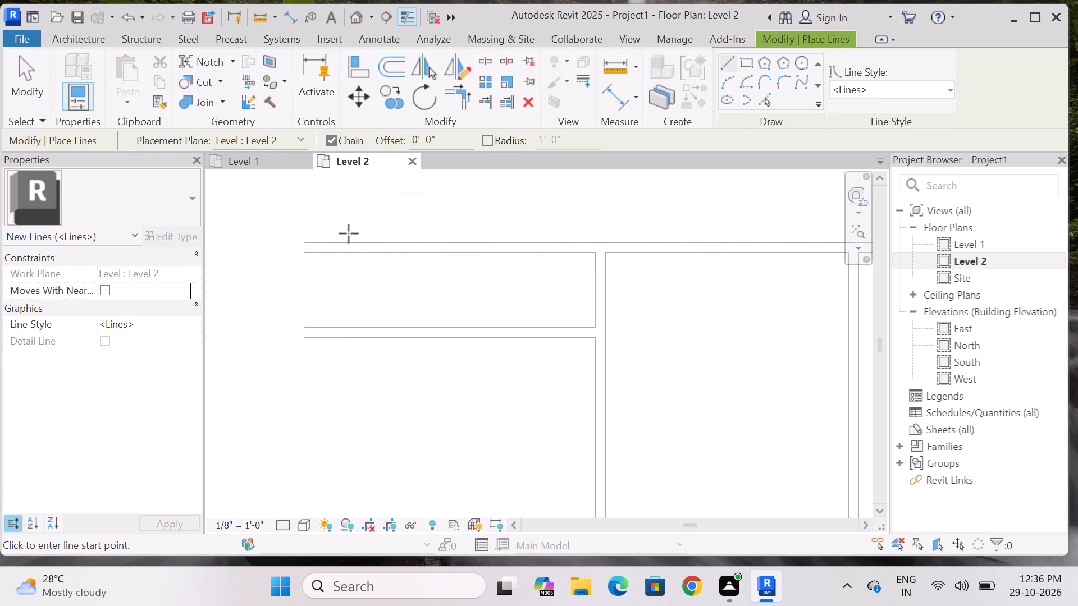
left_click_drag(307, 241, 313, 244)
scroll(384, 244, "down", 8)
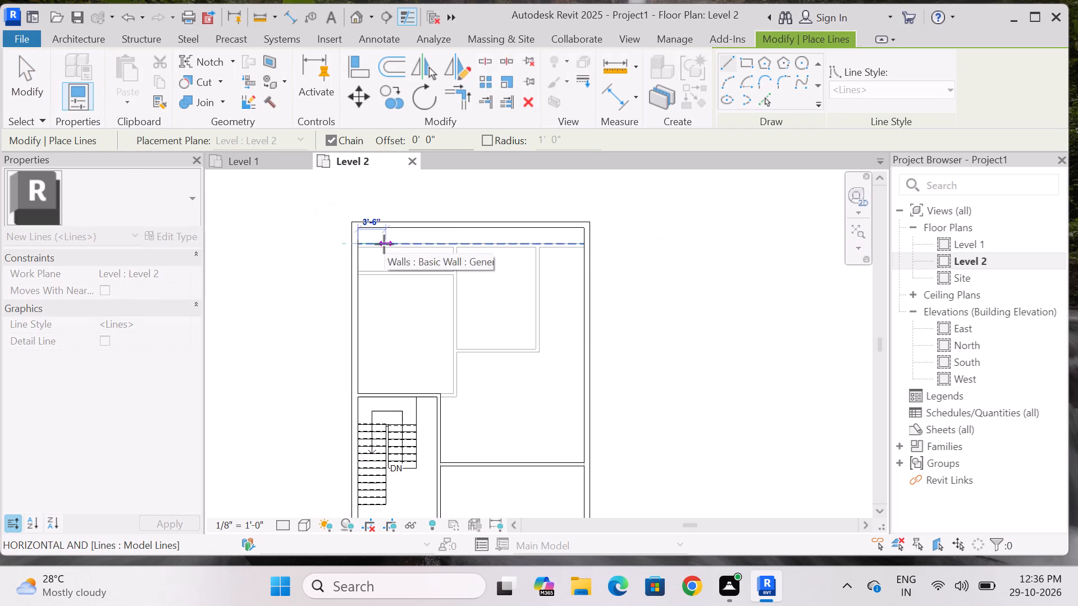
scroll(558, 244, "up", 7)
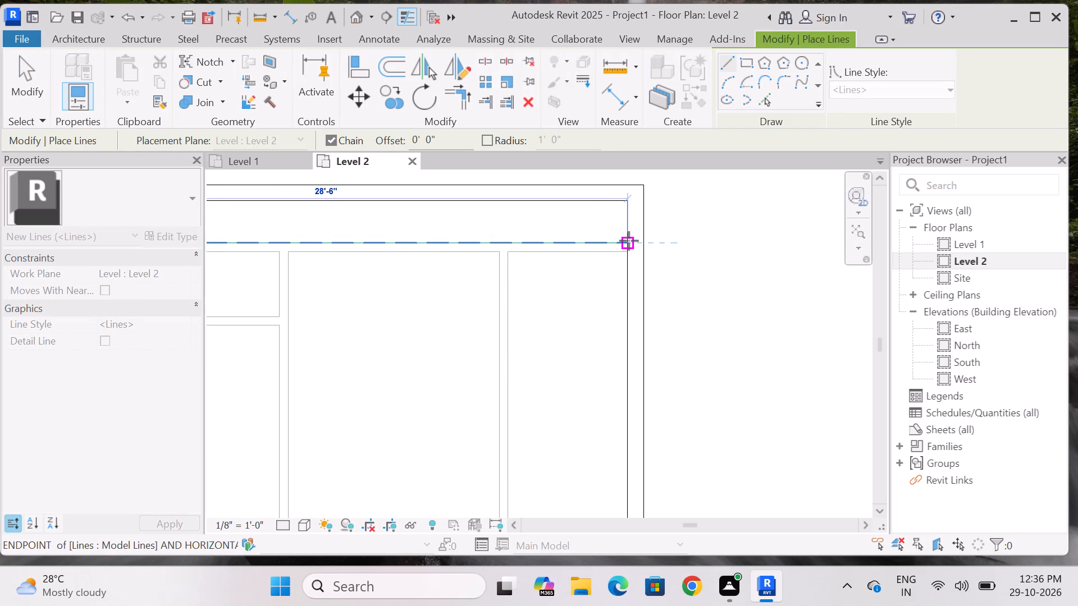
left_click(629, 241)
key("Escape")
key("Escape")
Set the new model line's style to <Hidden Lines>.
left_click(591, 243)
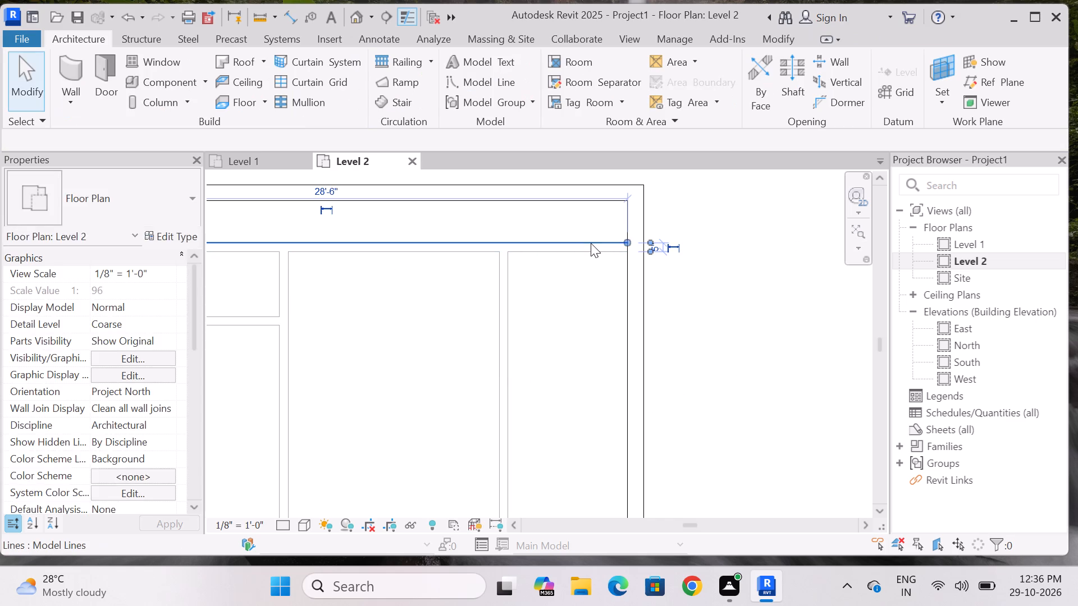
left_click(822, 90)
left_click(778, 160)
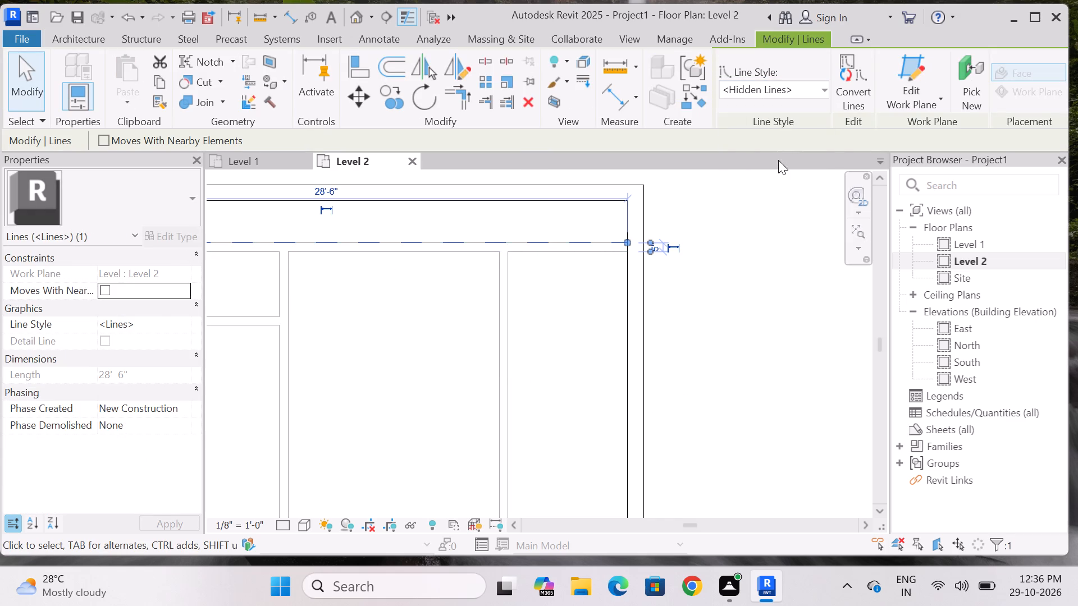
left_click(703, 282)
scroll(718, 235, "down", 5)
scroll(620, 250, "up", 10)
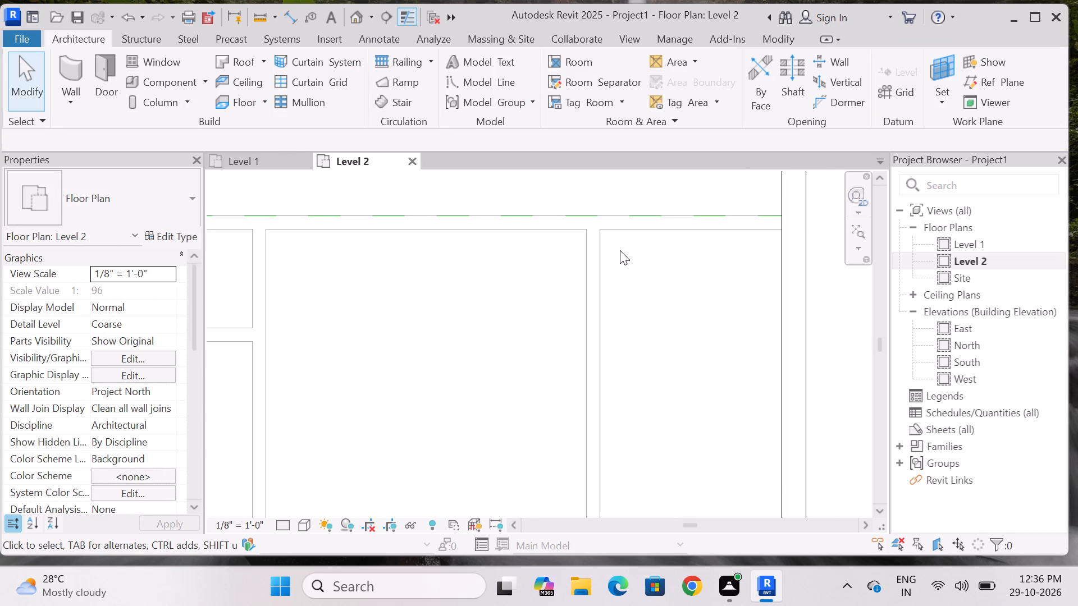
Set the line style of the model line near the north wall to <Hidden>.
scroll(620, 250, "up", 2)
left_click(659, 185)
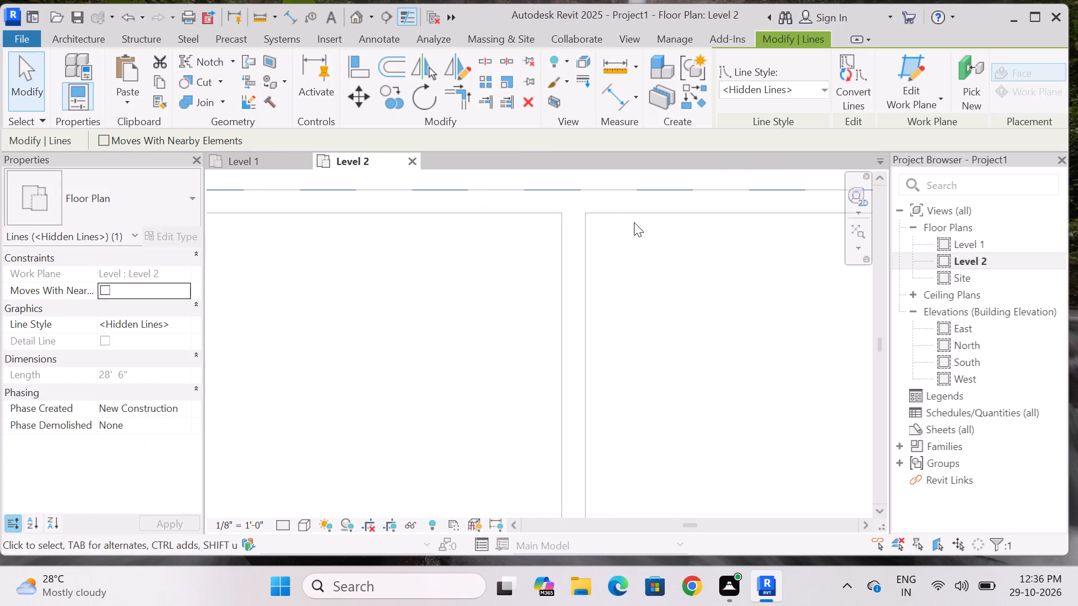
left_click(805, 90)
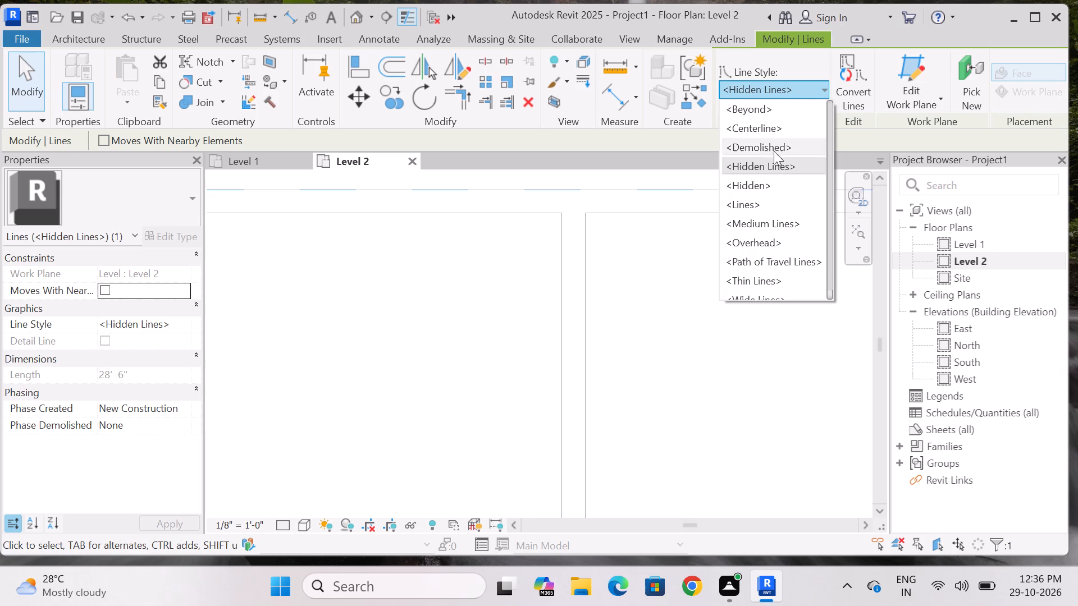
left_click(760, 183)
key("Escape")
Draw a Generic - 5" wall about 10'-2 1/2" long north from the stair enclosure's north wall, starting 10' from the west outer wall.
scroll(682, 285, "down", 12)
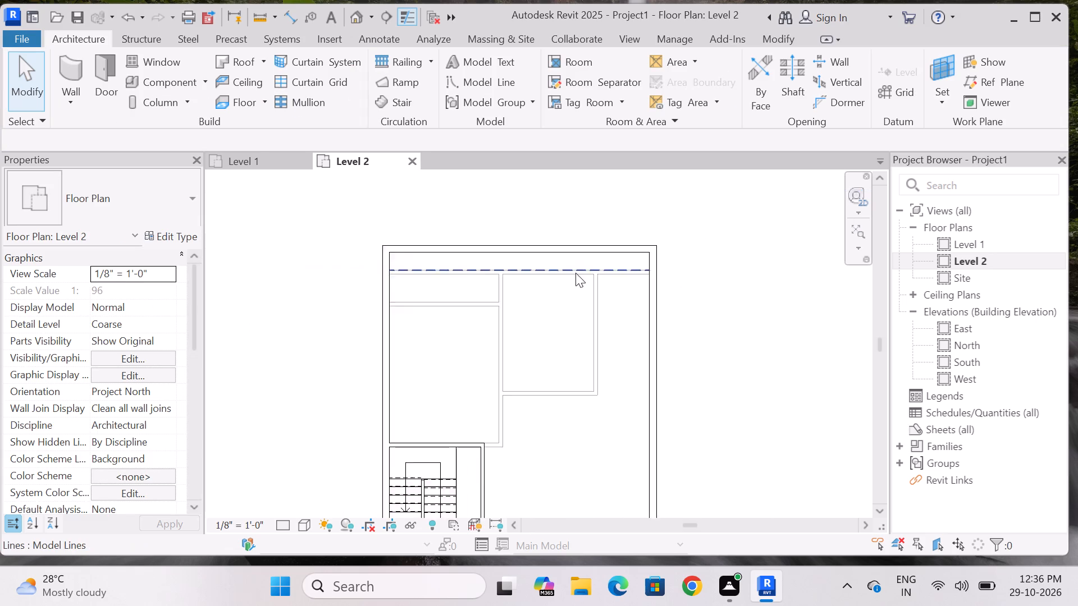
scroll(575, 273, "down", 5)
scroll(490, 359, "up", 7)
scroll(484, 347, "down", 4)
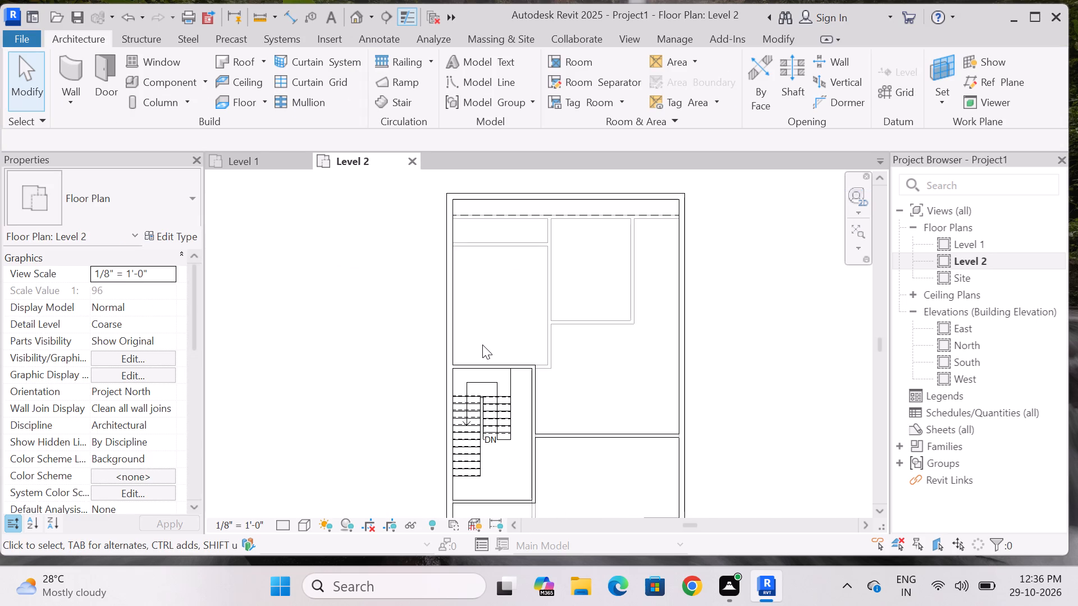
left_click(63, 66)
scroll(555, 349, "up", 4)
scroll(477, 280, "down", 3)
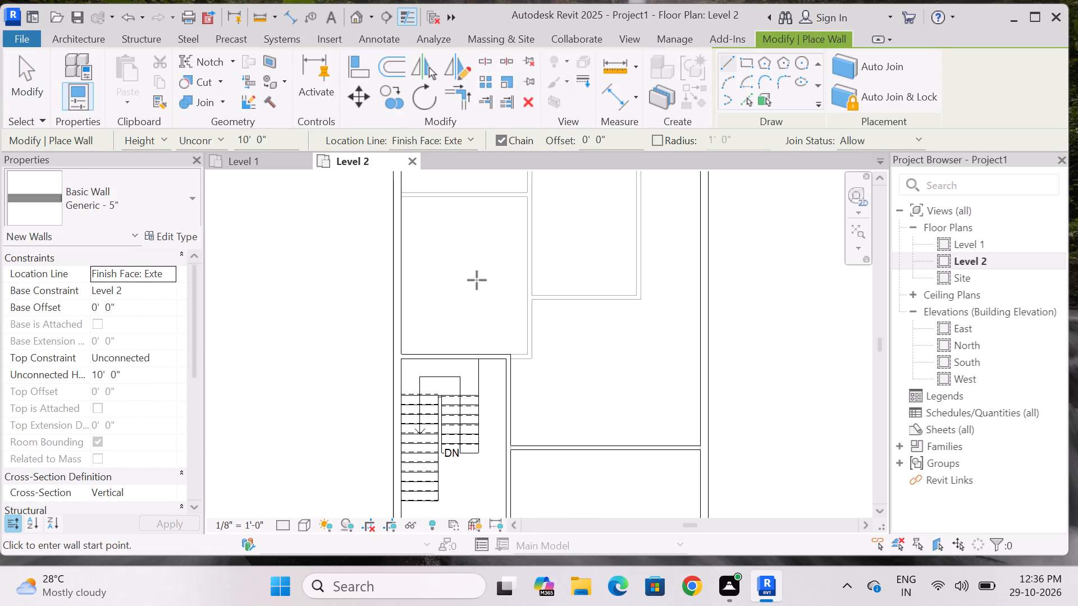
scroll(476, 320, "down", 2)
scroll(464, 314, "up", 2)
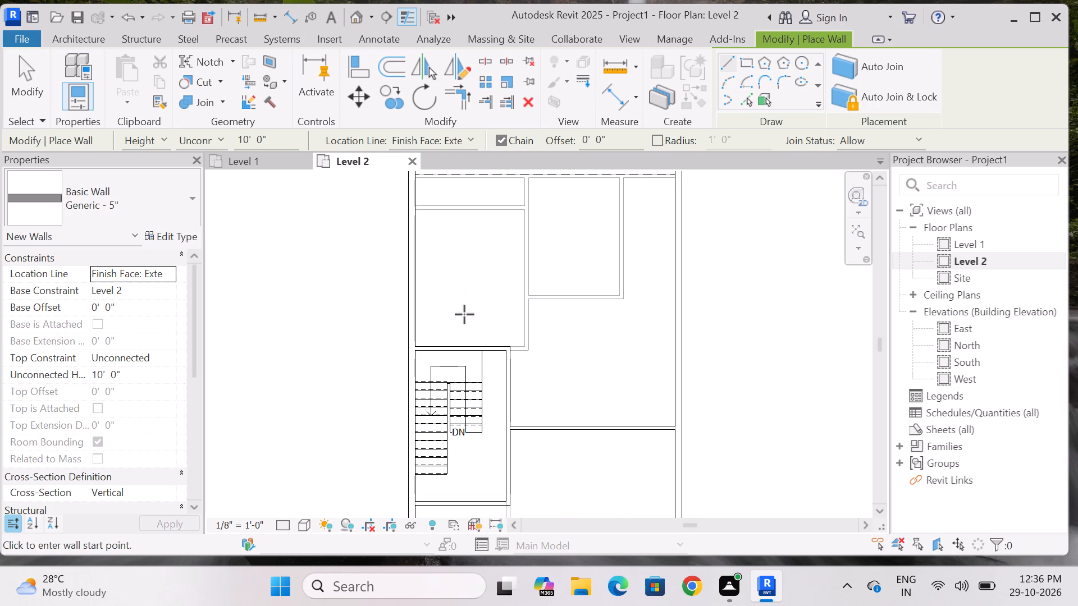
scroll(446, 333, "up", 3)
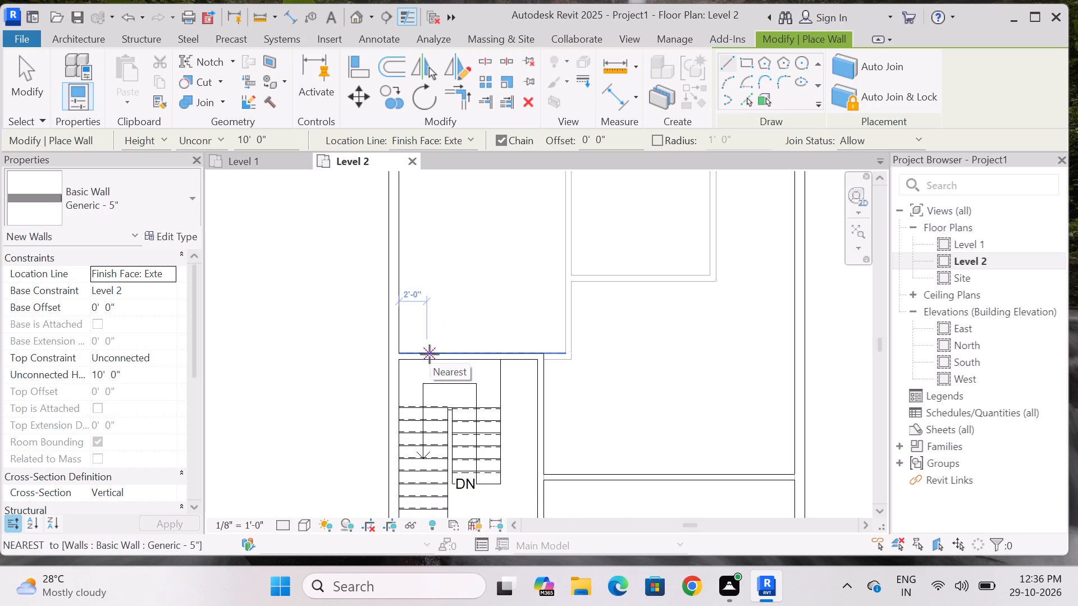
key("1")
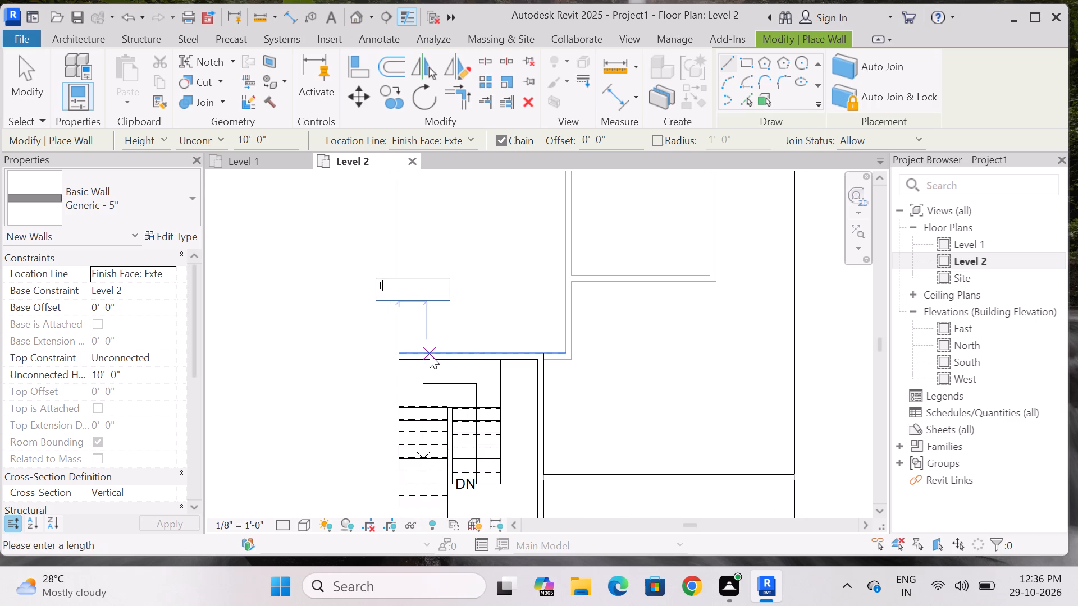
key("0")
key("apostrophe")
key("Return")
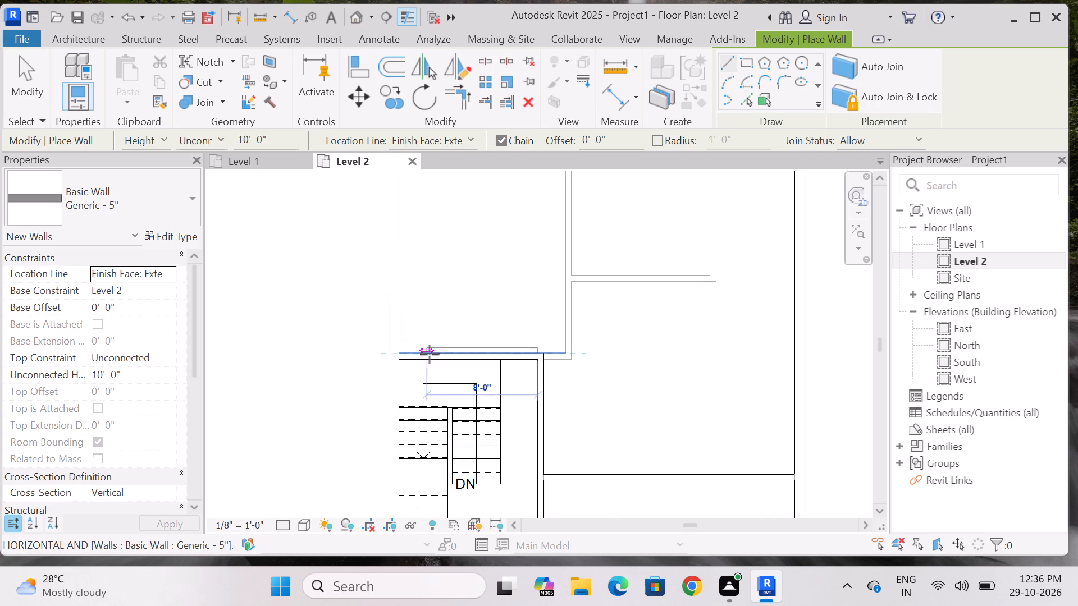
middle_click_drag(541, 263, 540, 283)
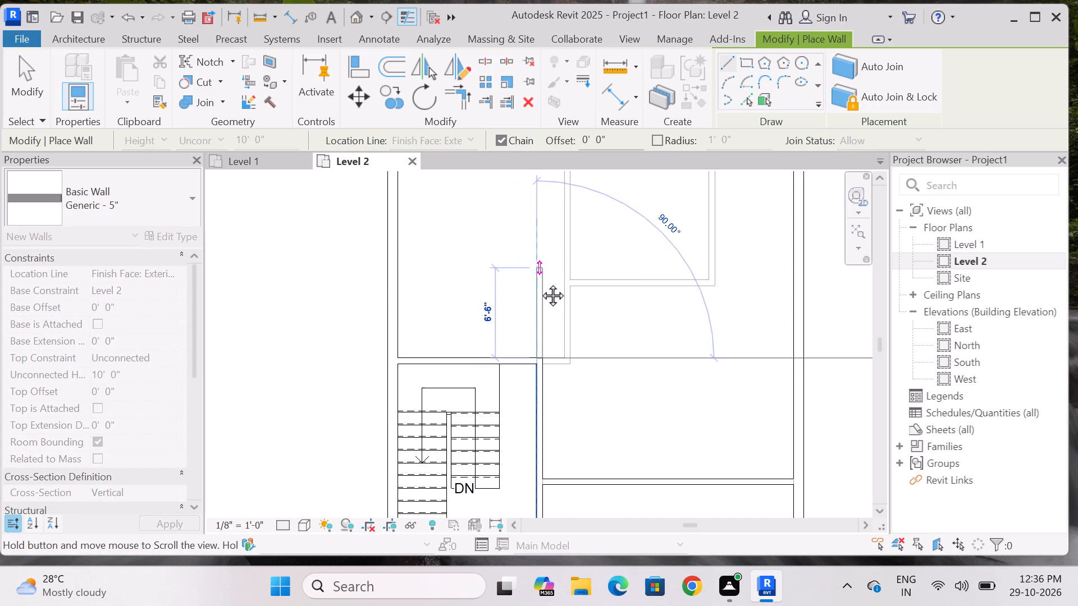
middle_click_drag(540, 283, 541, 288)
key("space")
key("space")
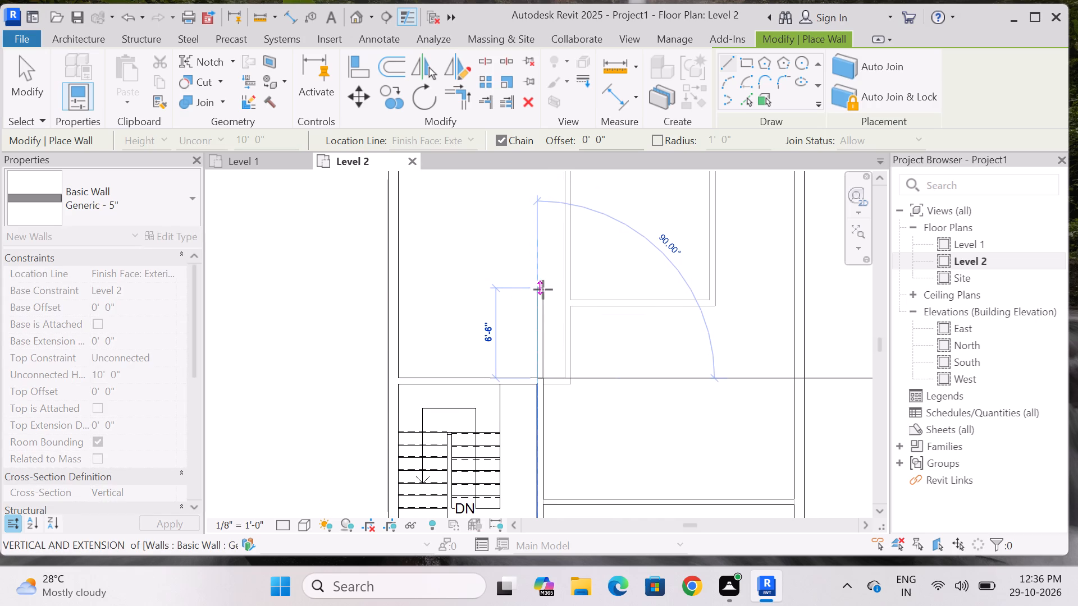
middle_click_drag(541, 291, 539, 358)
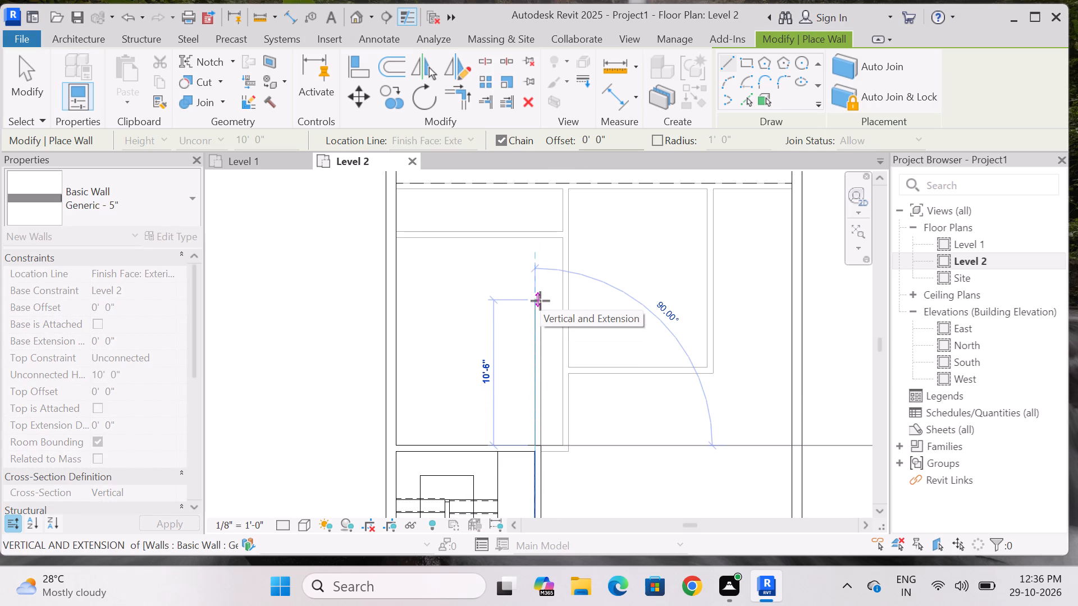
left_click(538, 304)
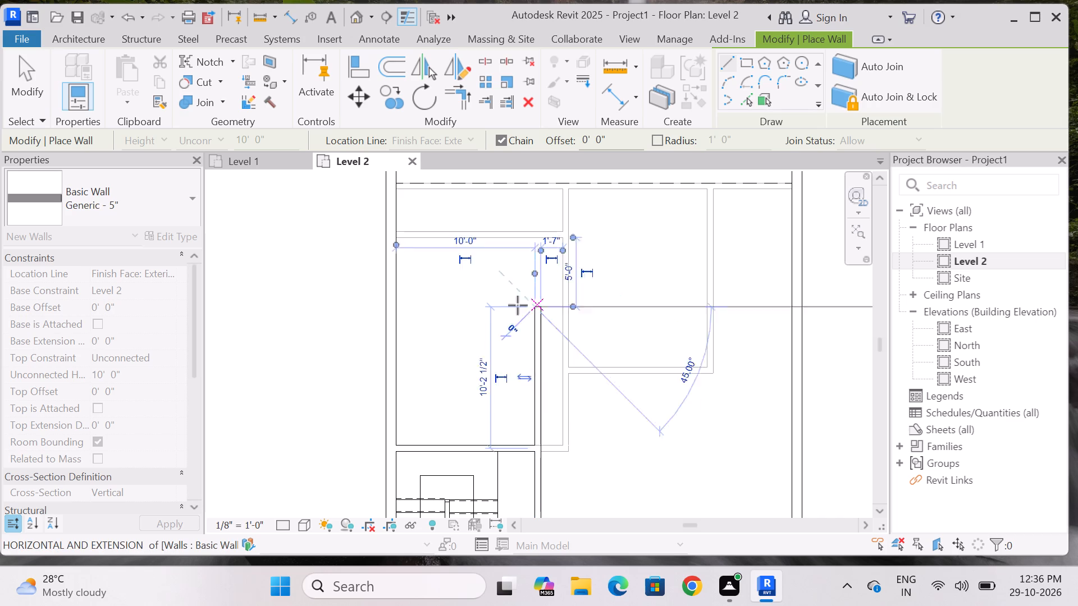
Run the Generic - 5" wall west to the west outer wall, enclosing a room 10' deep north of the stair enclosure.
left_click(401, 303)
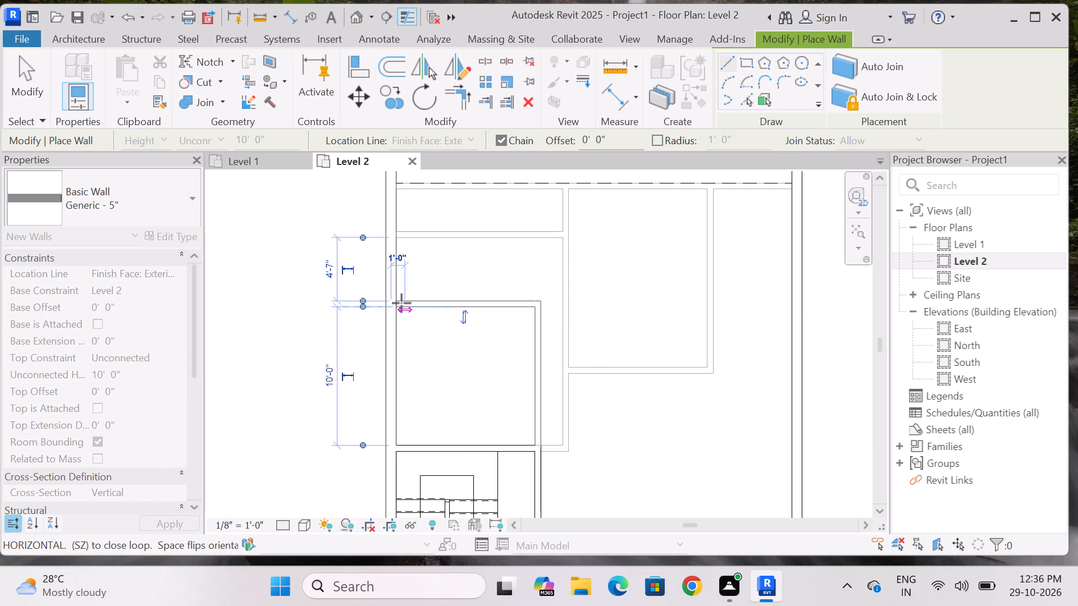
key("Escape")
scroll(421, 296, "down", 3)
scroll(485, 254, "up", 2)
scroll(459, 294, "down", 3)
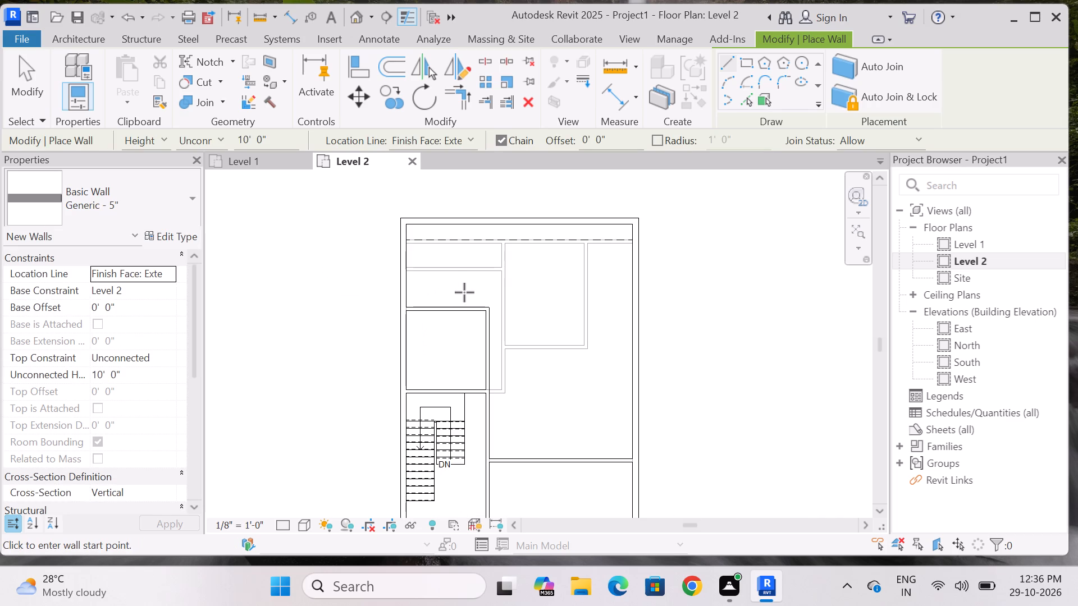
scroll(464, 292, "up", 2)
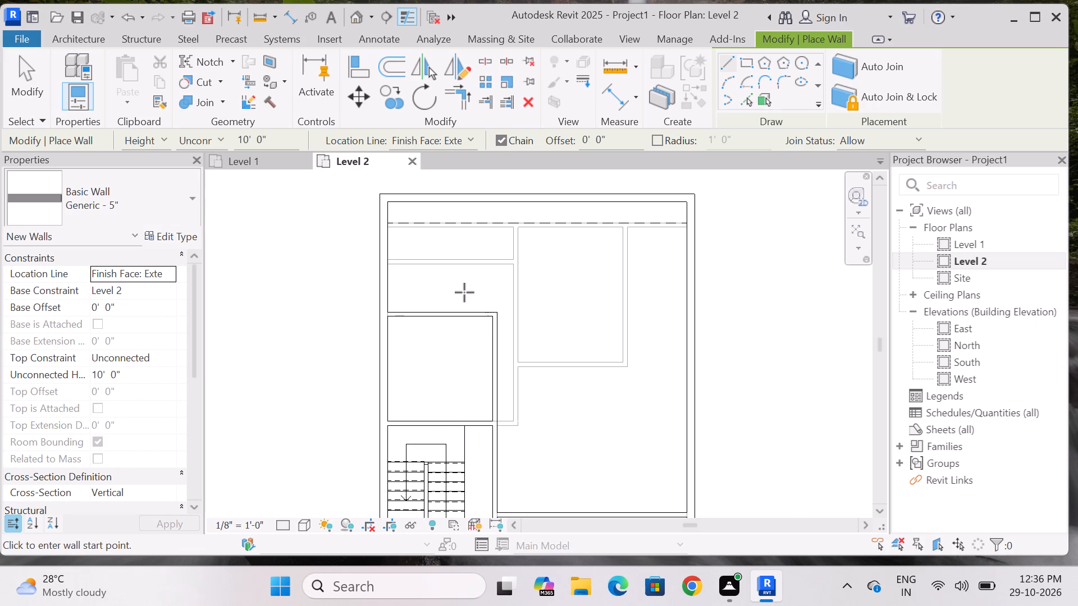
Measure the distance from the new room's north wall face to the dashed model line near the north outer wall.
left_click(289, 17)
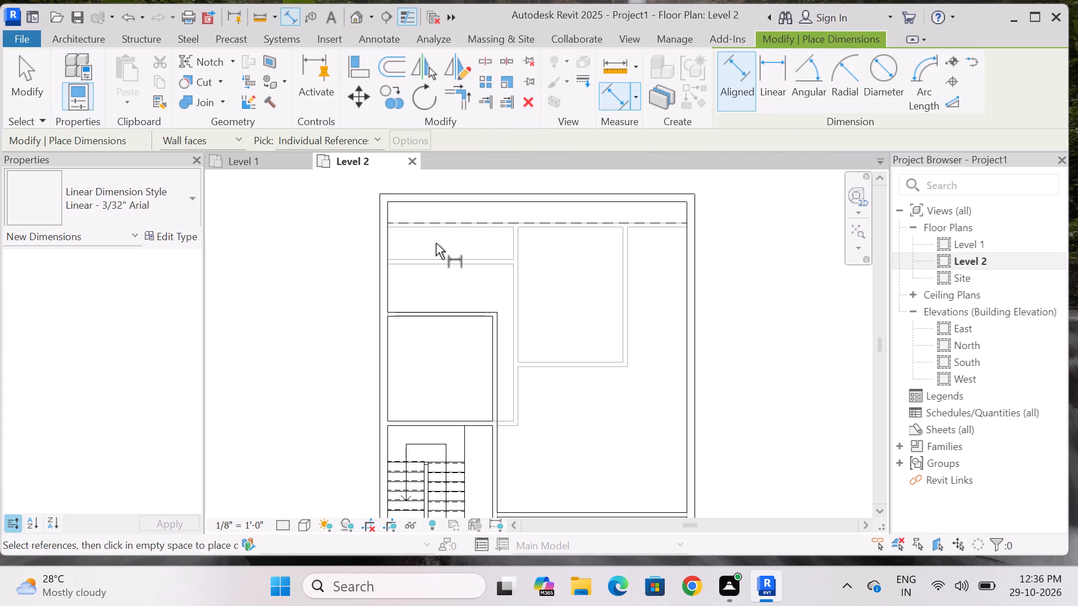
scroll(436, 243, "up", 5)
left_click(446, 382)
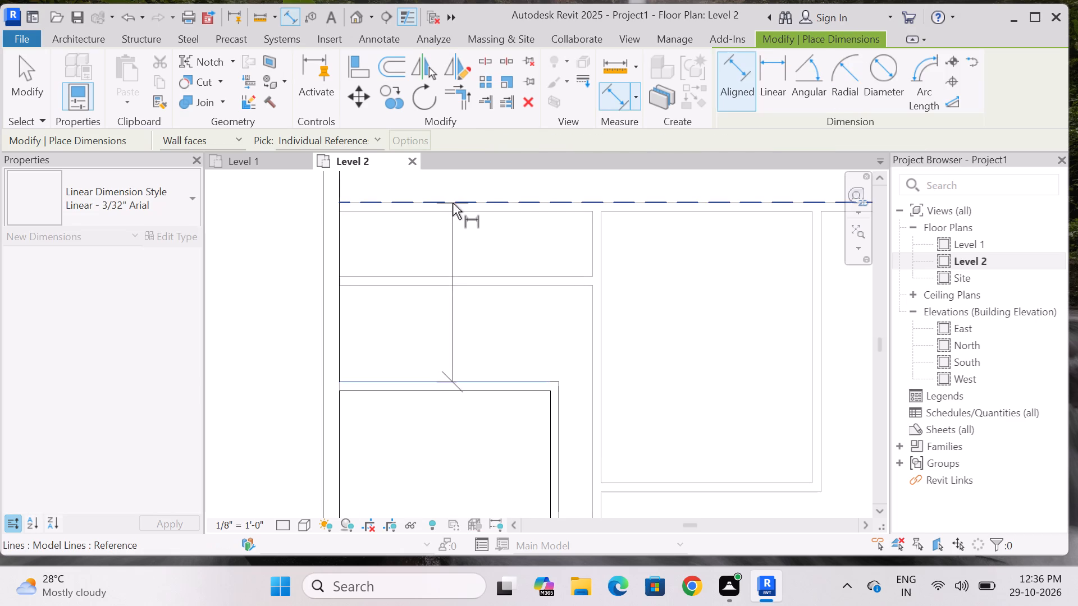
left_click(453, 203)
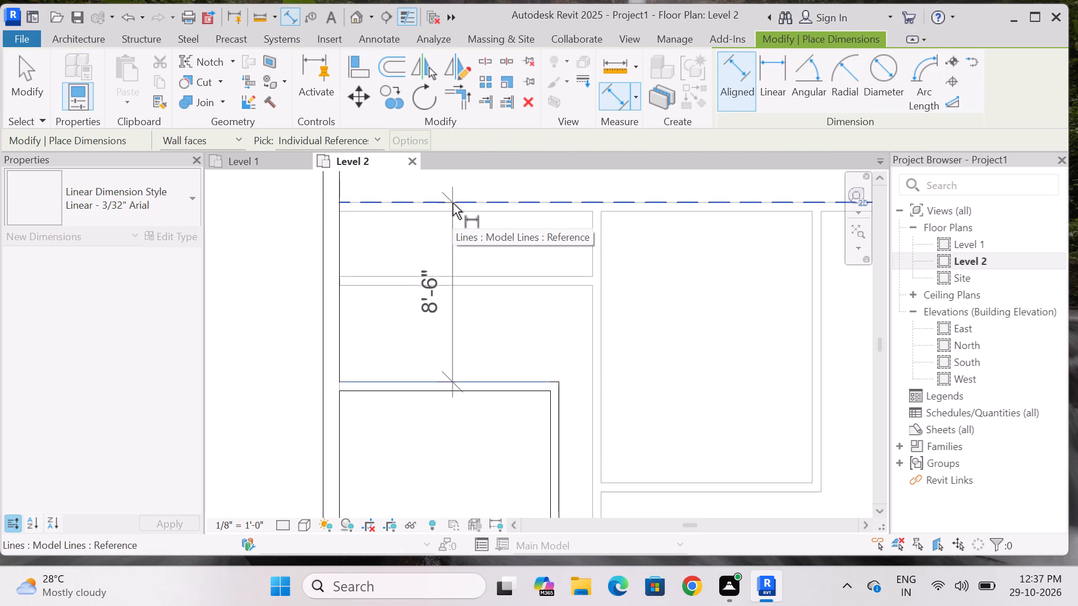
scroll(453, 203, "down", 3)
key("Escape")
scroll(427, 256, "down", 2)
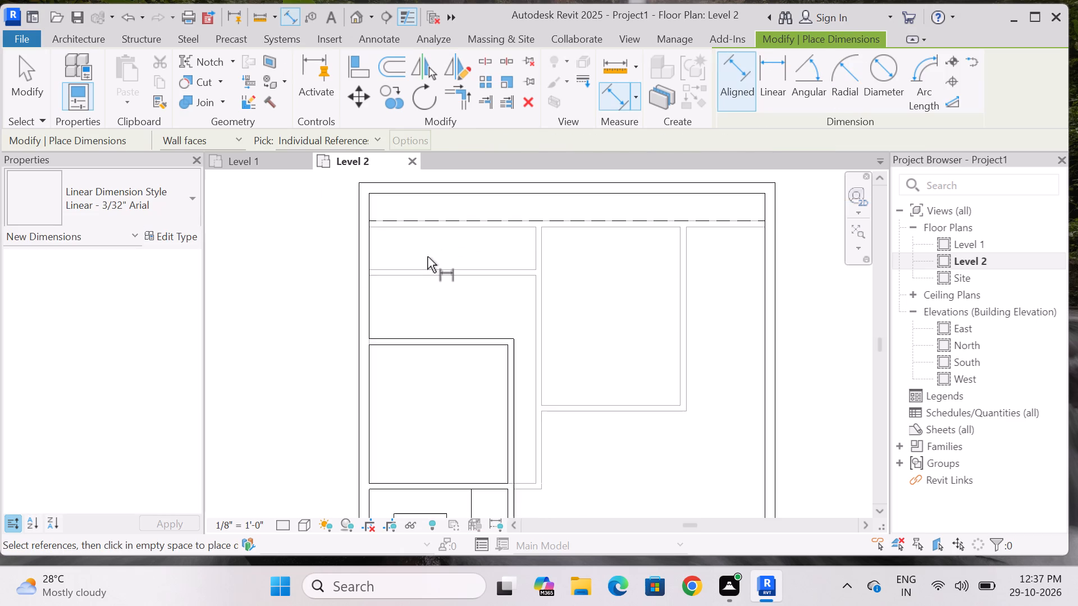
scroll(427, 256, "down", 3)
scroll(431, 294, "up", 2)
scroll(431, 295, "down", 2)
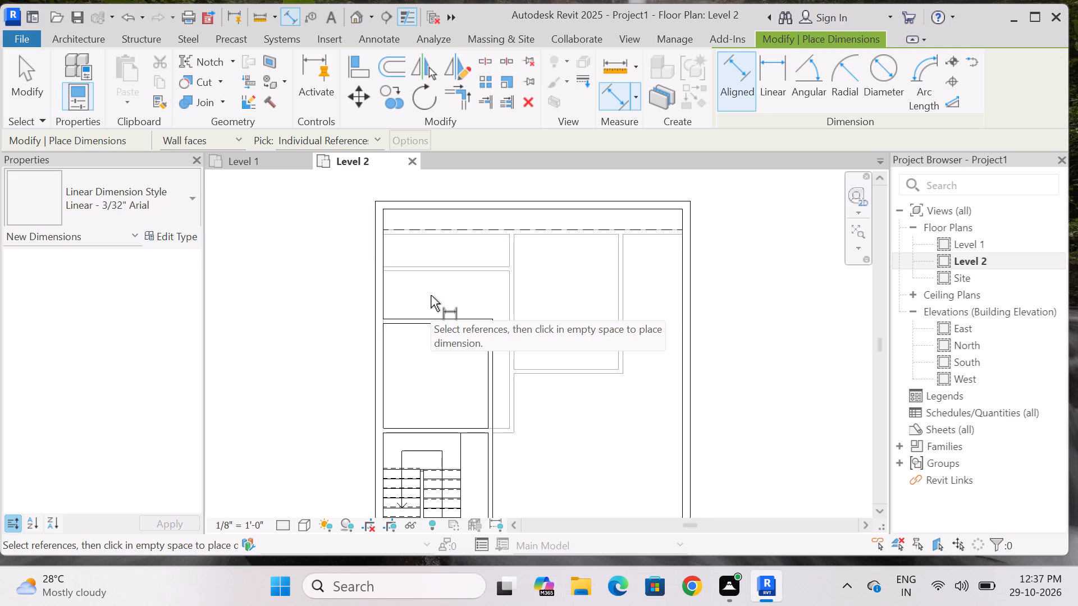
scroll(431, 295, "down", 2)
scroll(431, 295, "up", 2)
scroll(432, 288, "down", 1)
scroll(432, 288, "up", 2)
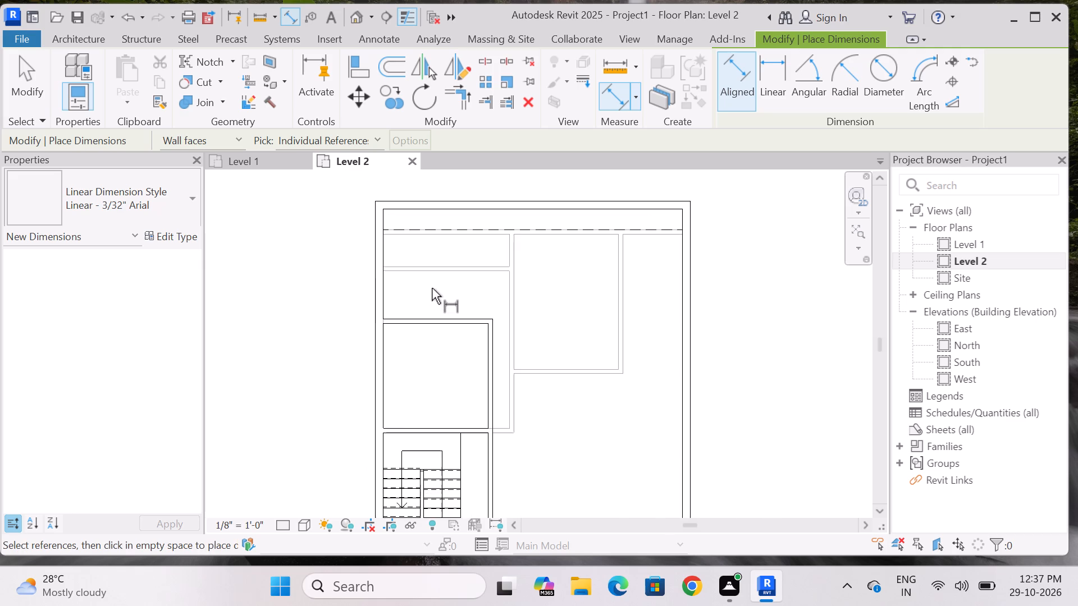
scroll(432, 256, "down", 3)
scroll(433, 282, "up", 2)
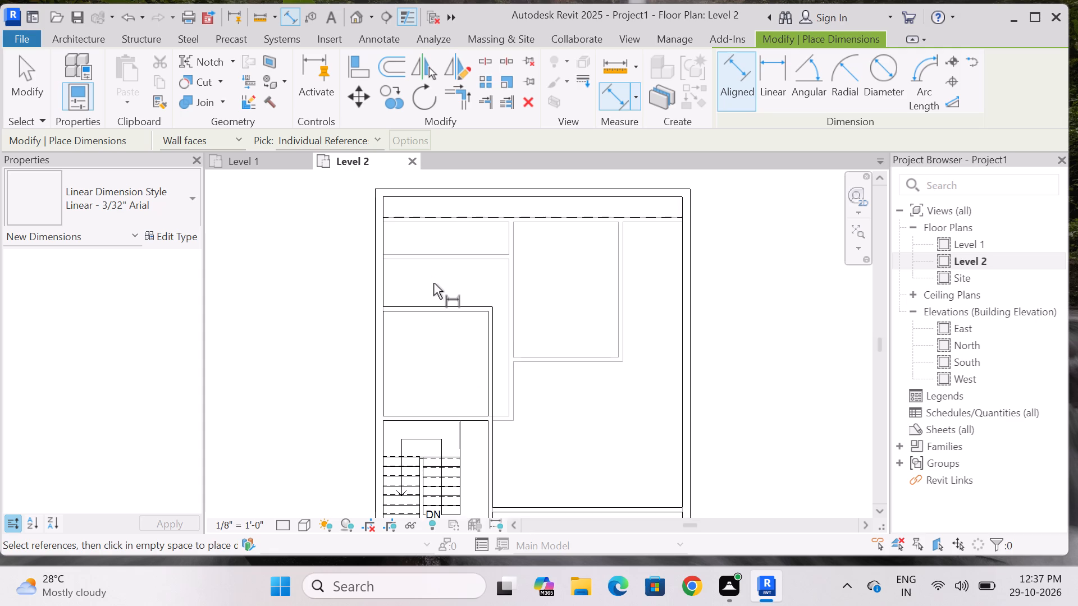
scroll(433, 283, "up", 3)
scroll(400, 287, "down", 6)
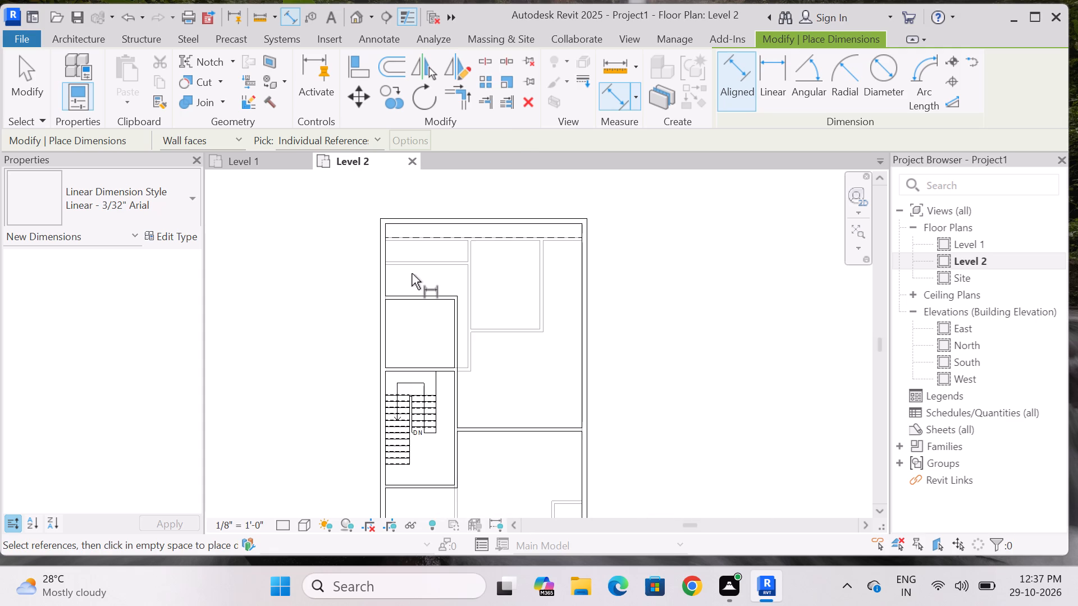
Measure the gap between the stair's east edge line and the inner face of the stair enclosure's east wall.
scroll(412, 273, "up", 3)
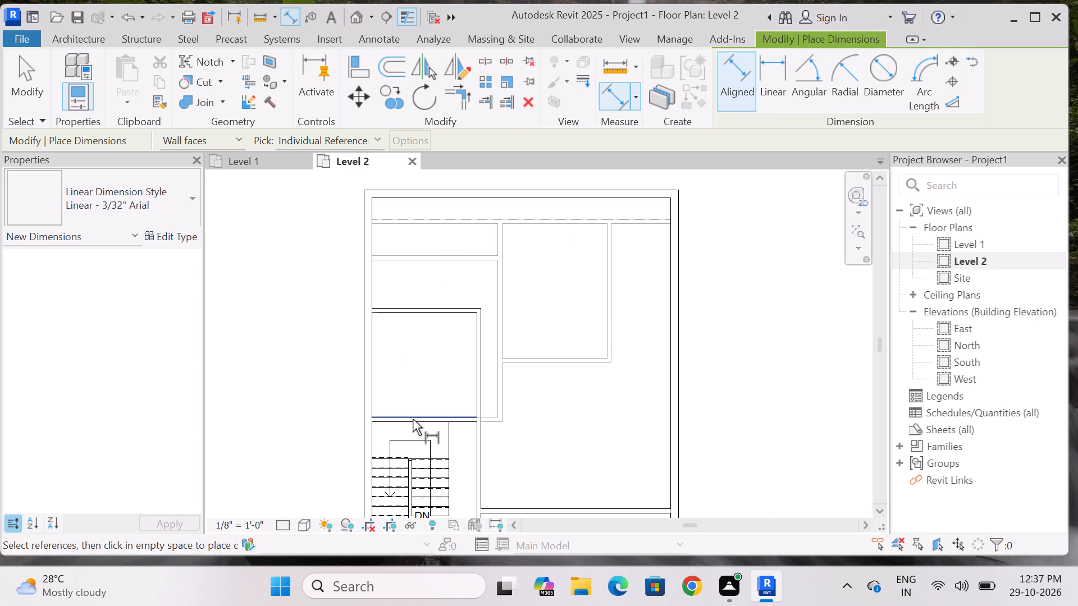
scroll(431, 446, "up", 6)
left_click(466, 425)
left_click(532, 419)
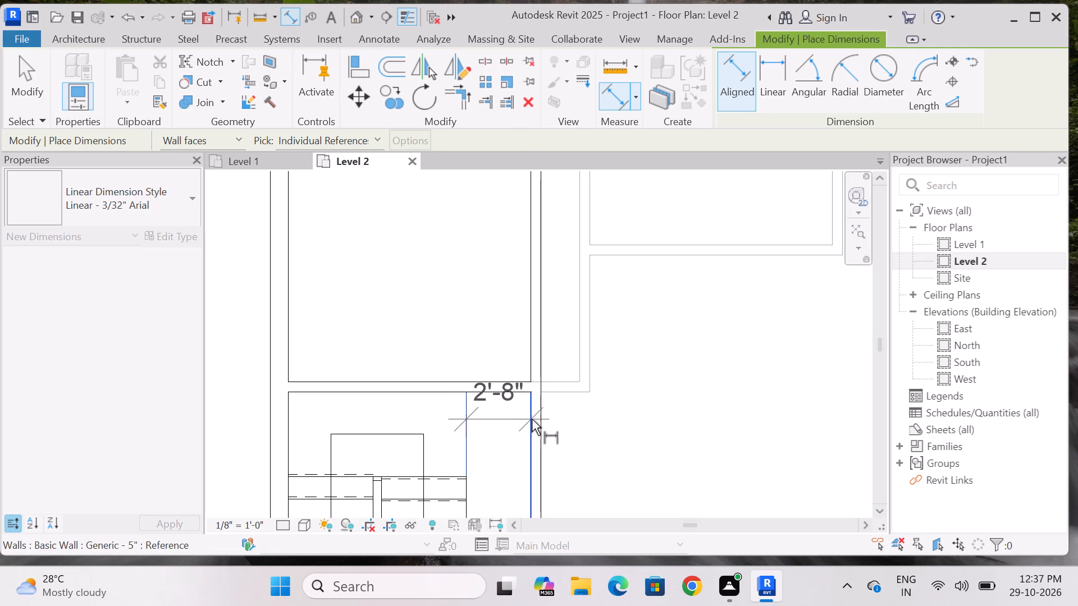
key("Escape")
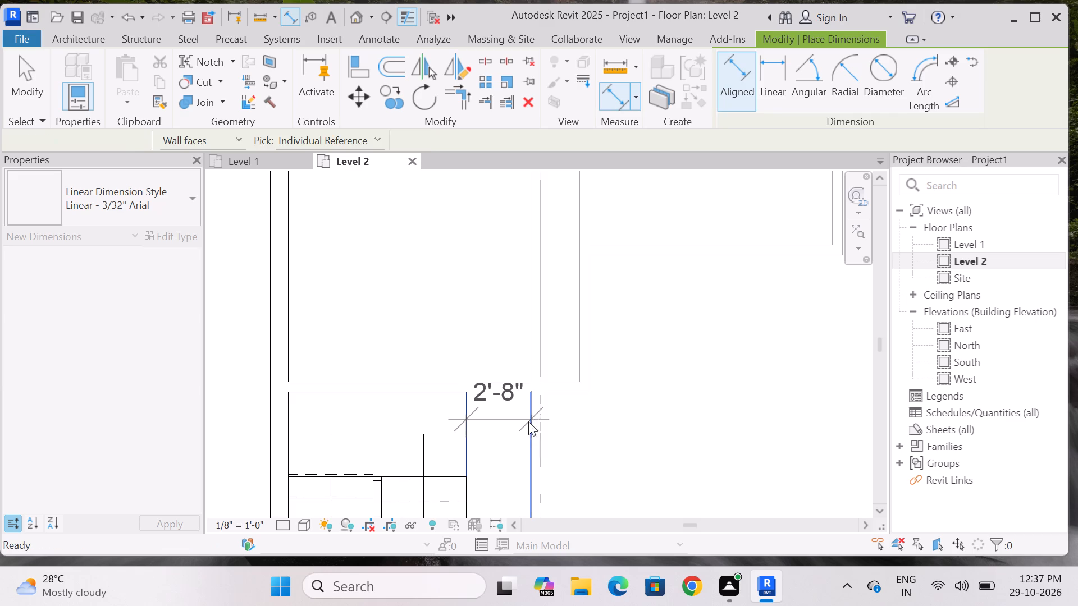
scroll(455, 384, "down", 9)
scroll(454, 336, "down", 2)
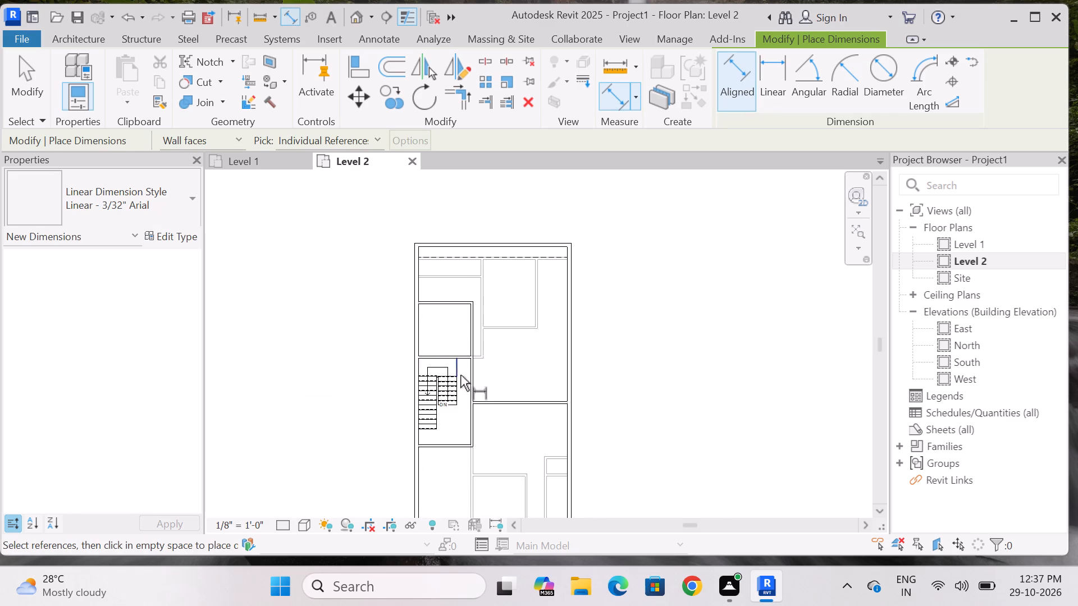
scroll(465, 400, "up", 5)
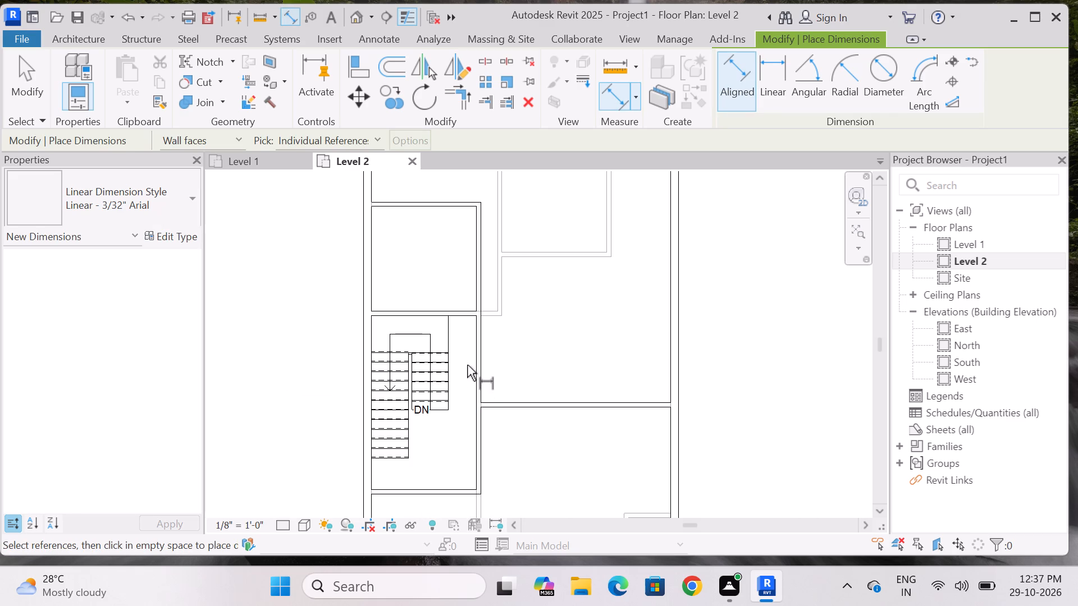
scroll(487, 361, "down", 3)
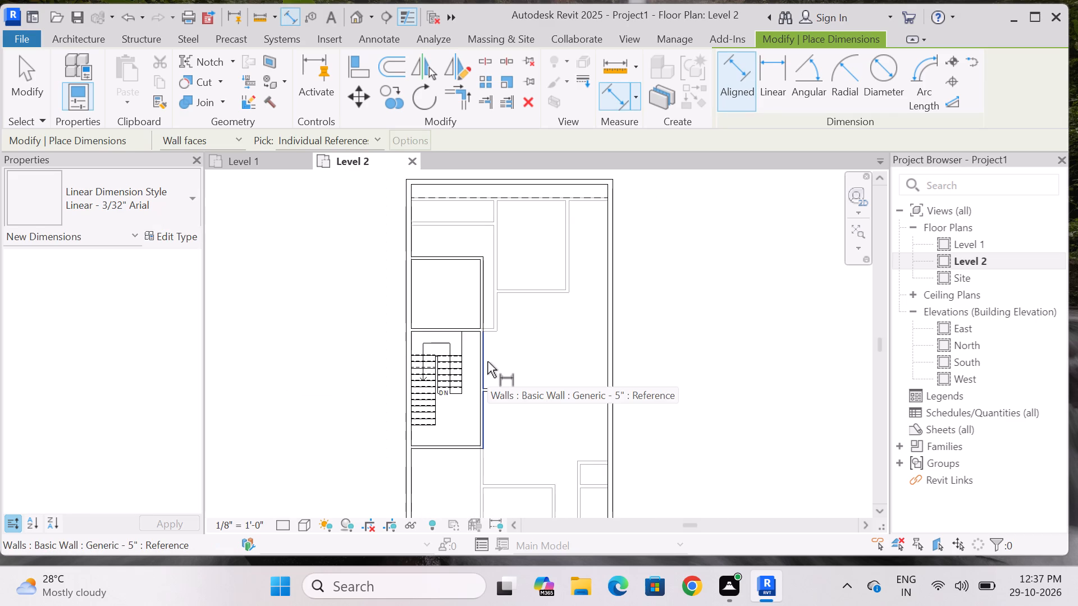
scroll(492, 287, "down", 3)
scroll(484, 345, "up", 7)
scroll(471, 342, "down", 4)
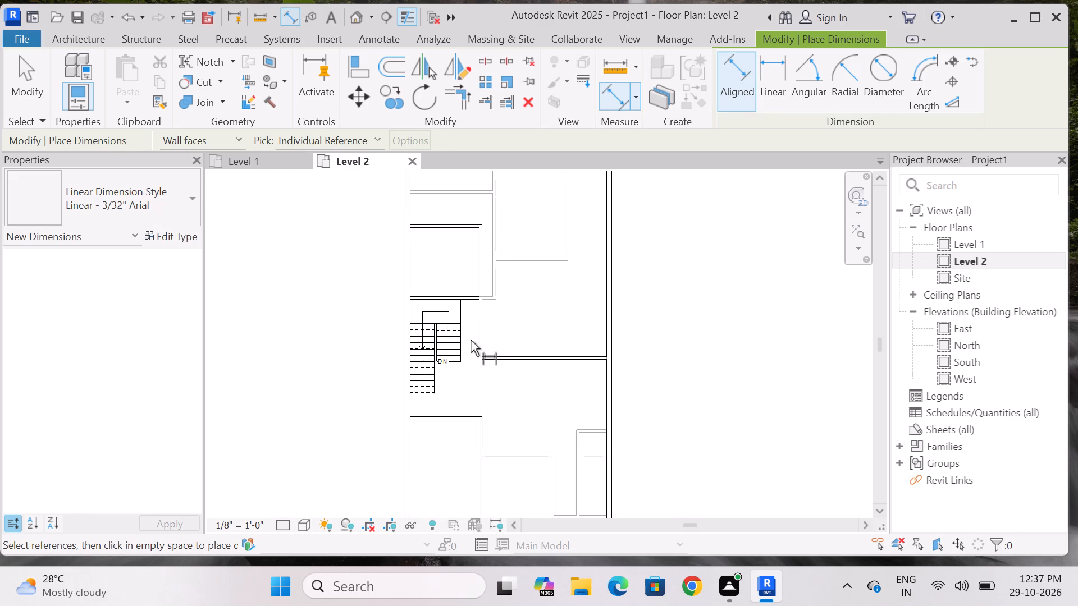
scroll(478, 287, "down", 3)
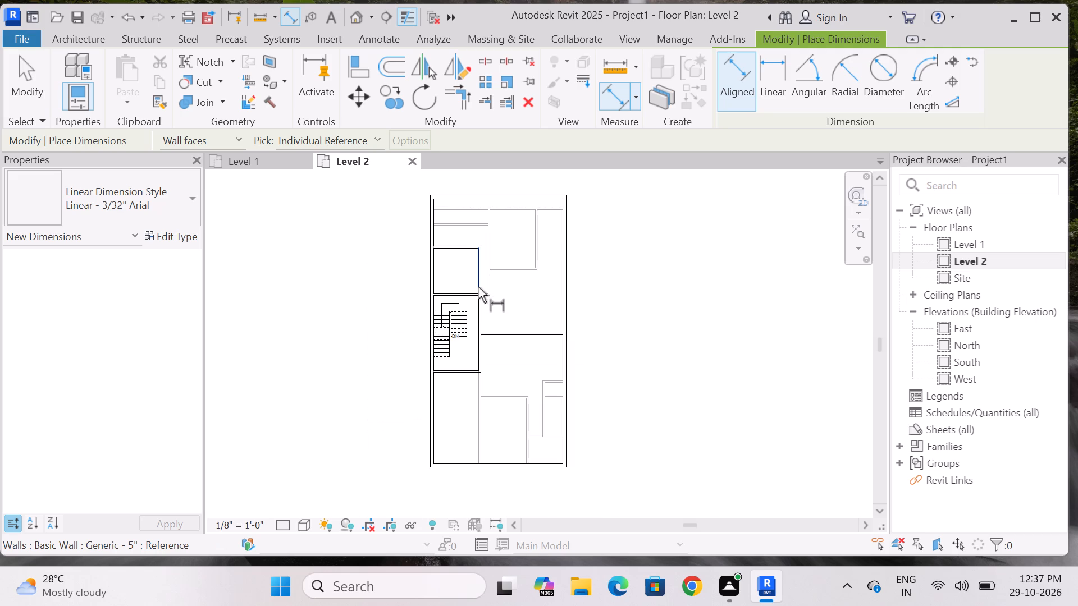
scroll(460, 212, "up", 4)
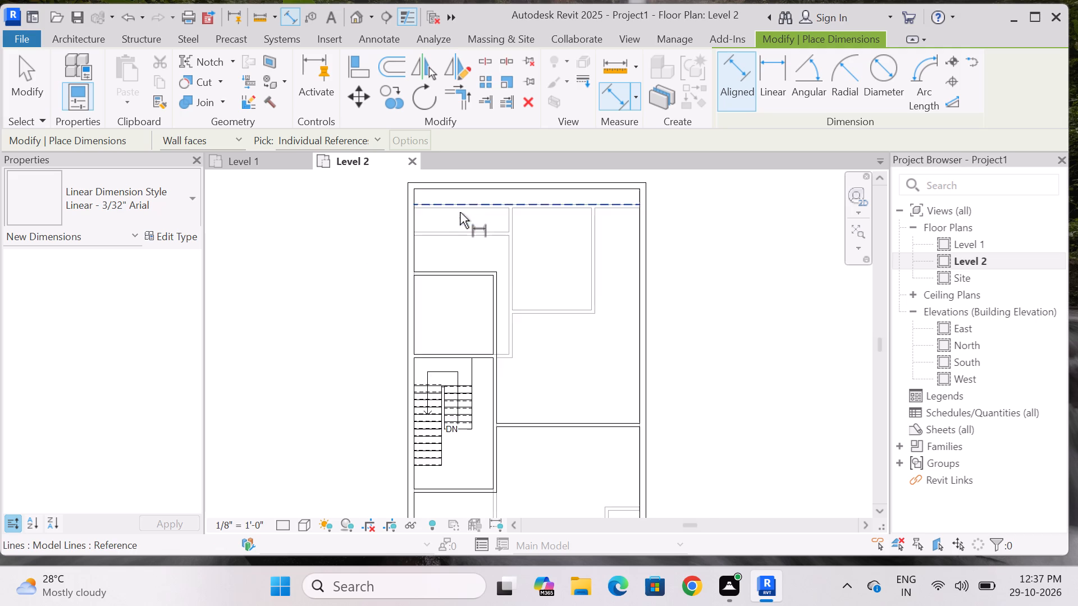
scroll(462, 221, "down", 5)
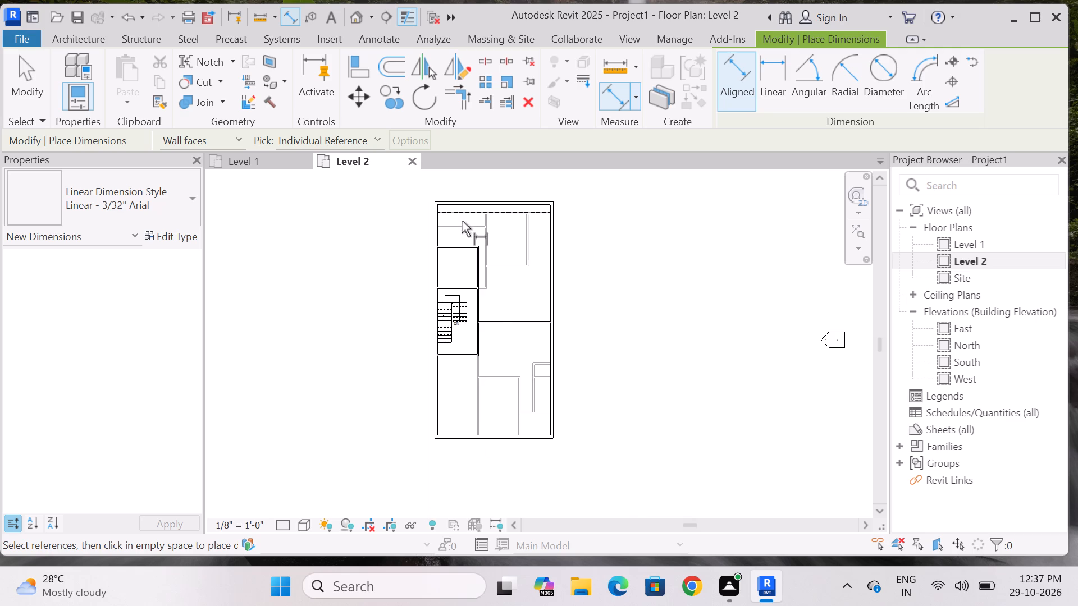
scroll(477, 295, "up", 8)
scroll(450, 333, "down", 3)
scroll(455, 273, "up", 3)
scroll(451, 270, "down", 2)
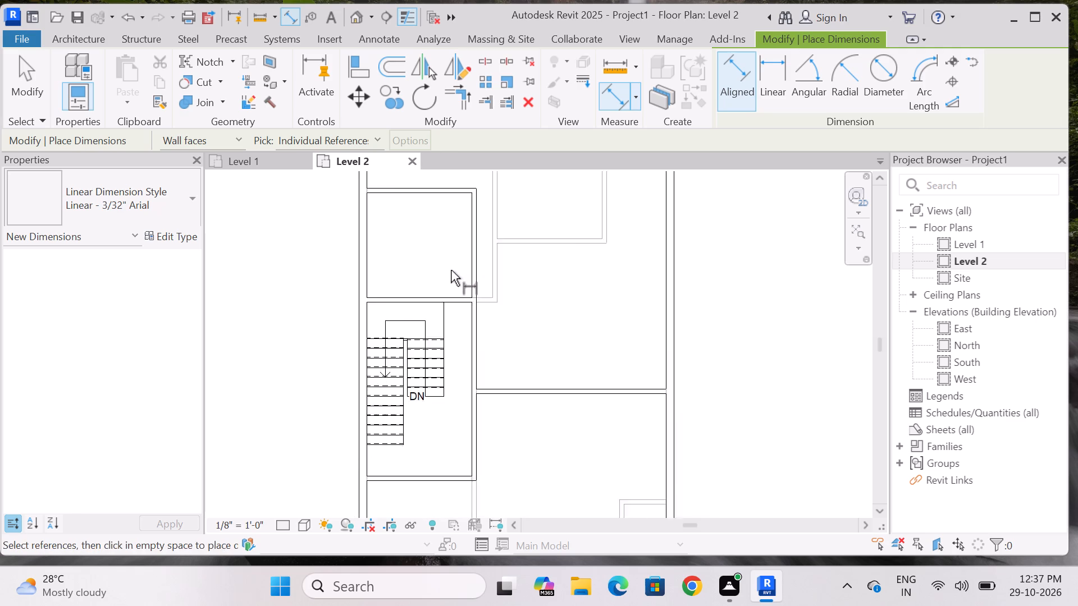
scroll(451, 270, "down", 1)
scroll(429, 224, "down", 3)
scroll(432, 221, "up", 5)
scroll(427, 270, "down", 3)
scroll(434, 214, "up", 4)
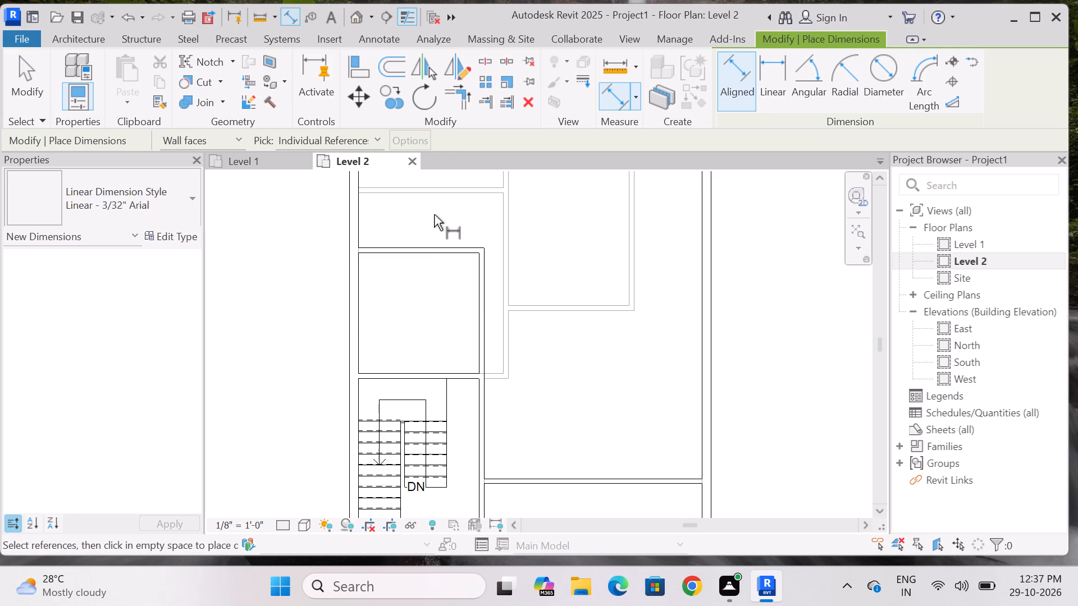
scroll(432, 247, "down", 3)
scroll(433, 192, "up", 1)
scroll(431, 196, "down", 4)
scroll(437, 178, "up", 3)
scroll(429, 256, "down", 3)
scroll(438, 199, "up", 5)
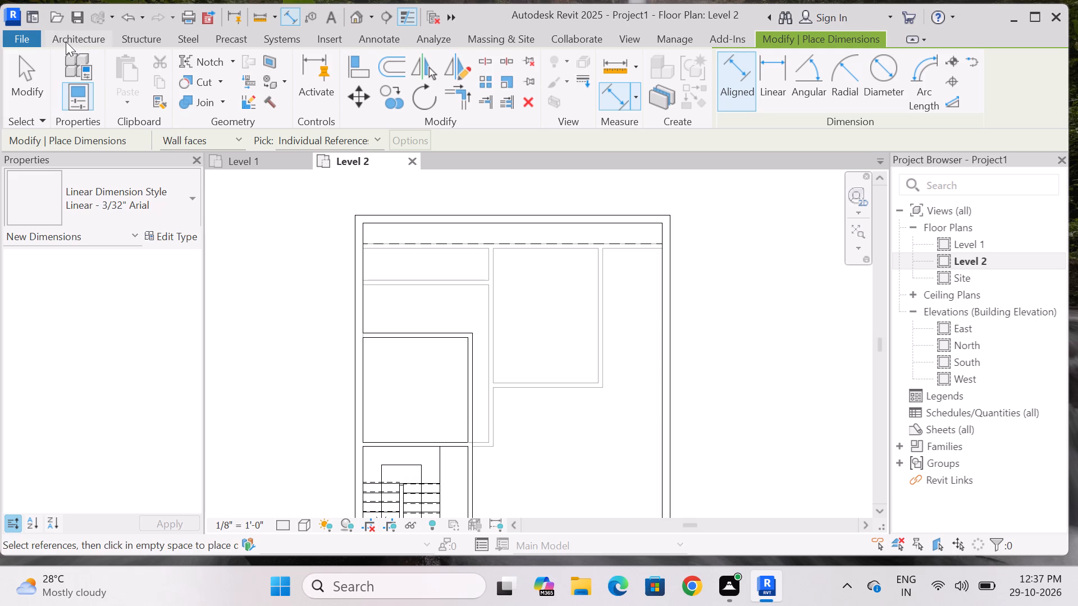
Draw a 28'-6" Generic - 5" wall between the west and east outer walls, along the dashed line near the north wall.
key("Escape")
left_click(67, 70)
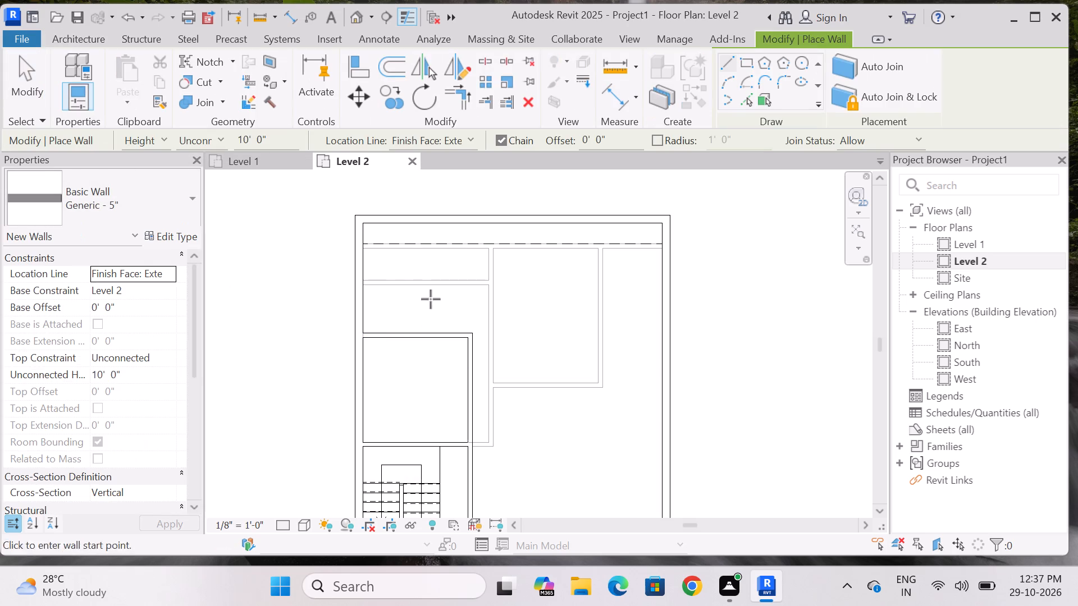
scroll(428, 254, "up", 4)
left_click(313, 249)
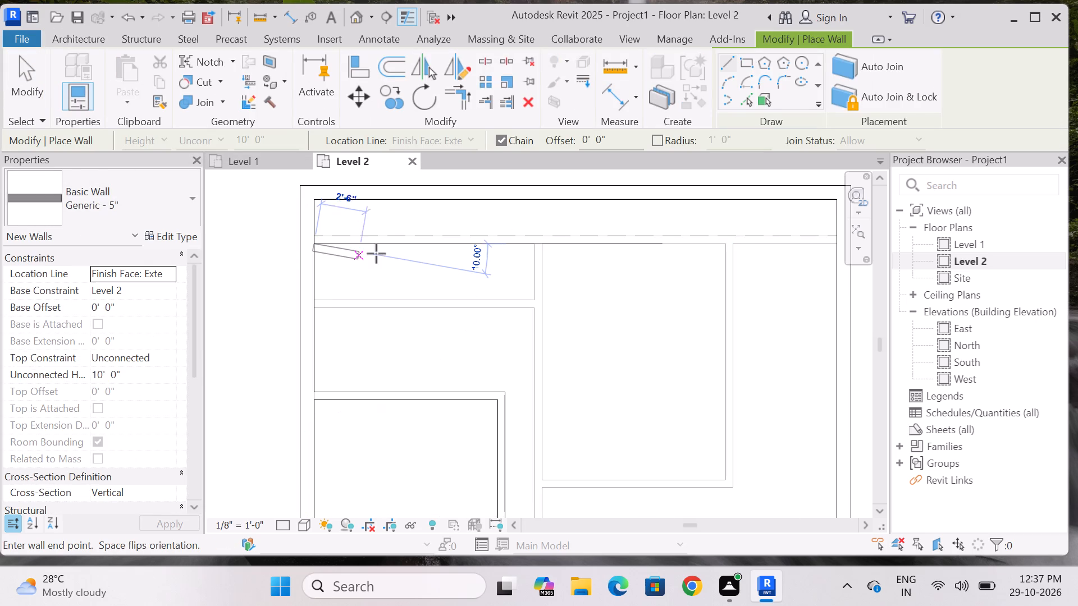
key("space")
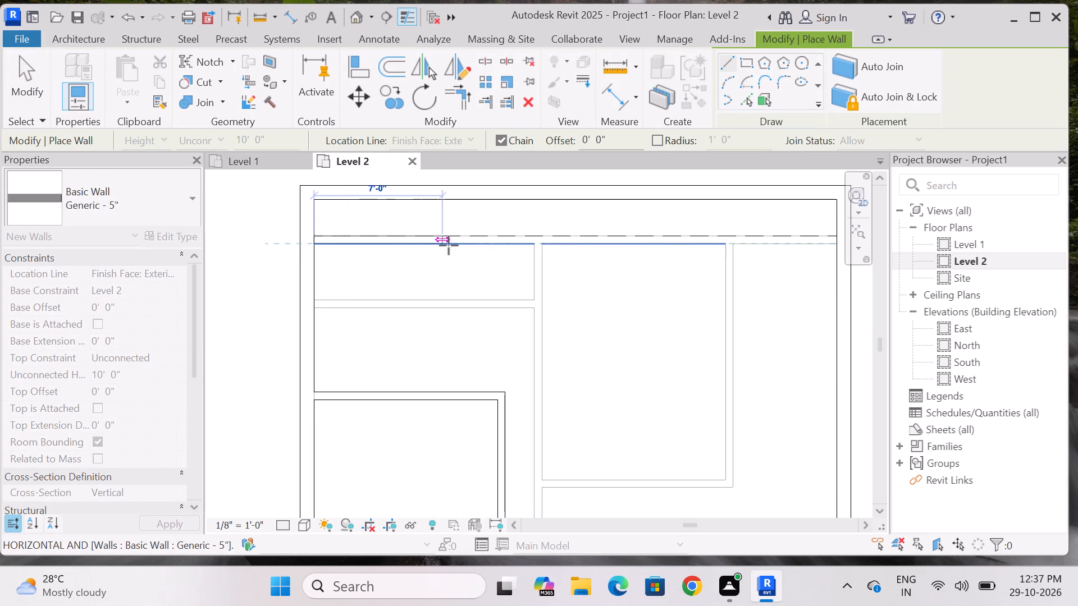
left_click(837, 244)
key("Escape")
Draw a Generic - 5" wall about 8'-1" long, 7' from the west outer wall, from the new northern partition south to the room wall.
scroll(450, 258, "down", 2)
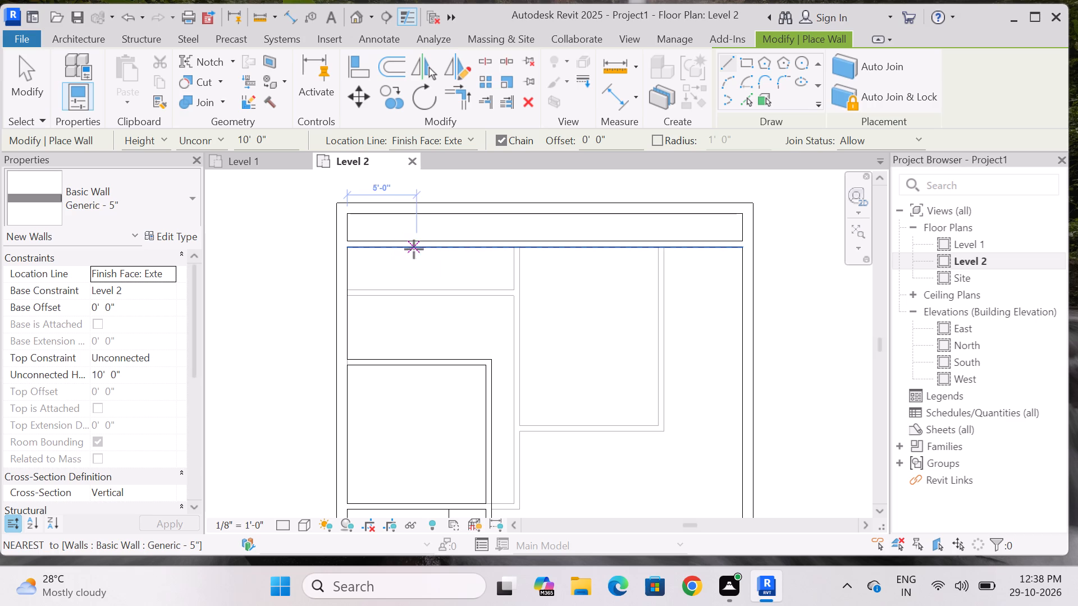
left_click(431, 249)
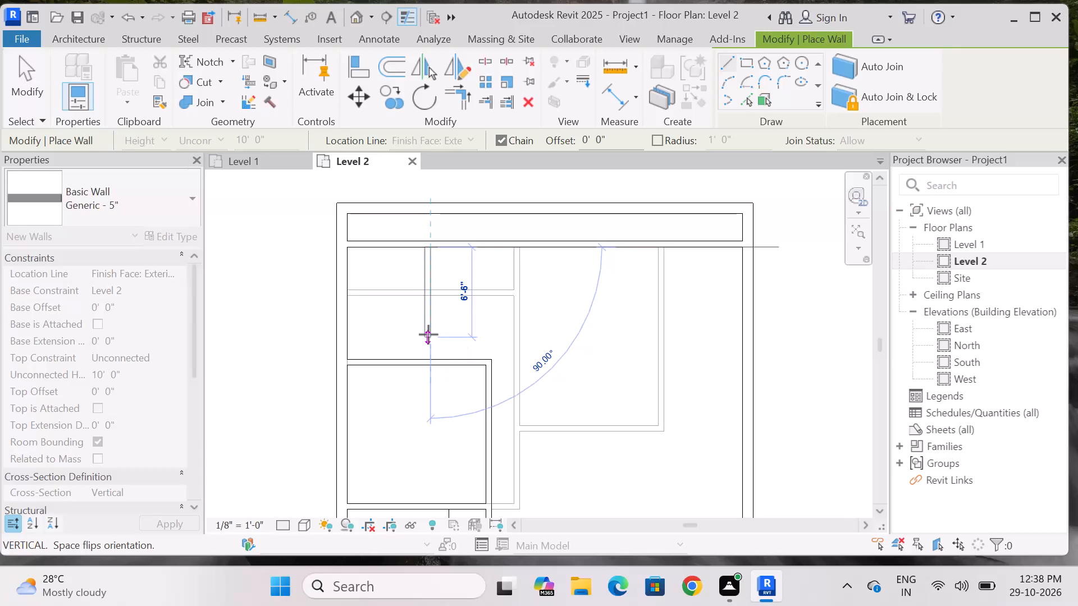
key("Escape")
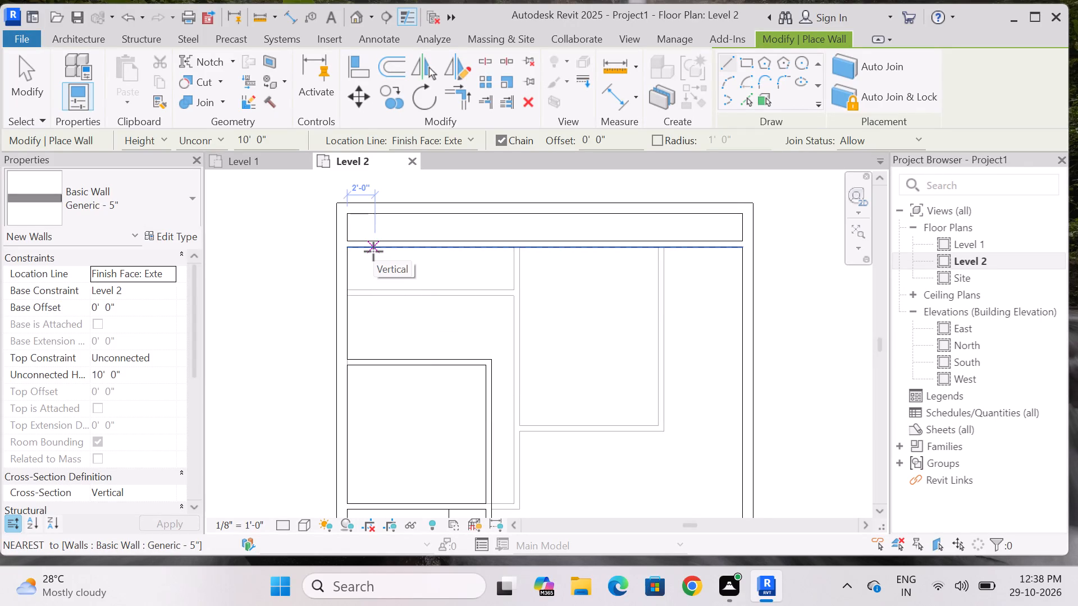
type("7'")
key("Return")
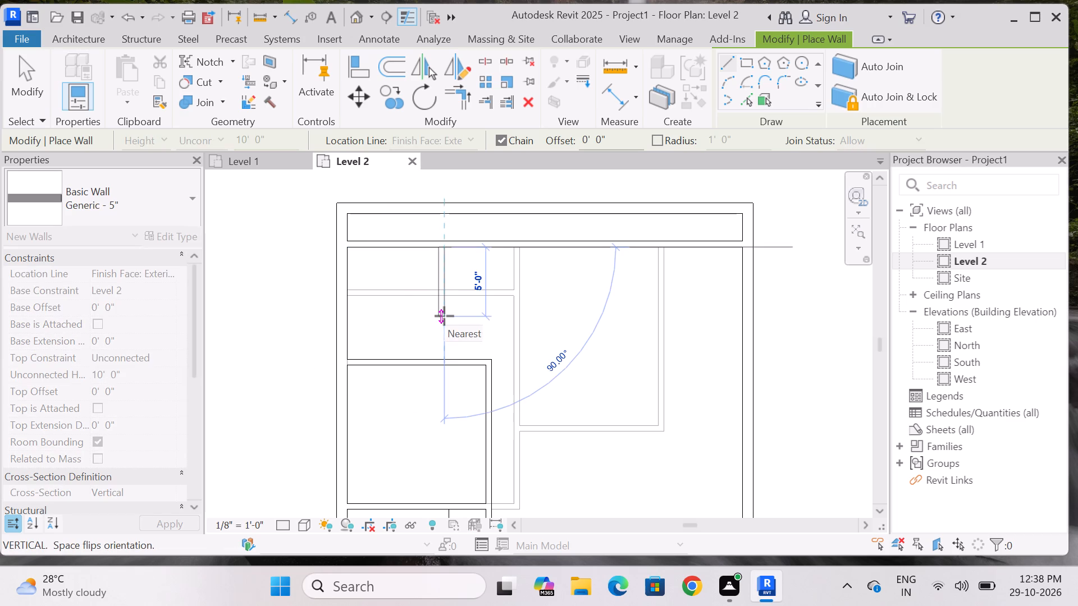
key("space")
scroll(443, 358, "up", 3)
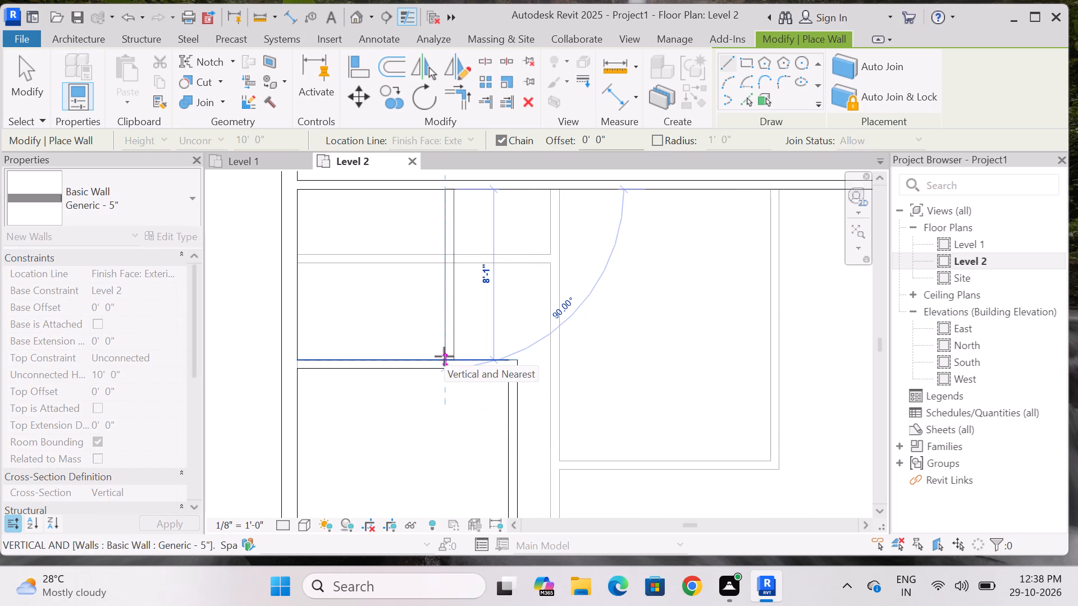
left_click(444, 356)
key("Escape")
scroll(400, 337, "down", 5)
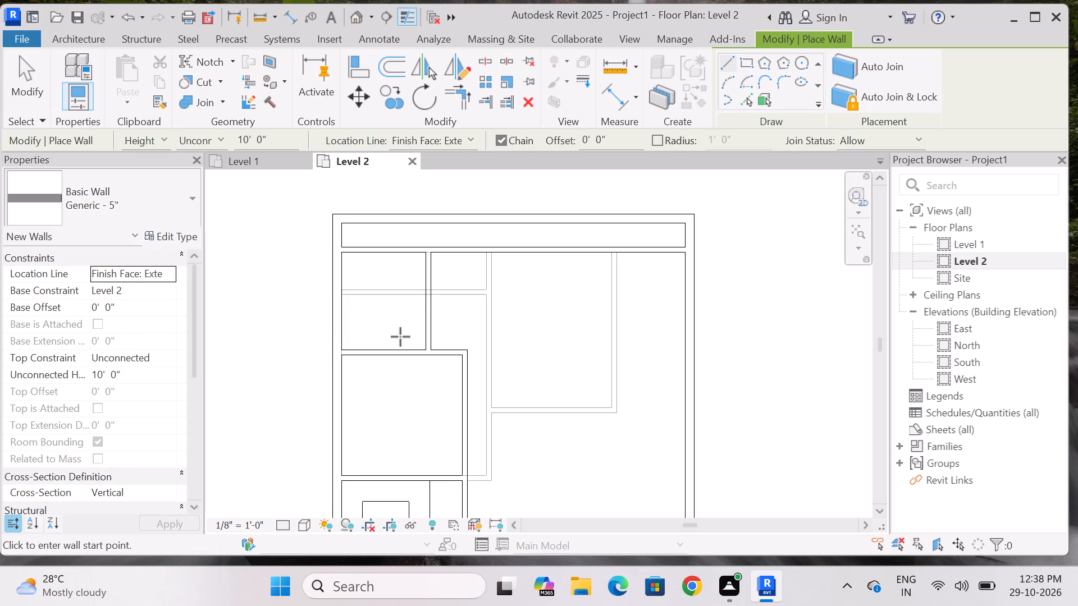
scroll(438, 261, "up", 8)
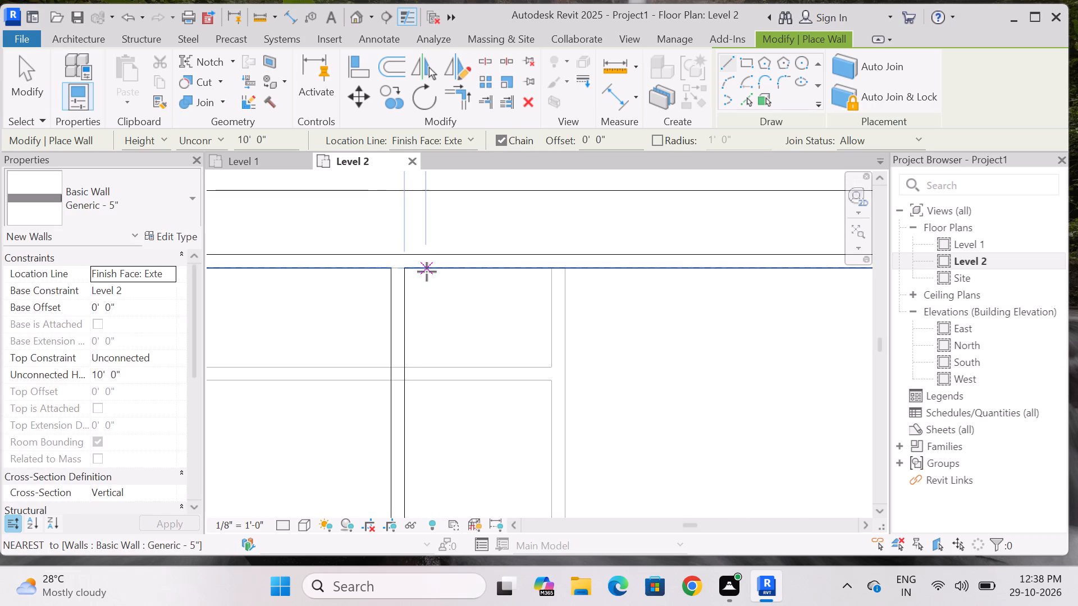
Draw Generic - 5" walls enclosing a small room: start 4' east of the short partition, run 5' south, and return west to it.
key("4")
key("apostrophe")
key("Return")
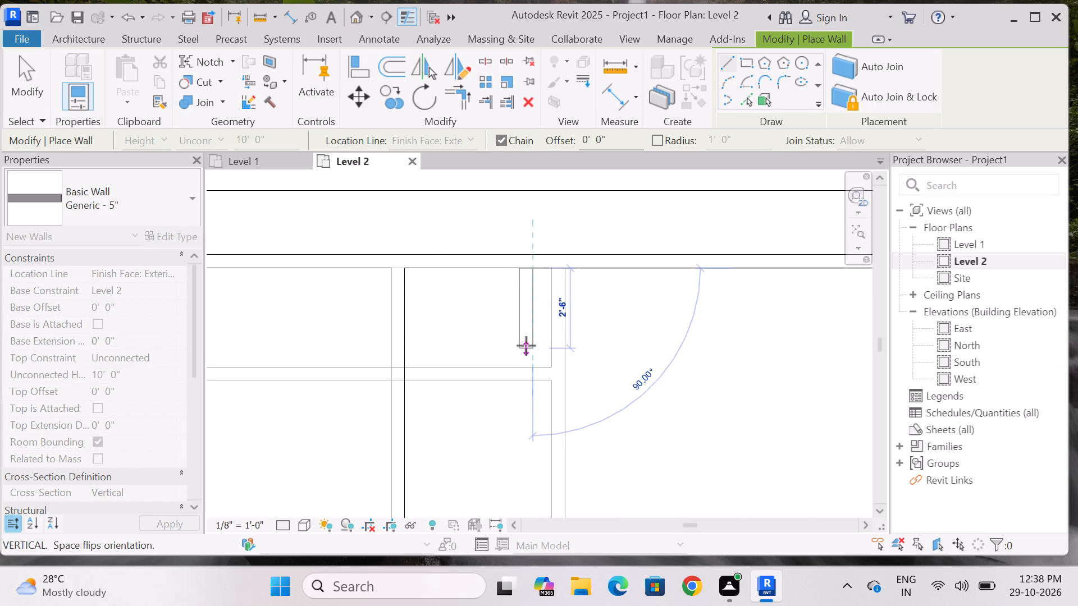
scroll(526, 346, "down", 2)
key("space")
scroll(526, 345, "down", 4)
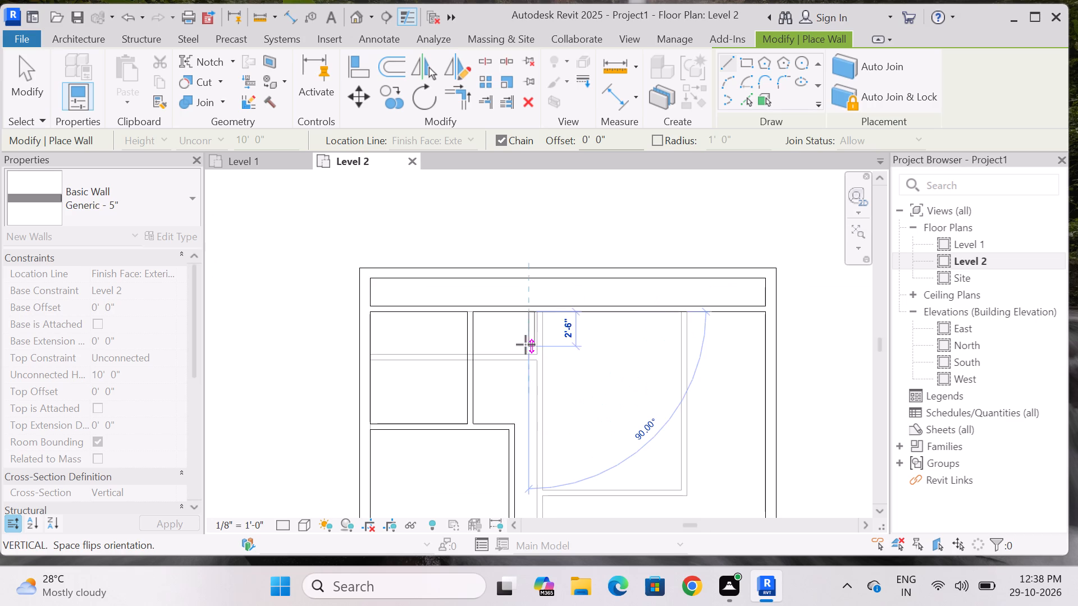
scroll(526, 368, "up", 3)
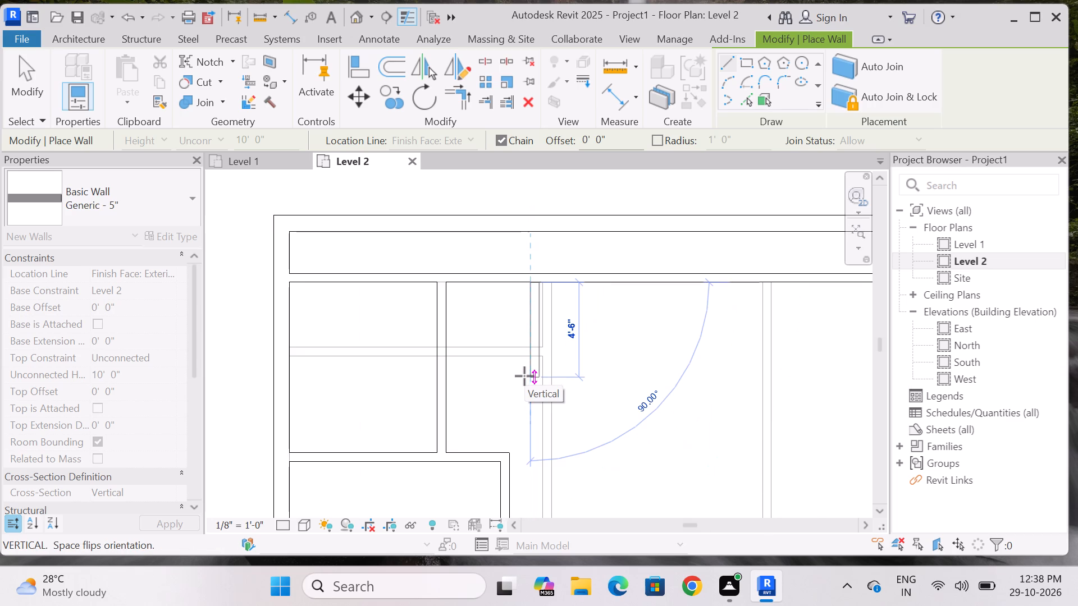
left_click(524, 383)
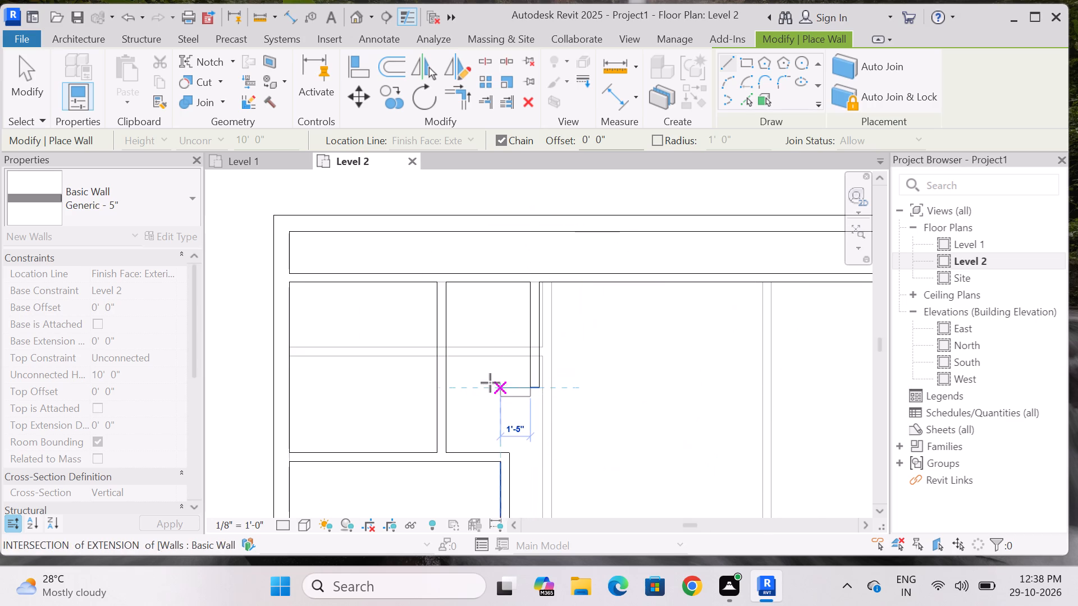
left_click(449, 383)
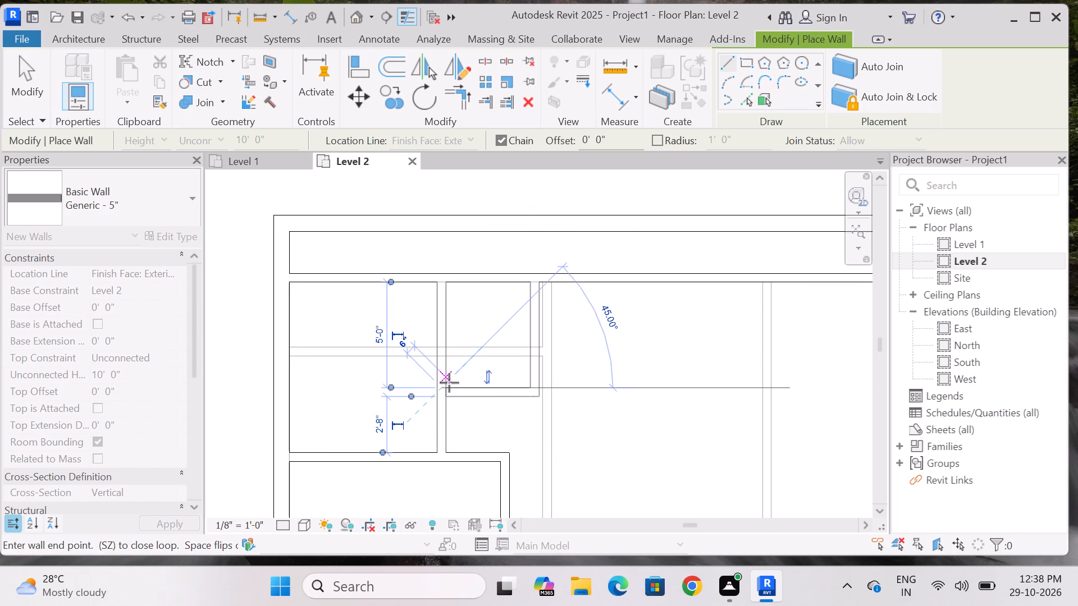
key("Escape")
scroll(465, 284, "down", 5)
scroll(488, 361, "up", 2)
key("Escape")
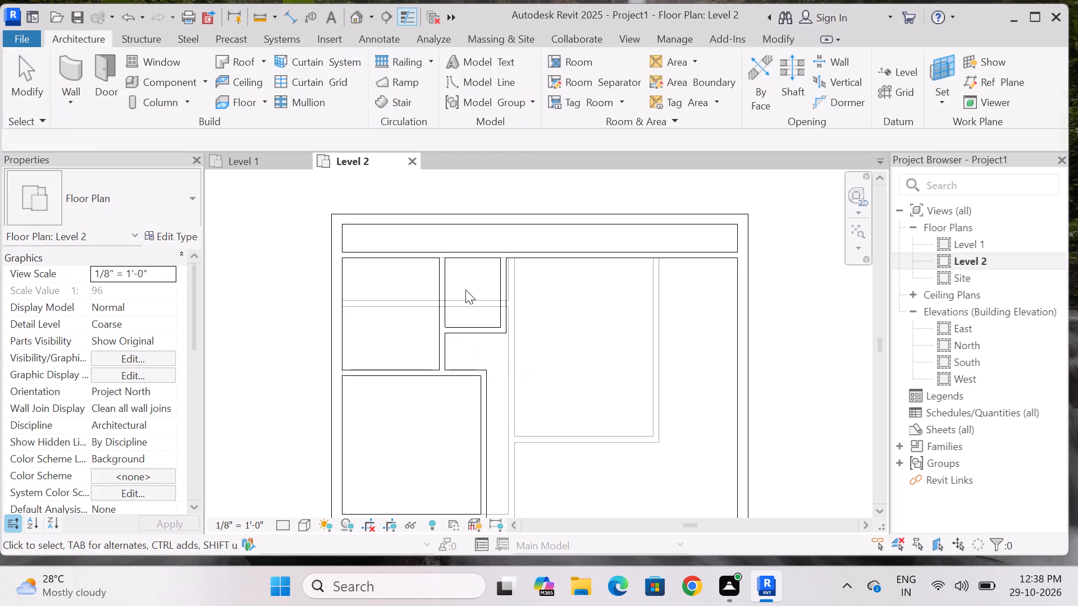
Shorten the partition on the small room's west side so its south end meets the small room's south wall.
scroll(462, 282, "down", 2)
scroll(461, 325, "up", 5)
left_click(442, 338)
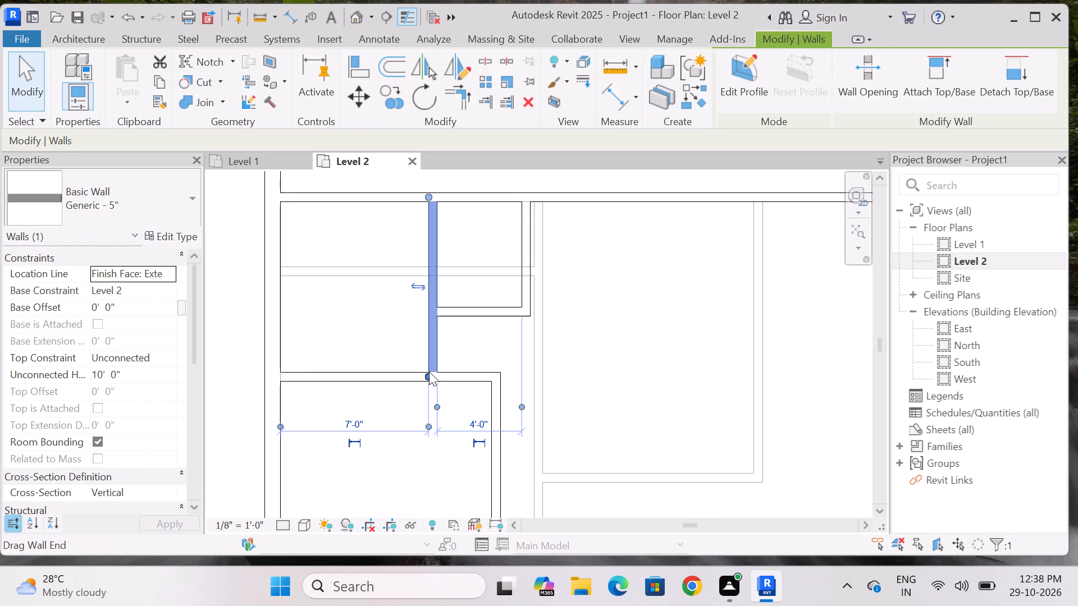
left_click_drag(430, 377, 430, 313)
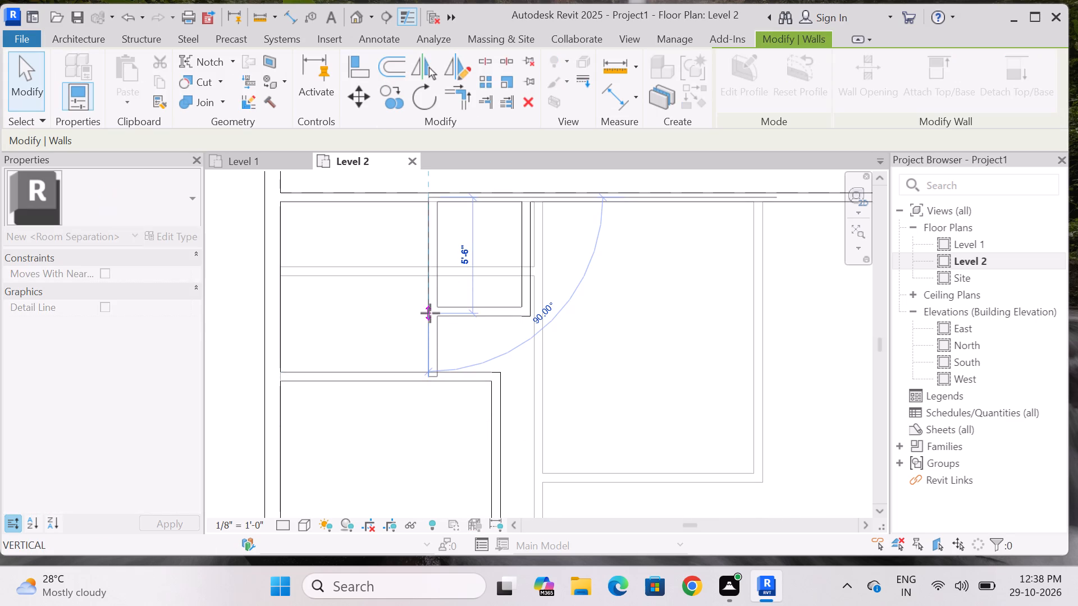
left_click_drag(430, 313, 430, 316)
key("Escape")
scroll(441, 299, "up", 4)
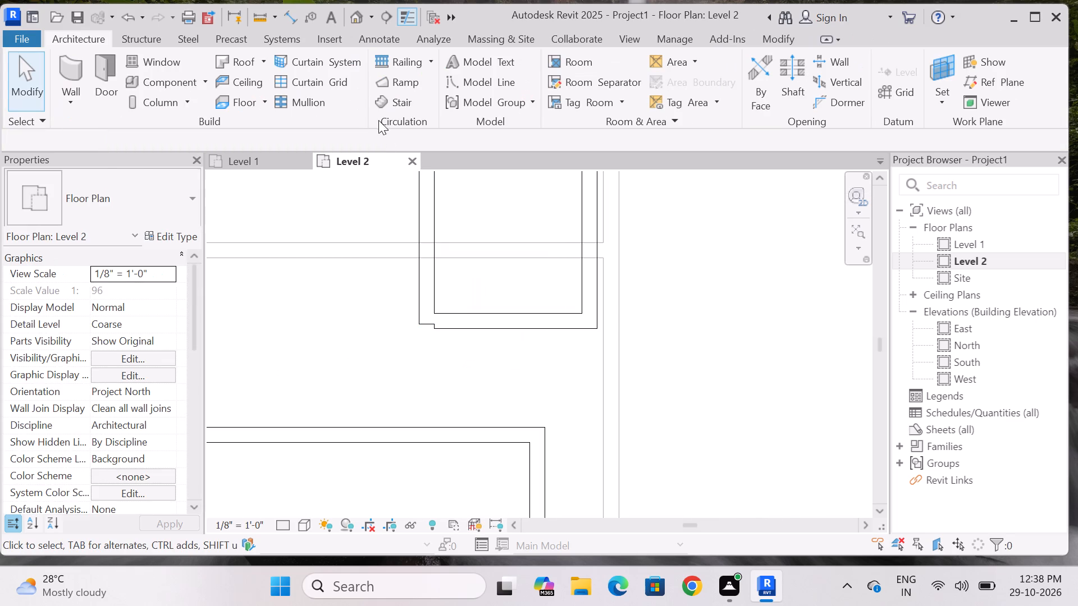
Trim the small room's west and south walls to a clean corner.
left_click(782, 38)
left_click(454, 93)
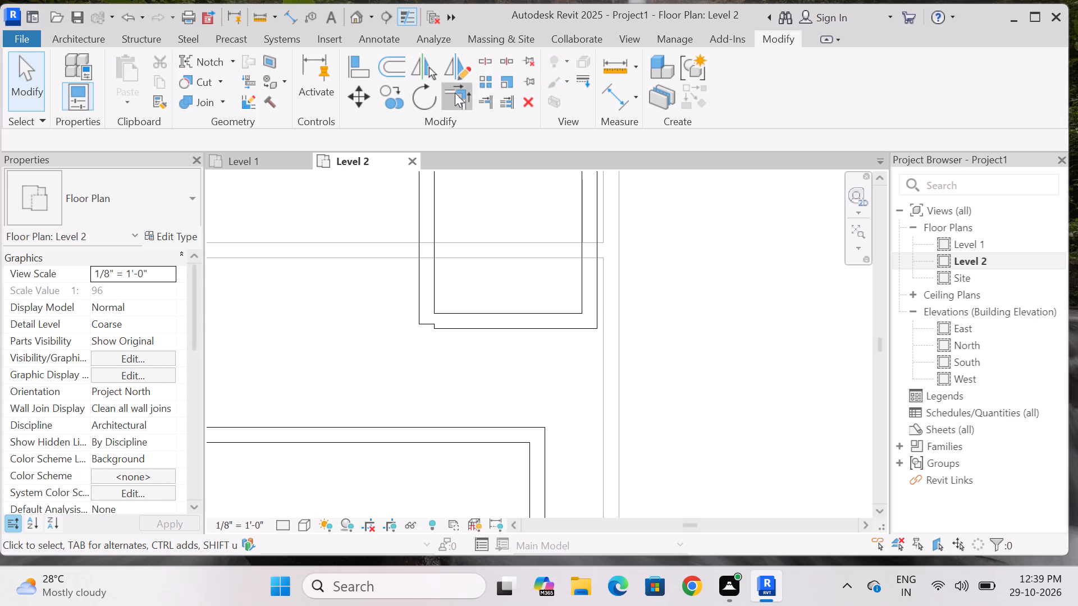
scroll(459, 267, "up", 3)
left_click(414, 239)
left_click(456, 346)
scroll(457, 261, "down", 7)
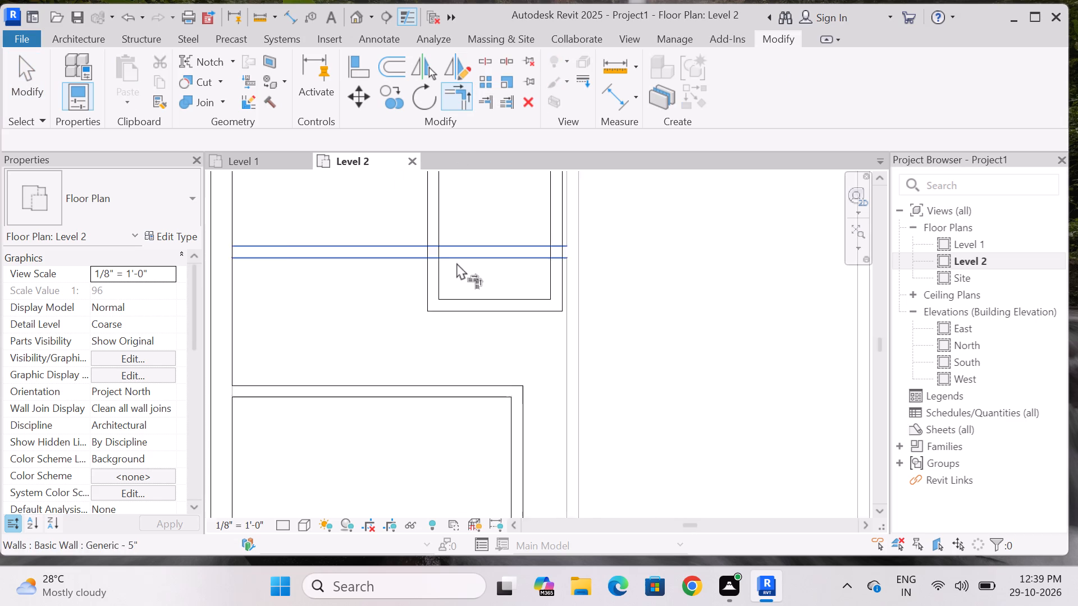
scroll(456, 263, "down", 1)
key("Escape")
scroll(437, 325, "down", 2)
Measure the gap between the small room's south wall and the north face of the larger room below it.
left_click(291, 15)
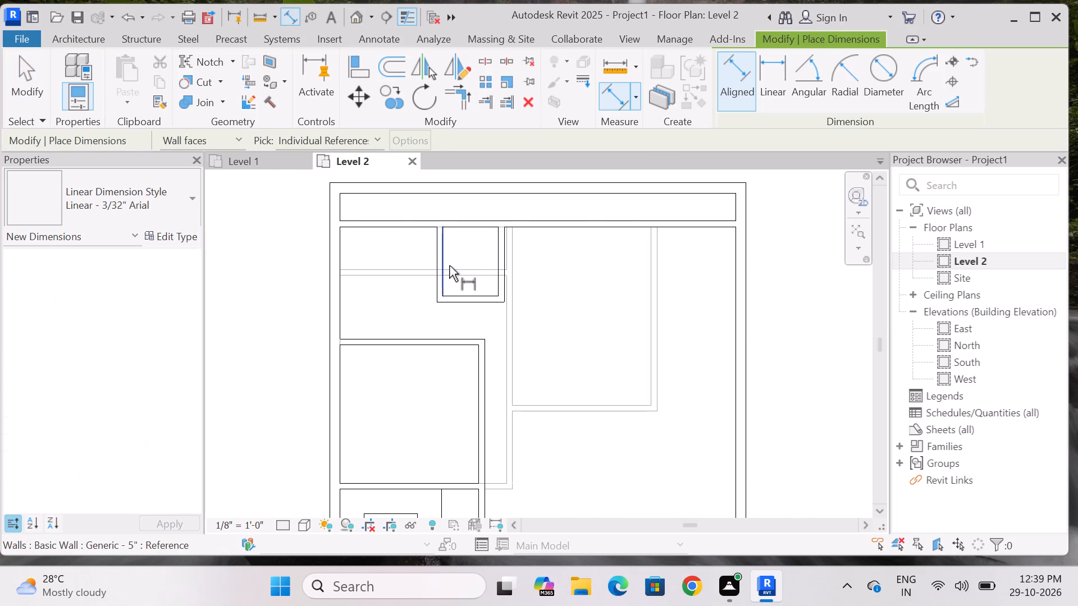
scroll(455, 269, "up", 4)
left_click(466, 388)
left_click(477, 327)
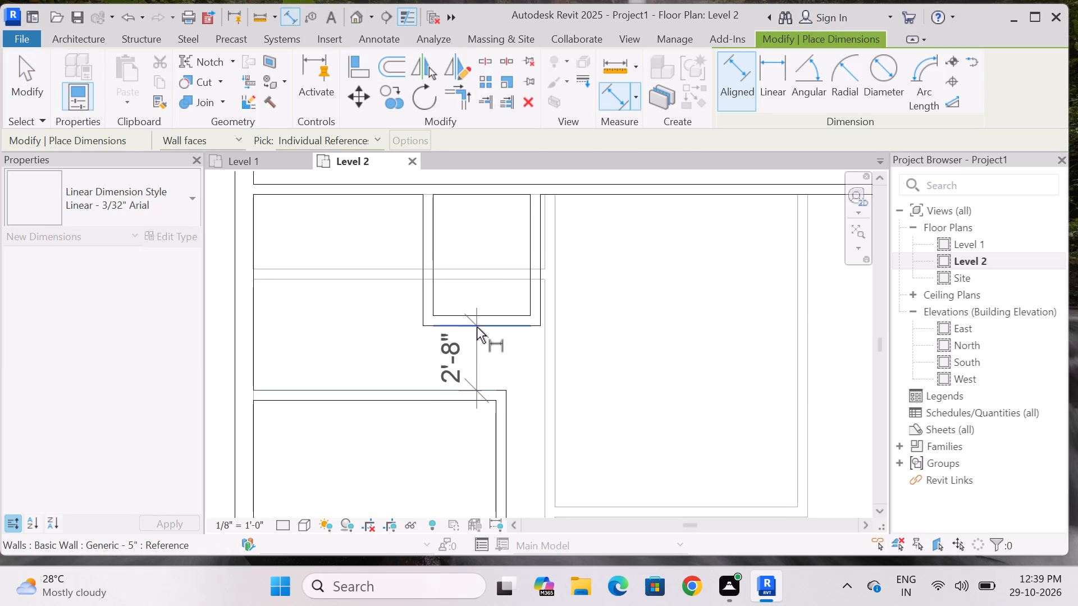
key("Escape")
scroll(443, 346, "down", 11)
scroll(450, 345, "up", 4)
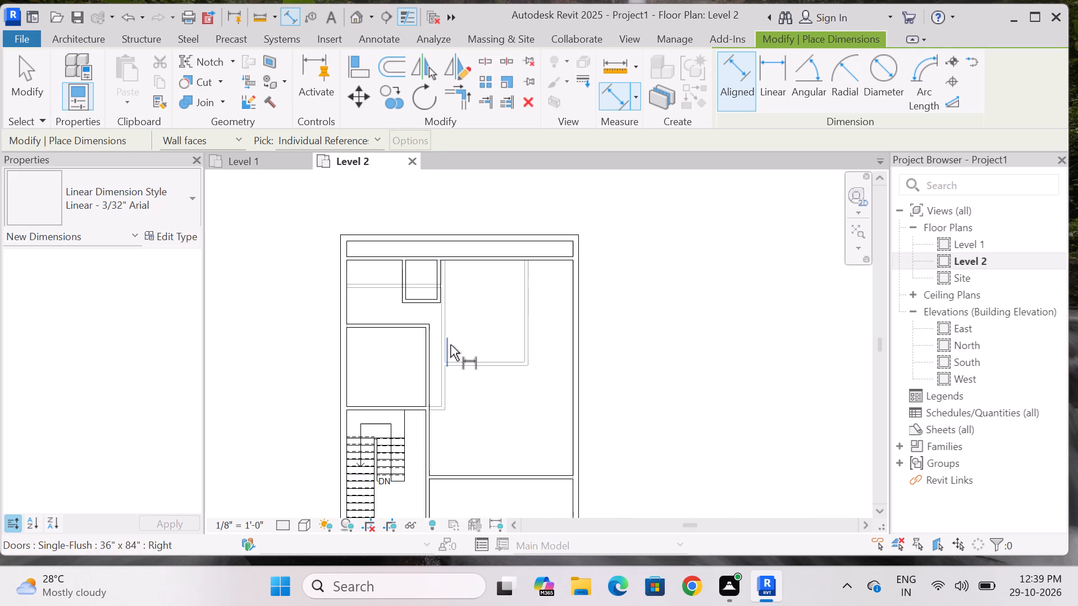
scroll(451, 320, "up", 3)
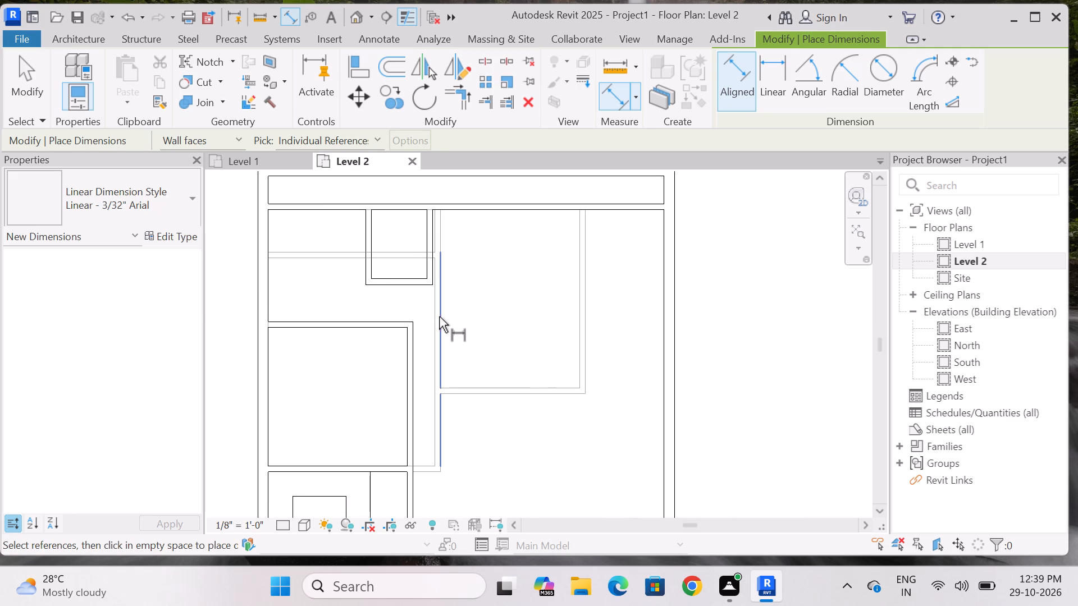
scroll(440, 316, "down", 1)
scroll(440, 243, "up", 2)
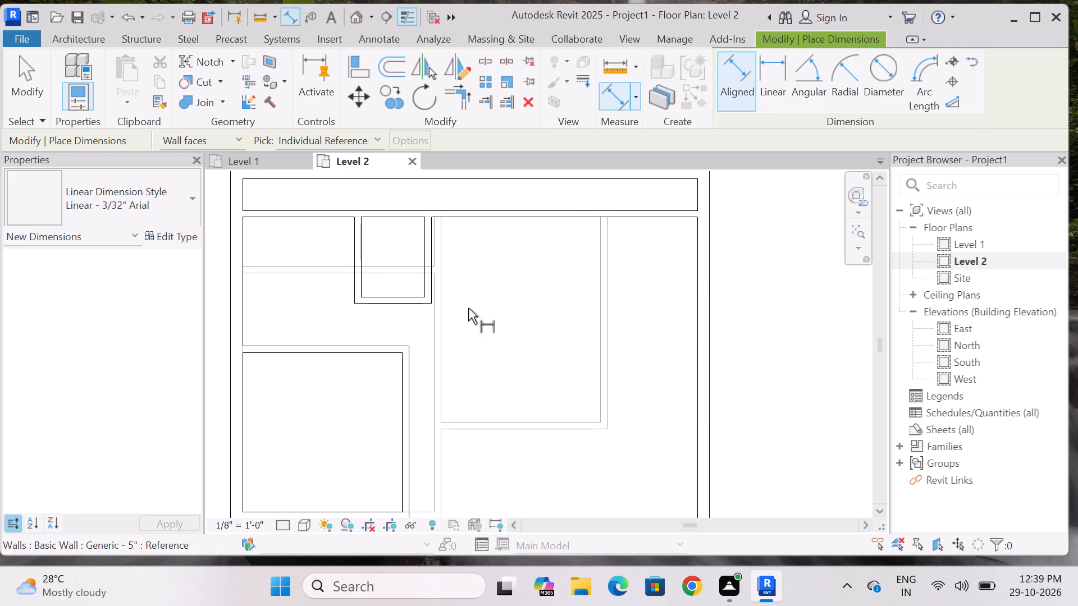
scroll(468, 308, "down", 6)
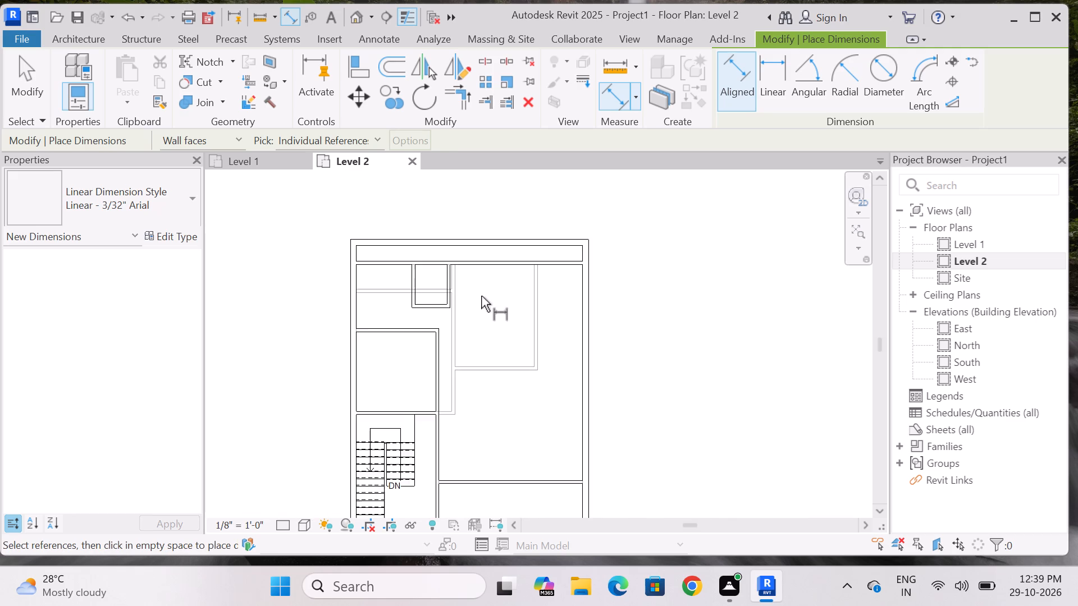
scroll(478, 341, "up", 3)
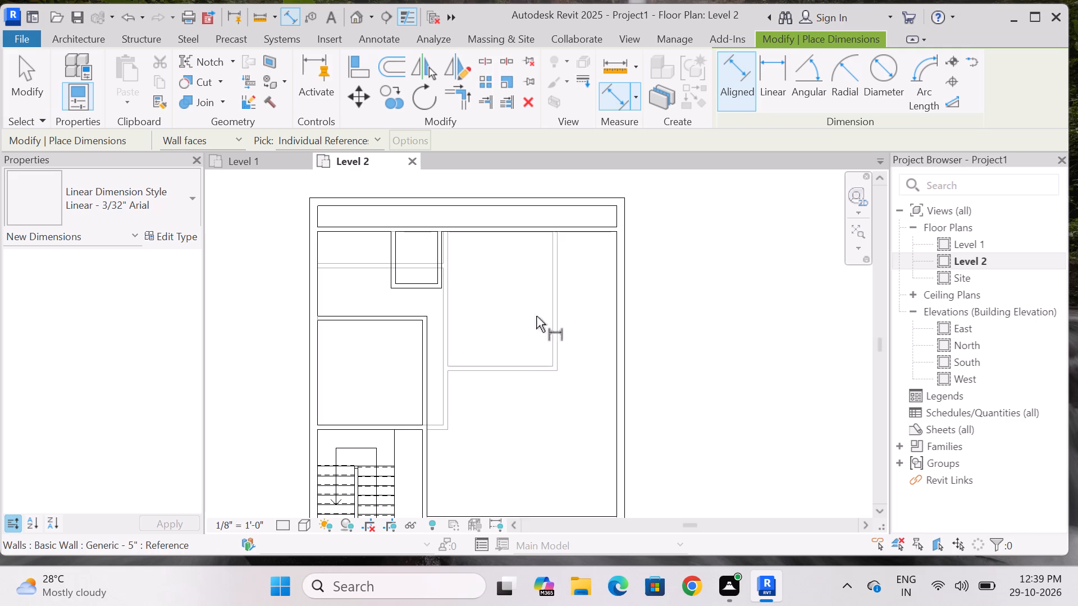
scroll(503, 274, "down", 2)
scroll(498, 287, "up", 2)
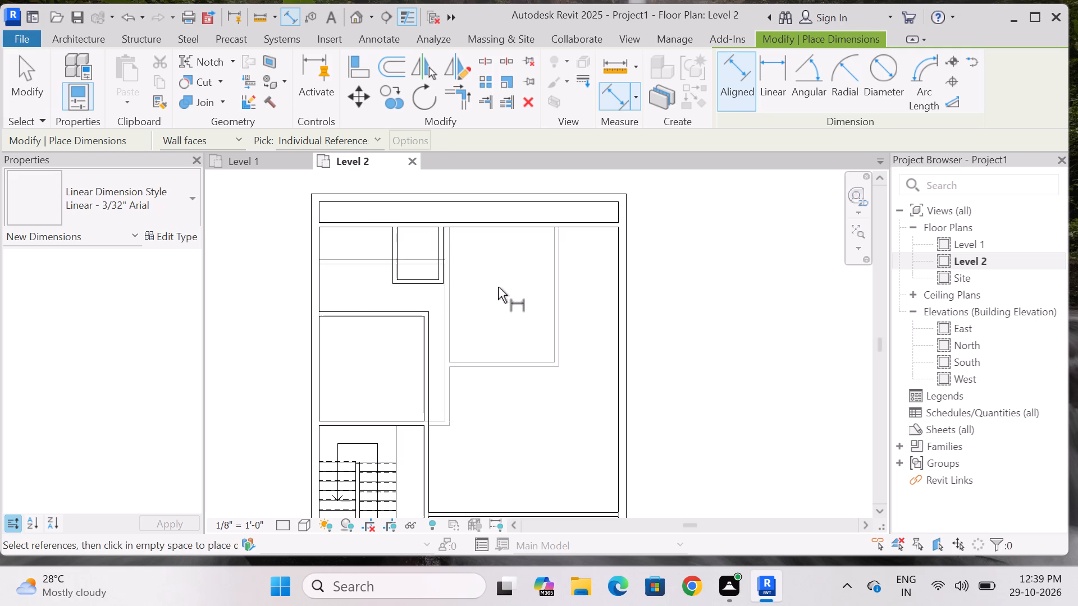
Draw Generic - 5" walls for the northeast room: 12' from the east outer wall, 14' south from the northern partition, and east to the outer wall.
left_click(80, 38)
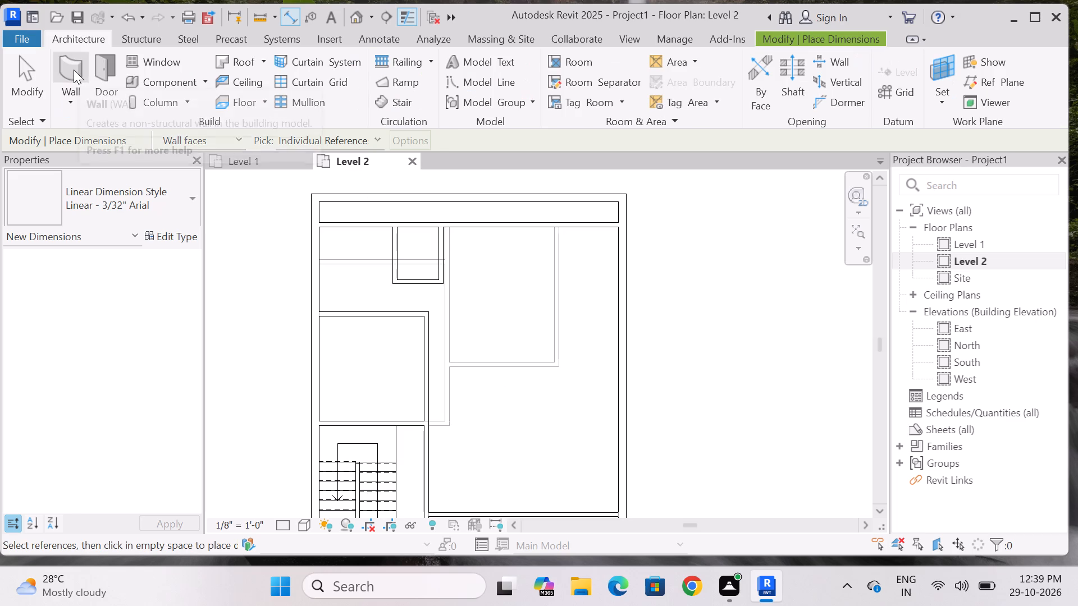
left_click(74, 70)
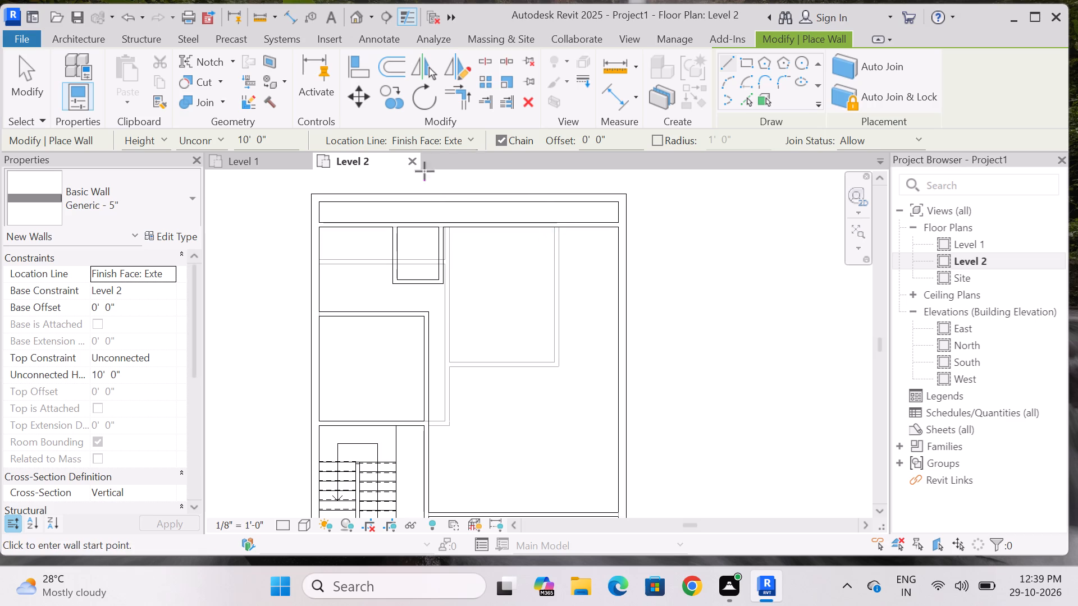
scroll(497, 247, "up", 3)
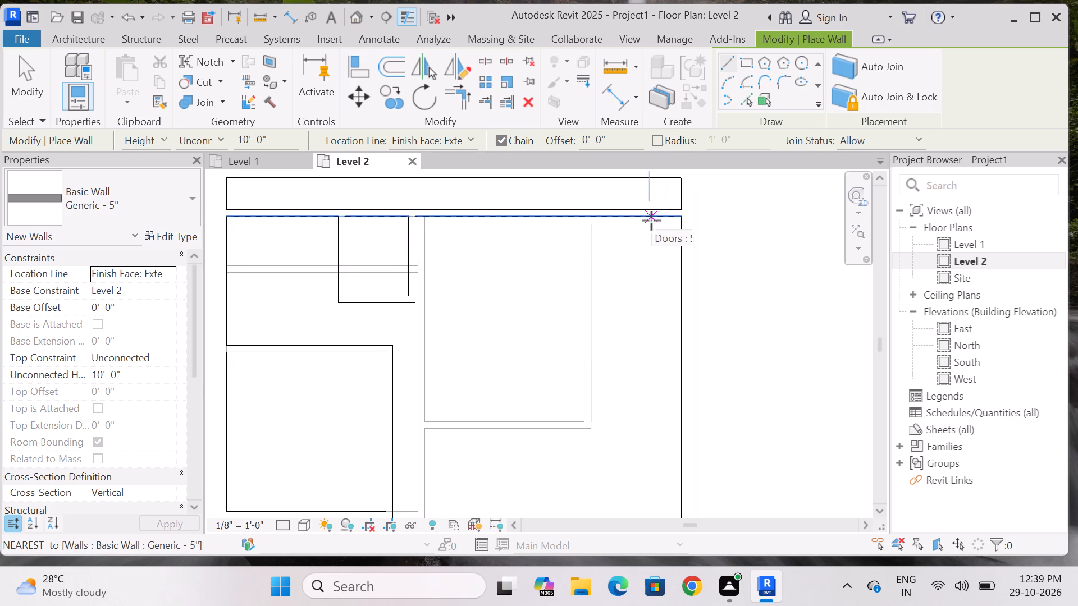
scroll(651, 221, "down", 1)
middle_click_drag(650, 221, 639, 278)
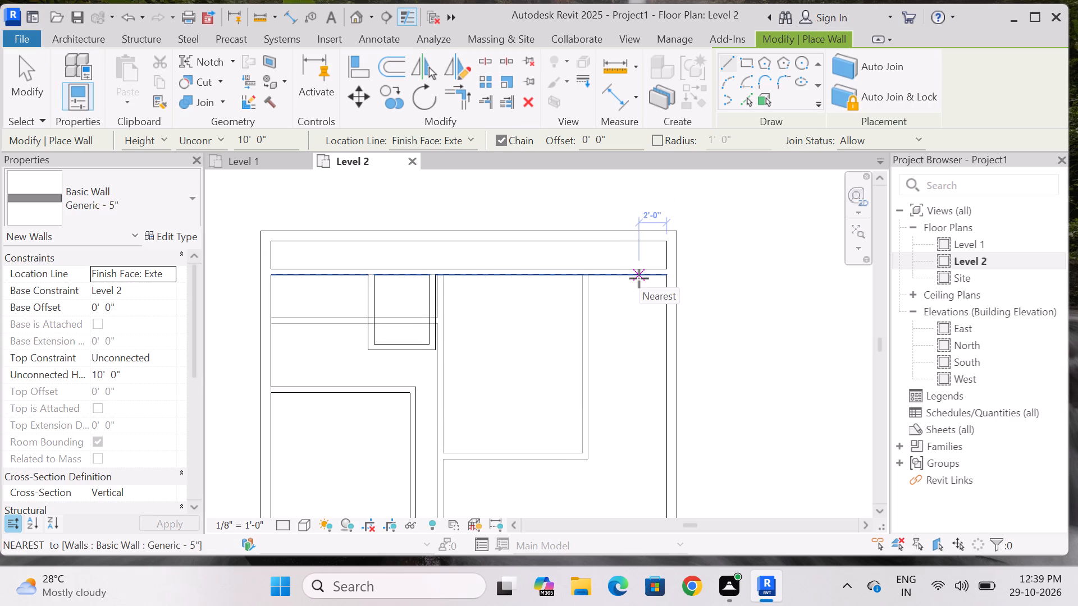
type("12")
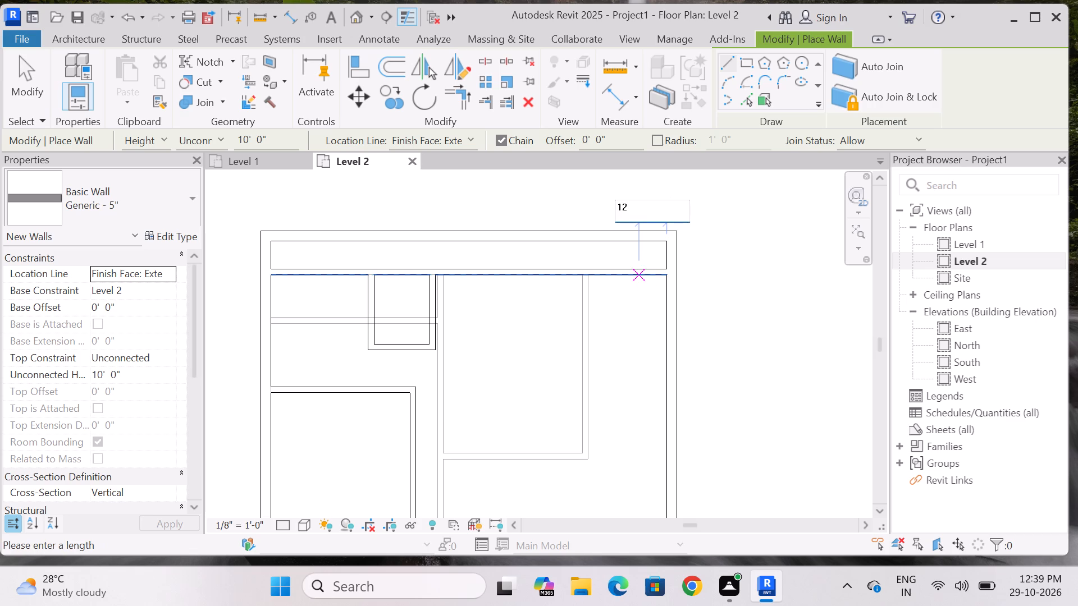
key("apostrophe")
key("Return")
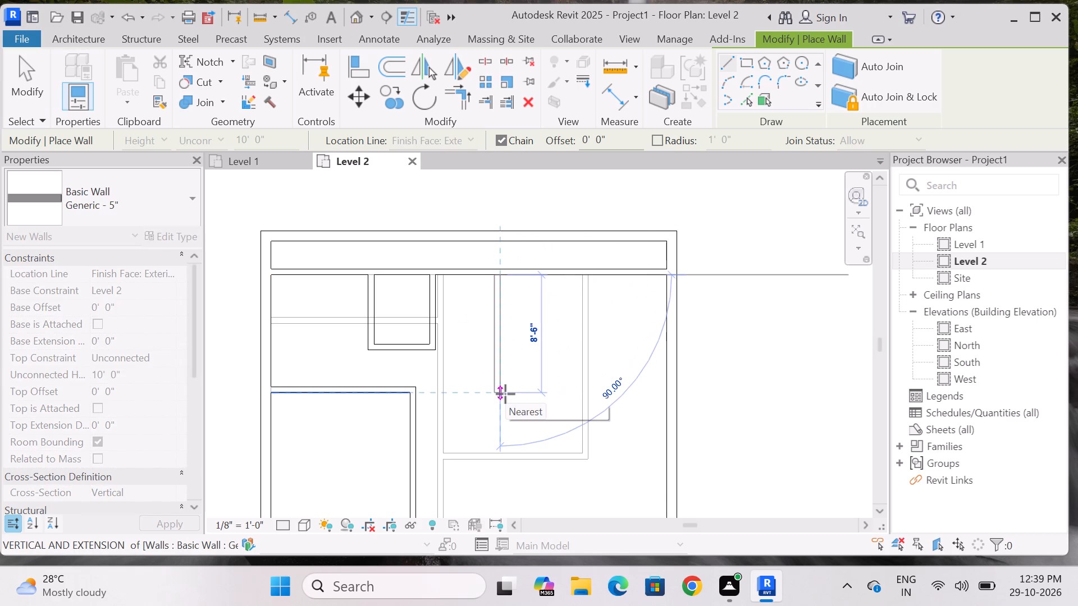
middle_click_drag(505, 394, 505, 307)
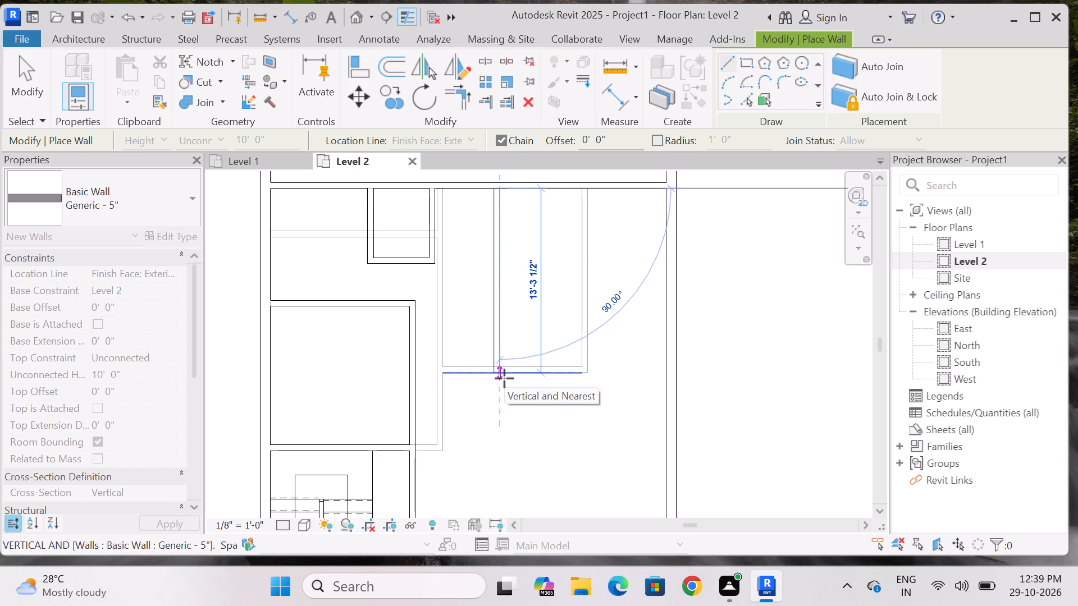
scroll(504, 378, "down", 2)
middle_click_drag(504, 378, 504, 353)
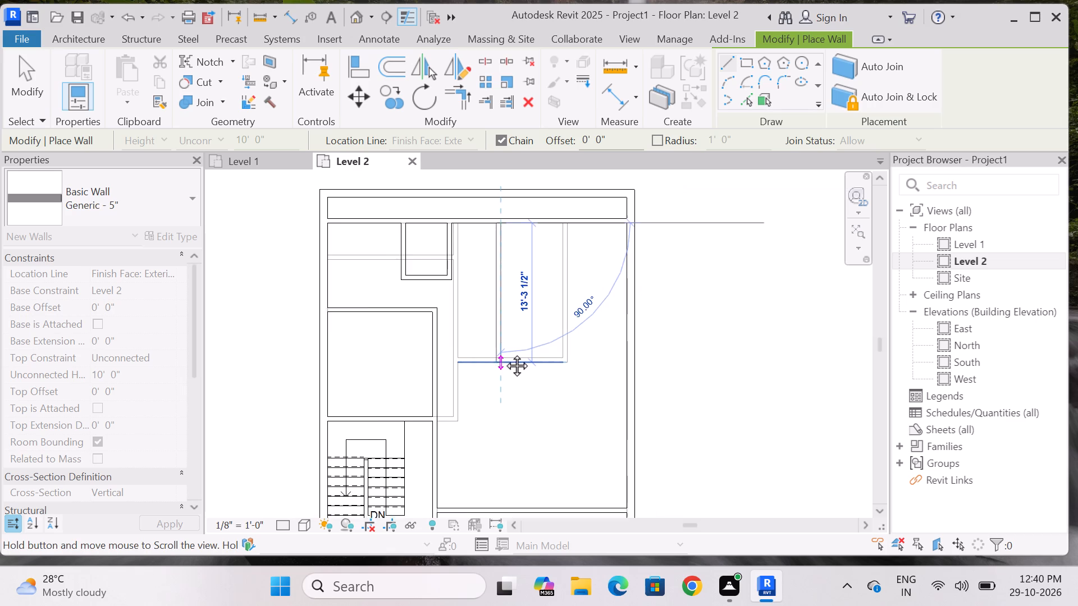
middle_click_drag(504, 353, 509, 324)
scroll(509, 324, "up", 2)
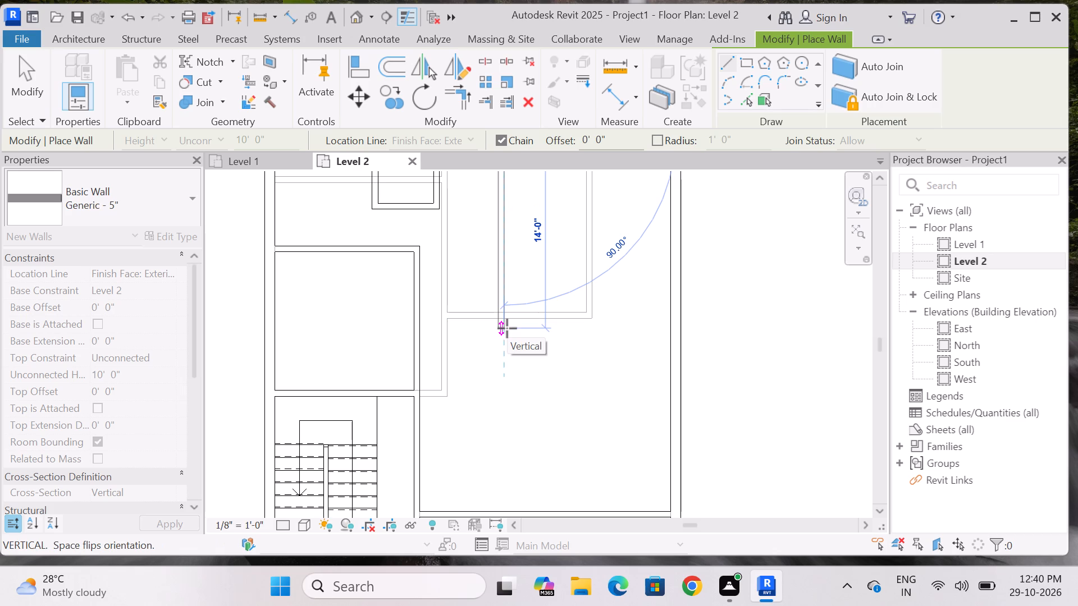
left_click(507, 328)
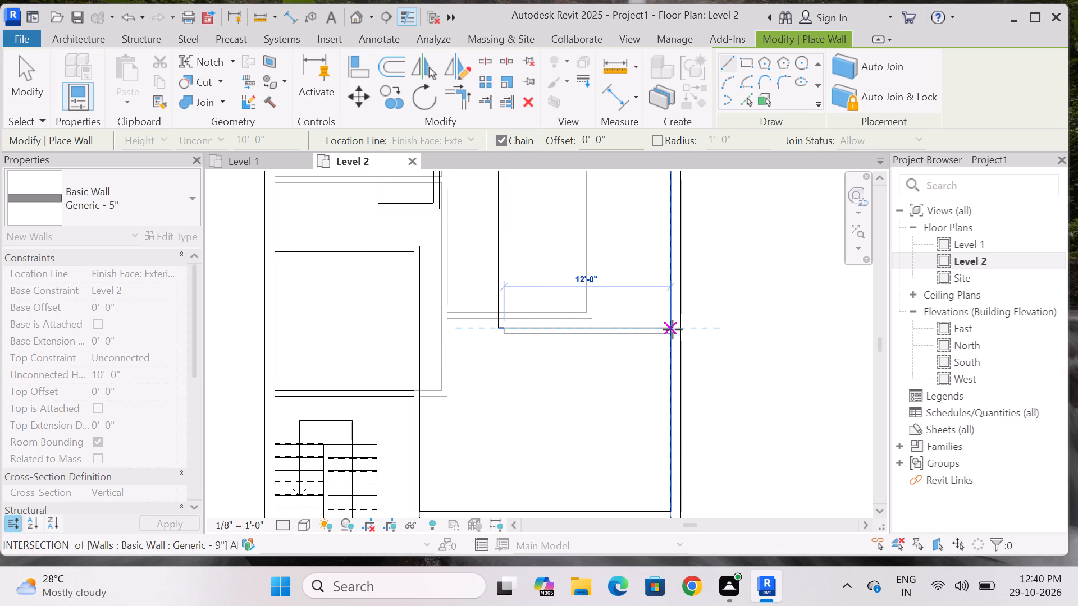
left_click(673, 329)
key("Escape")
Draw a Generic - 5" wall 4'-3" long from the small room's southeast corner to the northeast room's west wall, flipped to continue the south wall line.
scroll(546, 407, "down", 5)
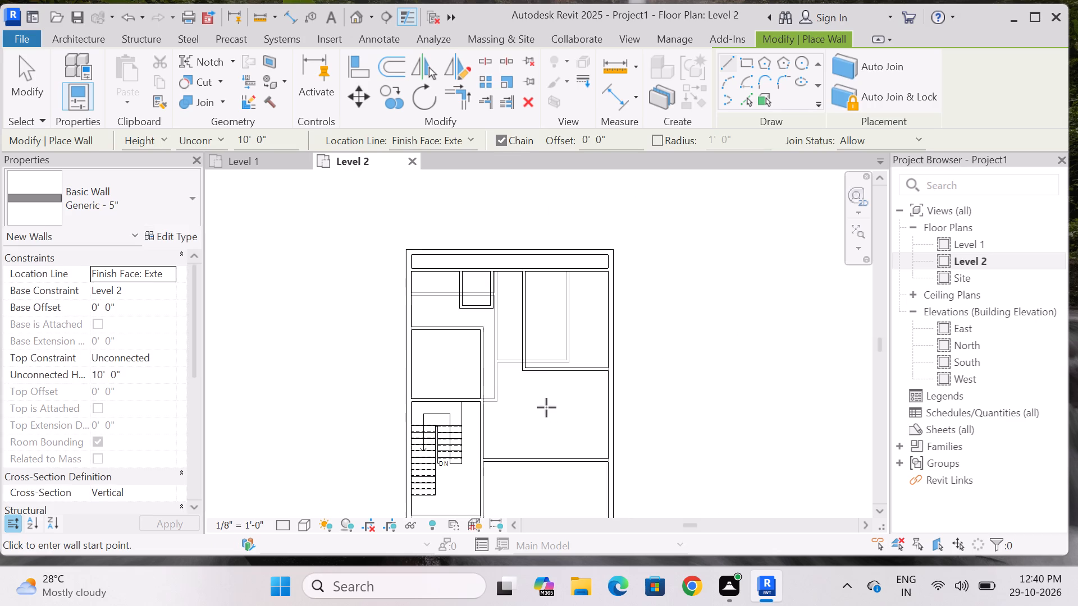
scroll(514, 287, "up", 7)
scroll(498, 316, "down", 2)
scroll(489, 337, "up", 3)
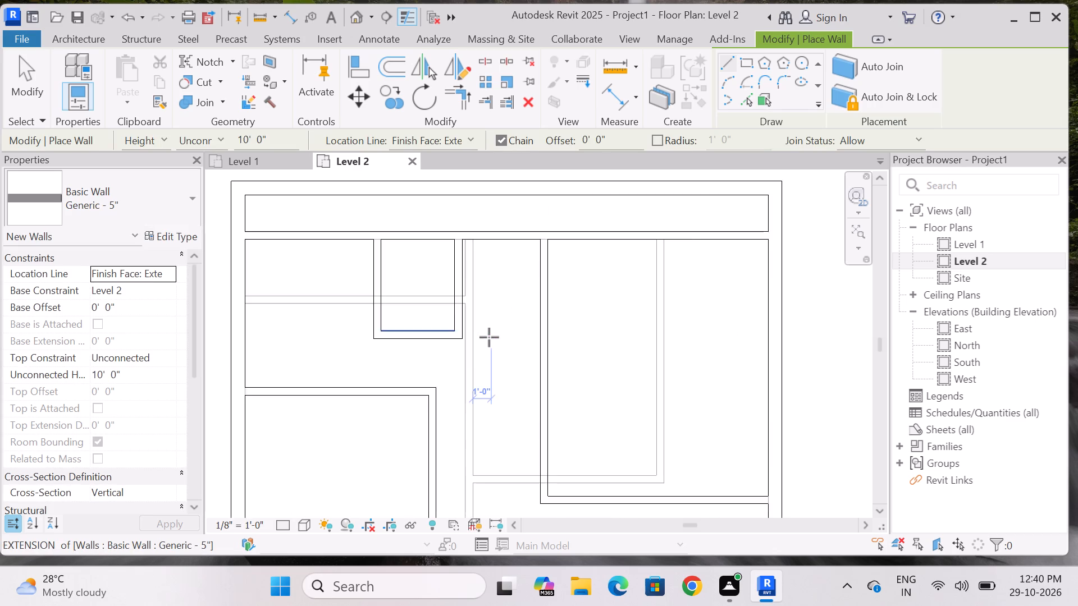
scroll(489, 337, "up", 1)
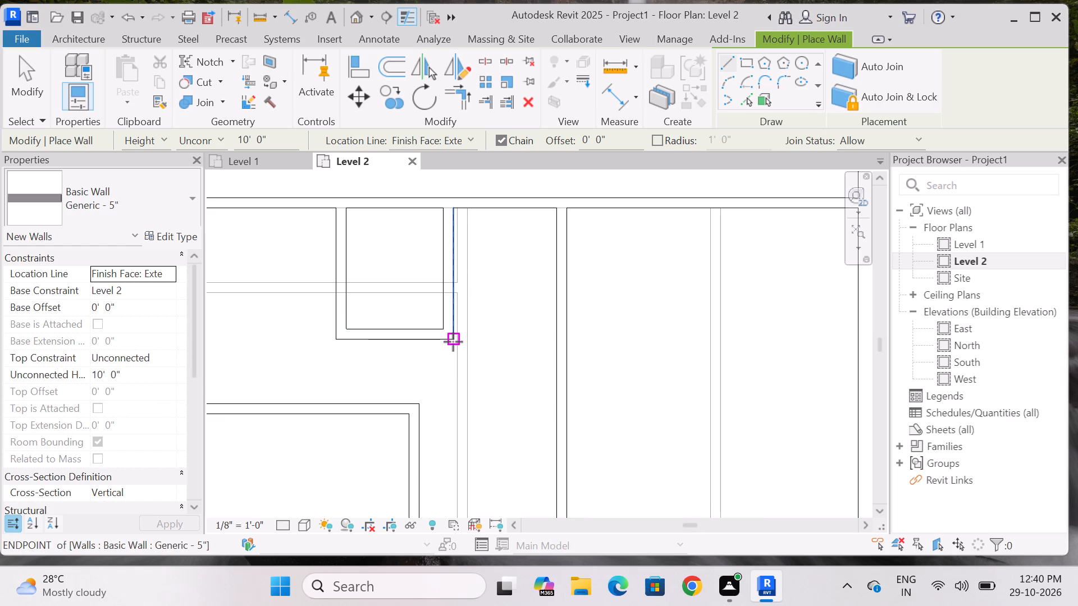
left_click(455, 339)
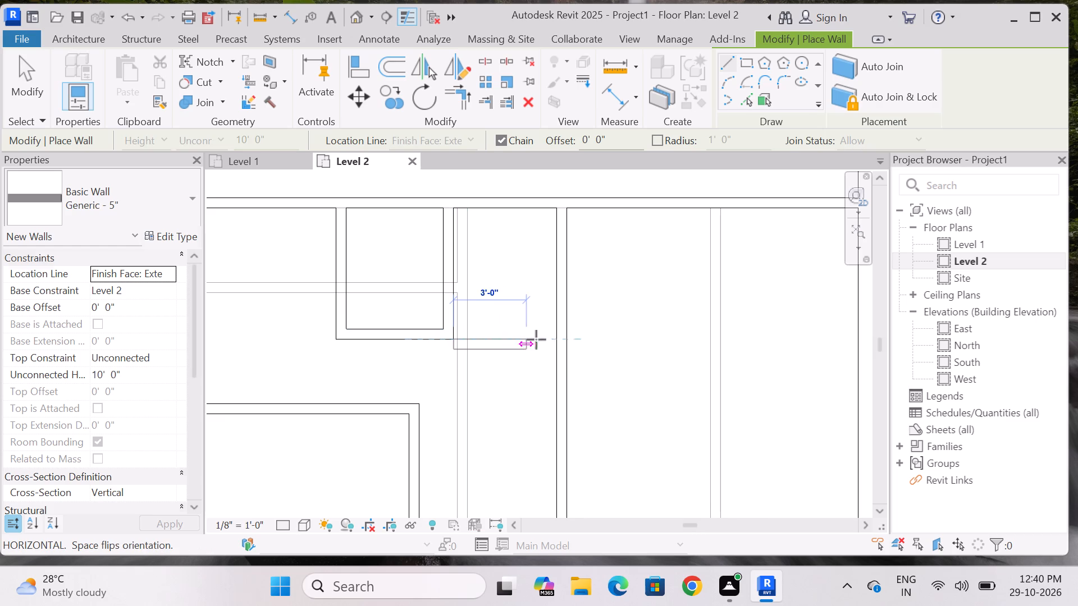
key("space")
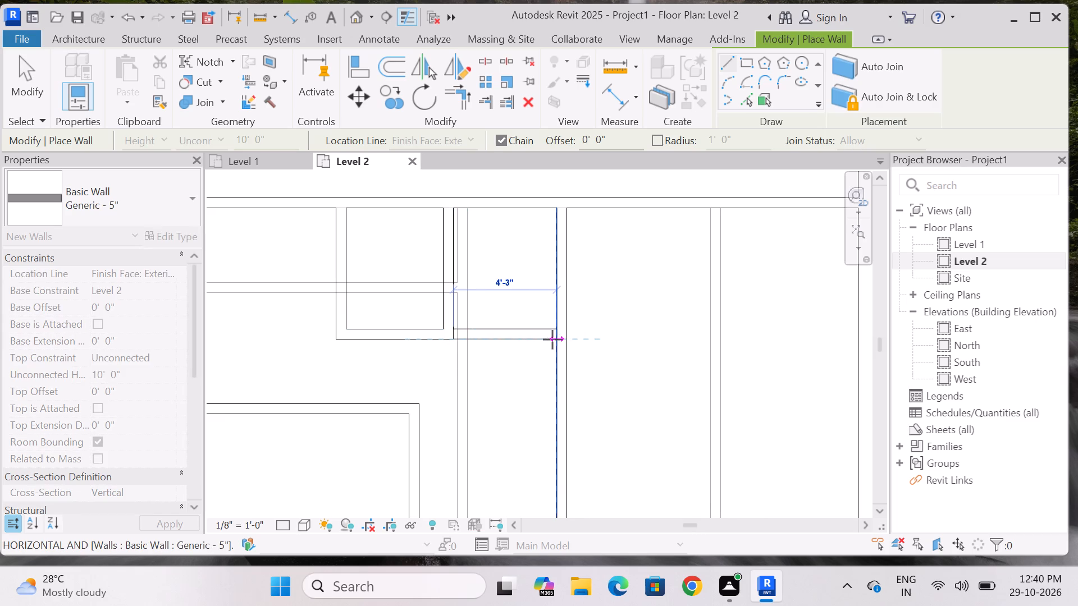
left_click(552, 339)
key("Escape")
Measure the depth and width of the newly enclosed room beside the northeast room, and delete the placed depth dimension.
scroll(487, 293, "down", 3)
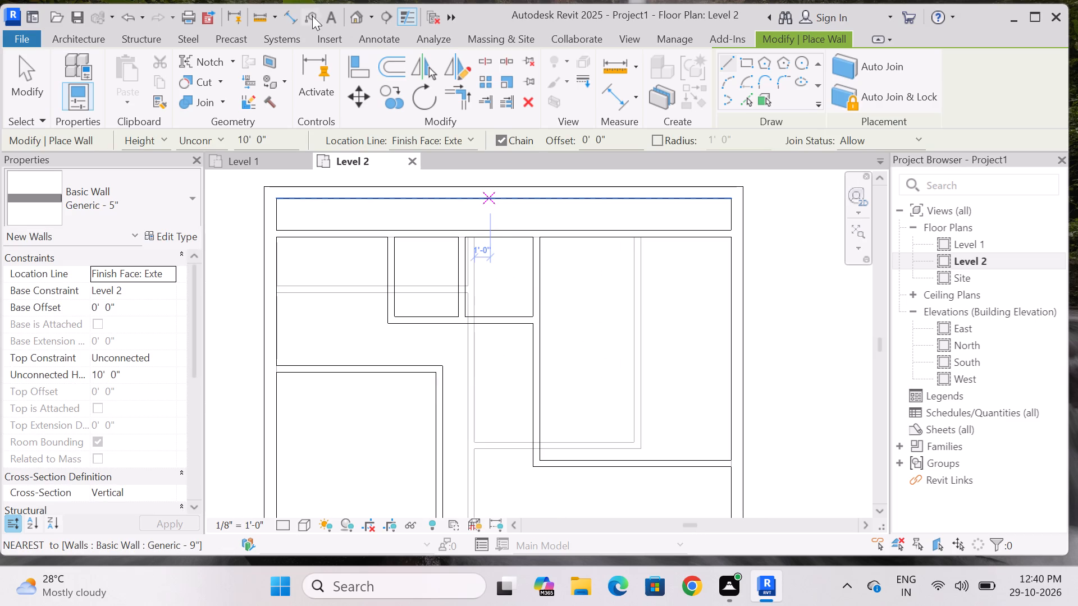
left_click(290, 15)
scroll(503, 246, "up", 3)
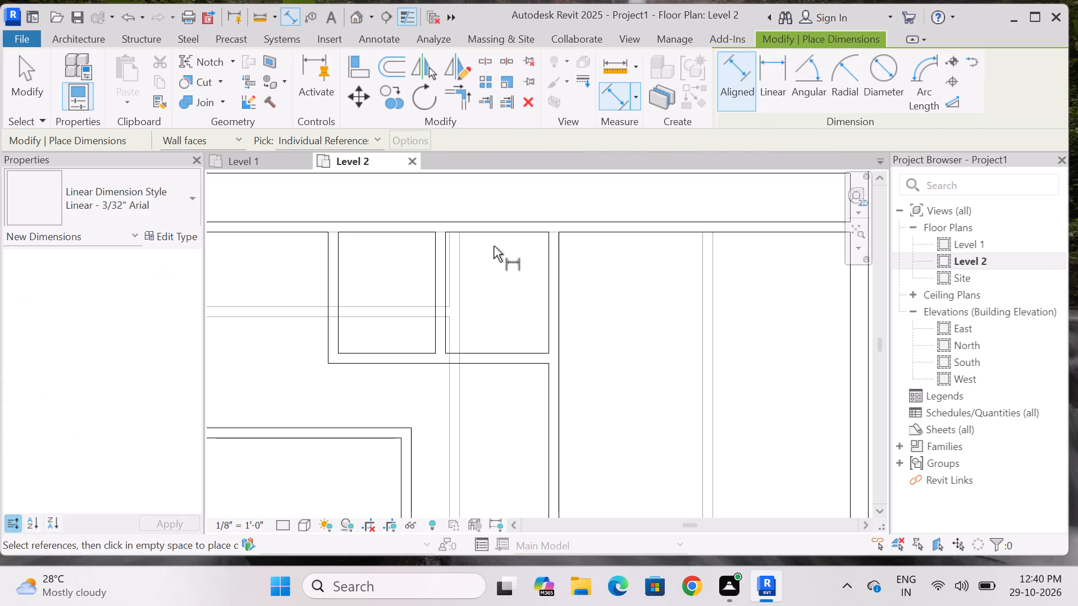
left_click(493, 235)
left_click(490, 349)
left_click(515, 324)
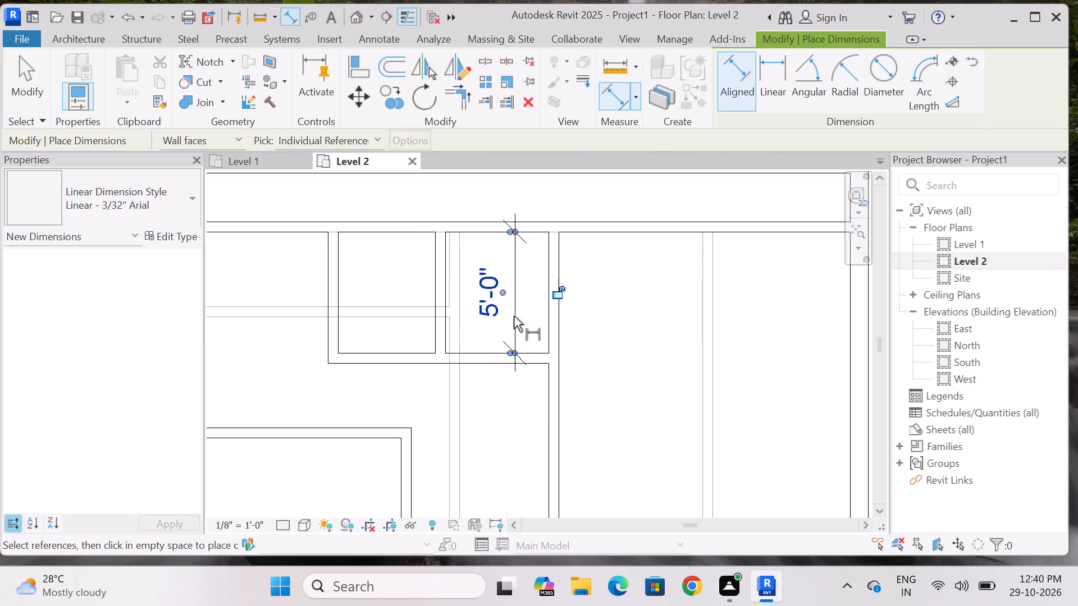
left_click(447, 253)
left_click(545, 269)
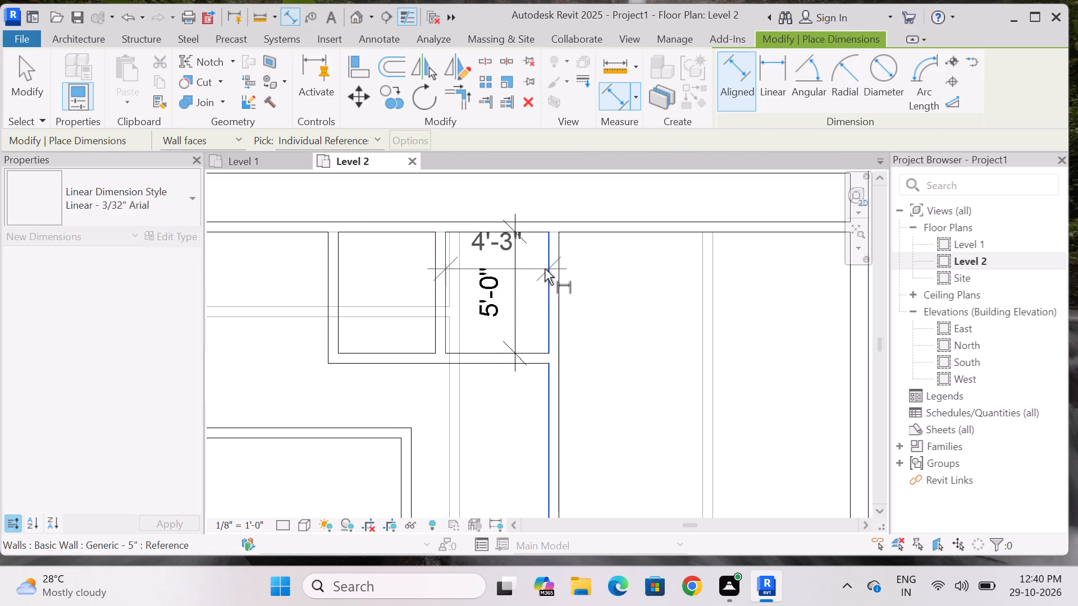
key("Escape")
key("Escape")
left_click(490, 298)
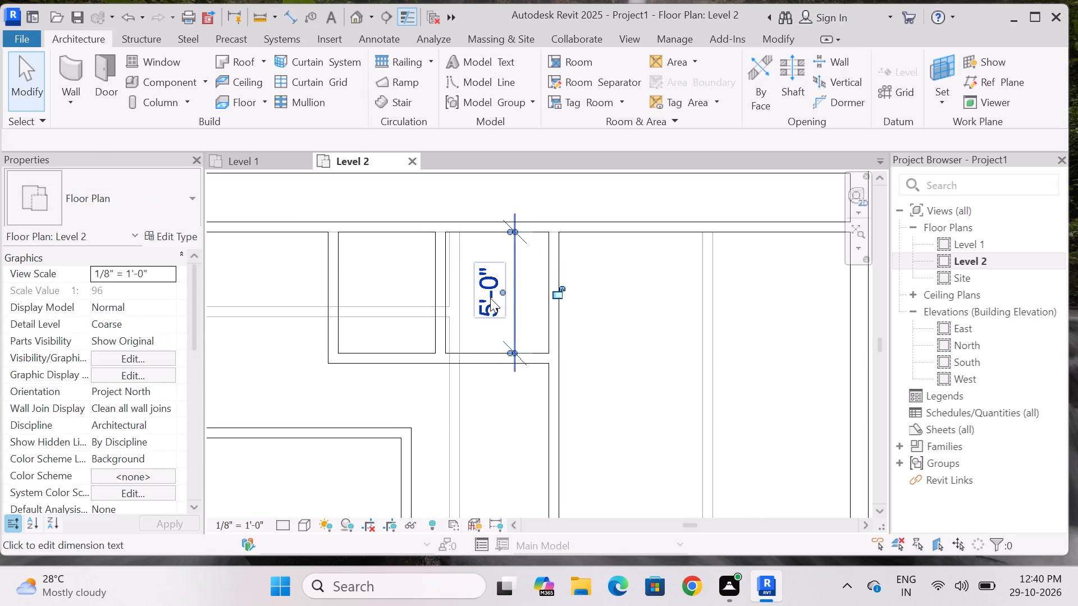
key("Delete")
Measure the passage width between the east face of the room above the stair and the northeast room's west wall.
scroll(485, 237, "down", 7)
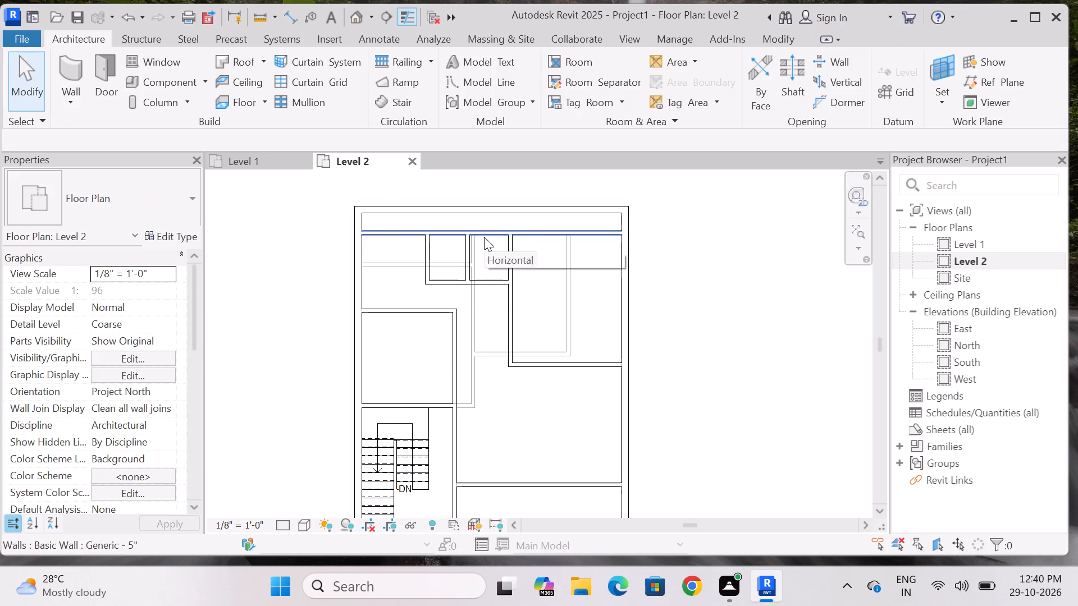
scroll(484, 237, "down", 3)
scroll(513, 361, "up", 2)
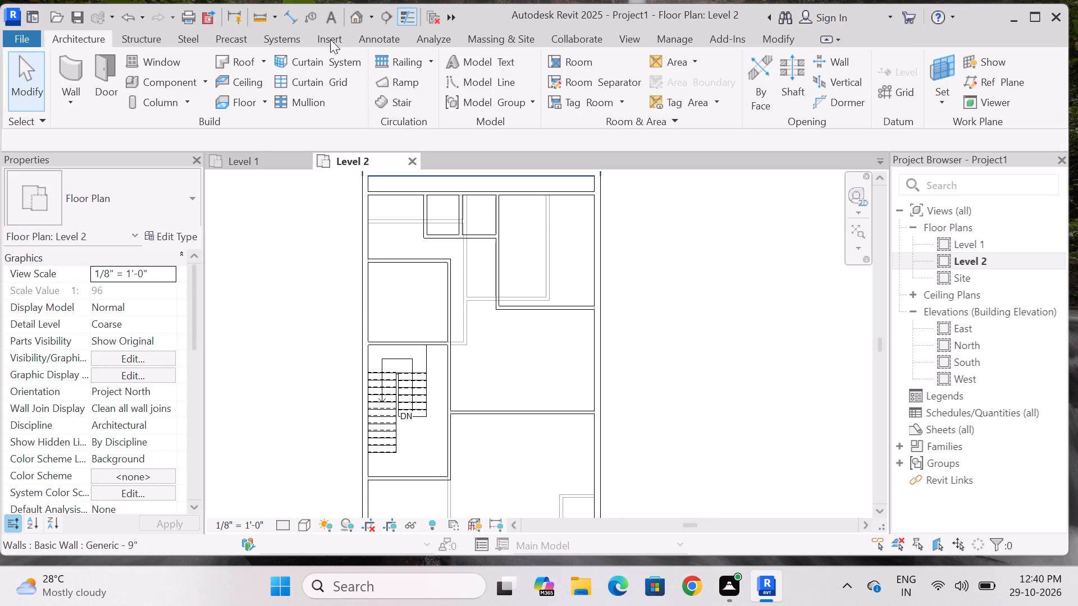
left_click(290, 12)
scroll(472, 307, "up", 4)
left_click(435, 274)
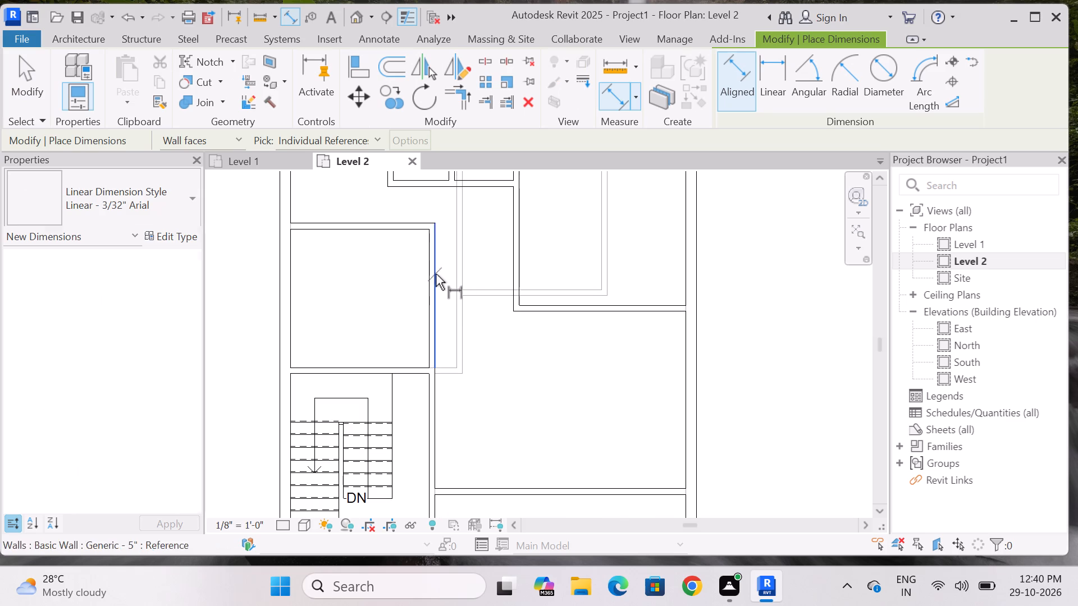
left_click(513, 256)
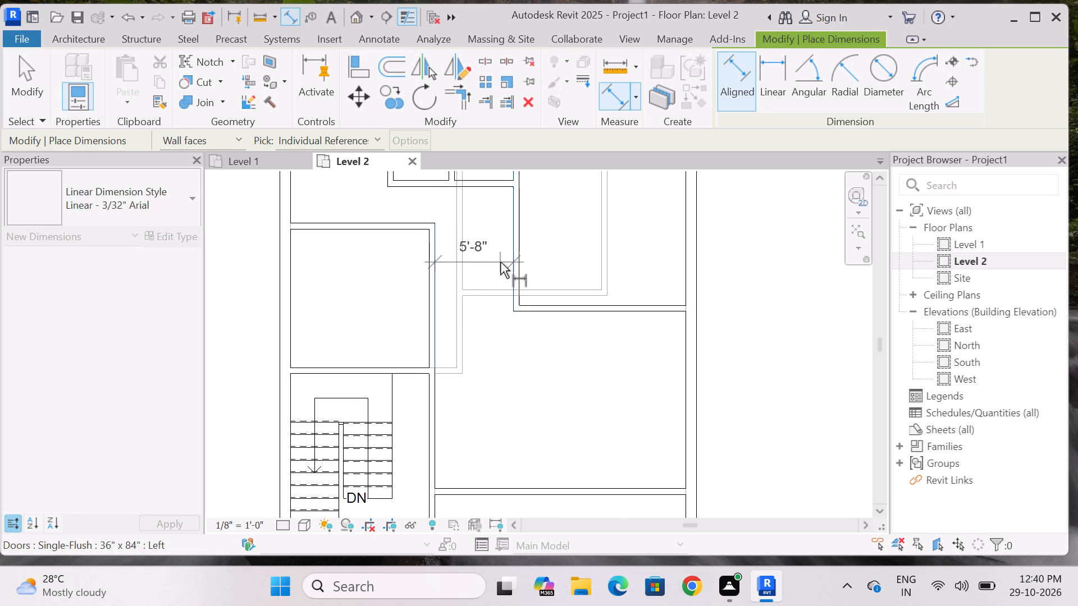
key("Escape")
Measure the width and depth of the central space east of the stair, and delete the placed width dimension.
scroll(489, 266, "down", 6)
scroll(494, 316, "up", 3)
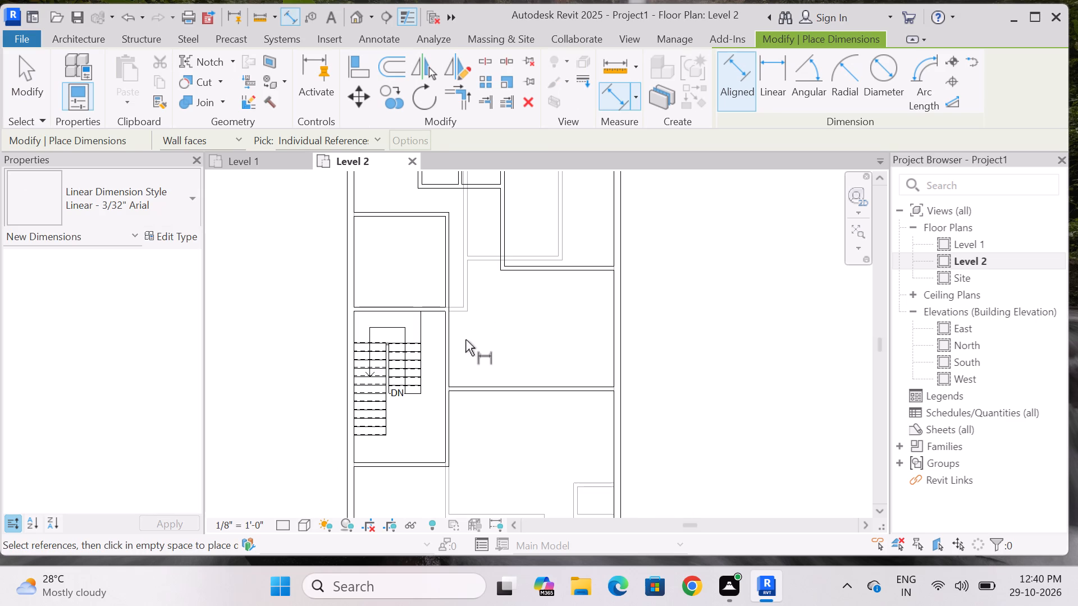
left_click(453, 339)
left_click(611, 336)
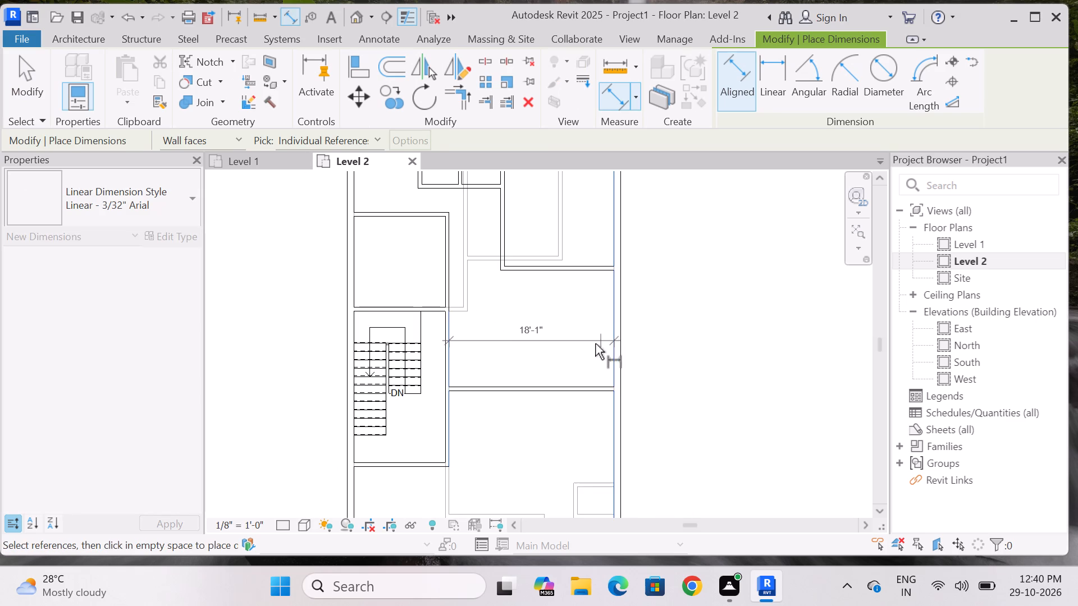
left_click(591, 346)
left_click(581, 274)
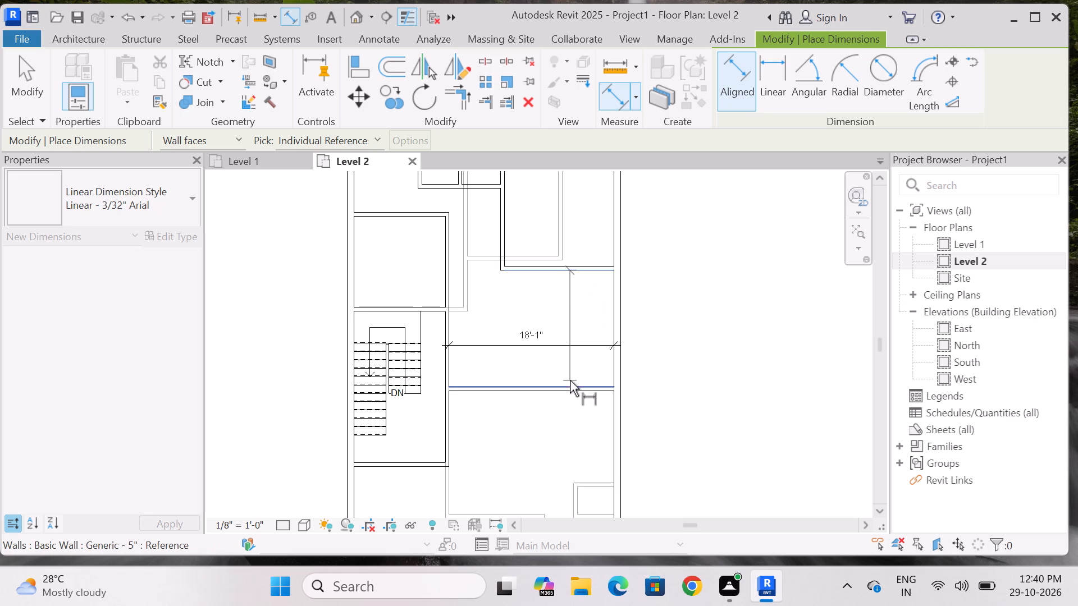
left_click(570, 383)
key("Escape")
key("Escape")
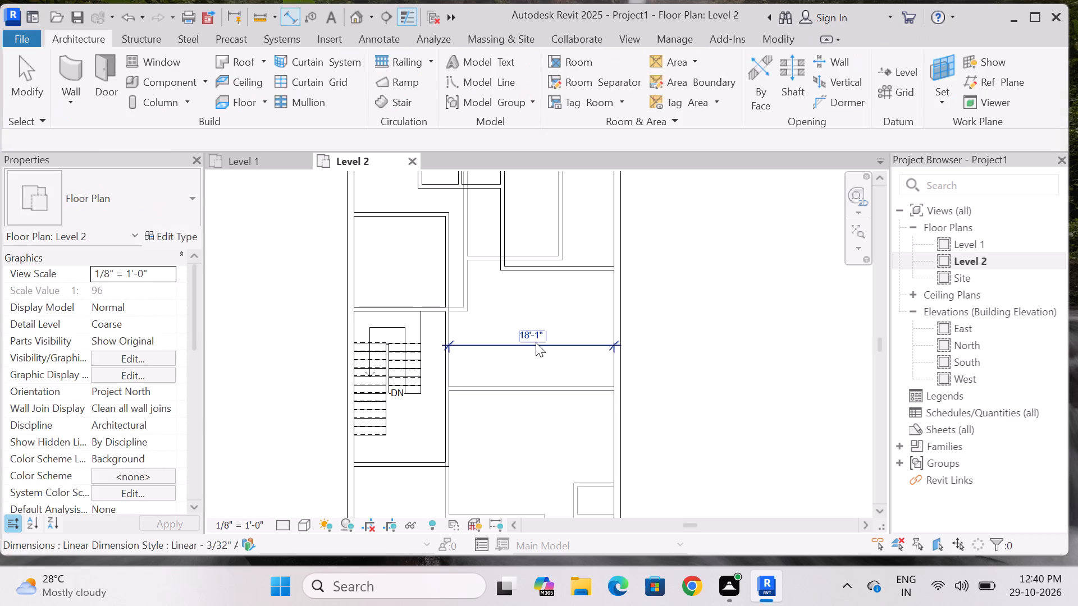
left_click(533, 342)
key("Delete")
Examine the open southern part of Level 2 against the Level 1 underlay for possible Generic - 5" partition positions.
scroll(522, 314, "down", 3)
scroll(525, 339, "up", 3)
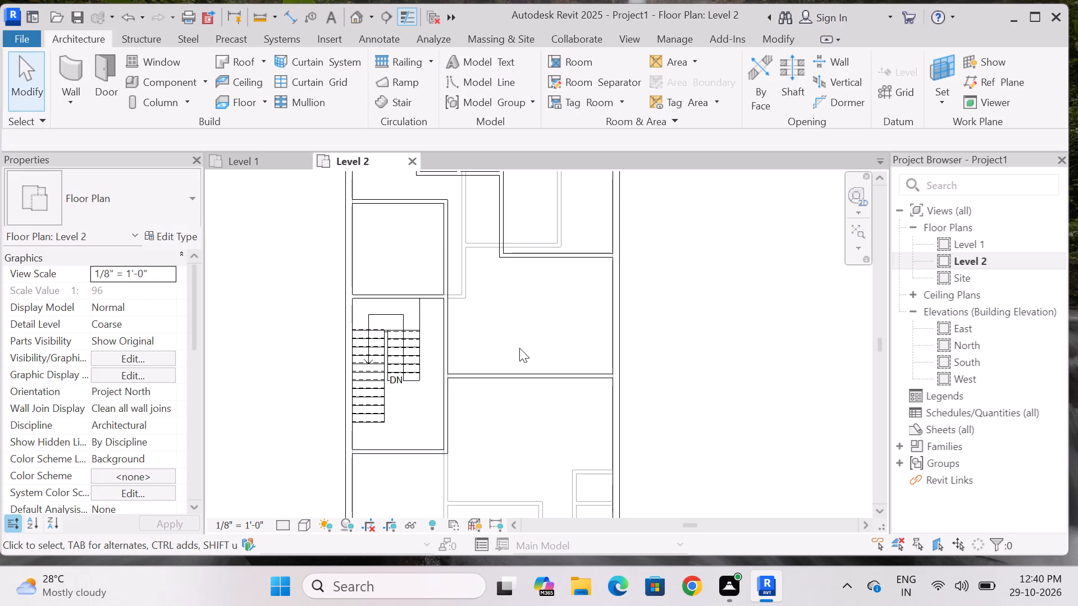
scroll(517, 350, "down", 2)
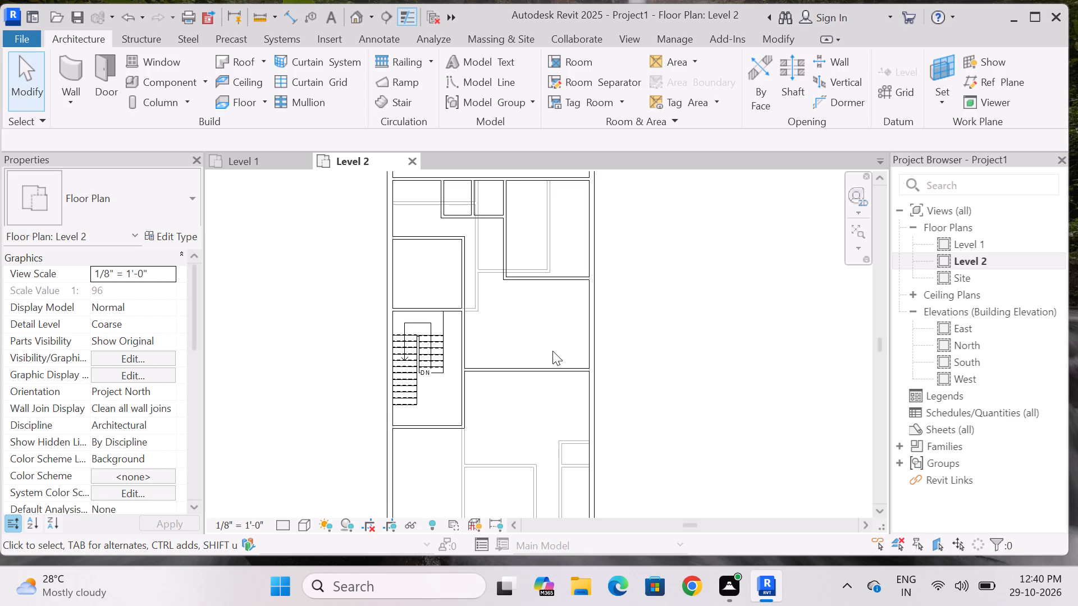
scroll(510, 279, "down", 6)
scroll(522, 385, "up", 6)
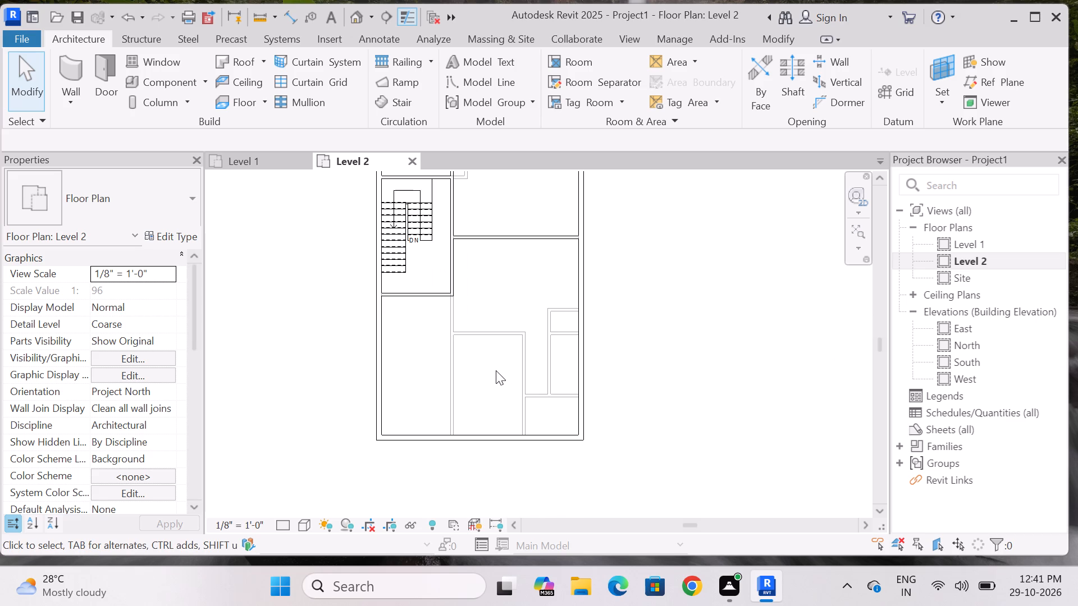
scroll(496, 370, "down", 3)
left_click(65, 69)
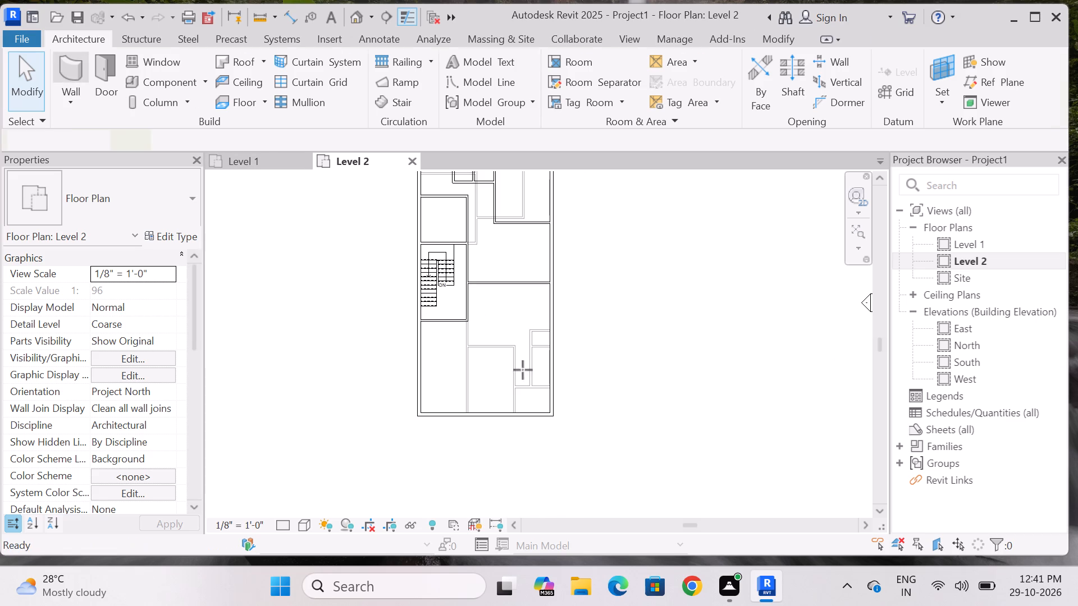
scroll(517, 307, "down", 3)
scroll(521, 351, "up", 7)
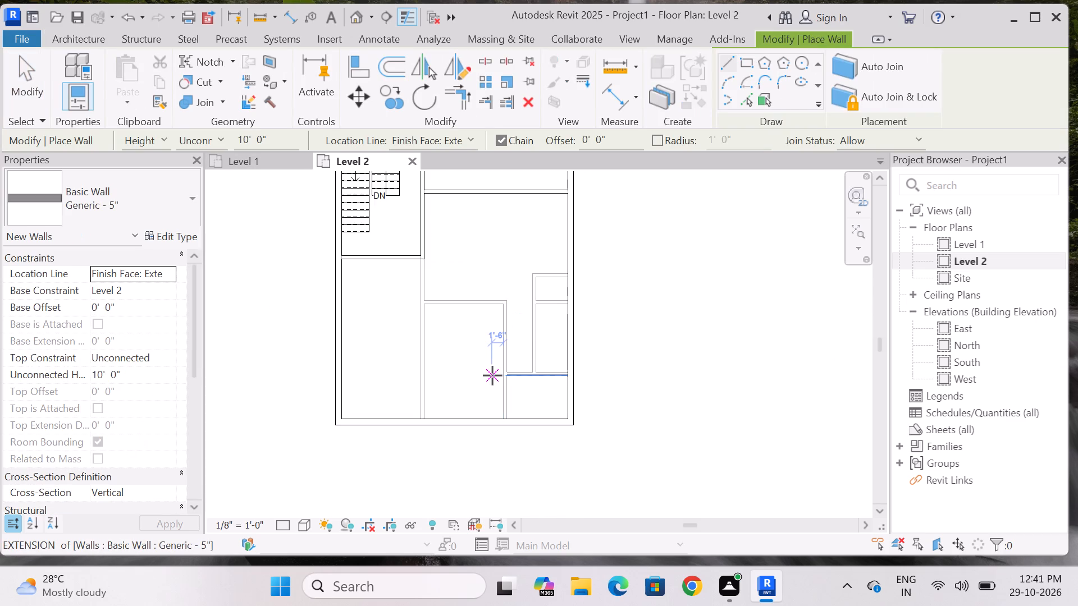
scroll(493, 375, "down", 2)
scroll(410, 345, "up", 2)
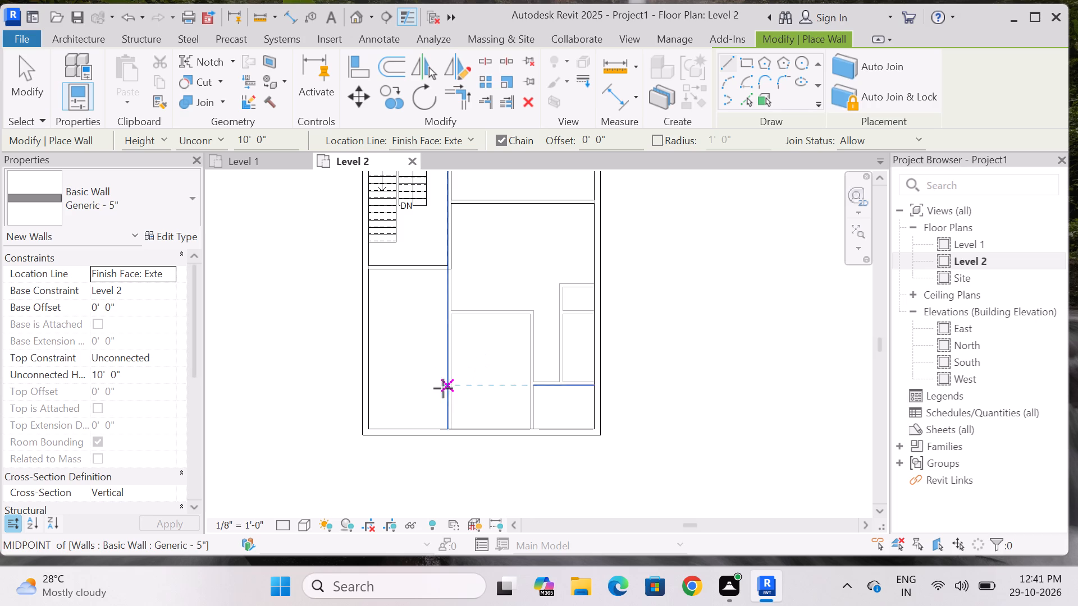
scroll(443, 388, "down", 5)
scroll(491, 318, "up", 4)
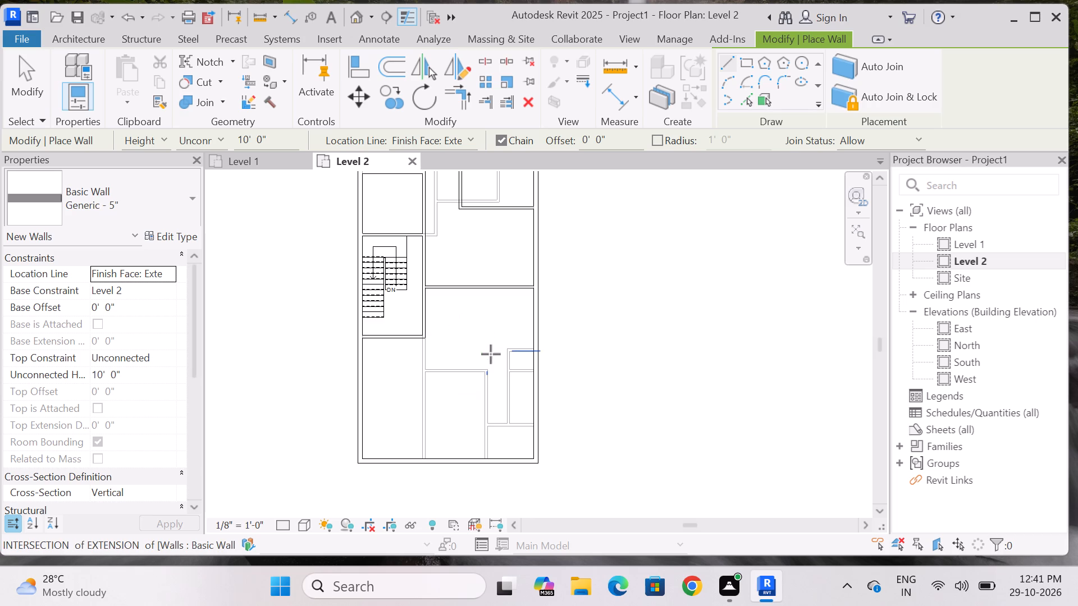
scroll(491, 369, "up", 2)
scroll(491, 371, "down", 2)
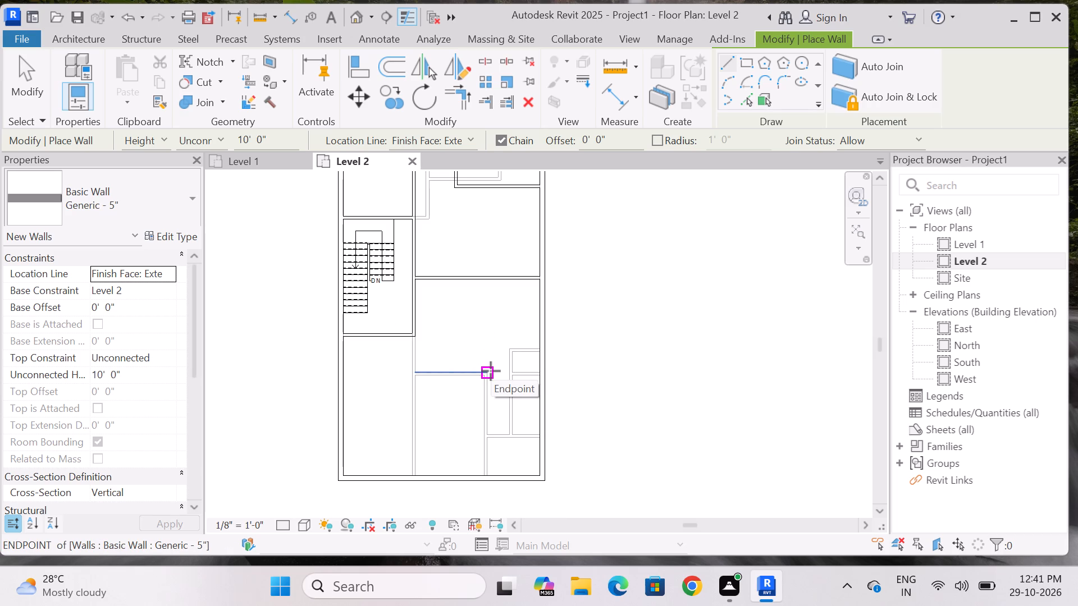
scroll(491, 371, "up", 2)
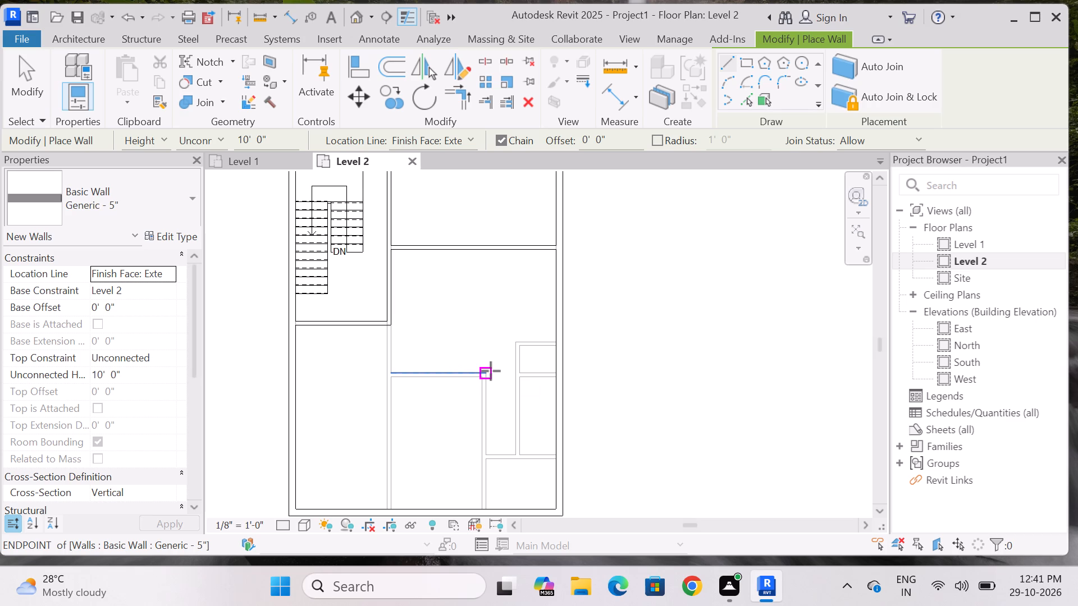
scroll(513, 293, "down", 7)
scroll(493, 353, "up", 2)
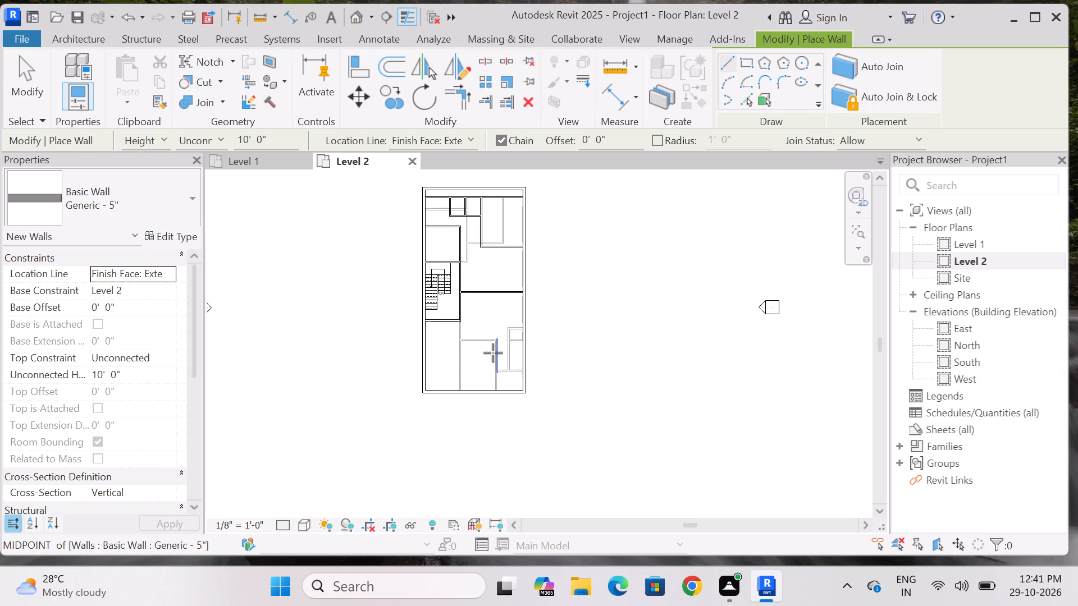
scroll(493, 353, "up", 1)
scroll(493, 353, "down", 6)
scroll(444, 223, "up", 9)
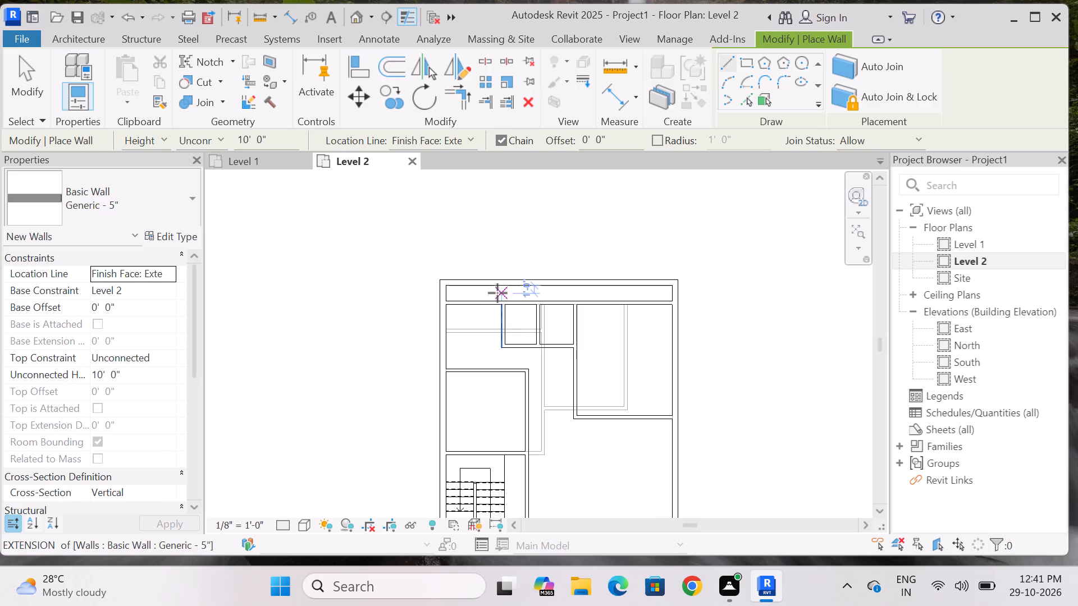
key("Escape")
Measure the depth and width of the northwest room on Level 2, and delete the placed depth dimension.
scroll(504, 235, "down", 3)
scroll(518, 312, "up", 6)
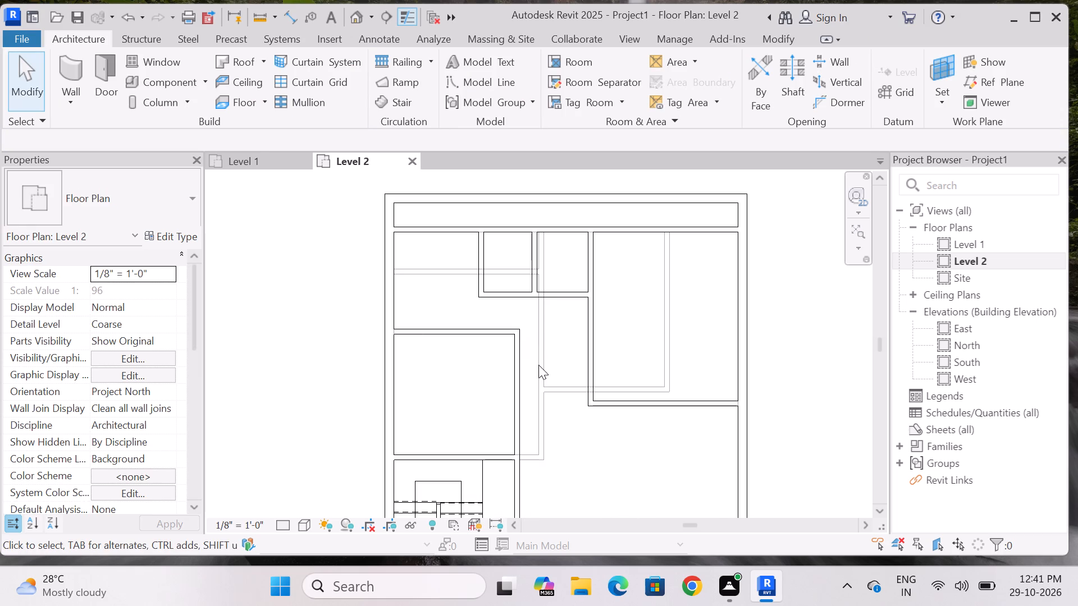
left_click(286, 20)
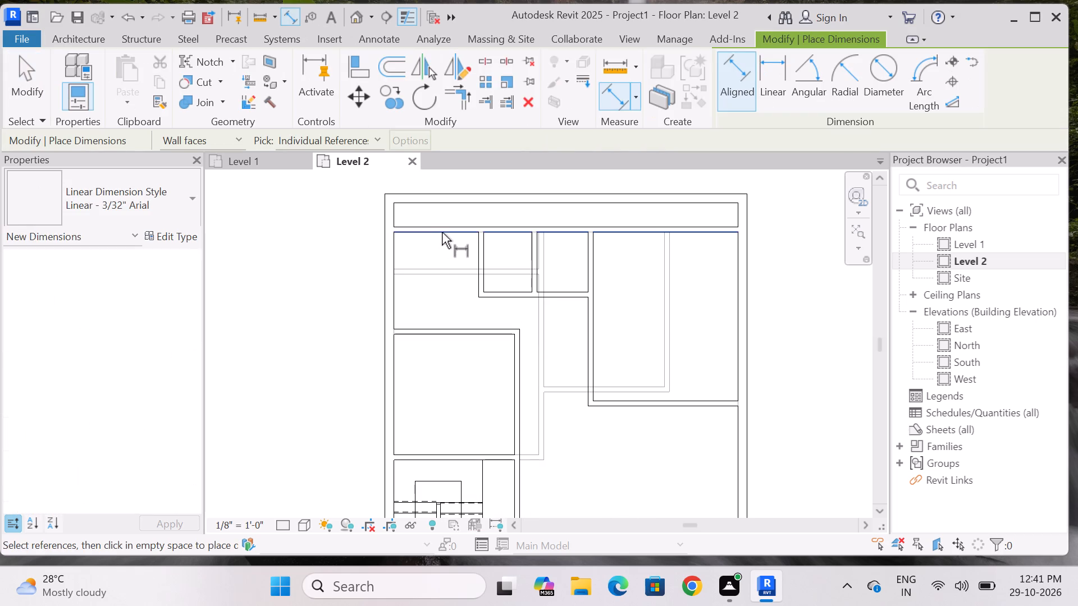
left_click(442, 232)
left_click(433, 327)
left_click(445, 317)
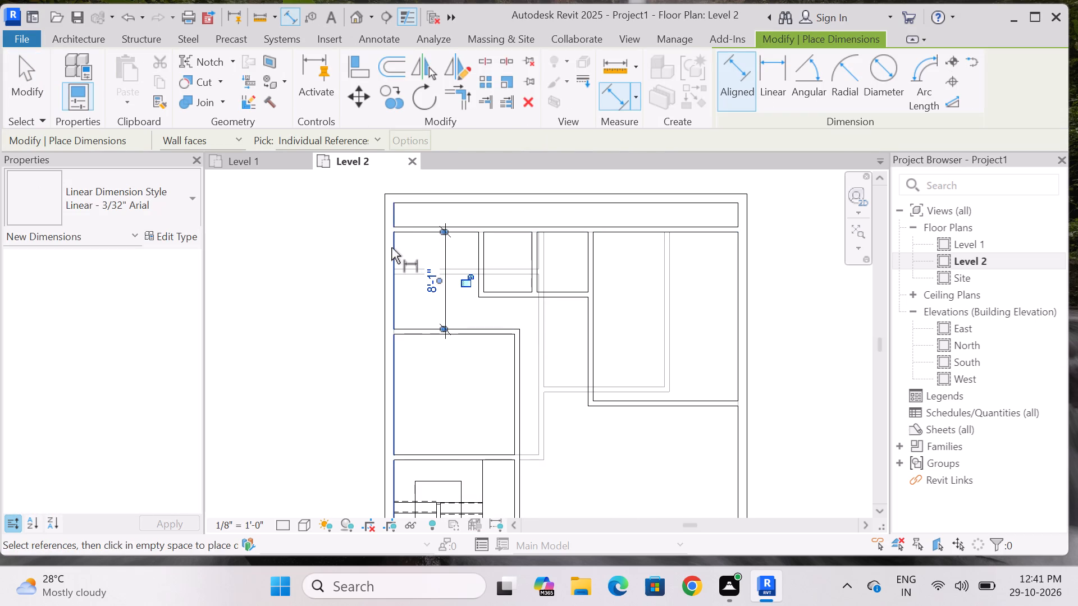
left_click_drag(391, 242, 396, 248)
left_click(475, 256)
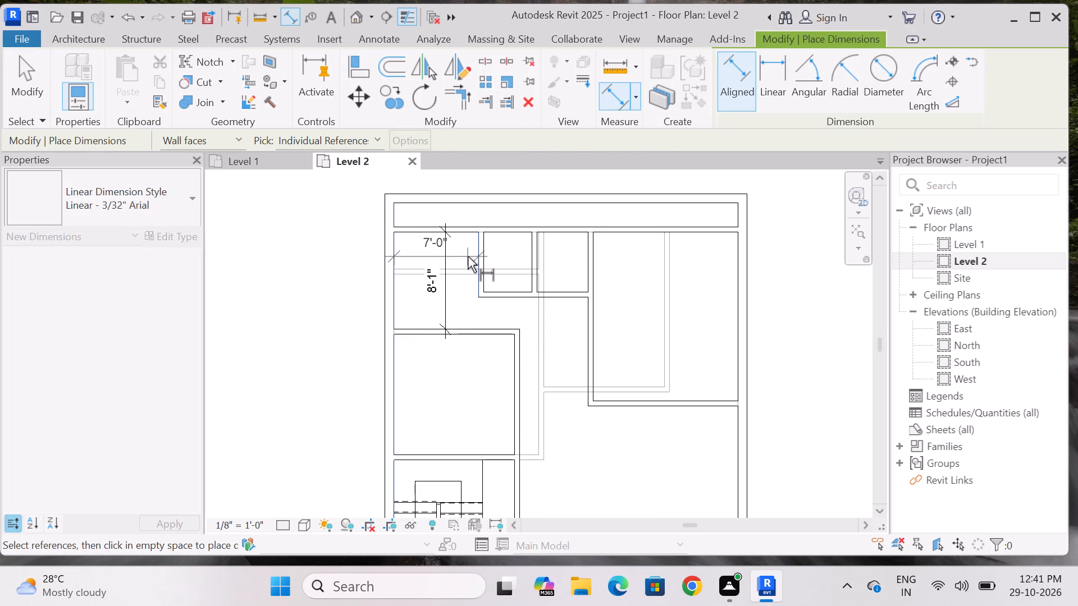
key("Escape")
key("Escape")
left_click(447, 299)
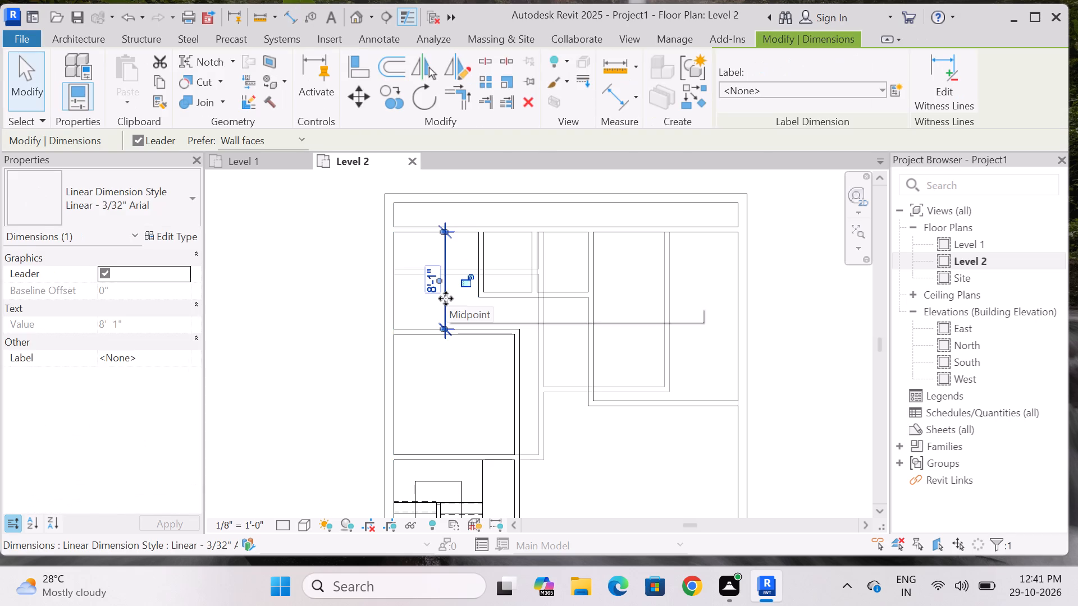
key("Delete")
Delete the partition between the two small northern rooms, plus the western small room's west and south walls.
scroll(425, 297, "down", 3)
scroll(454, 310, "up", 2)
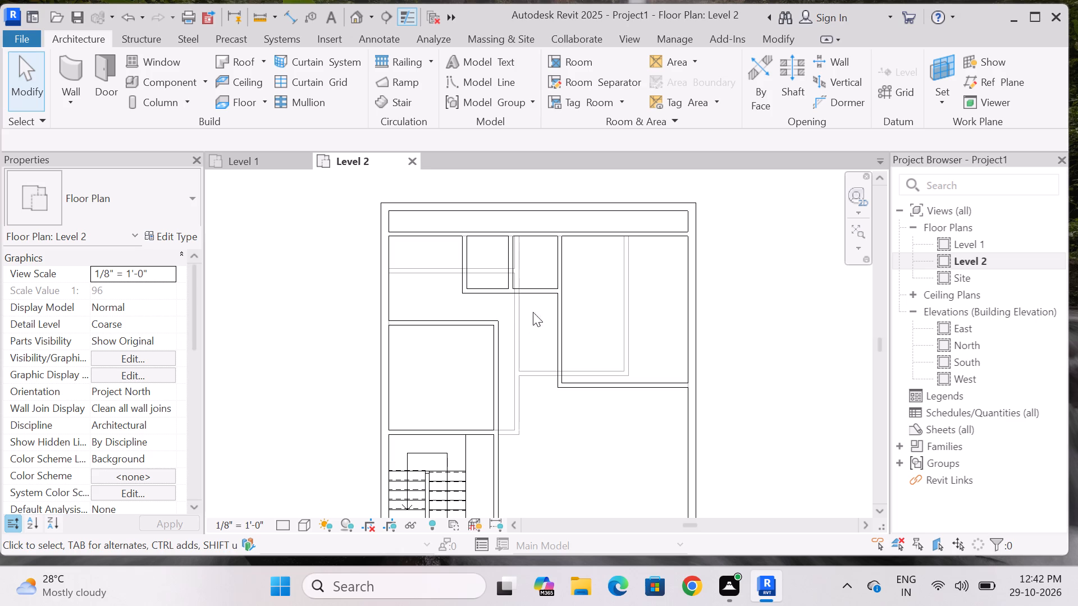
left_click(513, 262)
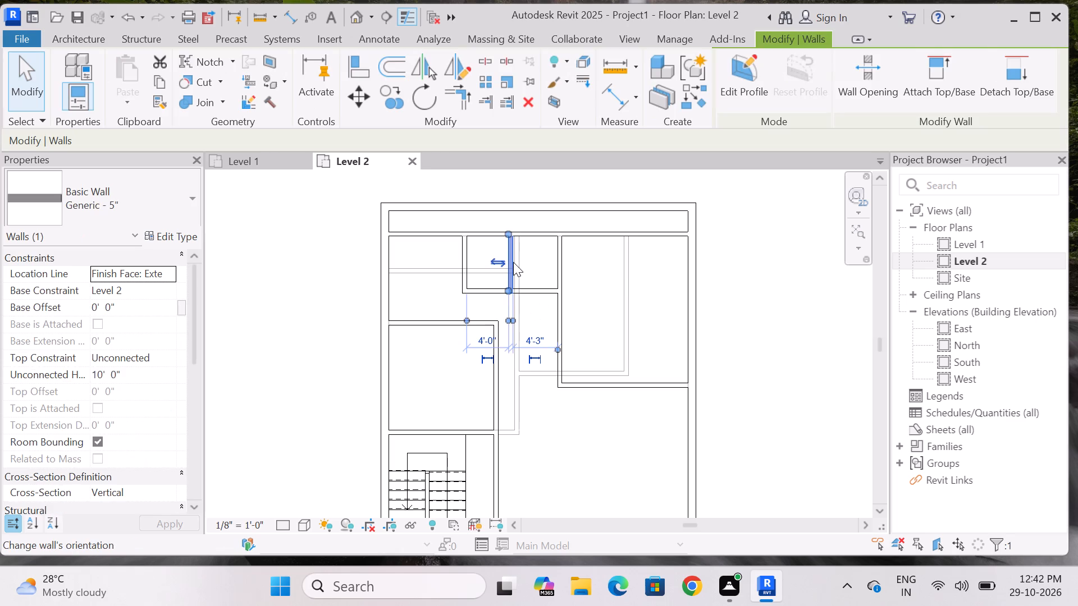
key("Delete")
left_click(472, 260)
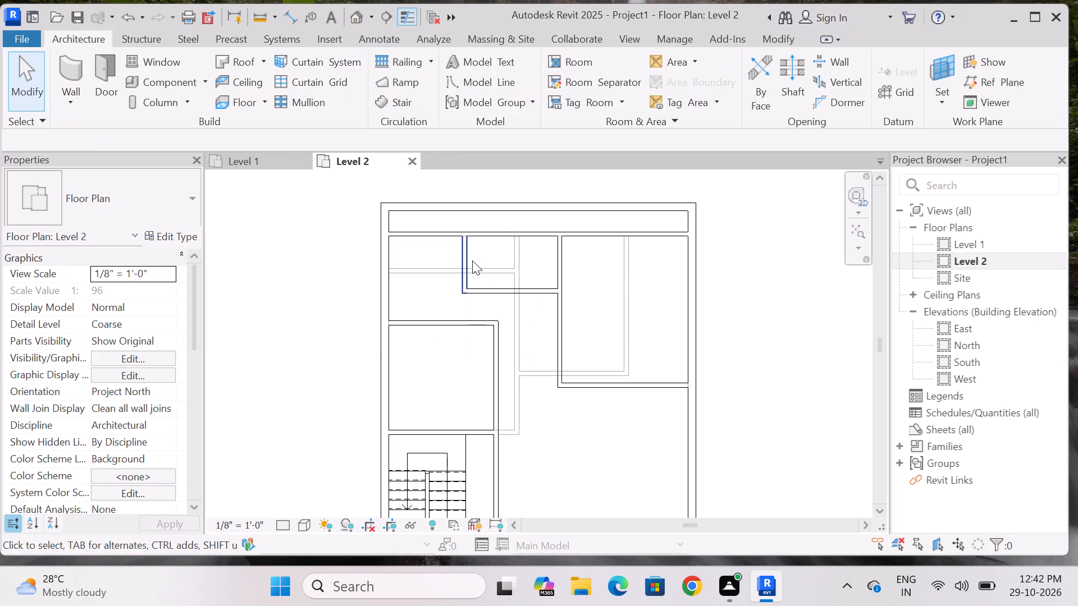
key("Delete")
left_click(505, 284)
key("Delete")
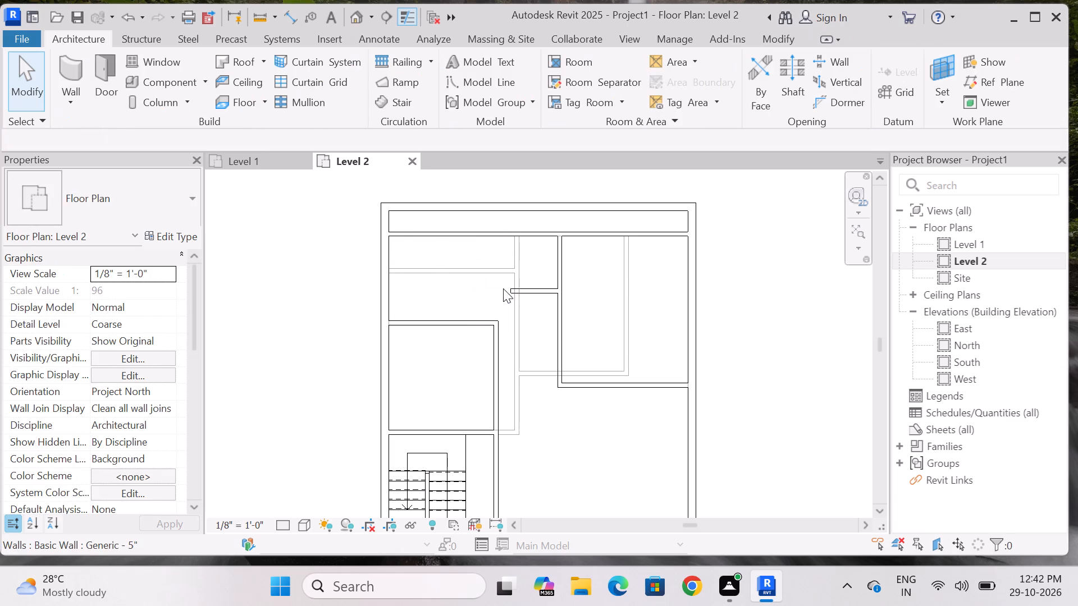
Draw a Generic - 5" wall south from the northern partition, 10' east of the outer west wall's inner face, about 5'-7 1/2" long.
left_click(76, 72)
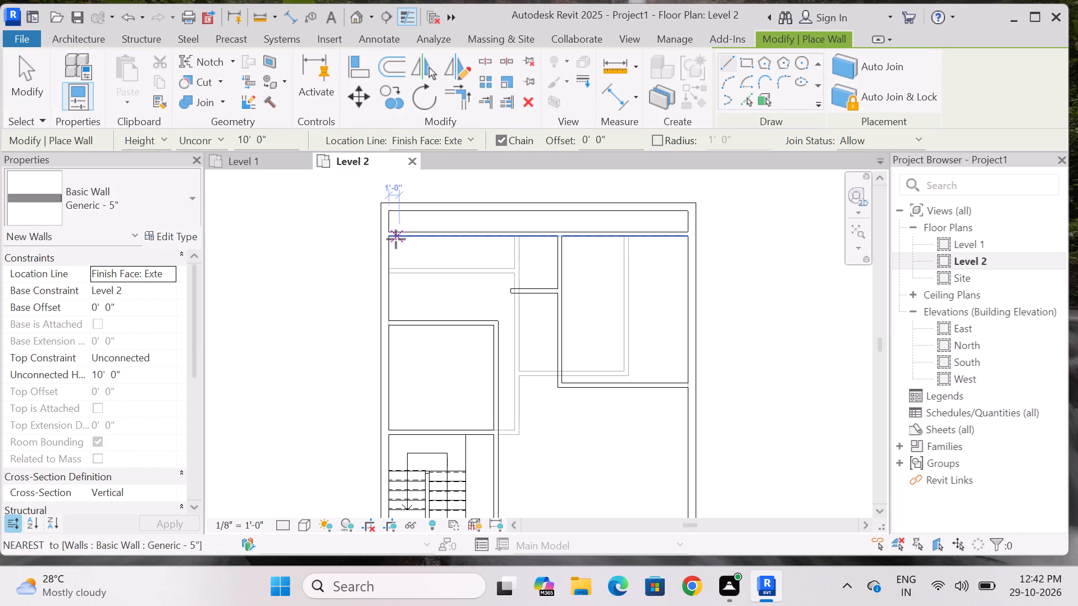
scroll(396, 239, "up", 3)
middle_click_drag(404, 259, 403, 320)
scroll(403, 323, "up", 1)
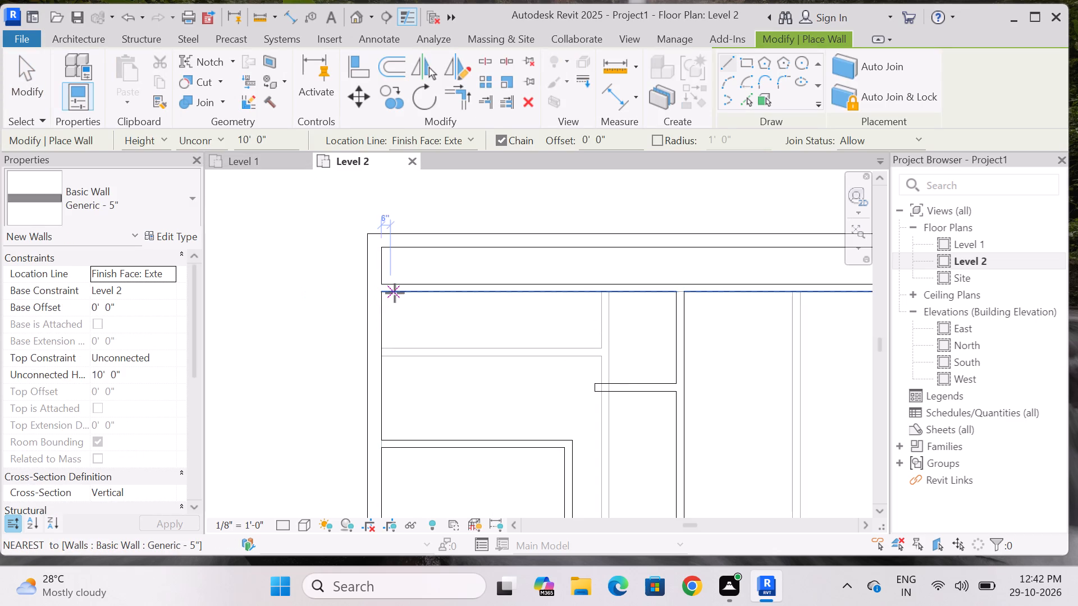
key("1")
type("0'")
key("Return")
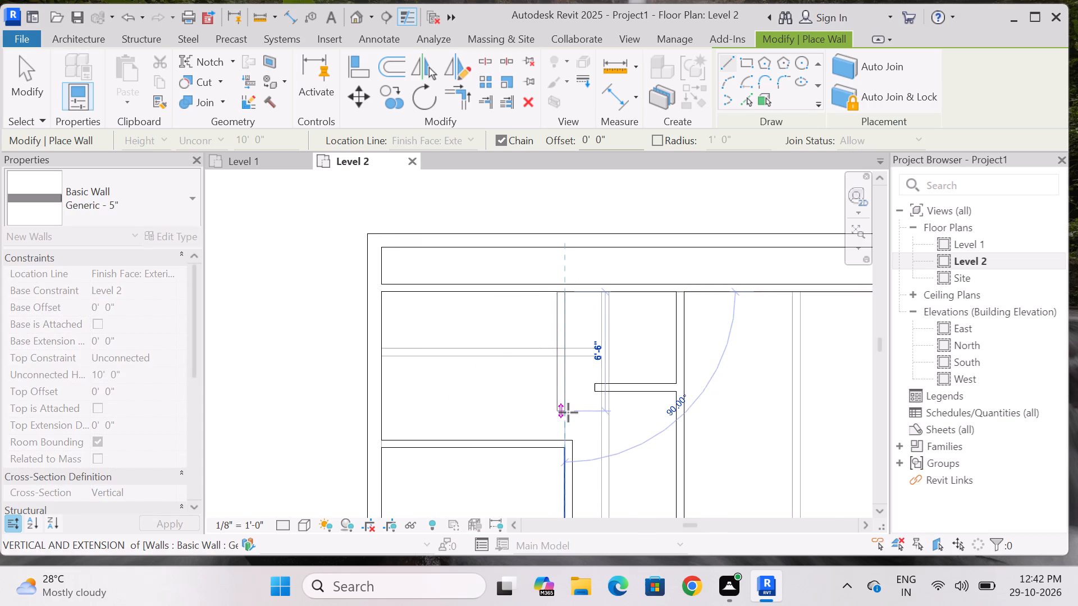
scroll(568, 412, "up", 2)
key("space")
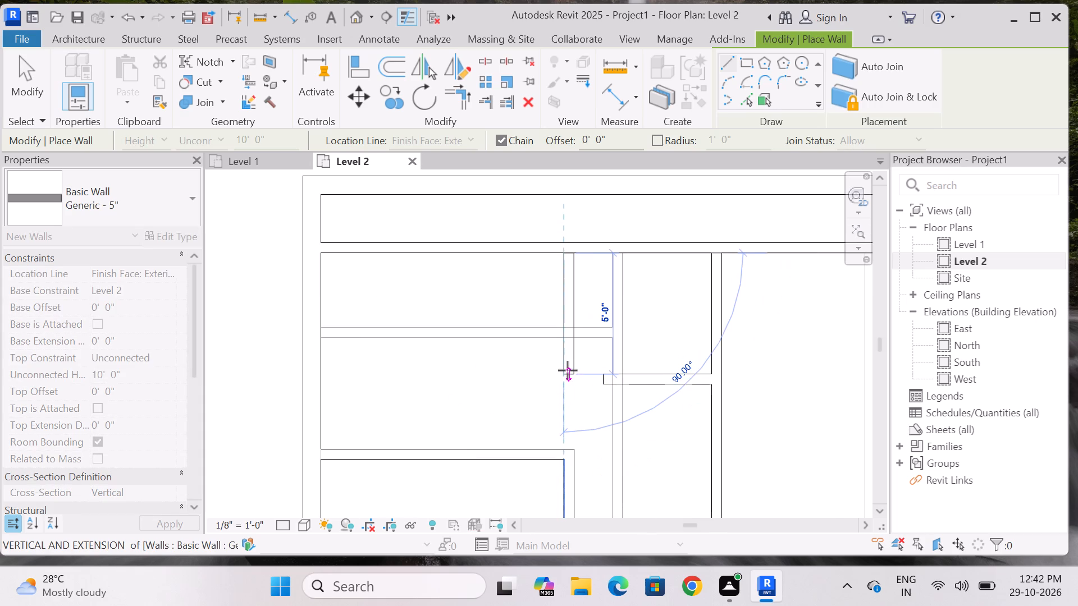
left_click(568, 381)
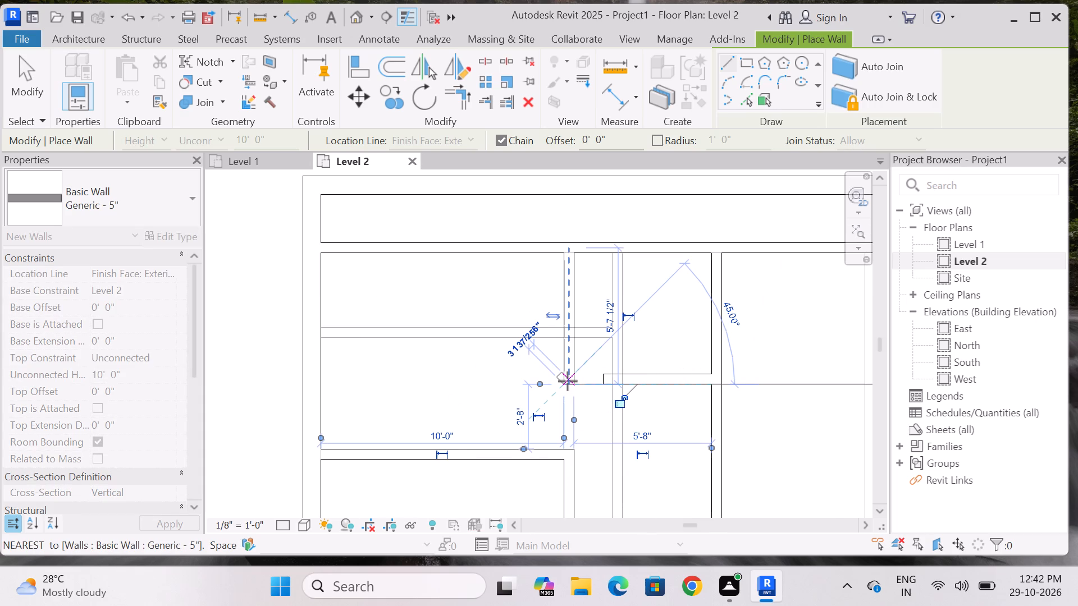
key("Escape")
Trim the remaining south wall stub and the new partition to a corner, enclosing the small northern room.
left_click(456, 99)
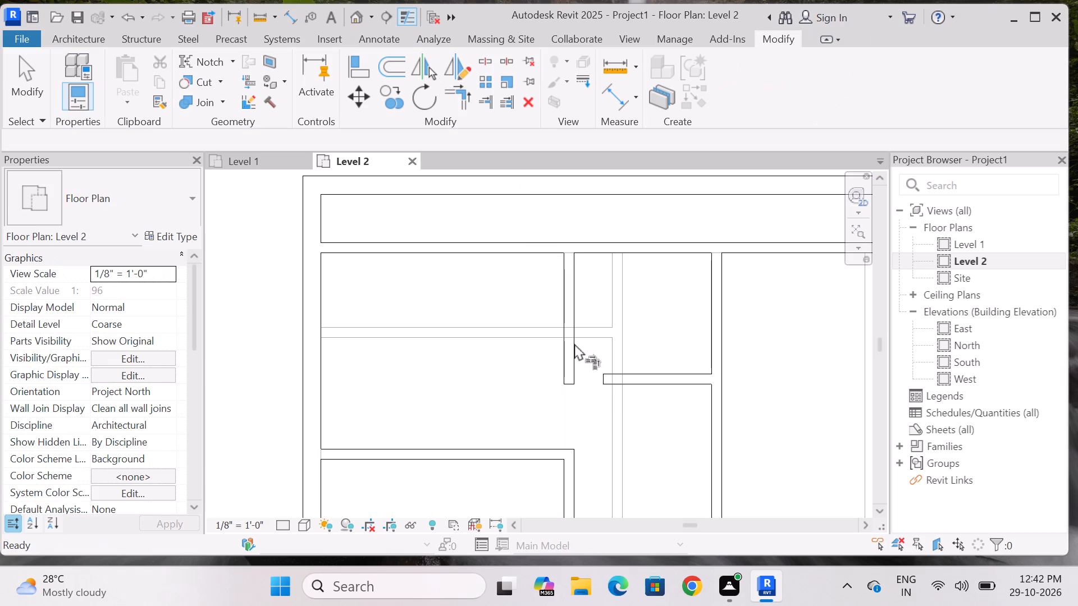
left_click(627, 380)
left_click(564, 354)
key("Escape")
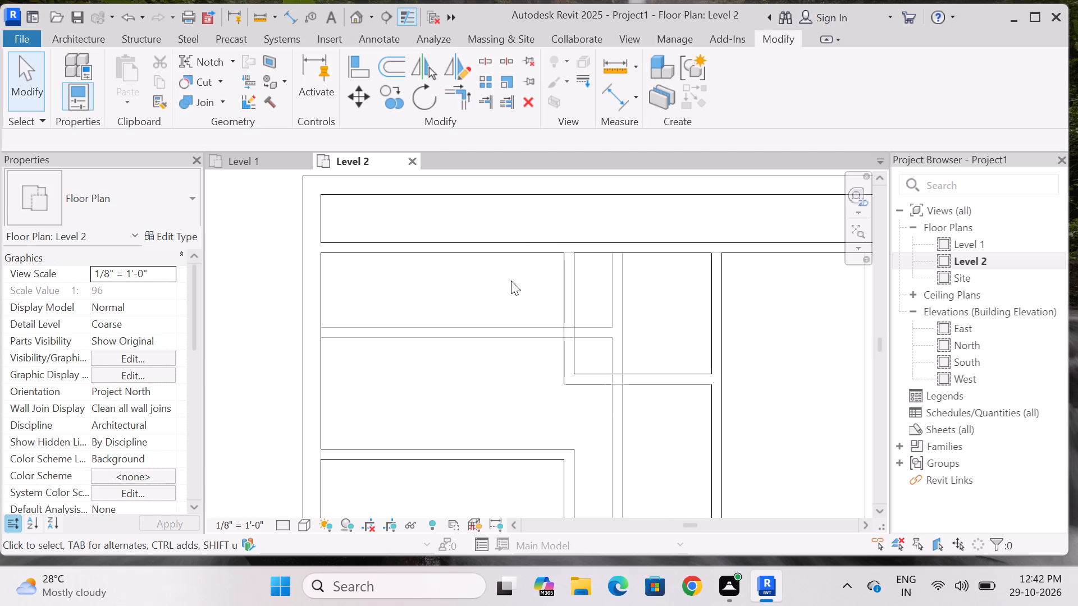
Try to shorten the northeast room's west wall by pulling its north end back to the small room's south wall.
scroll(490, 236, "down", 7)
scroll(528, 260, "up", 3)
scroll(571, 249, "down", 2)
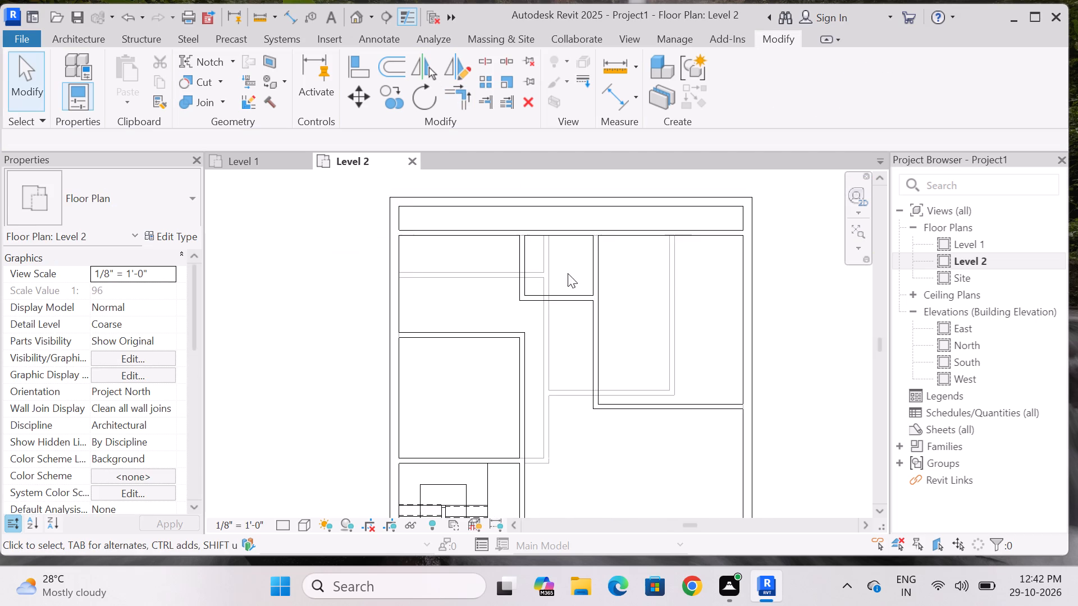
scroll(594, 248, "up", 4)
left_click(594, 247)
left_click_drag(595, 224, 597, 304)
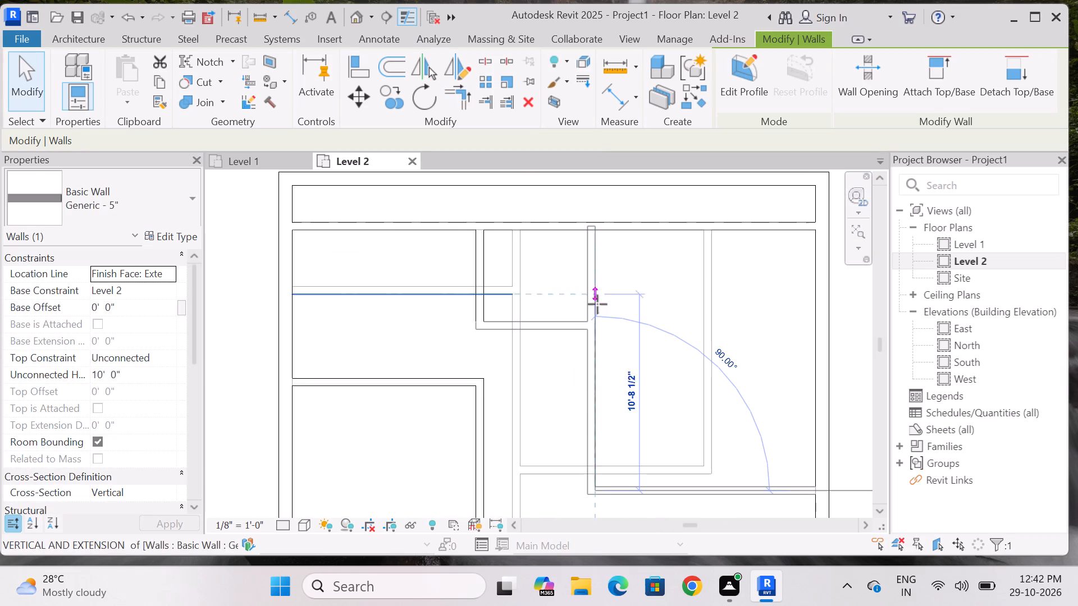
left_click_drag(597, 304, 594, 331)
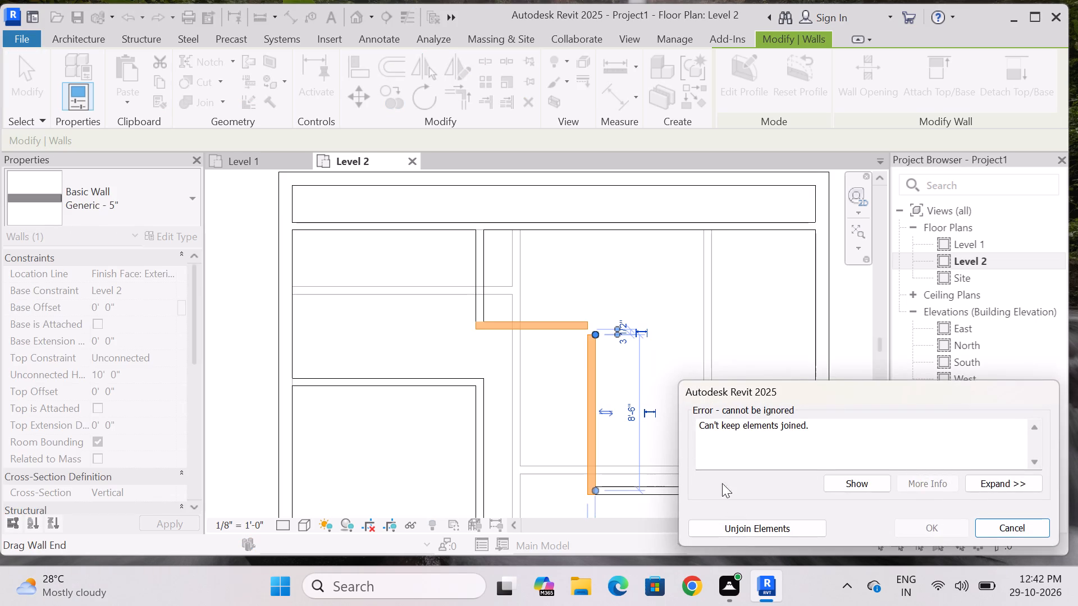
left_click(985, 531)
Measure the north-south depth of the enclosed small room beside the northeast room.
scroll(613, 302, "up", 3)
scroll(584, 315, "down", 4)
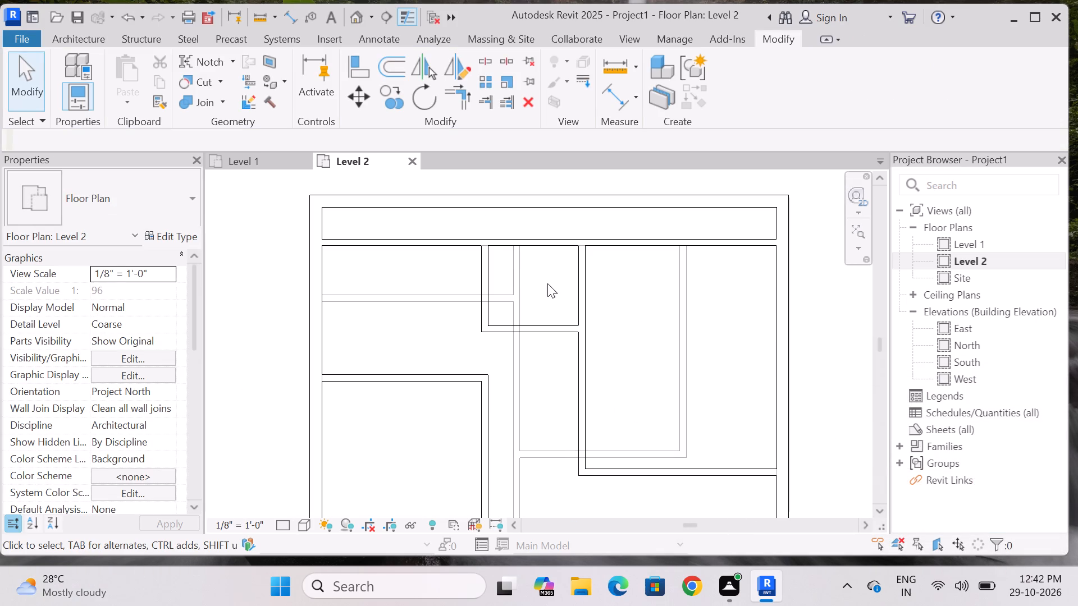
left_click(89, 45)
left_click(75, 70)
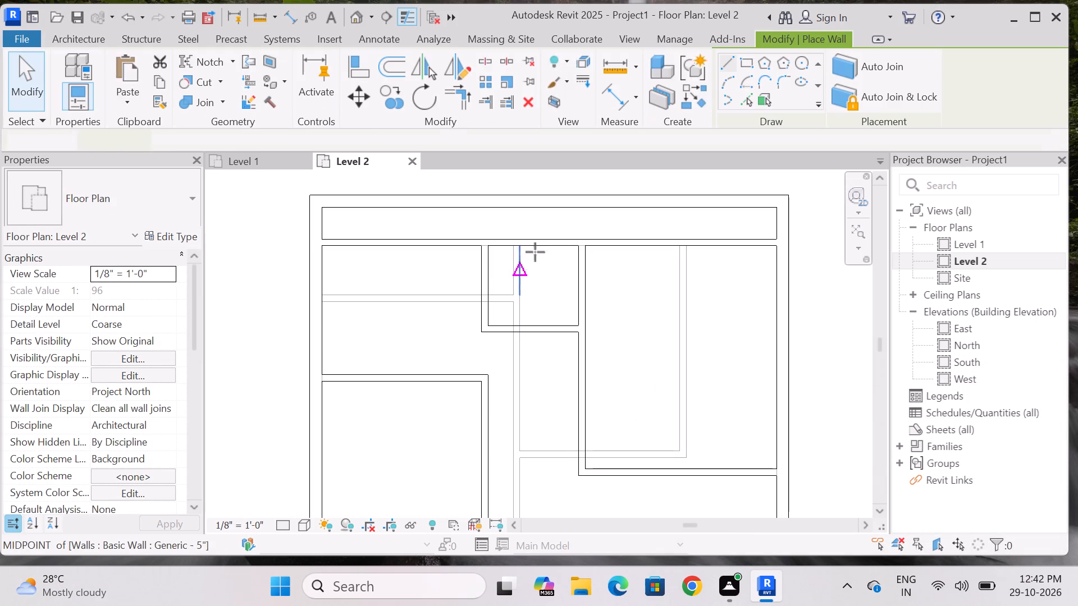
scroll(539, 244, "up", 4)
middle_click_drag(476, 254, 473, 312)
scroll(473, 314, "up", 3)
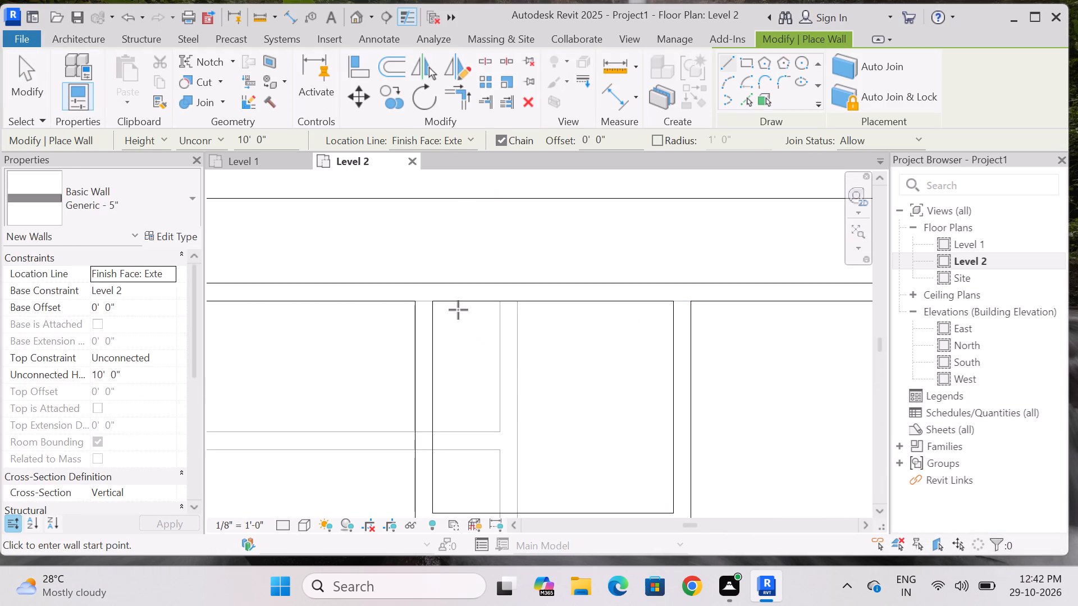
scroll(459, 306, "down", 2)
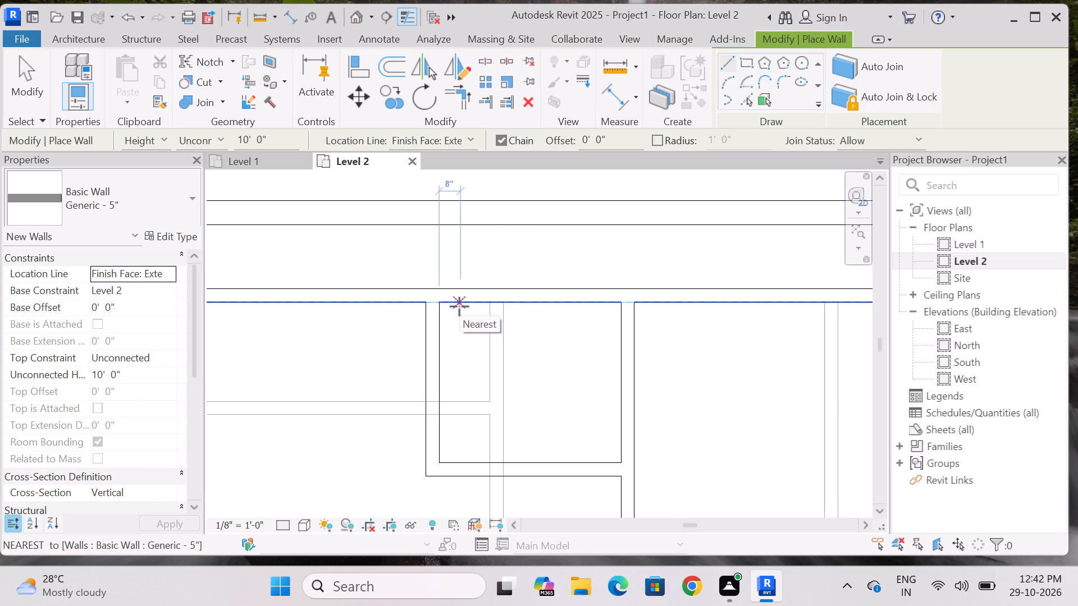
left_click(293, 12)
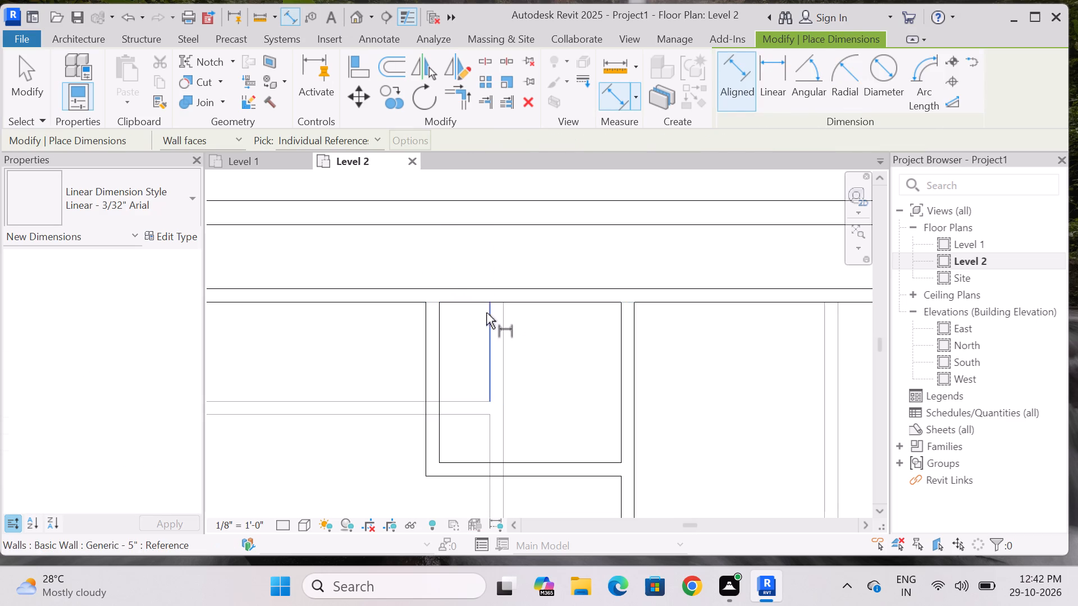
left_click(463, 304)
left_click(471, 458)
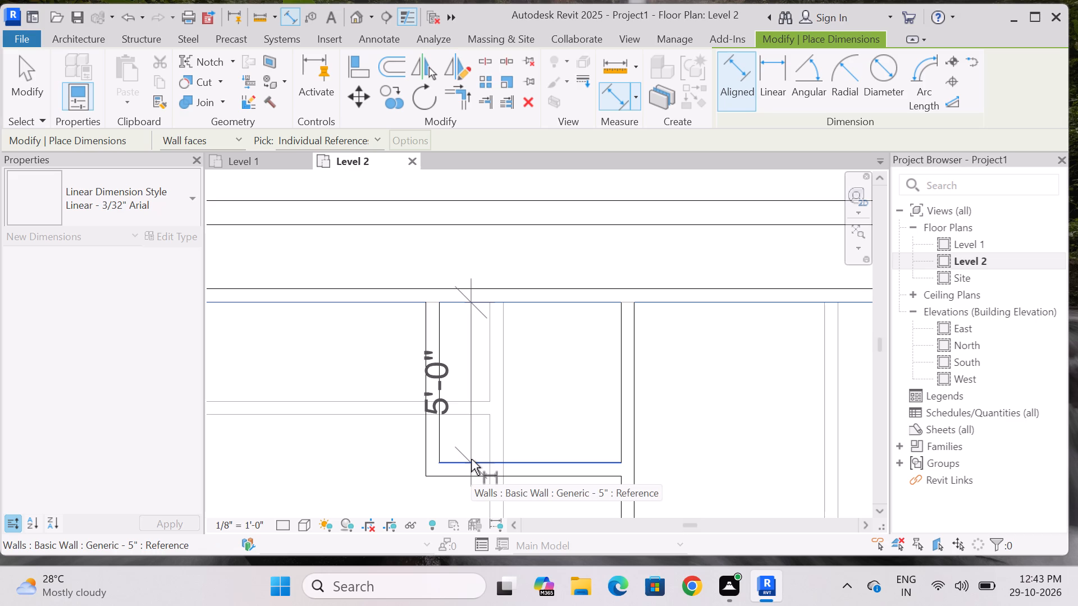
key("Escape")
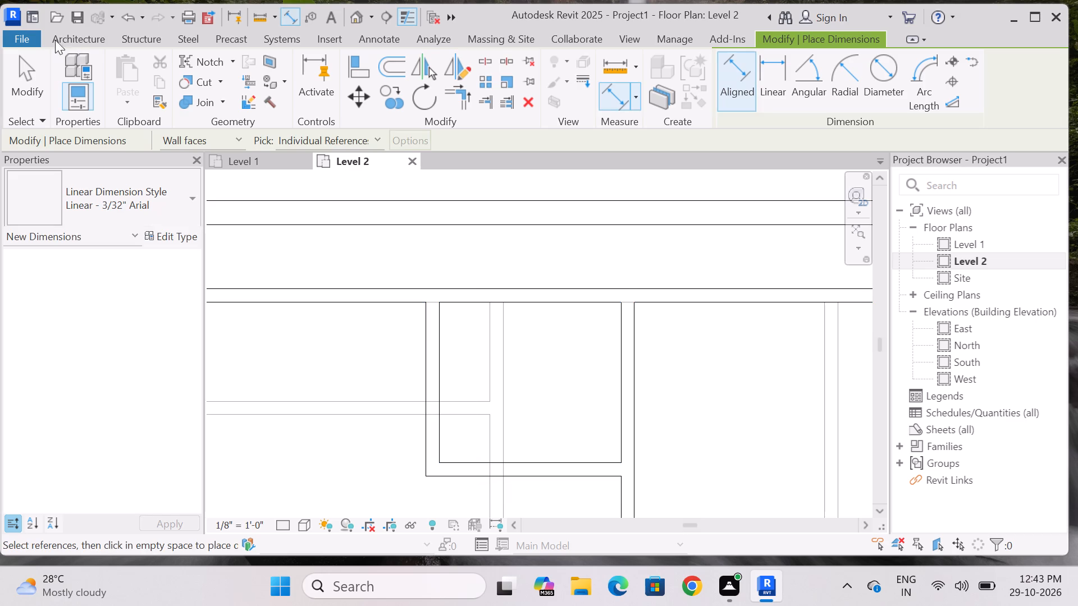
Draw a Generic - 5" wall across the small northern room's full depth, with its west face 5' from the room's west wall.
left_click(72, 44)
left_click(74, 76)
scroll(500, 318, "up", 2)
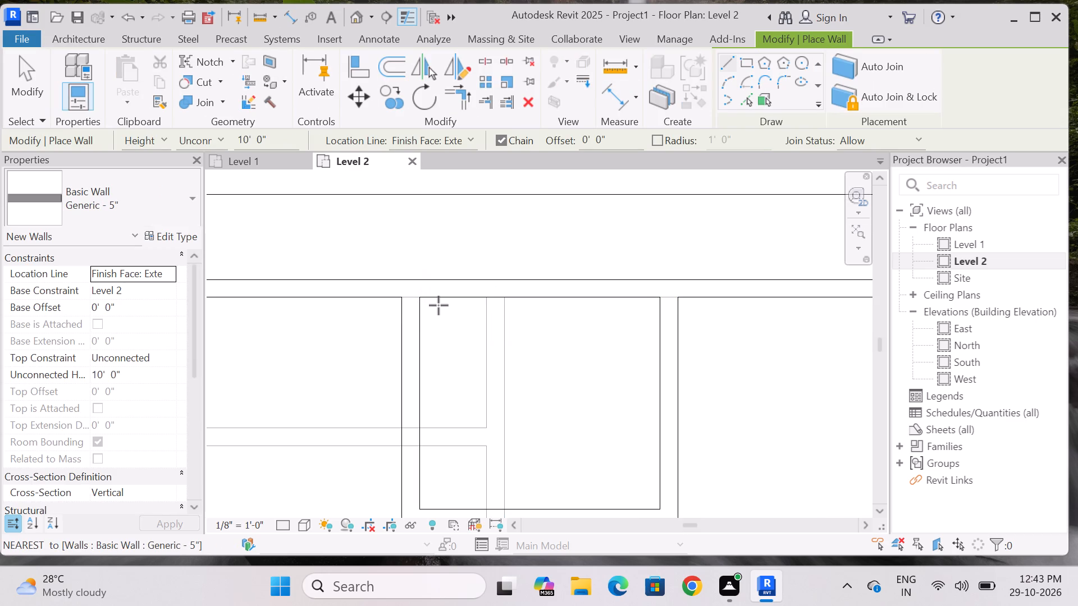
key("5")
key("apostrophe")
key("Return")
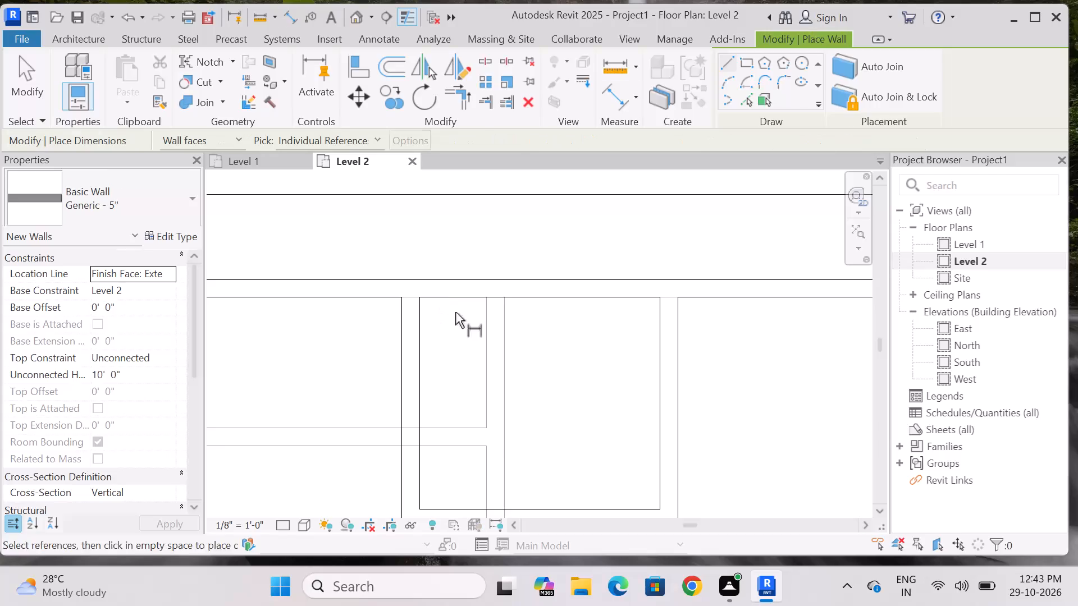
scroll(511, 340, "down", 4)
left_click(68, 38)
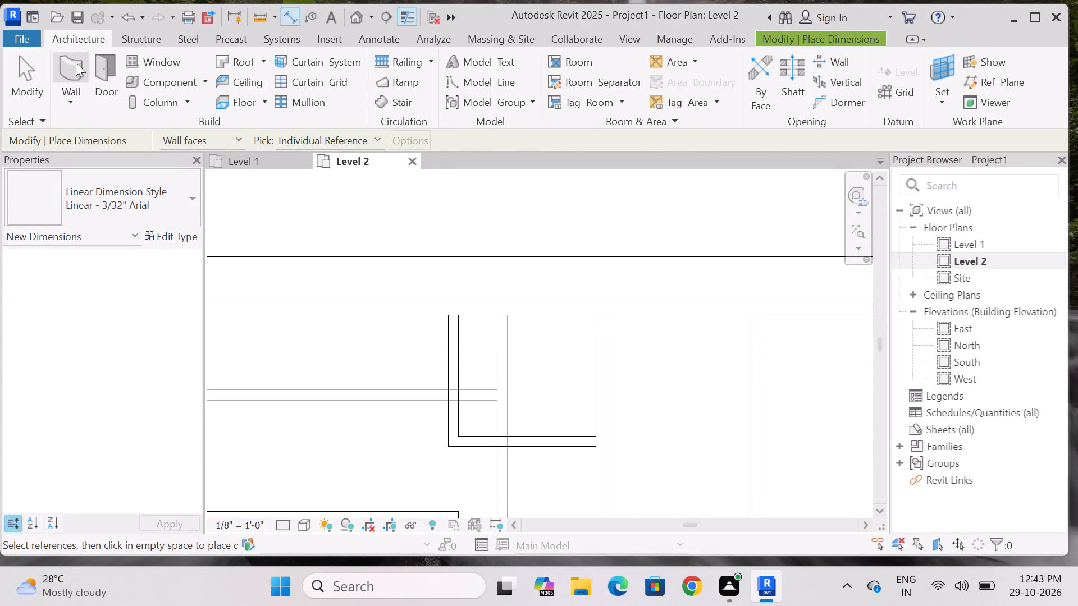
left_click(75, 70)
scroll(453, 283, "down", 3)
scroll(490, 345, "up", 2)
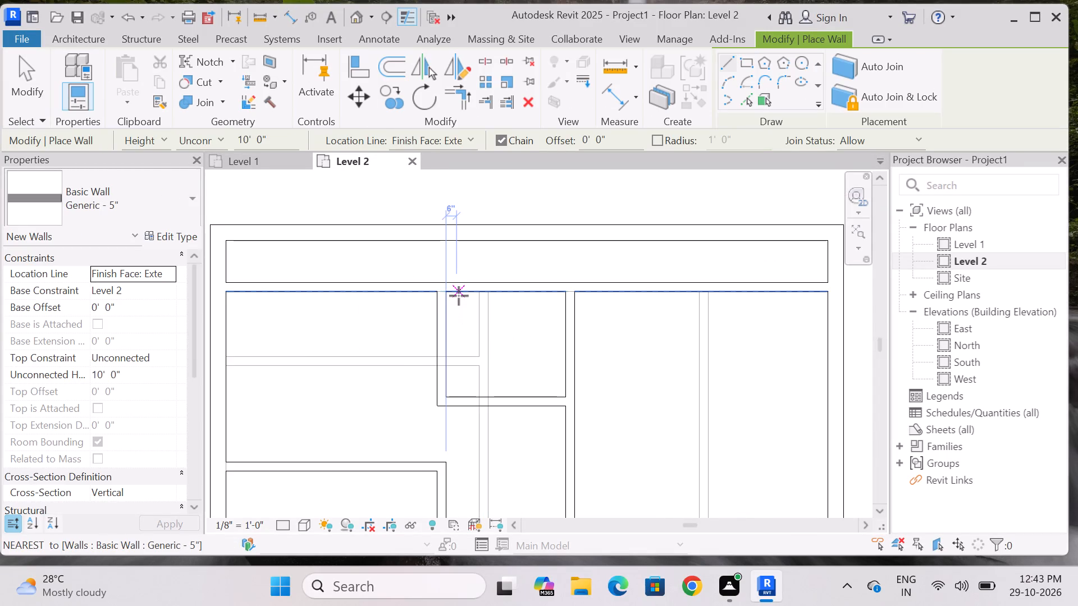
key("5")
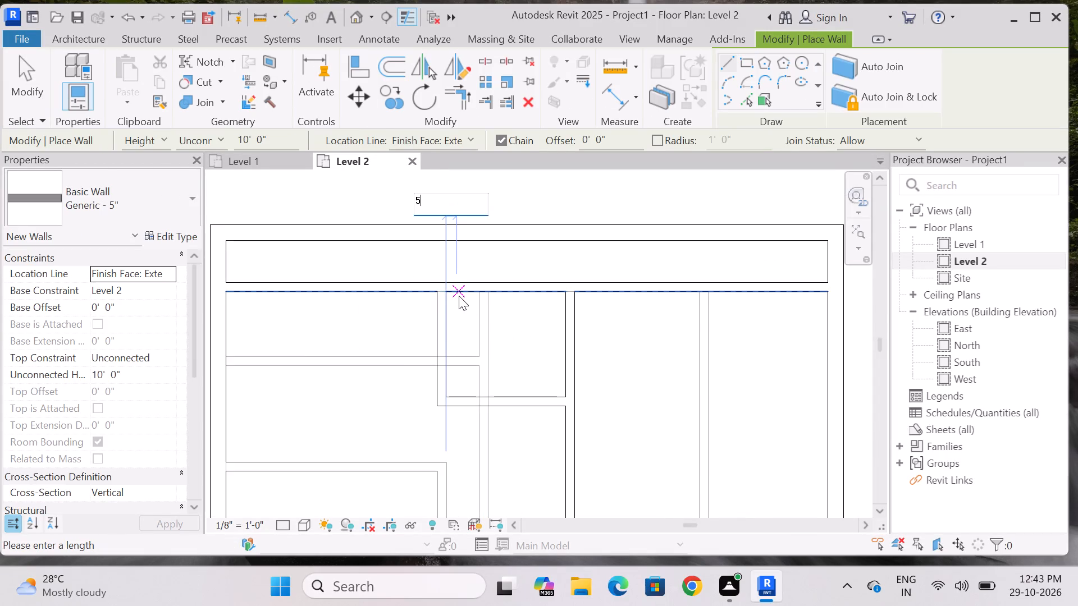
key("apostrophe")
key("Return")
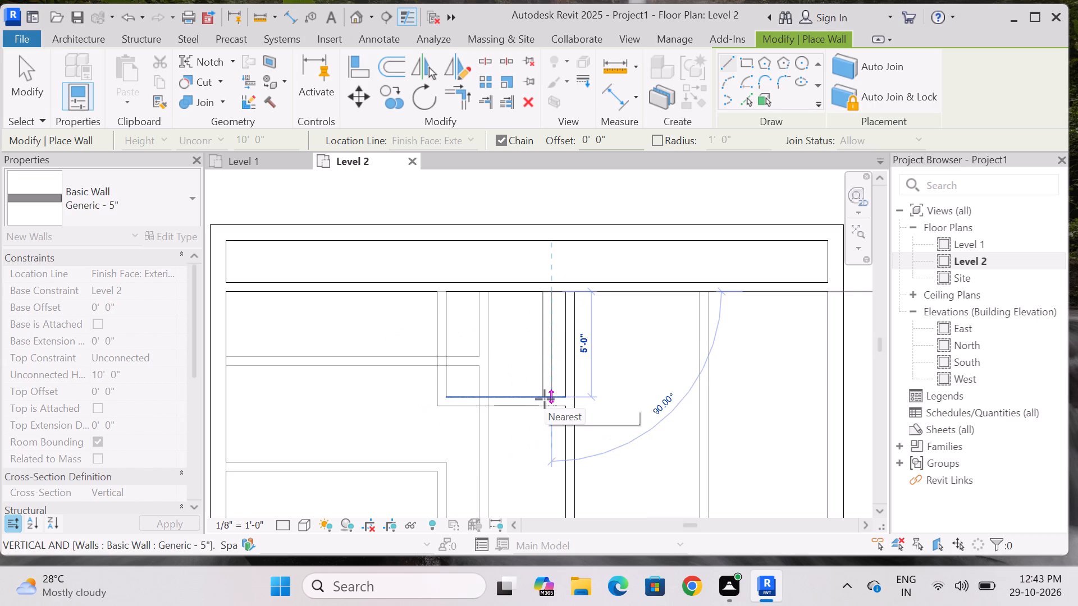
key("space")
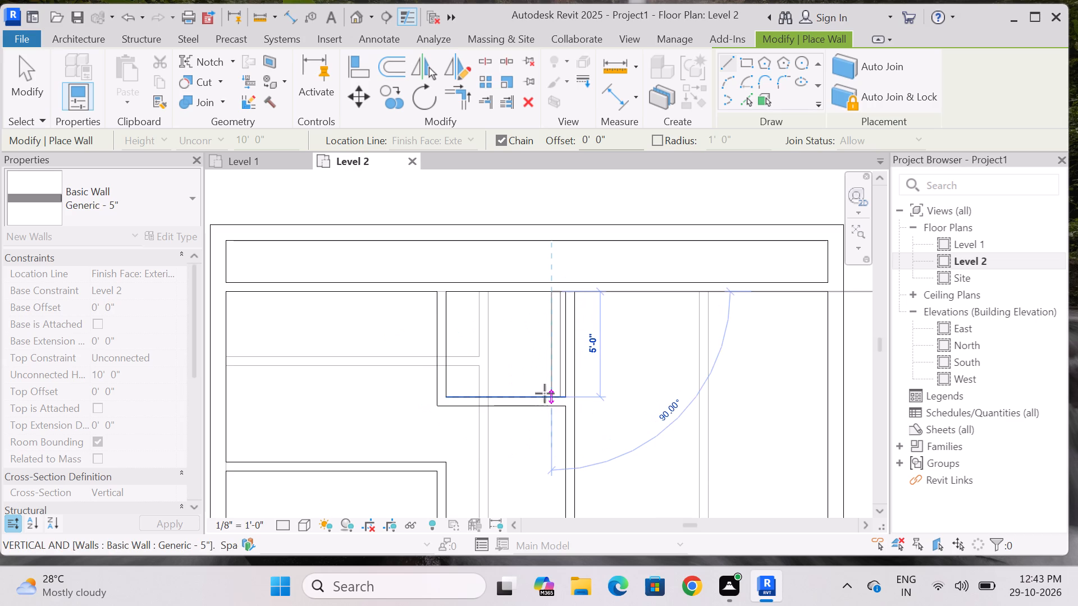
scroll(545, 359, "up", 3)
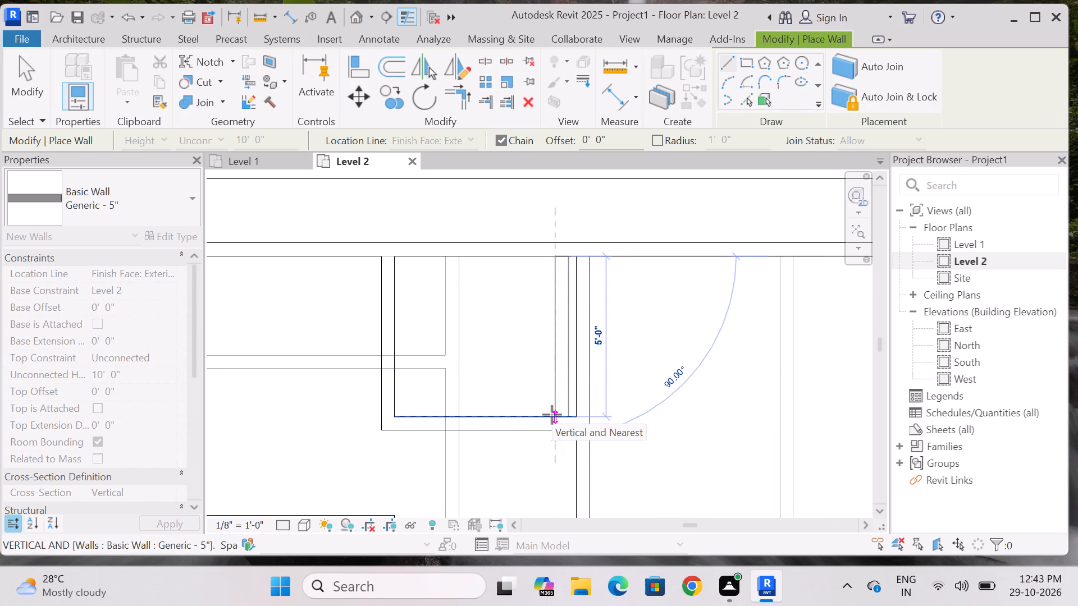
left_click(552, 419)
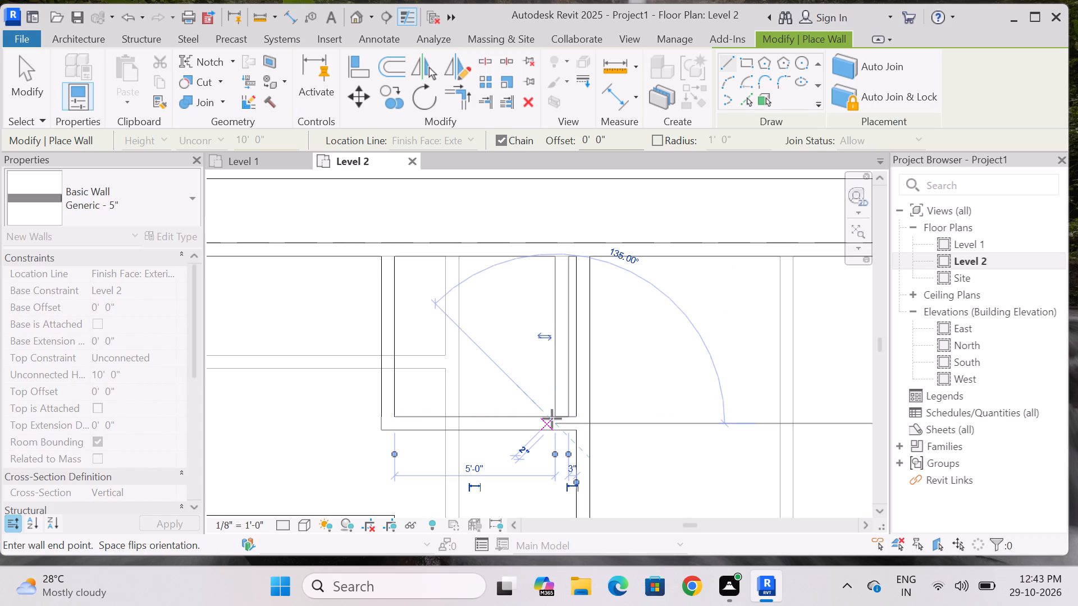
Shorten the northeast room's west wall by pulling its north end down to the small northern room's south wall.
key("Escape")
scroll(512, 341, "down", 3)
key("Escape")
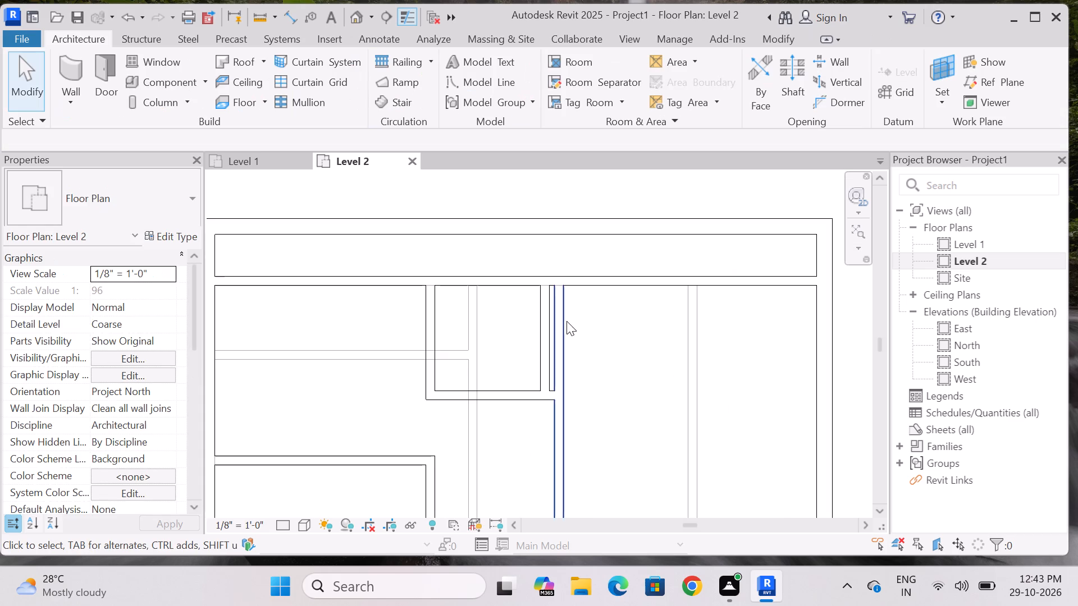
left_click(567, 321)
scroll(577, 277, "down", 3)
scroll(572, 299, "up", 4)
left_click_drag(566, 263, 560, 382)
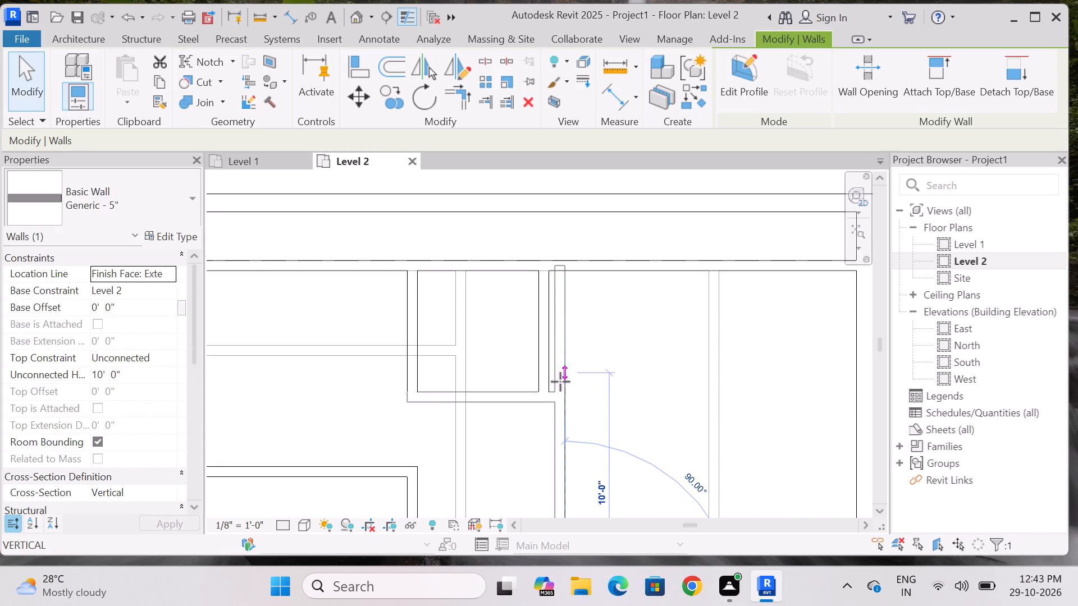
left_click_drag(560, 382, 558, 388)
key("Escape")
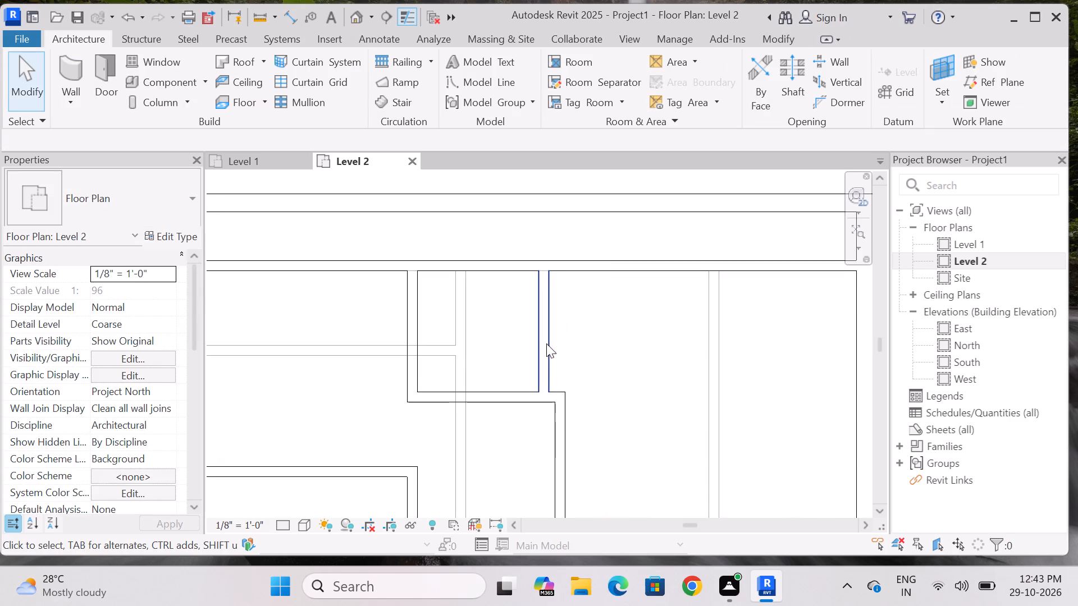
Draw a Generic - 5" wall south from the north partition, about 5'-5" long, with its west face 3'6" east of the northeast room's west wall.
left_click(61, 66)
scroll(557, 275, "down", 2)
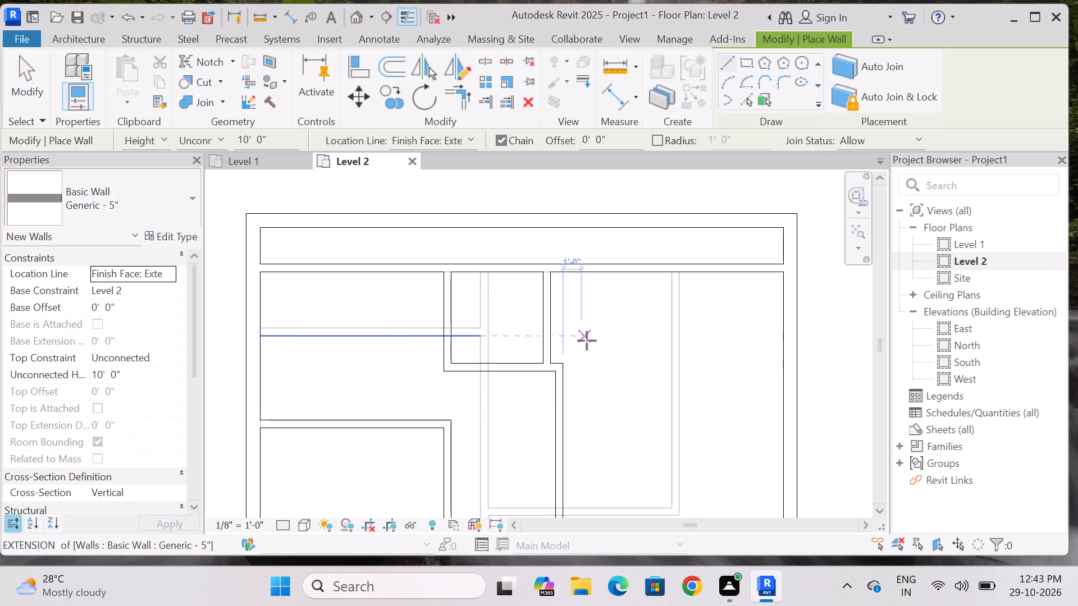
scroll(570, 309, "down", 6)
scroll(592, 354, "up", 6)
scroll(550, 286, "down", 3)
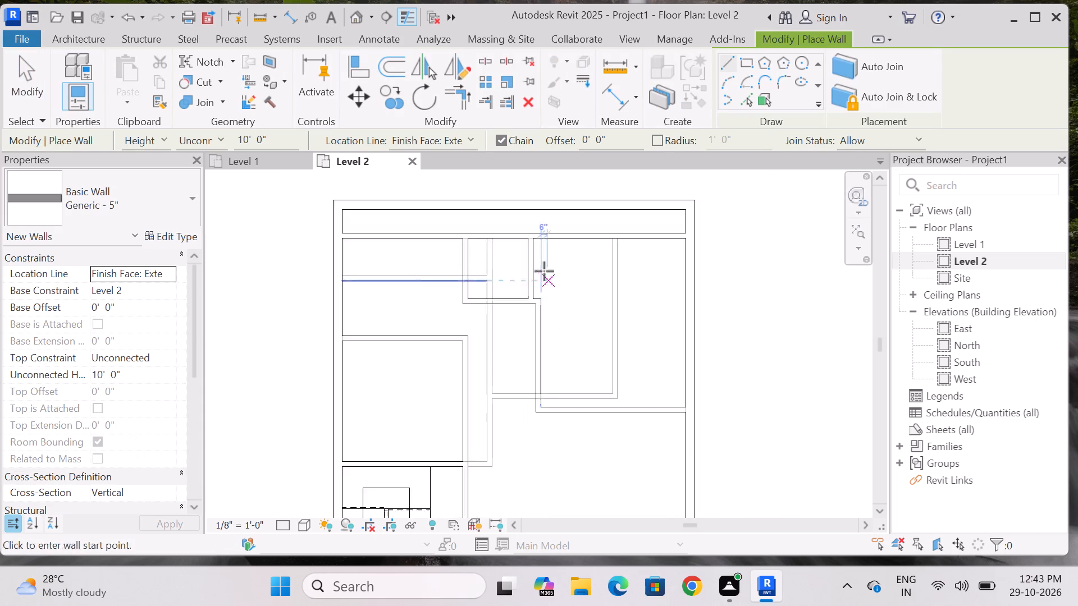
scroll(542, 268, "up", 6)
scroll(552, 348, "down", 3)
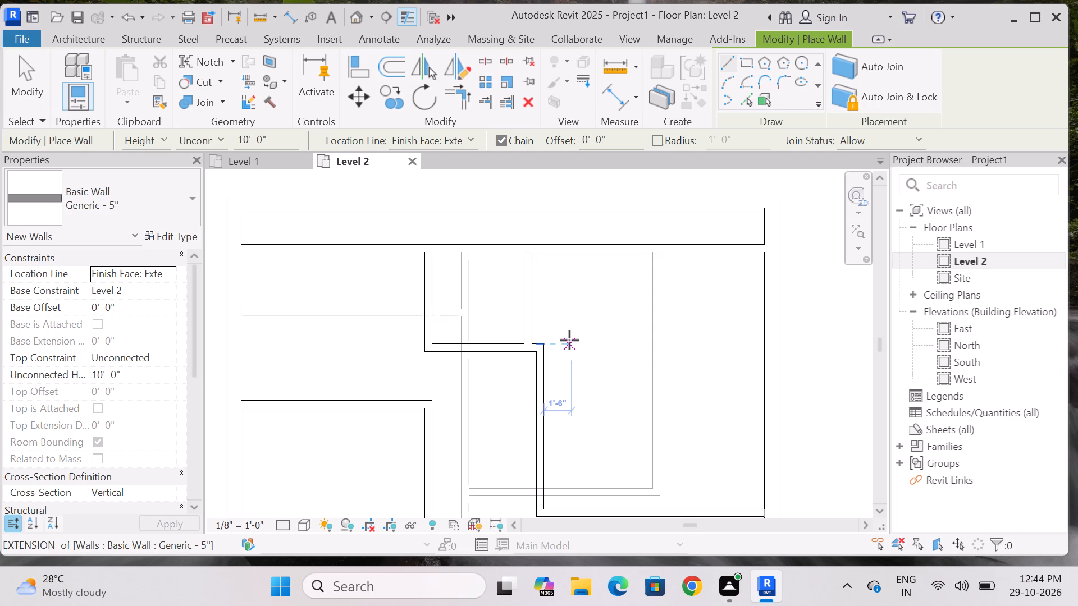
scroll(554, 343, "up", 1)
scroll(542, 384, "down", 2)
scroll(543, 275, "up", 2)
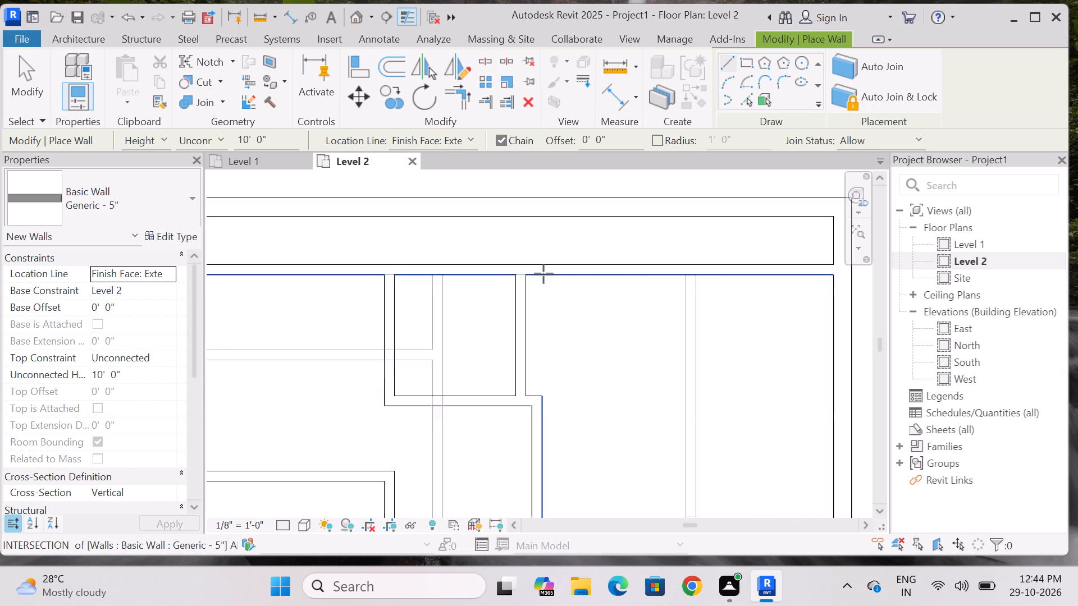
scroll(543, 274, "up", 4)
scroll(564, 280, "down", 3)
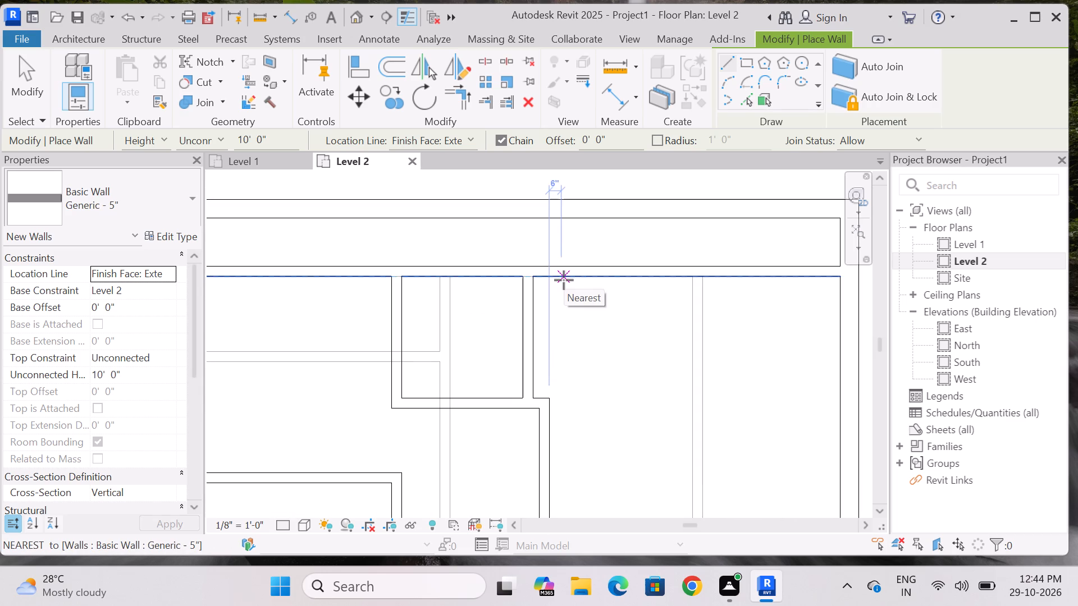
scroll(560, 281, "up", 6)
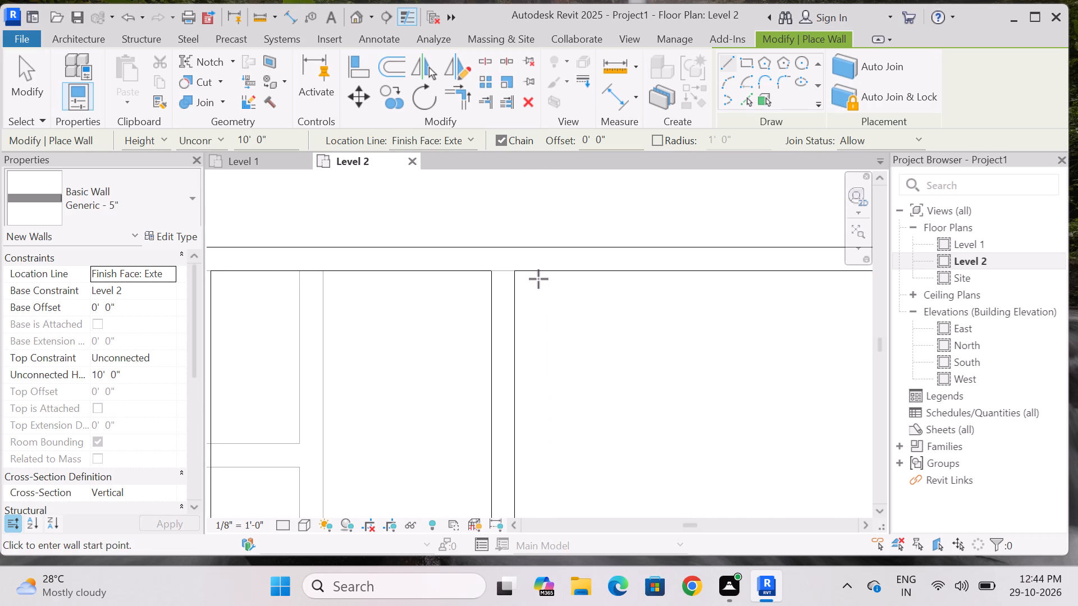
scroll(541, 277, "down", 5)
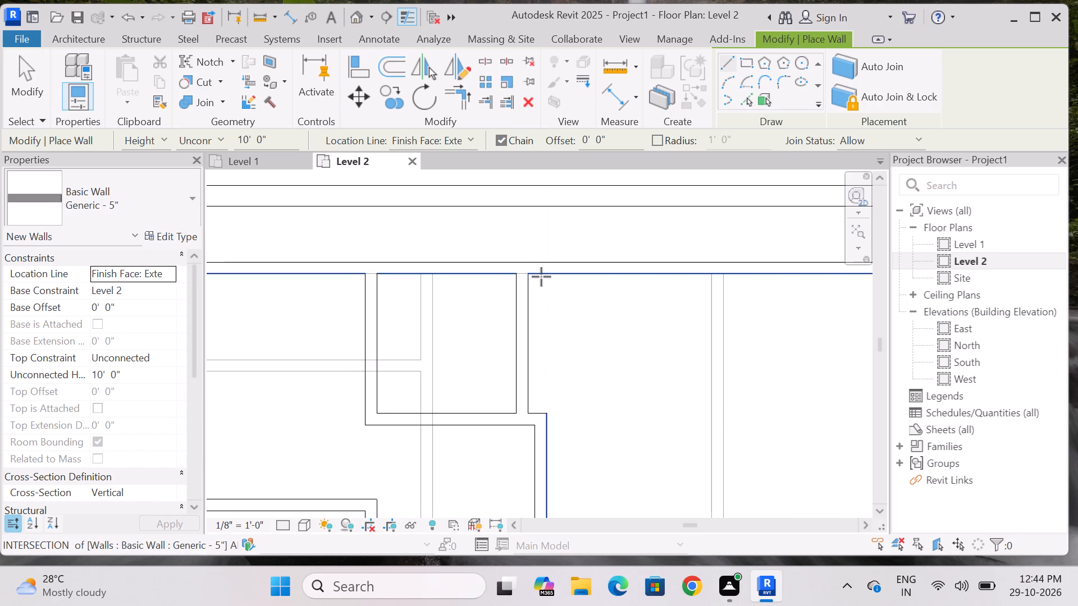
scroll(538, 276, "up", 5)
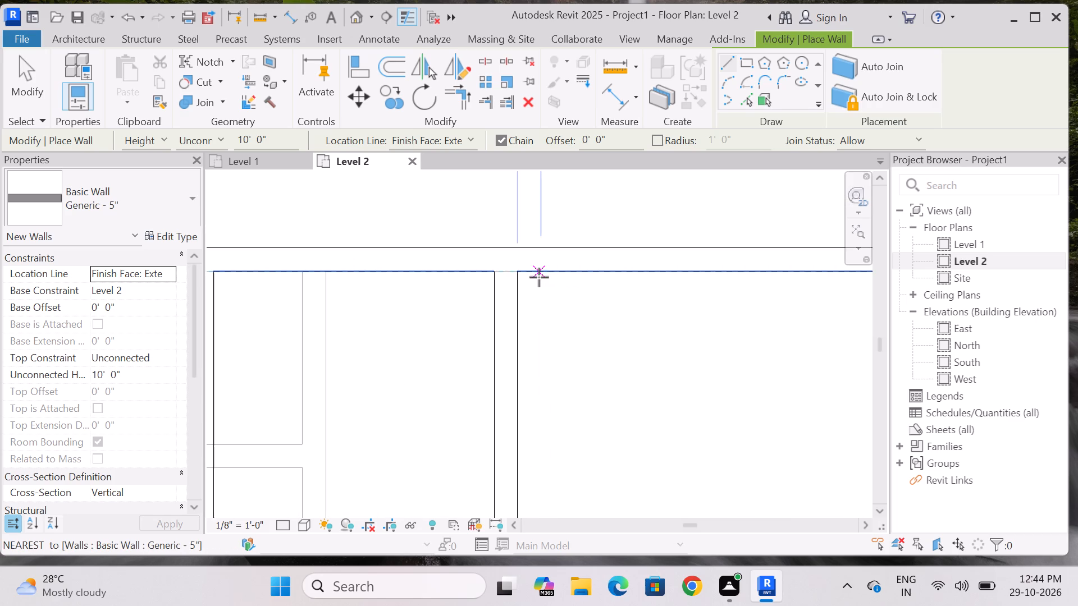
scroll(543, 277, "down", 5)
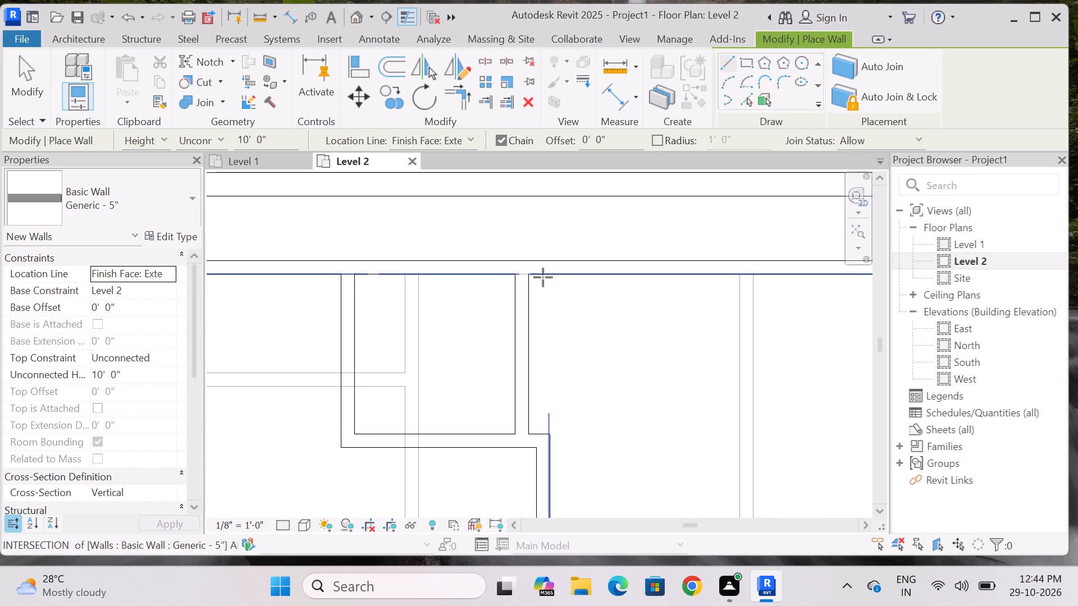
scroll(544, 350, "down", 3)
scroll(554, 324, "up", 3)
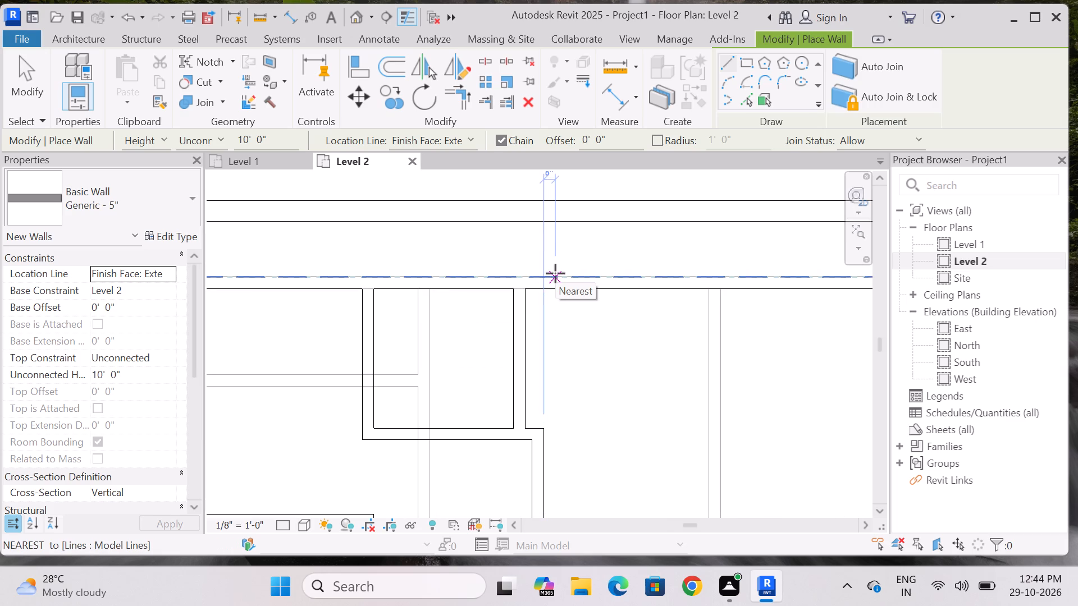
middle_click_drag(555, 274, 554, 306)
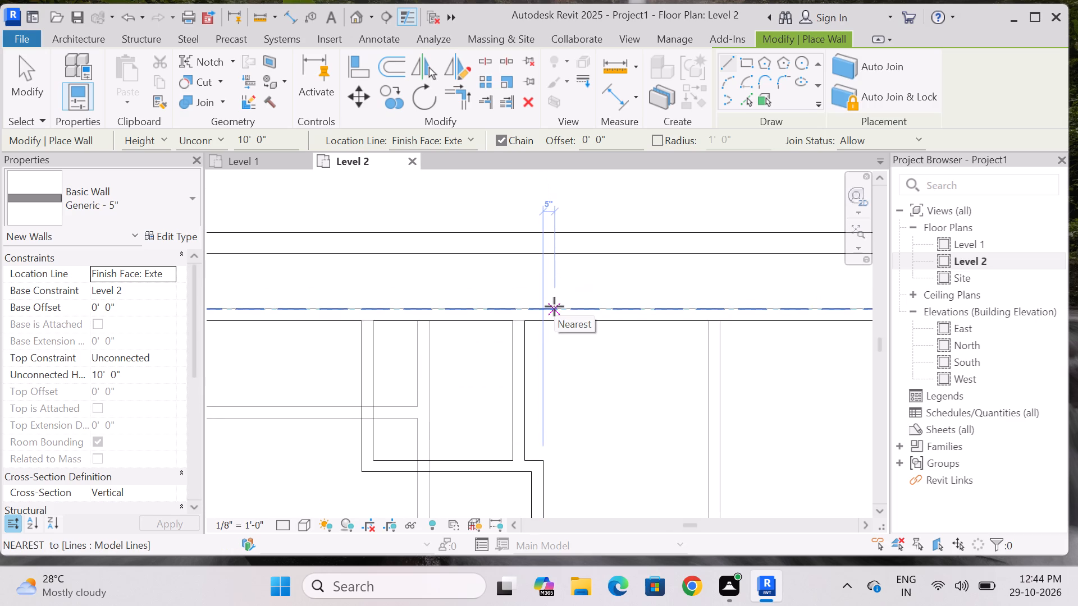
key("3")
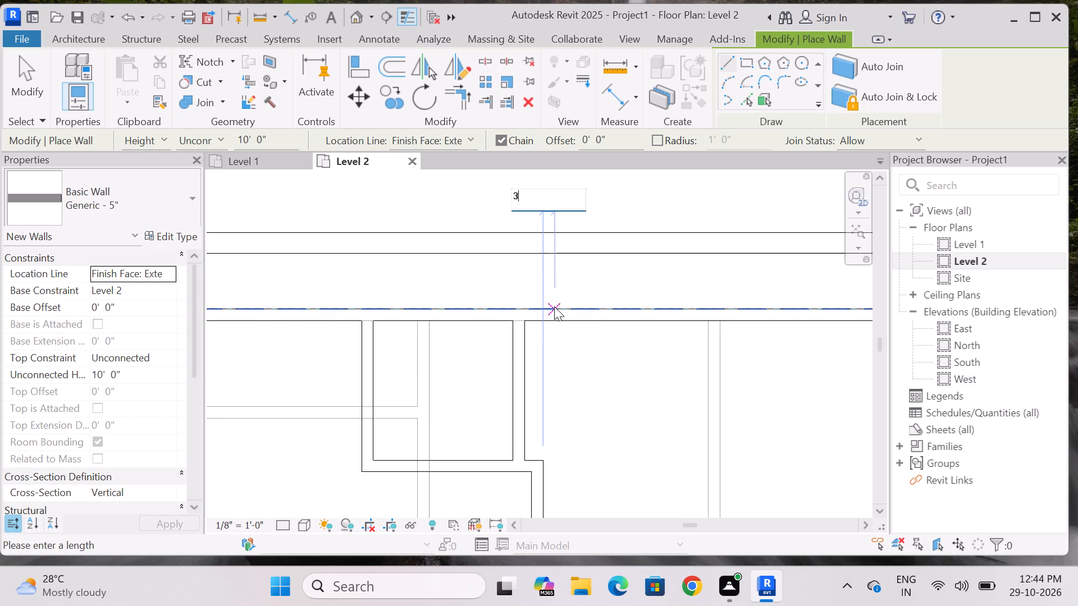
type("'6")
key("Return")
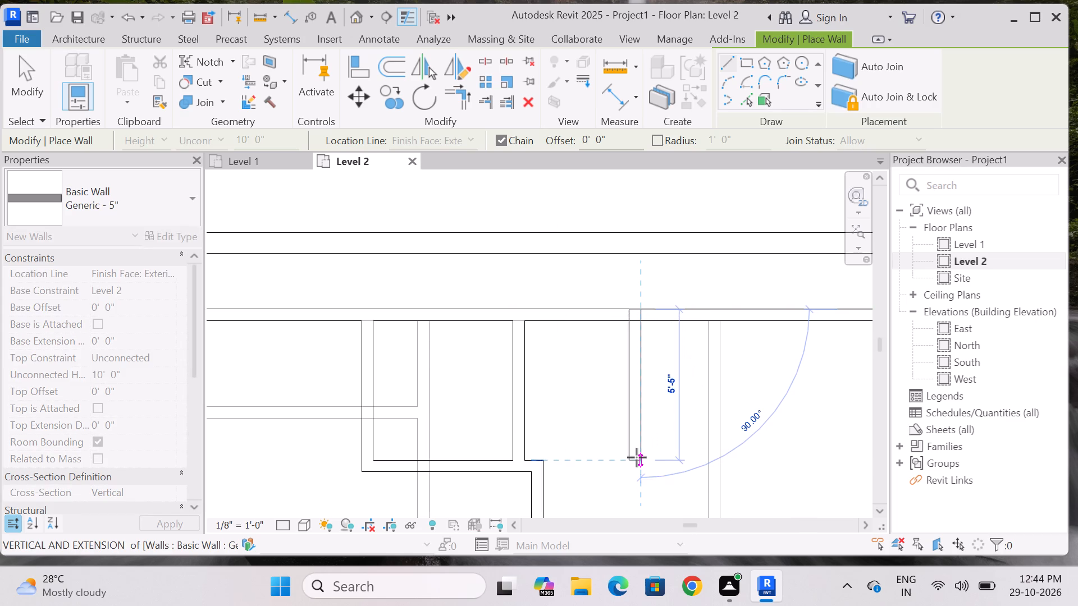
key("space")
scroll(636, 455, "down", 3)
scroll(635, 401, "down", 3)
middle_click_drag(633, 453, 632, 452)
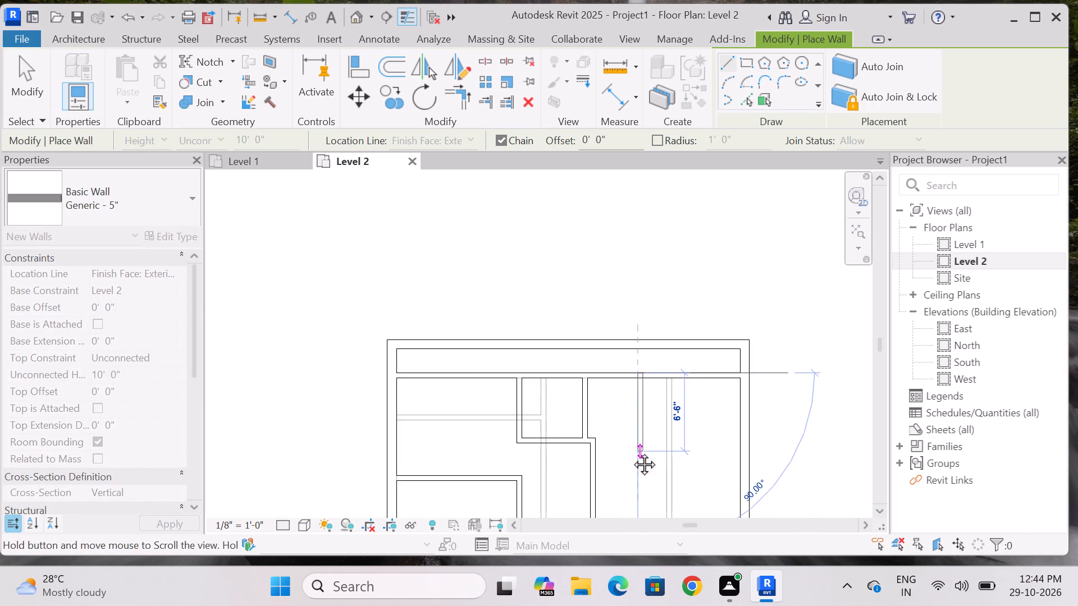
middle_click_drag(632, 452, 628, 381)
scroll(628, 383, "up", 3)
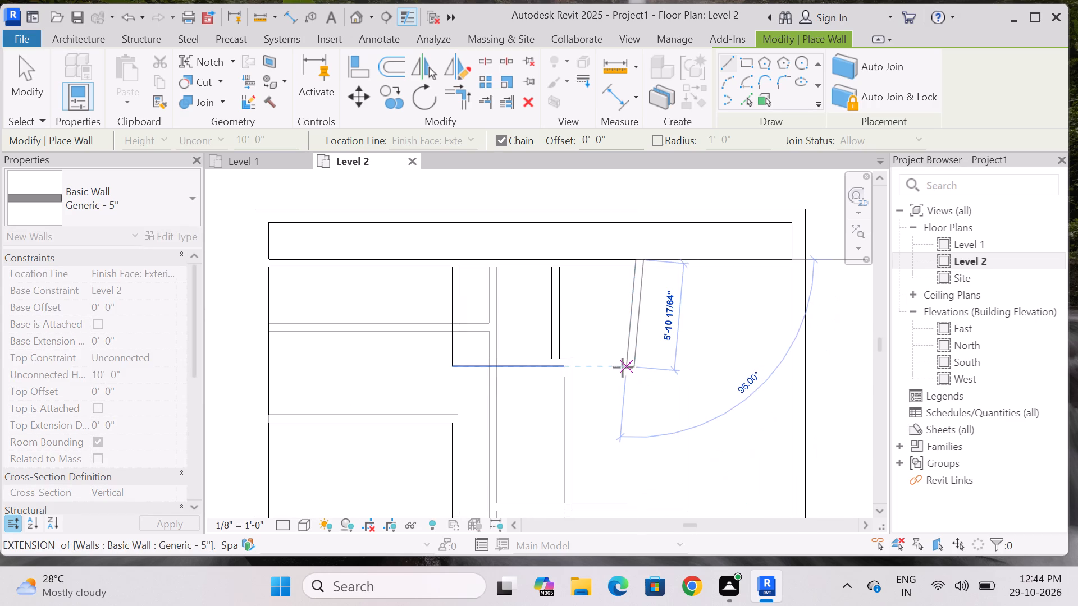
scroll(628, 360, "down", 1)
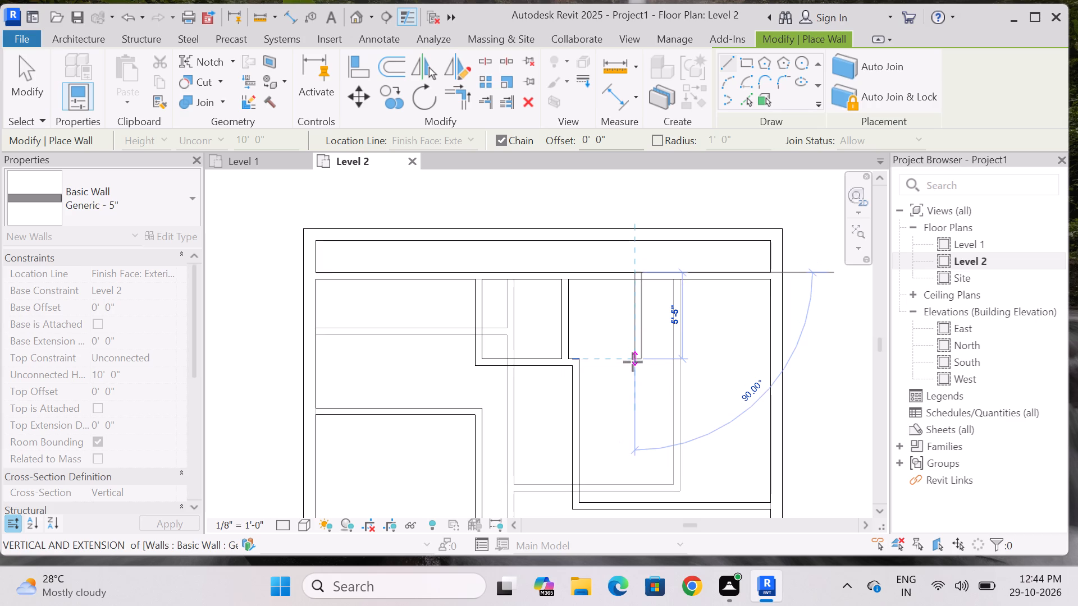
scroll(633, 362, "up", 2)
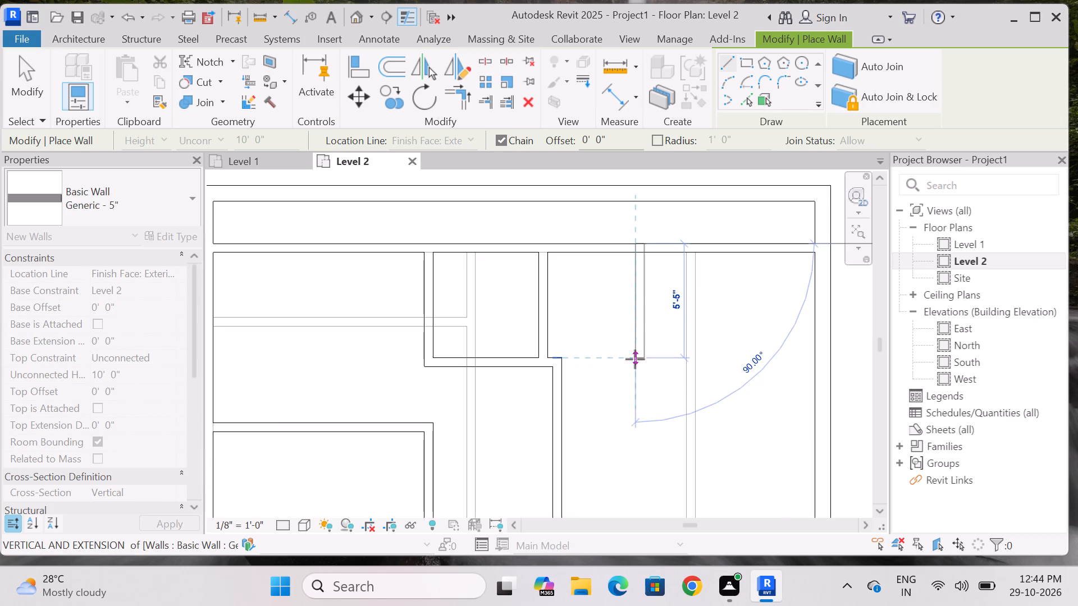
left_click(635, 359)
Draw a 3'-6" wall west to the north end of the northeast room's west wall, enclosing a second small room.
left_click(567, 356)
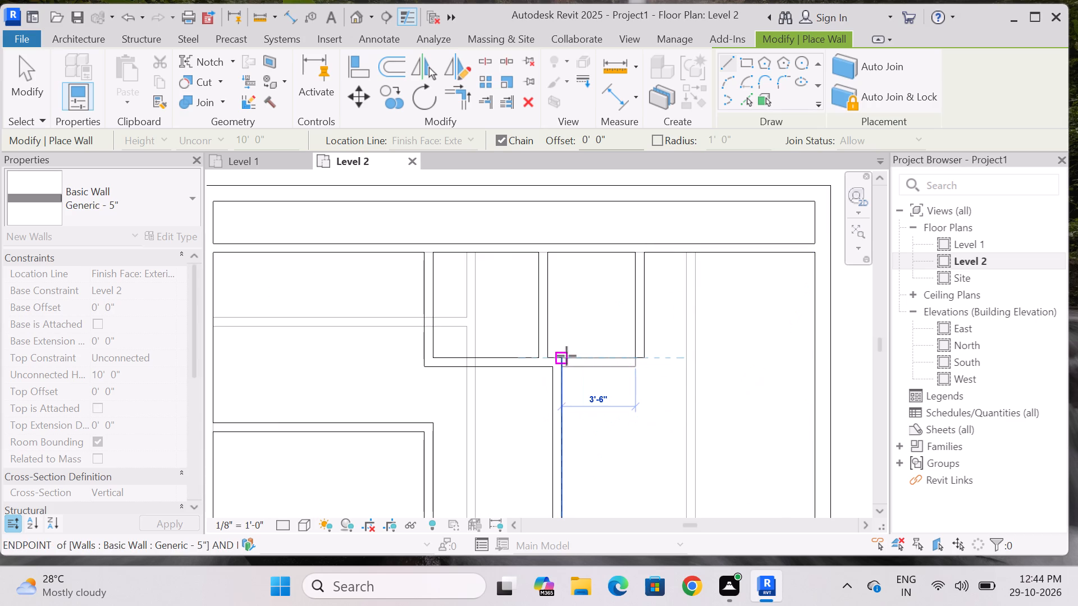
key("Escape")
scroll(581, 294, "down", 7)
key("Escape")
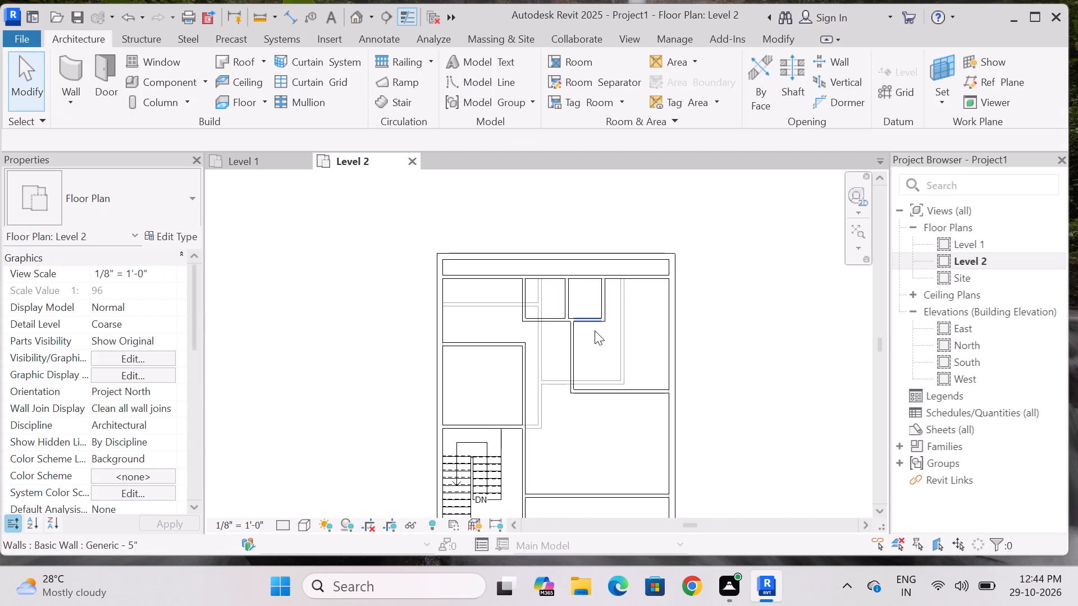
Measure the northeast room's clear north-south depth with an aligned dimension from the north partition to its south wall.
scroll(594, 331, "down", 2)
scroll(595, 346, "up", 4)
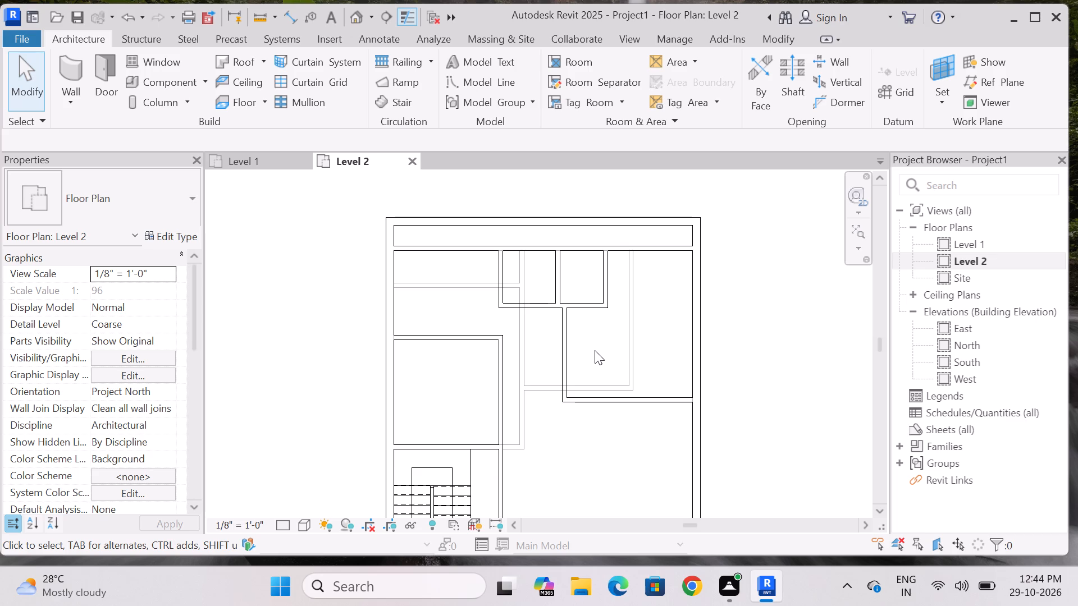
scroll(595, 350, "down", 2)
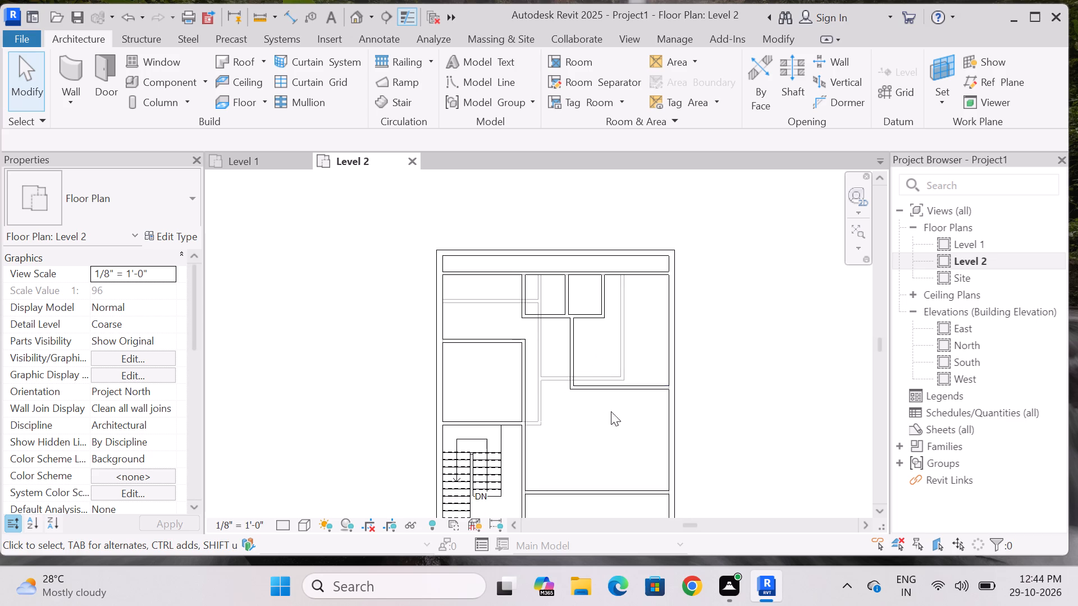
scroll(632, 330, "down", 2)
scroll(629, 406, "up", 2)
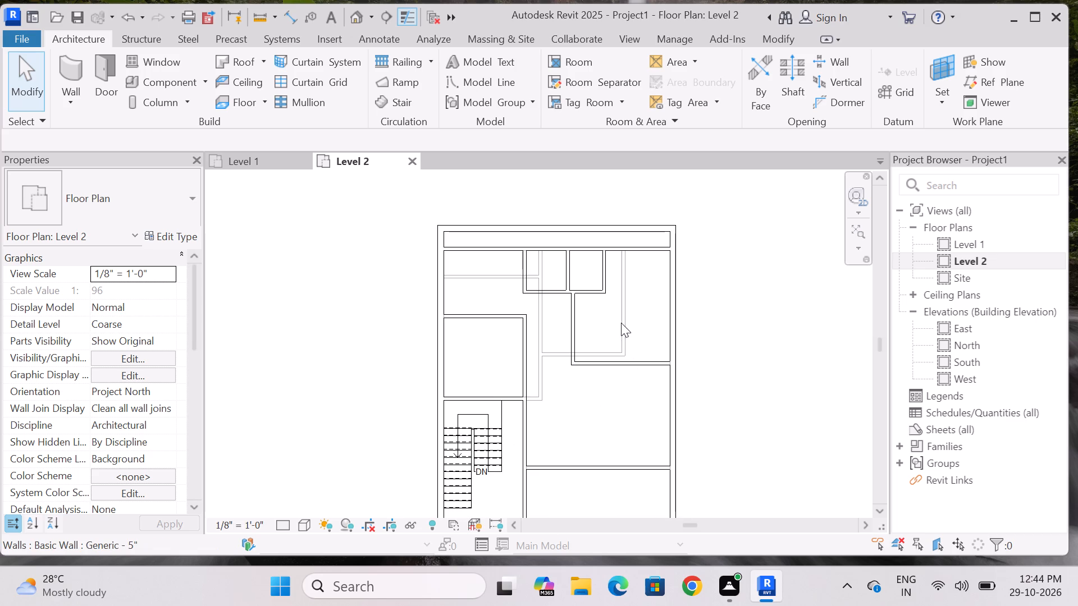
left_click_drag(291, 21, 296, 26)
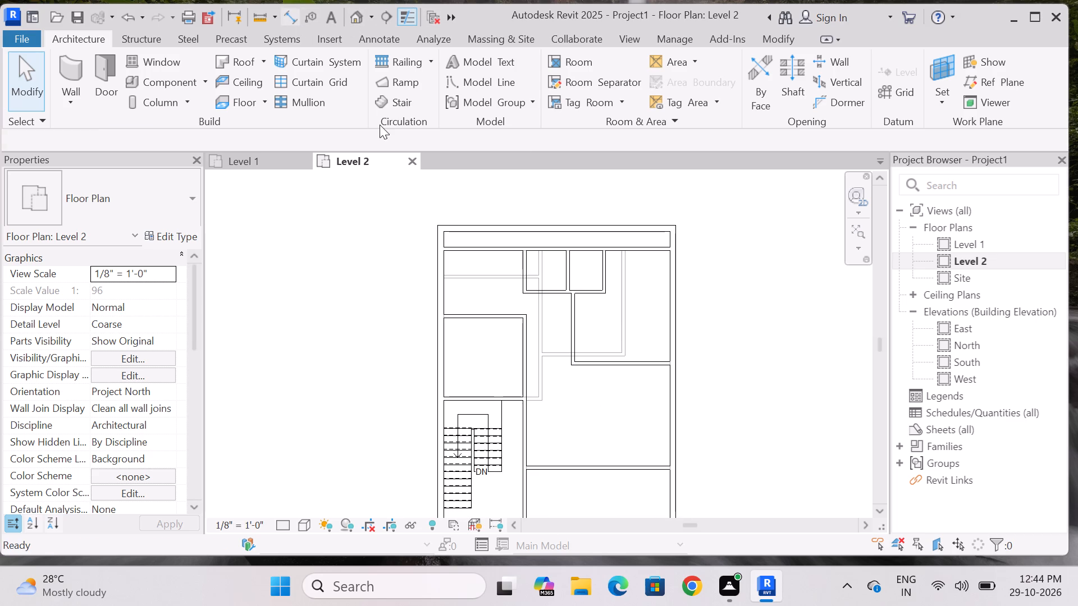
scroll(708, 318, "up", 4)
scroll(574, 250, "down", 3)
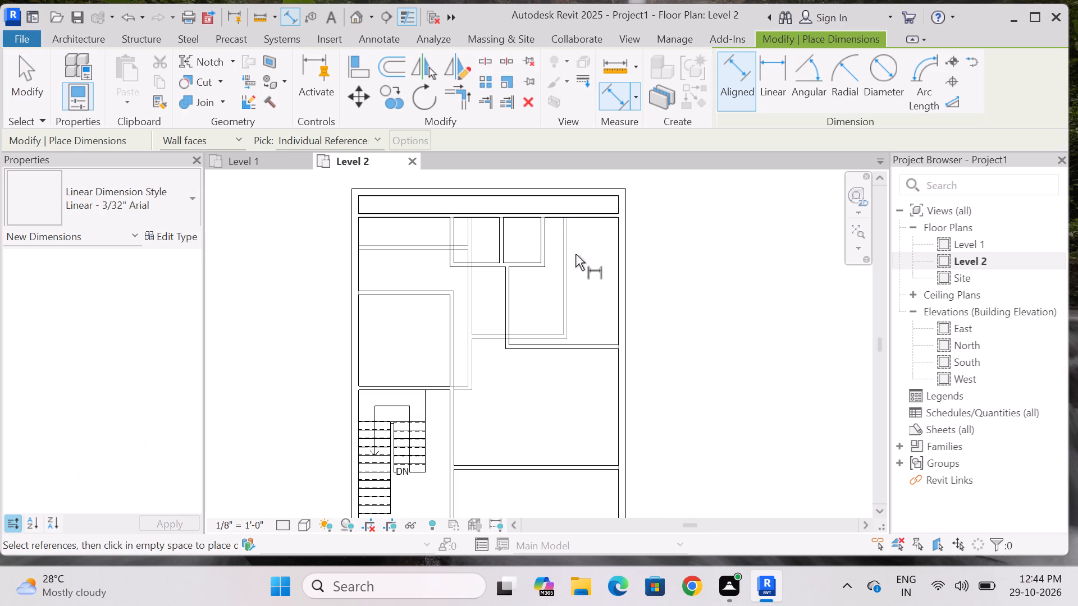
scroll(573, 258, "up", 1)
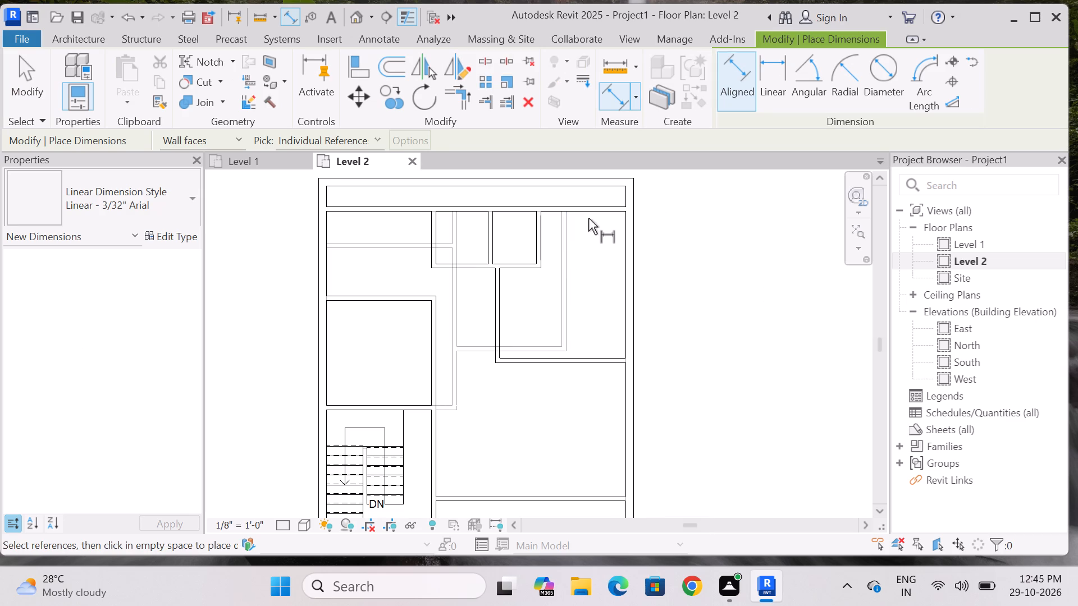
left_click(590, 212)
left_click(591, 353)
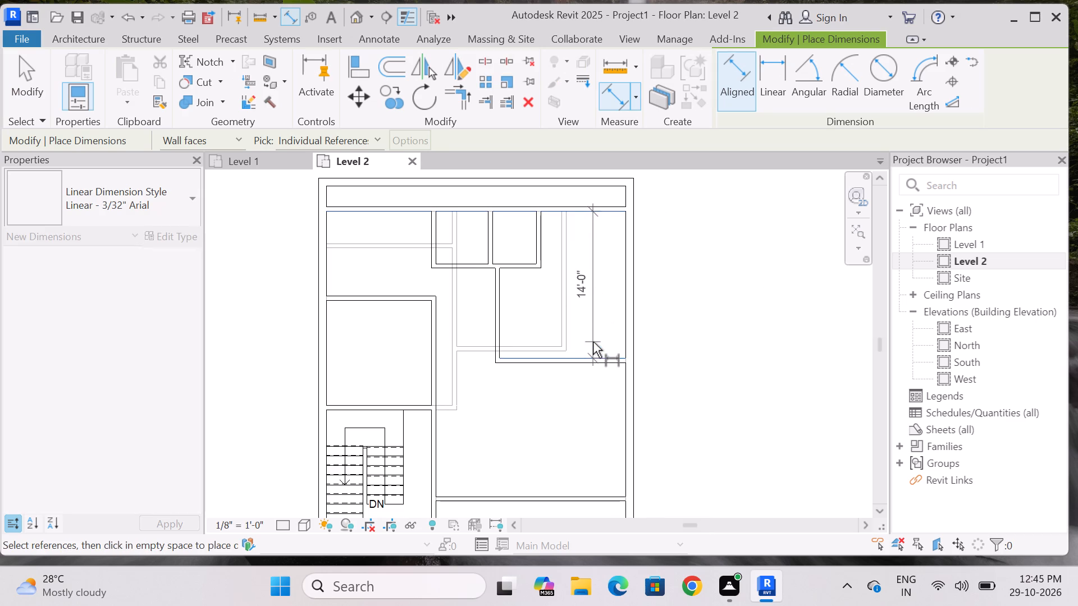
left_click(593, 342)
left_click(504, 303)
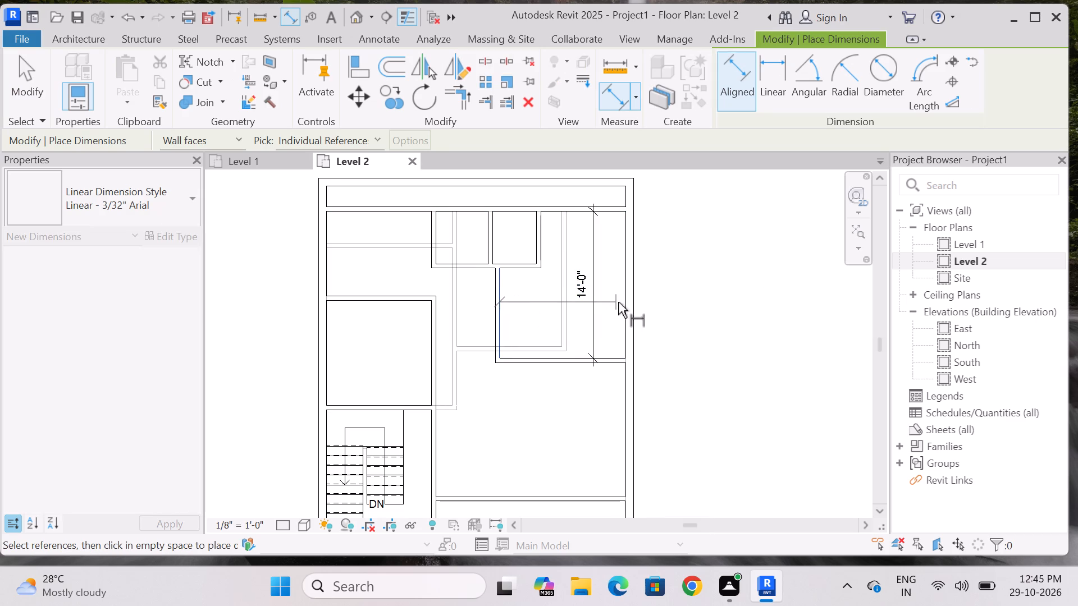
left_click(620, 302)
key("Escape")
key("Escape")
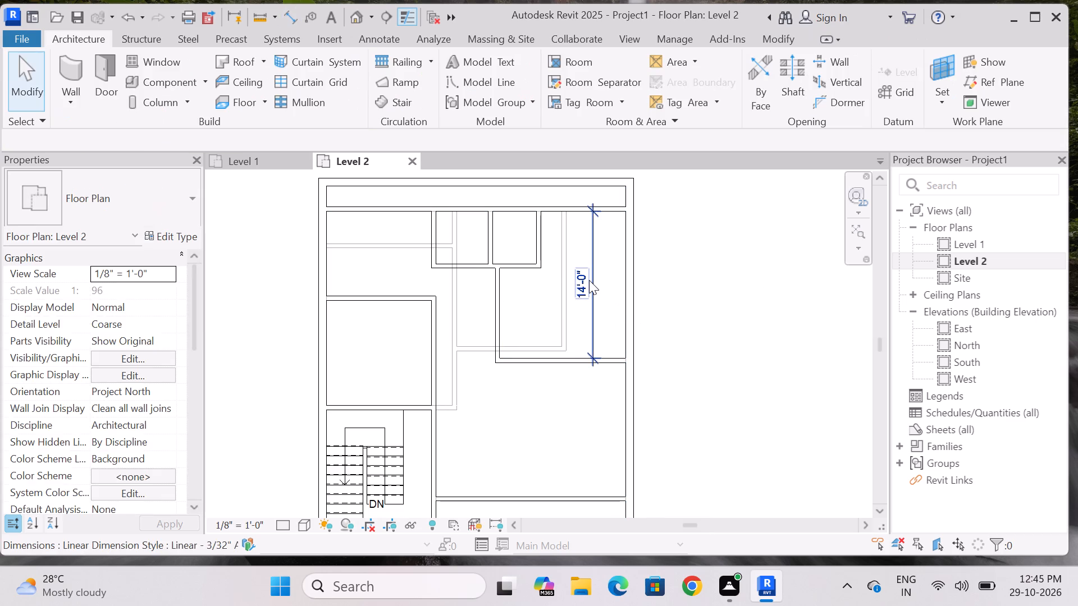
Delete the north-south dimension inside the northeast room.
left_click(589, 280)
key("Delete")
Move the northeast room's south wall so it sits 9'3" from the south wall of the two small rooms.
left_click(556, 366)
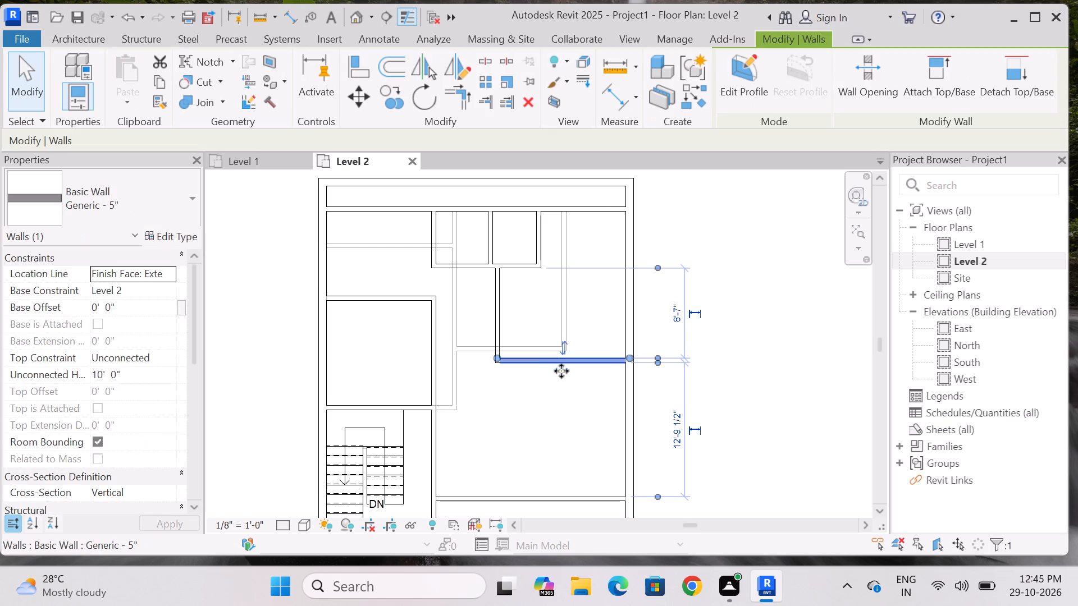
scroll(569, 385, "up", 3)
scroll(569, 385, "down", 4)
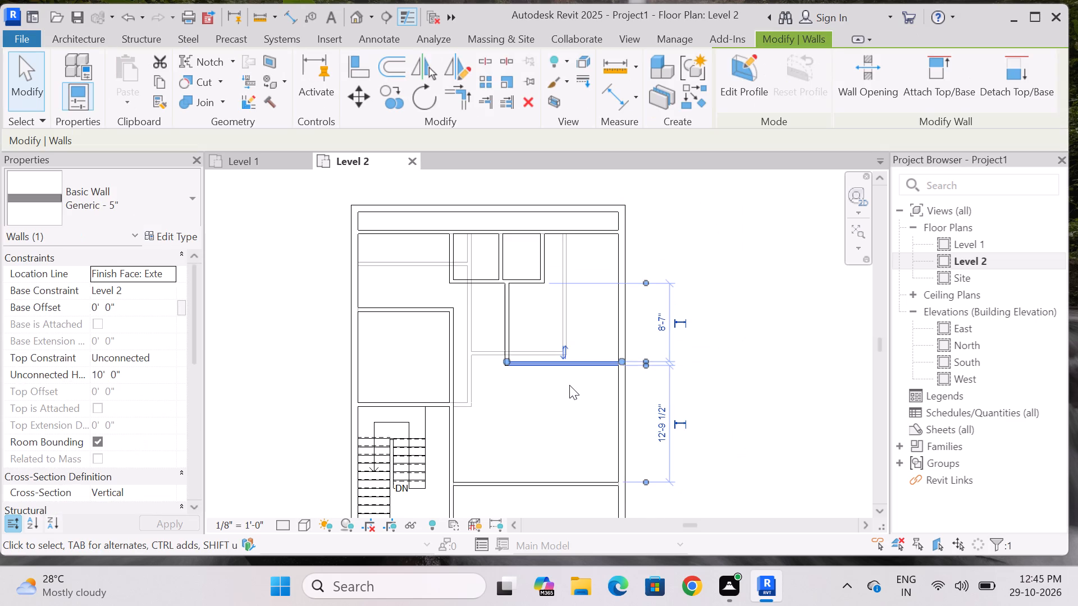
left_click(668, 323)
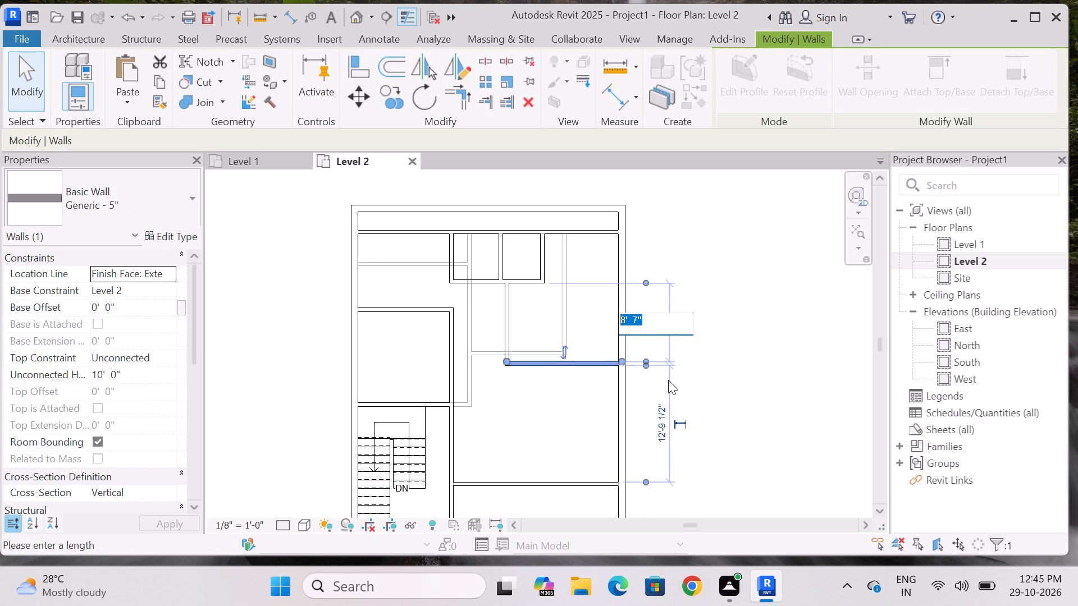
key("BackSpace")
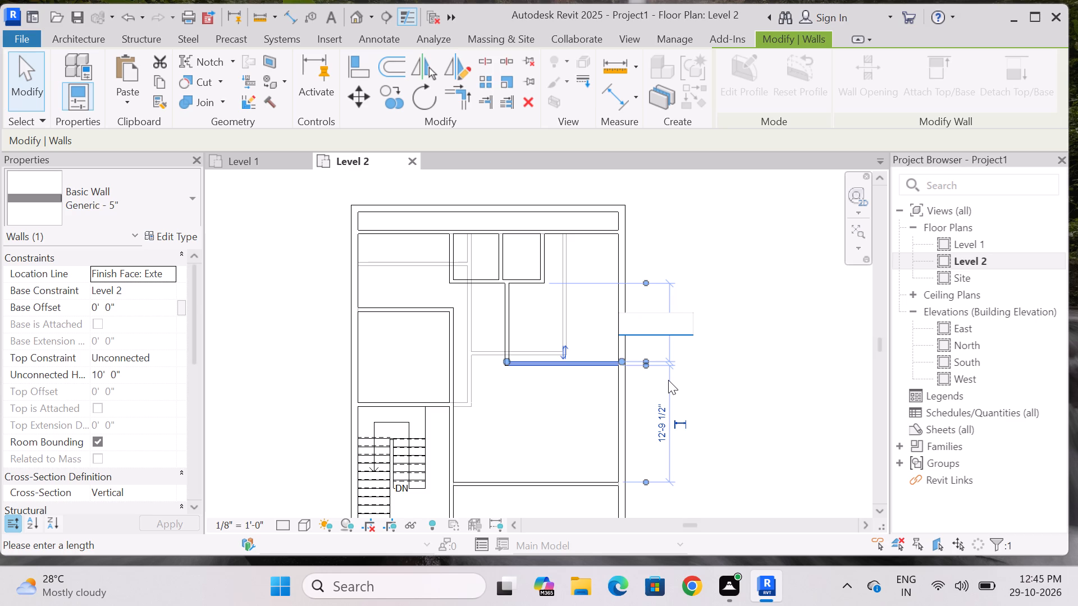
type("9'")
key("3")
key("shift+quotedbl")
key("Return")
key("Escape")
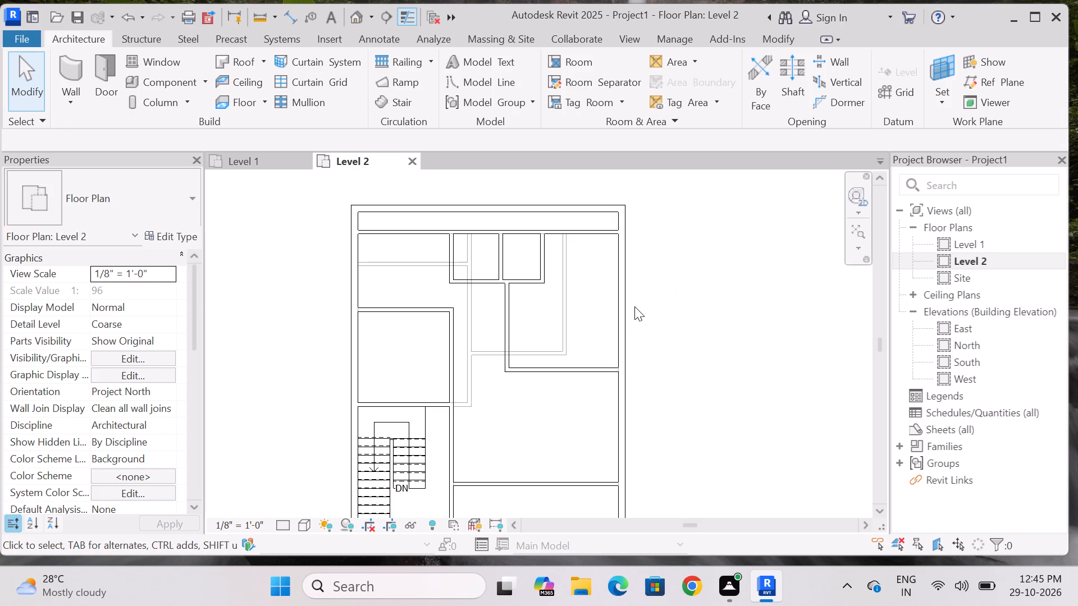
Check the northwest area's clear north-south depth with an aligned dimension from the north partition, and delete that dimension.
scroll(632, 306, "down", 4)
middle_click_drag(590, 387, 577, 378)
scroll(578, 379, "up", 3)
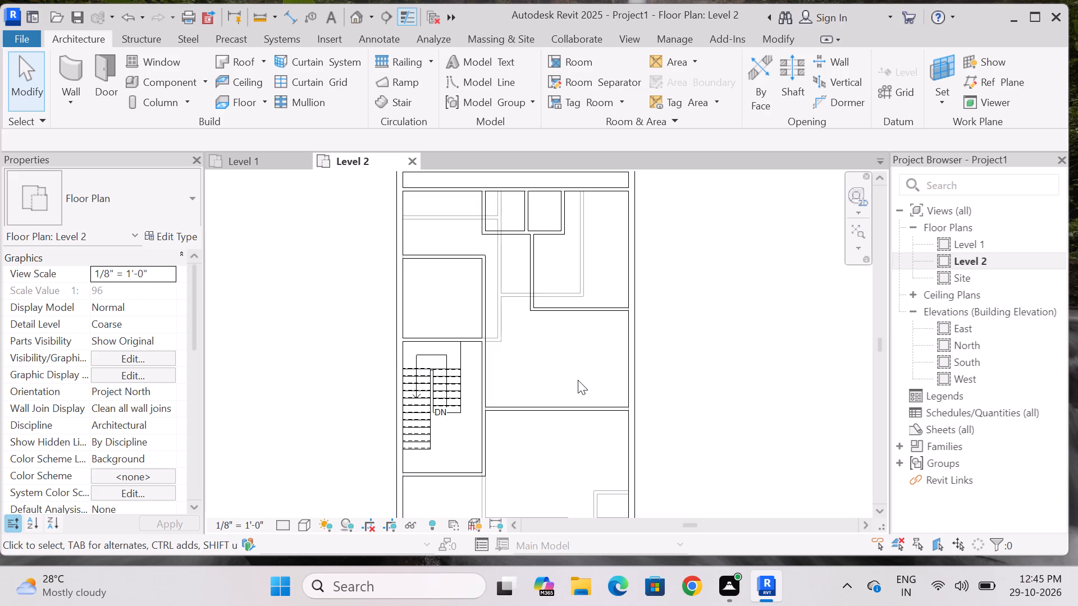
middle_click_drag(577, 383, 564, 377)
scroll(562, 376, "down", 1)
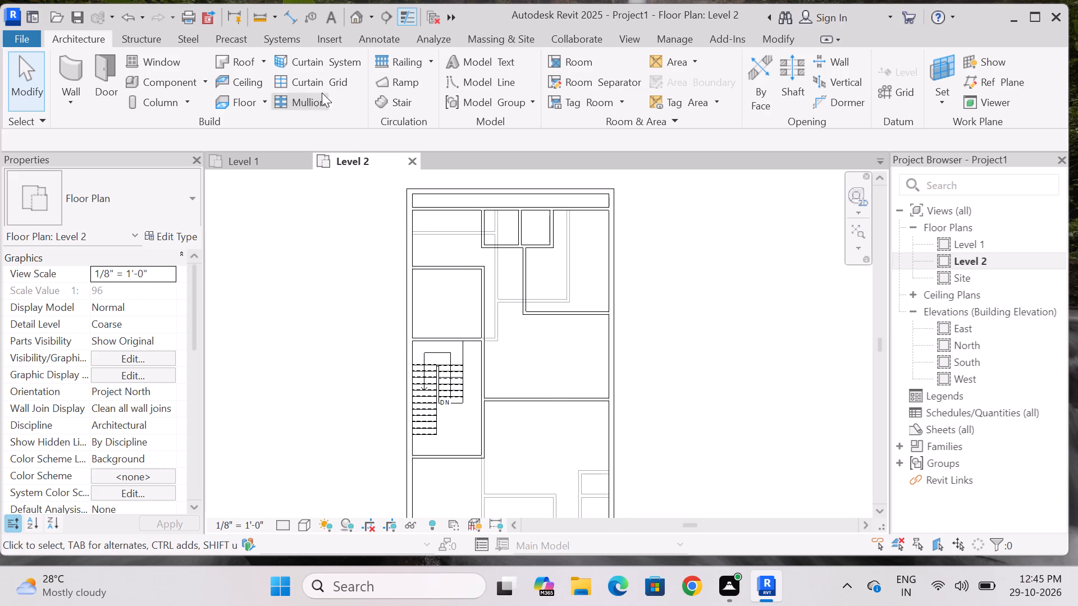
left_click(288, 15)
scroll(515, 306, "down", 3)
scroll(428, 222, "up", 7)
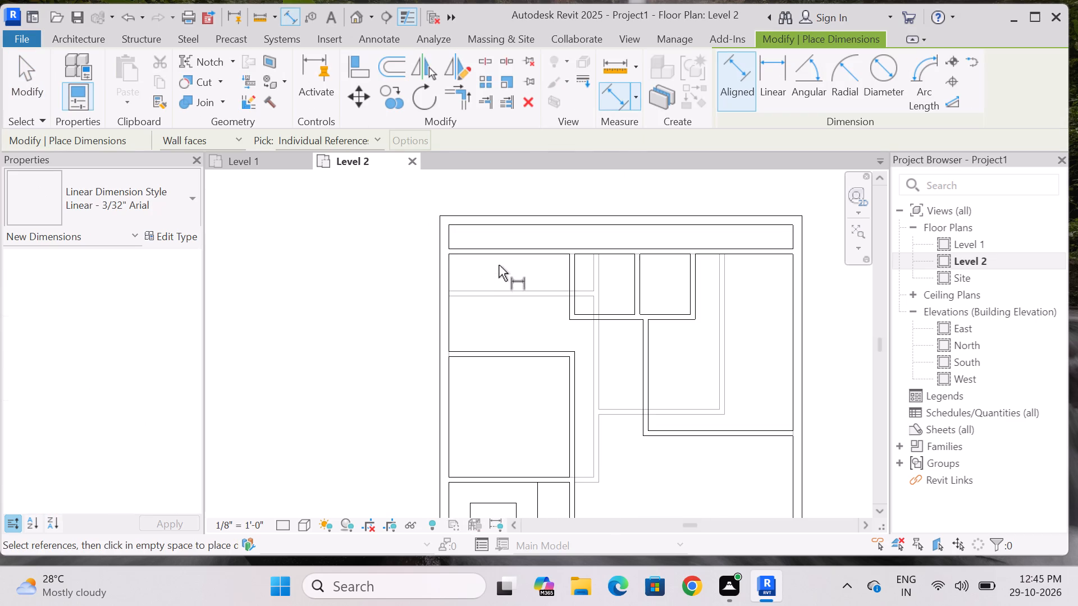
left_click(501, 259)
left_click(503, 350)
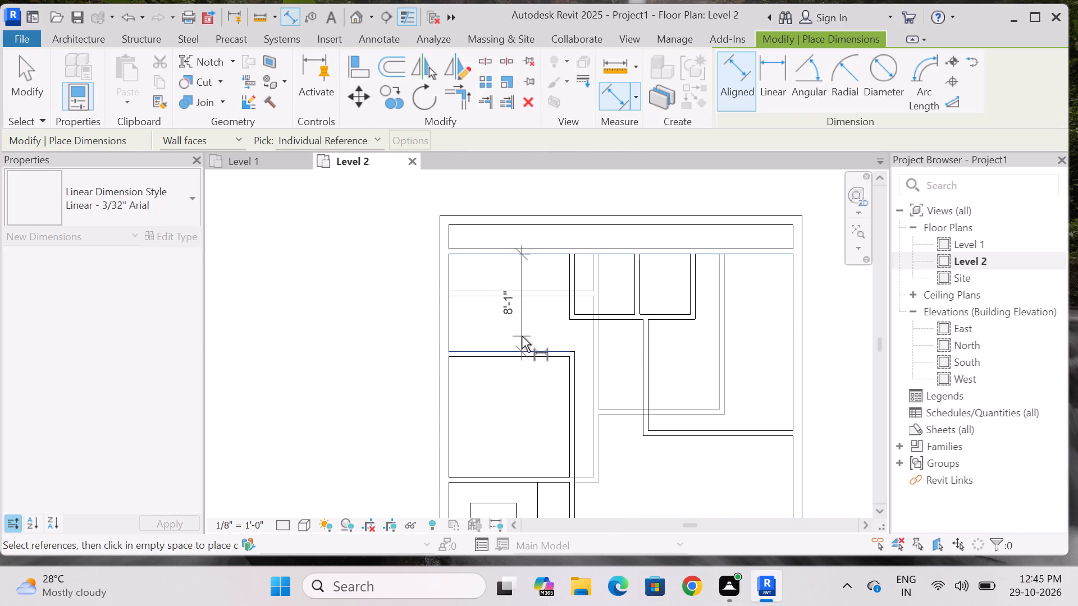
left_click(523, 335)
left_click(450, 272)
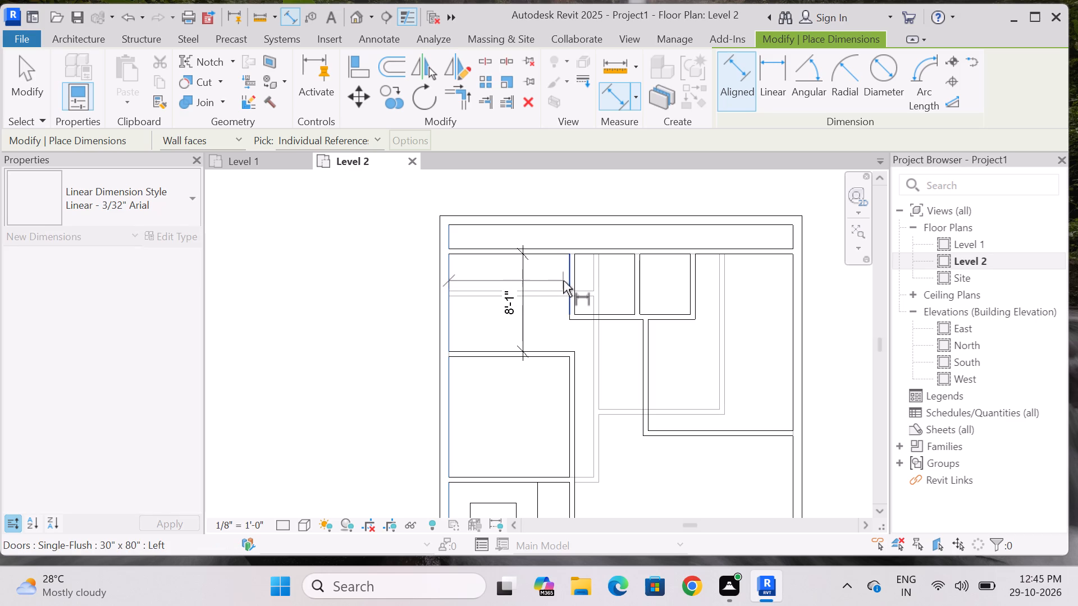
left_click(567, 279)
key("Escape")
key("Escape")
left_click(513, 309)
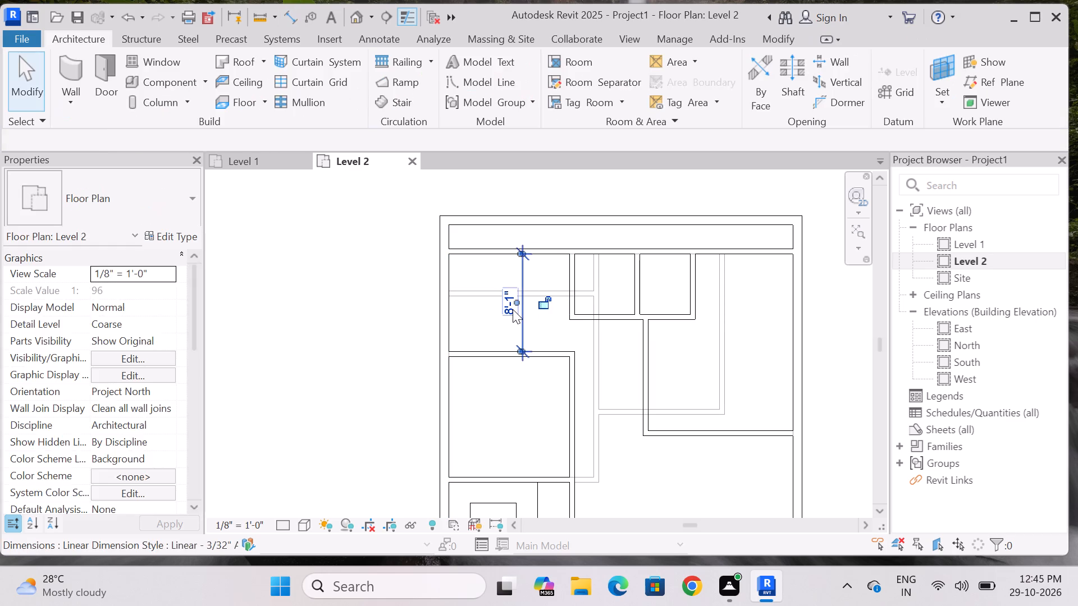
key("Delete")
Examine the Level 2 layout south of the stairs, including the underlaid Level 1 walls.
scroll(508, 260, "down", 7)
scroll(569, 338, "up", 2)
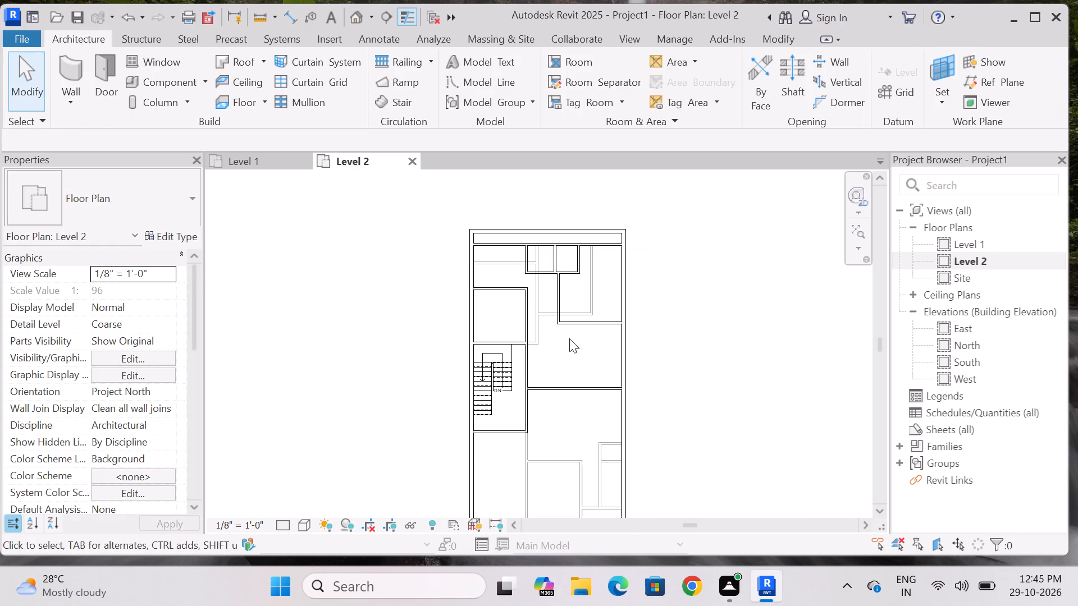
scroll(569, 339, "down", 3)
middle_click_drag(578, 458, 550, 389)
scroll(545, 397, "up", 3)
scroll(542, 412, "down", 3)
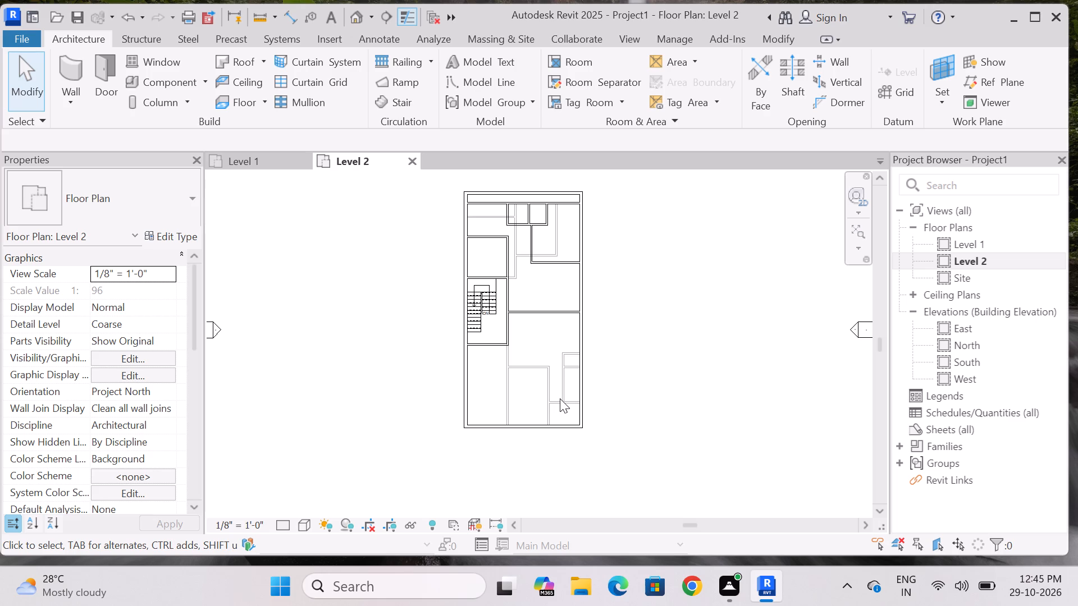
scroll(553, 411, "down", 2)
scroll(542, 364, "up", 3)
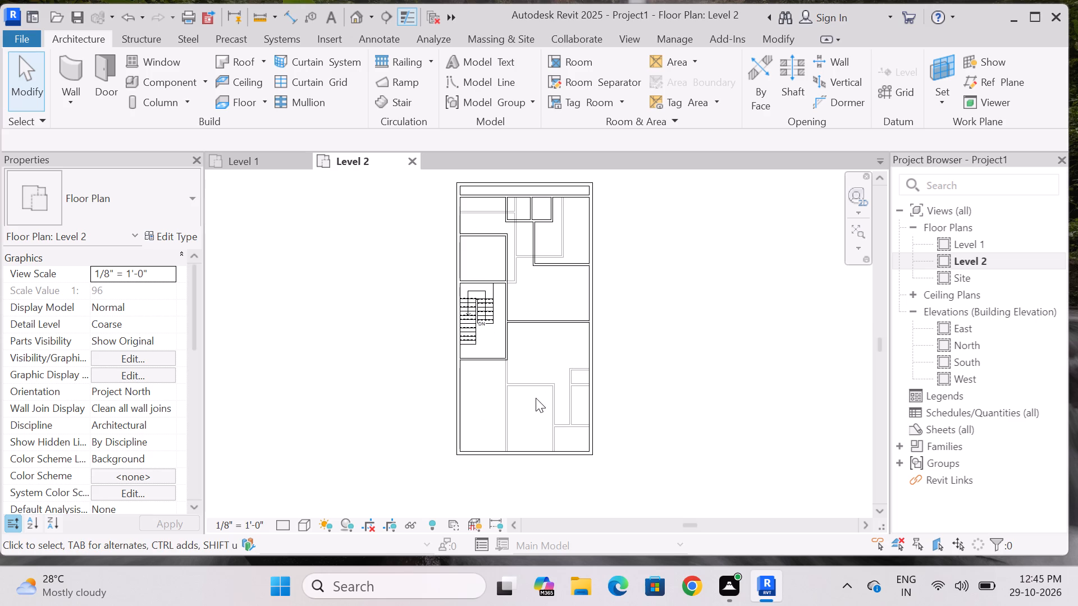
key("Escape")
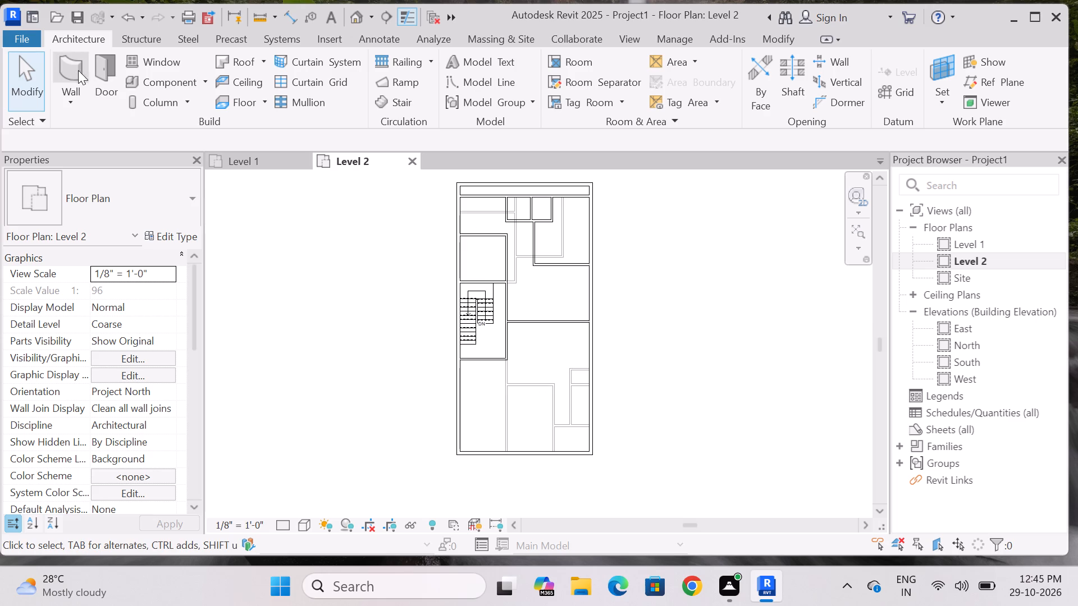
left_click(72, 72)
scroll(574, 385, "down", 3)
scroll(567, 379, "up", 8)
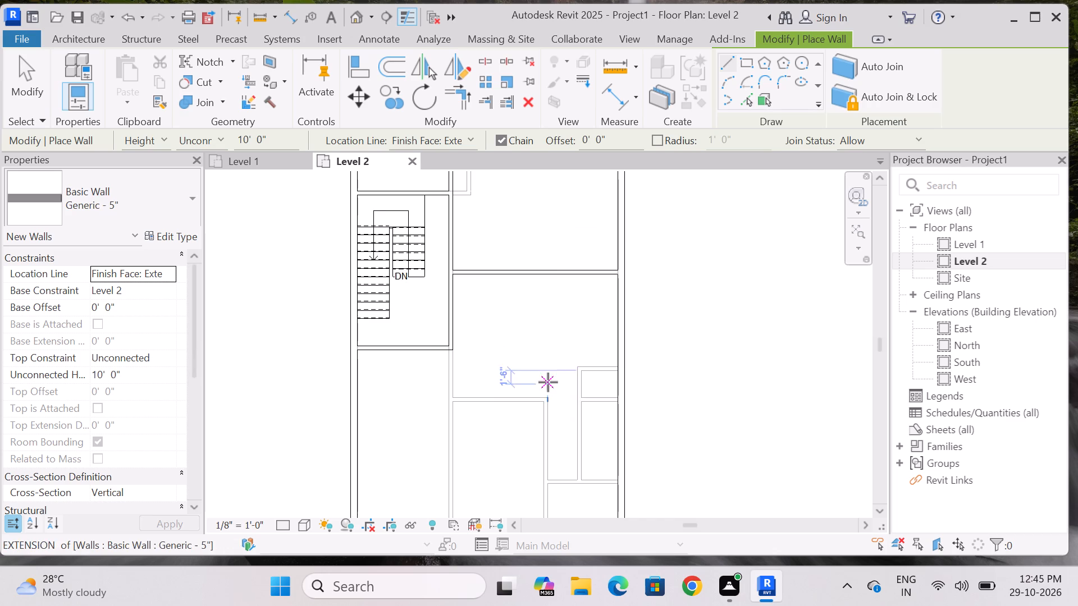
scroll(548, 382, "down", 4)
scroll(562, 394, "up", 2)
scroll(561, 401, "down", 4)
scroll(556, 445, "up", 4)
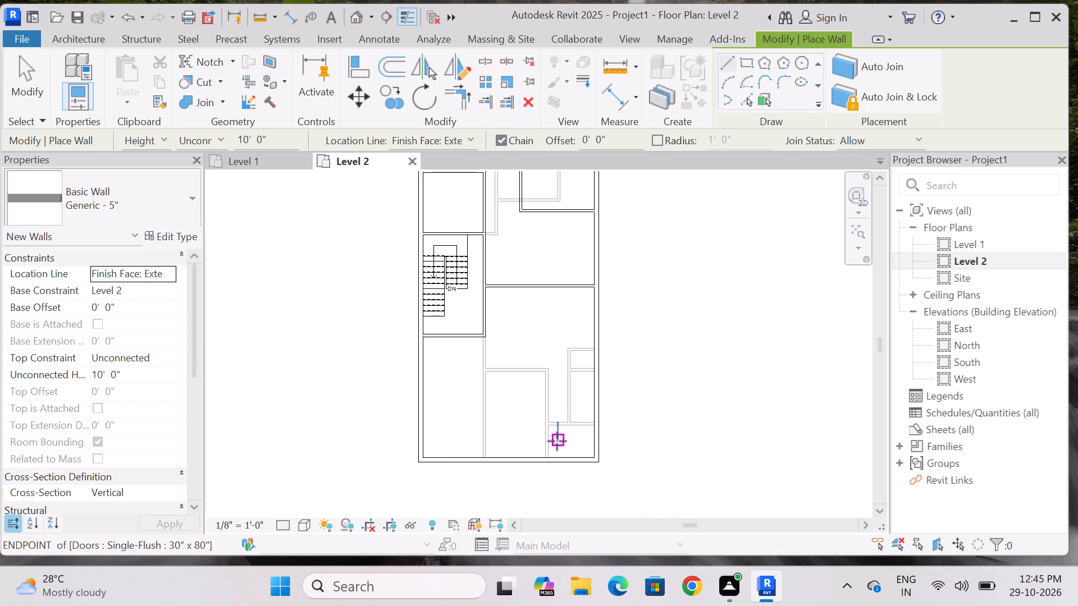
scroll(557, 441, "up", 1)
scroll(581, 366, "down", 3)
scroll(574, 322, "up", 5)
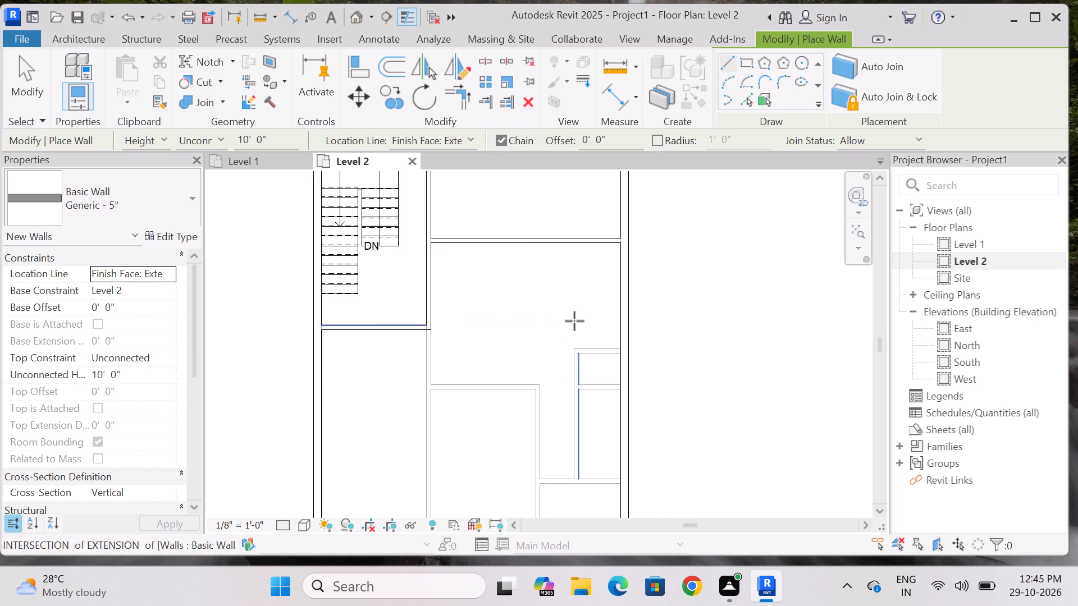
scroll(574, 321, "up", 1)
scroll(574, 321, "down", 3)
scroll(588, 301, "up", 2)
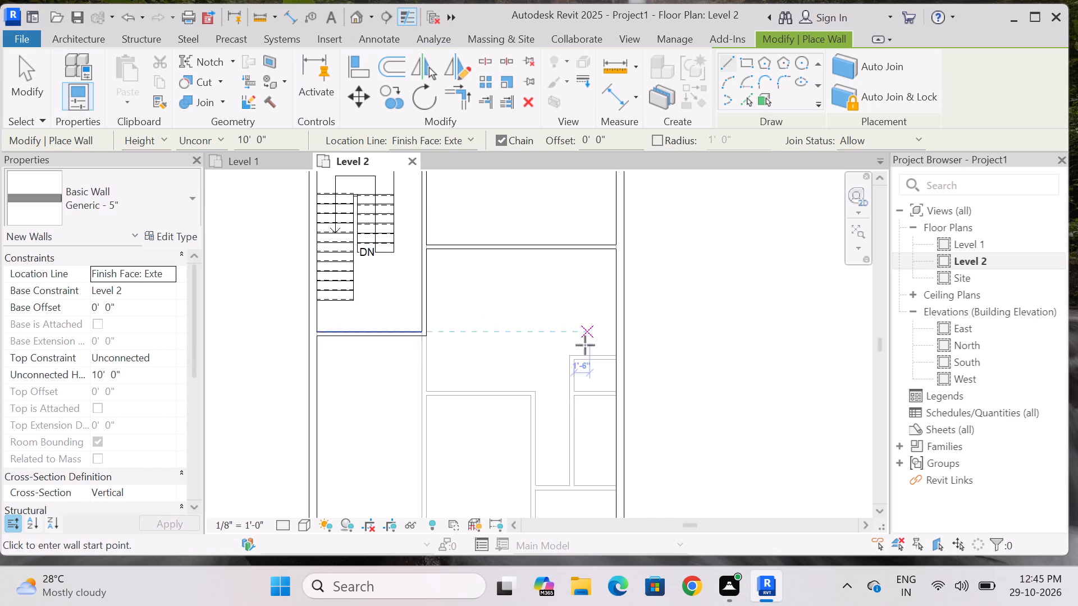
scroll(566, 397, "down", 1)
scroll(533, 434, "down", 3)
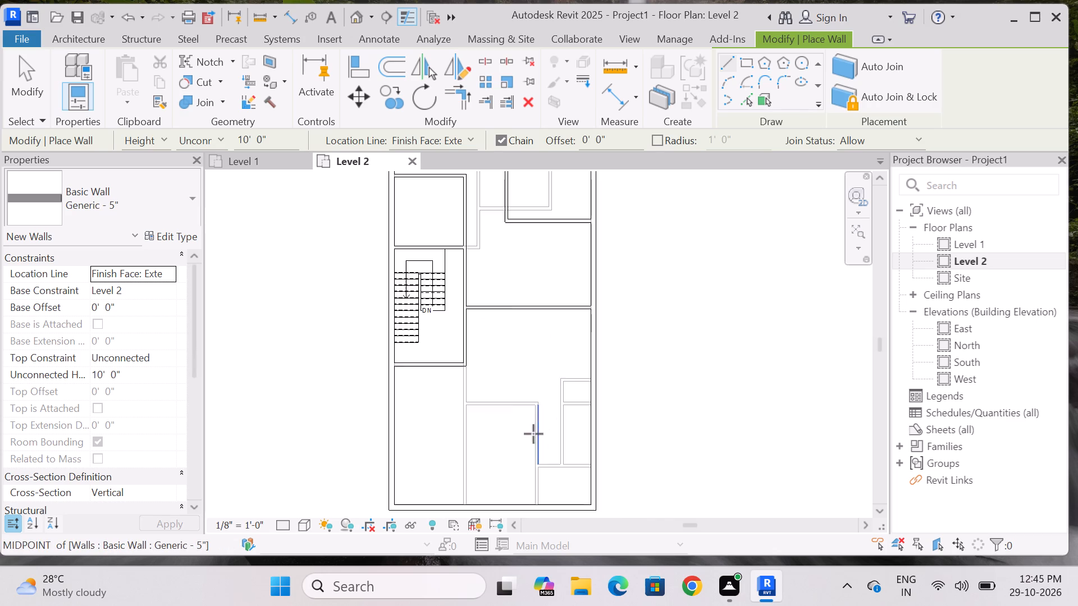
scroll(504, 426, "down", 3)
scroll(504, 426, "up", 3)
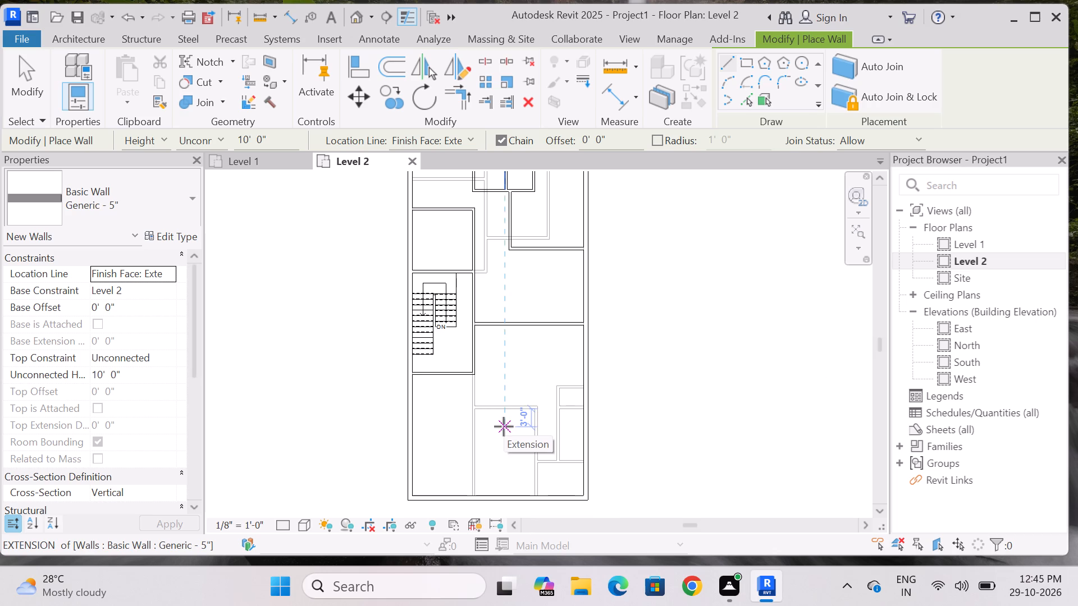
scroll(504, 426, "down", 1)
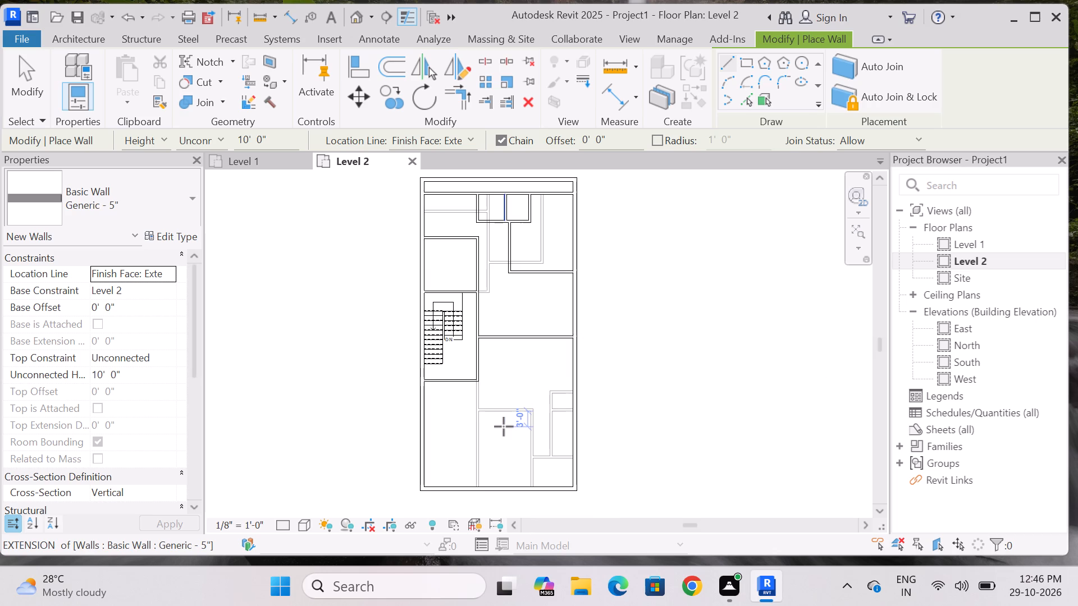
Place aligned dimensions for the clear north-south depth and east-west width of the room north of the stairs.
left_click(293, 17)
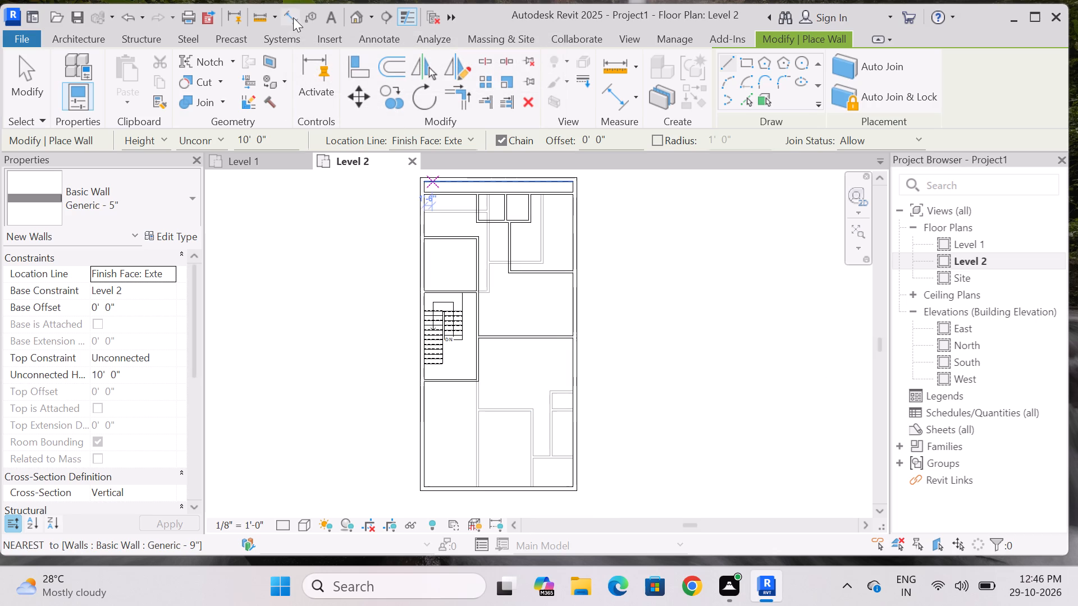
scroll(432, 229, "up", 3)
left_click(459, 247)
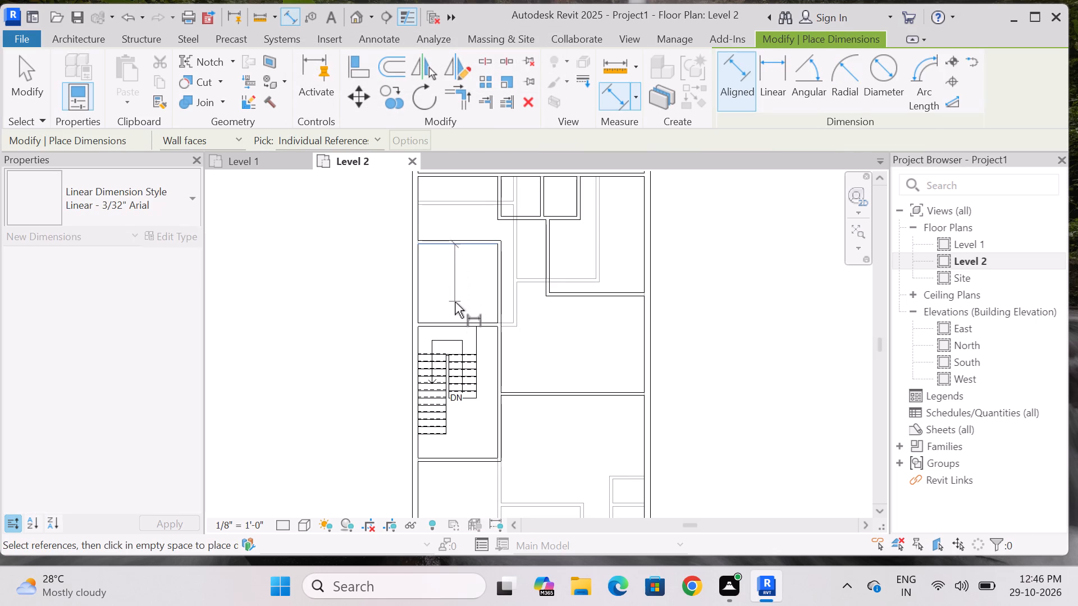
left_click(455, 319)
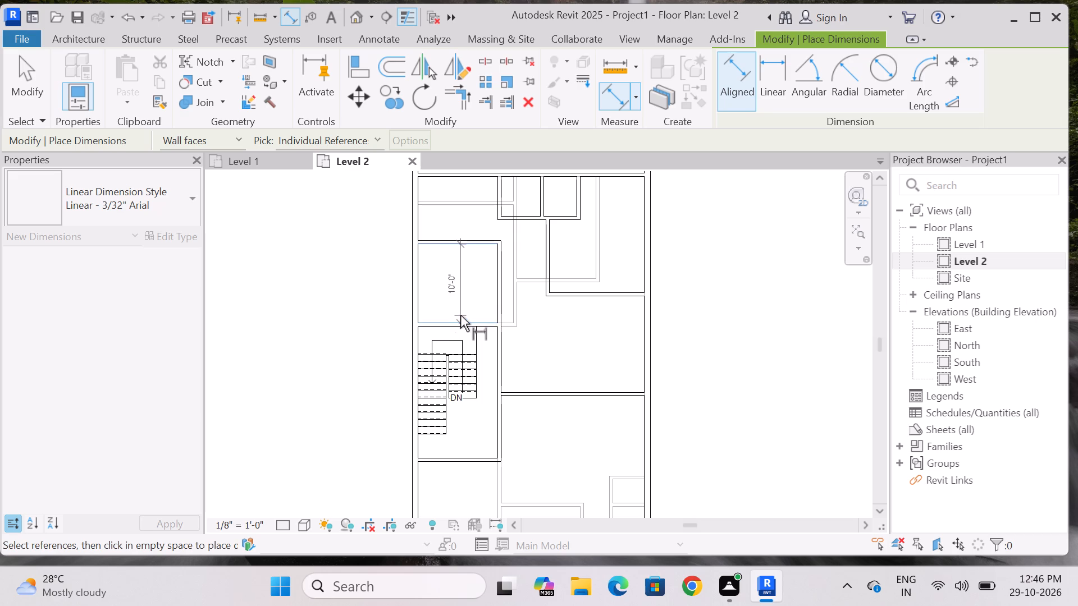
left_click(460, 315)
scroll(474, 267, "up", 4)
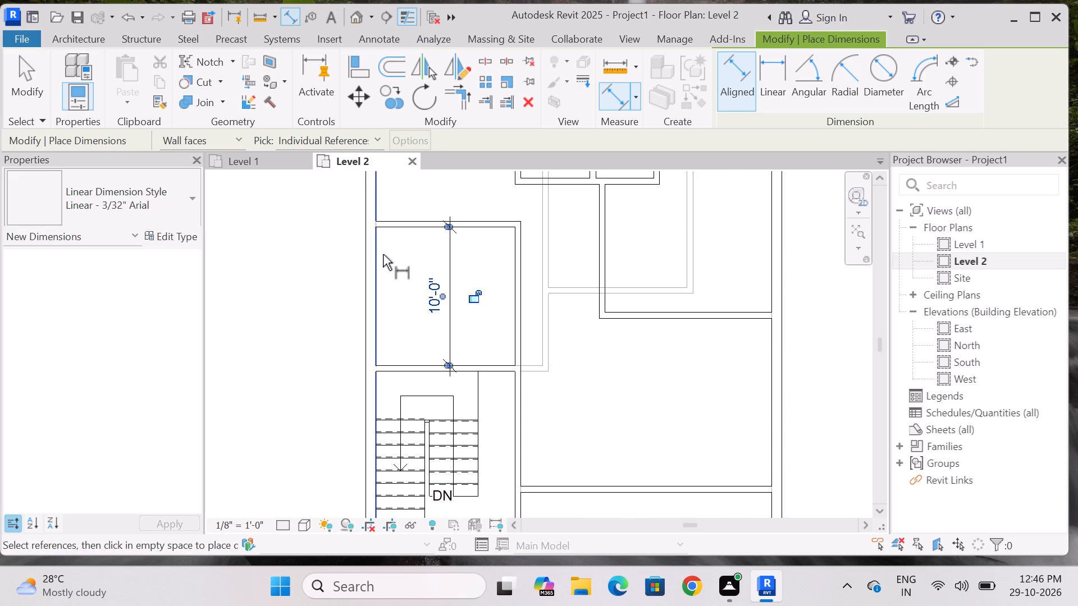
left_click(383, 254)
left_click(511, 264)
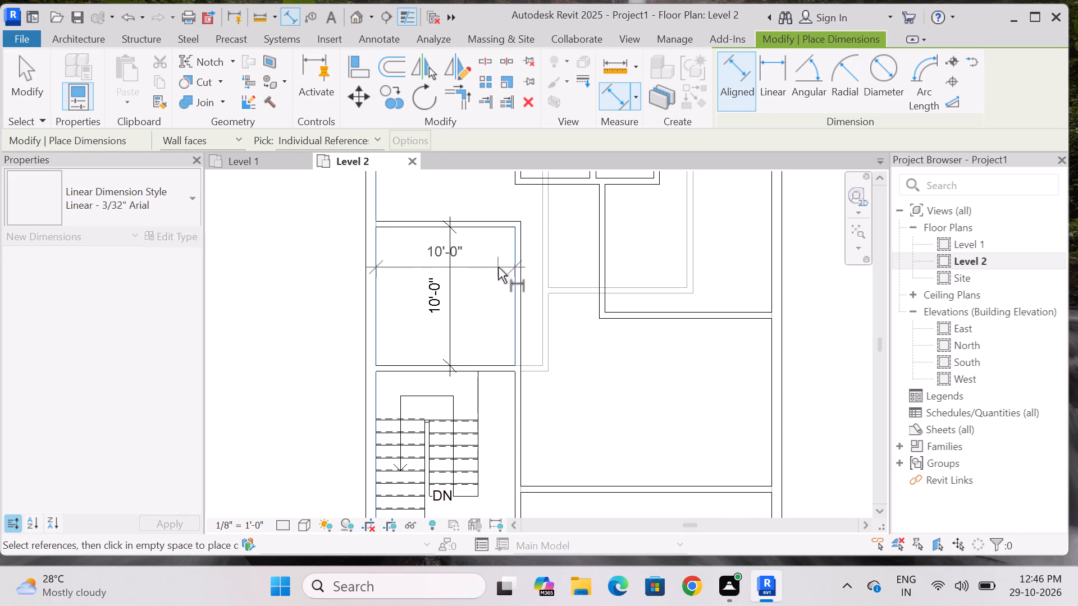
left_click(498, 267)
key("Escape")
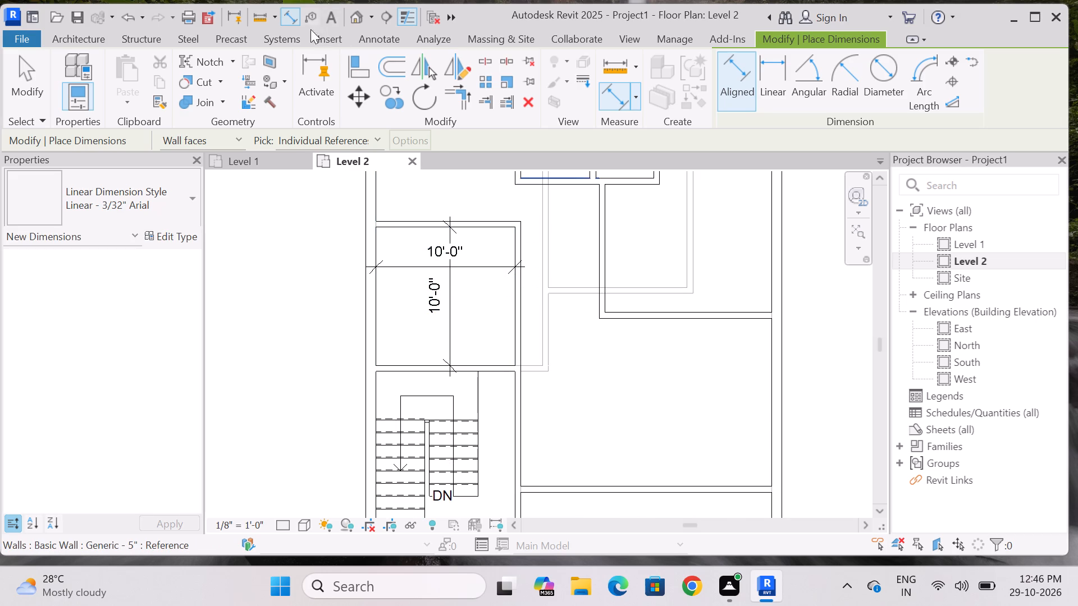
Dimension the passage width between the east wall of the room north of the stairs and the northeast room's west wall.
scroll(535, 232, "up", 2)
left_click(522, 247)
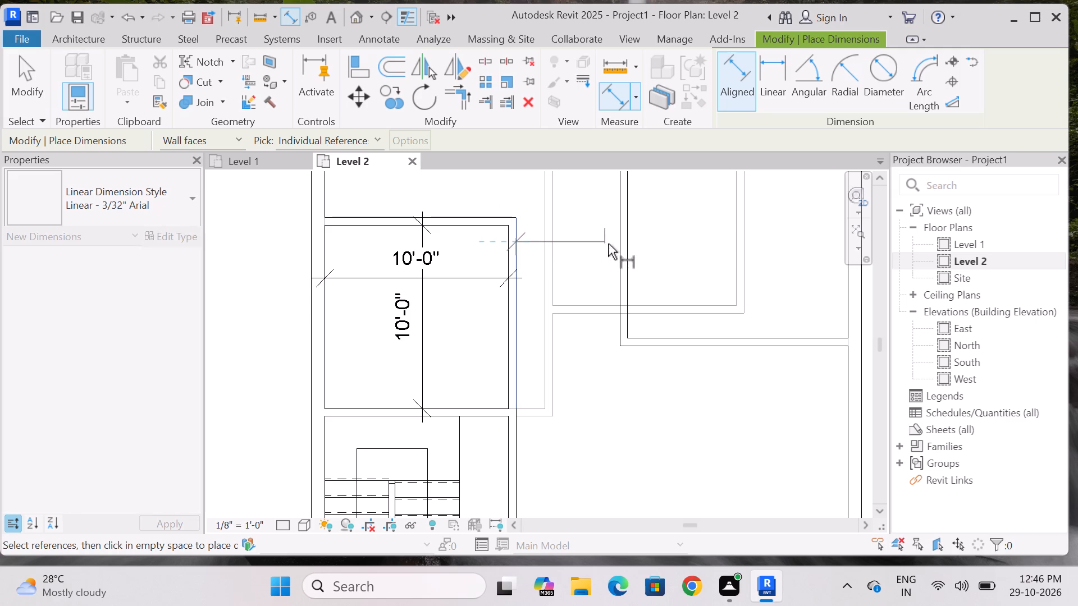
left_click(618, 244)
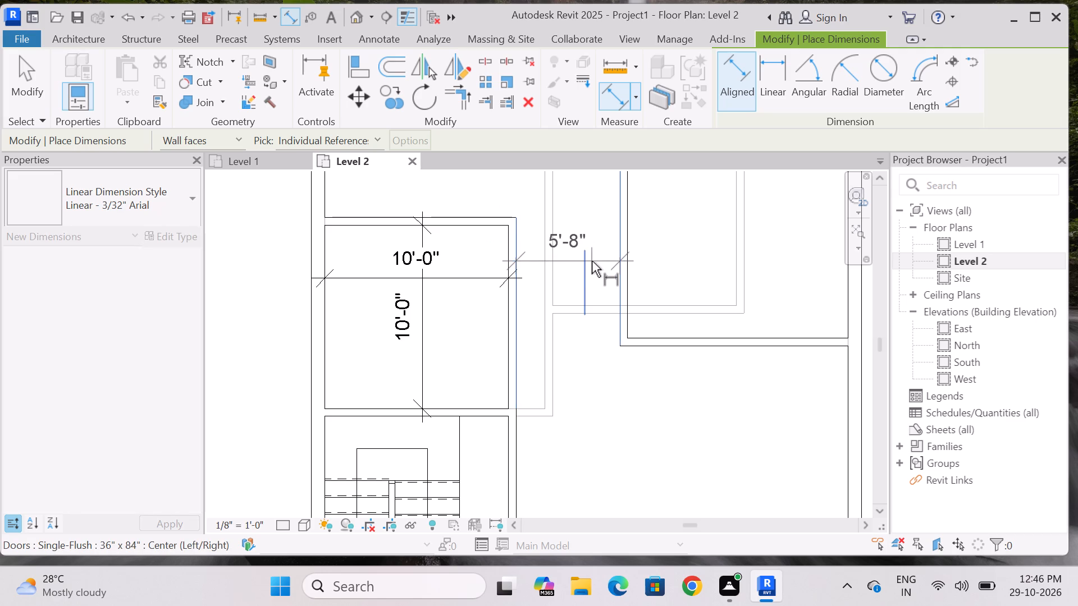
left_click(592, 242)
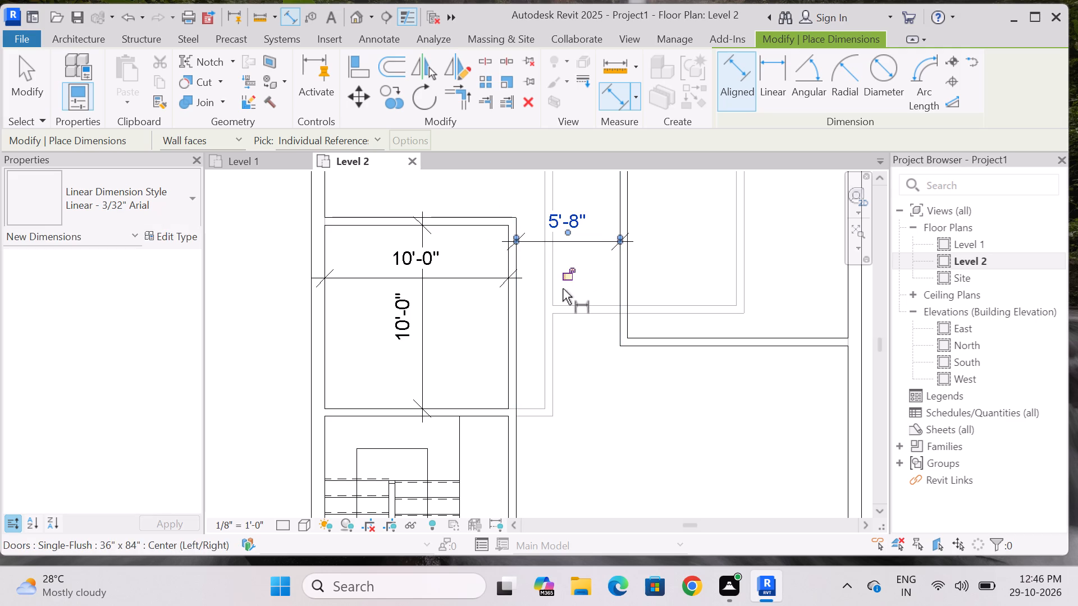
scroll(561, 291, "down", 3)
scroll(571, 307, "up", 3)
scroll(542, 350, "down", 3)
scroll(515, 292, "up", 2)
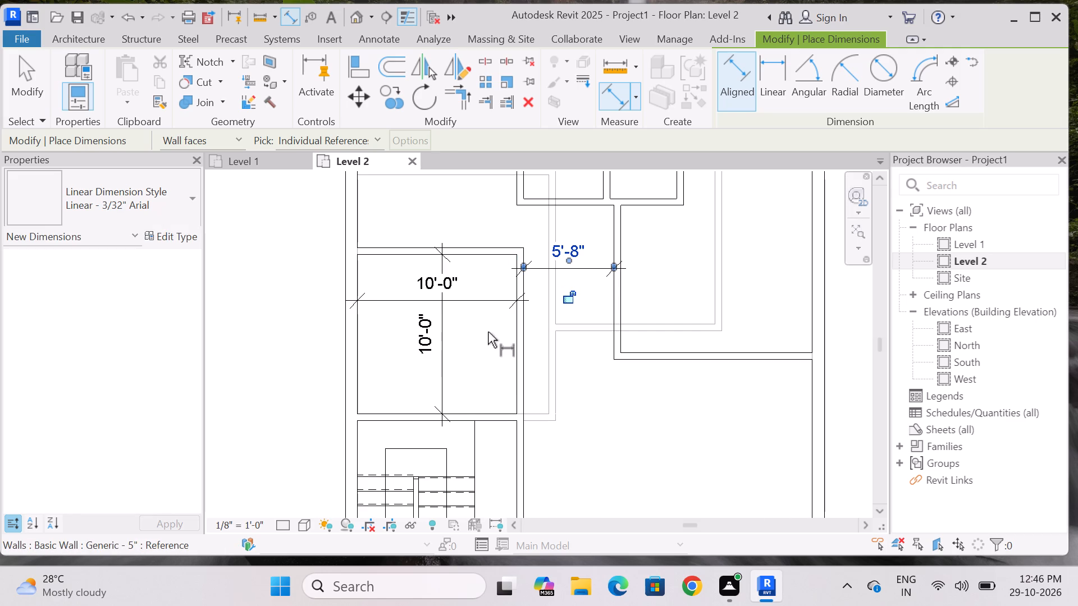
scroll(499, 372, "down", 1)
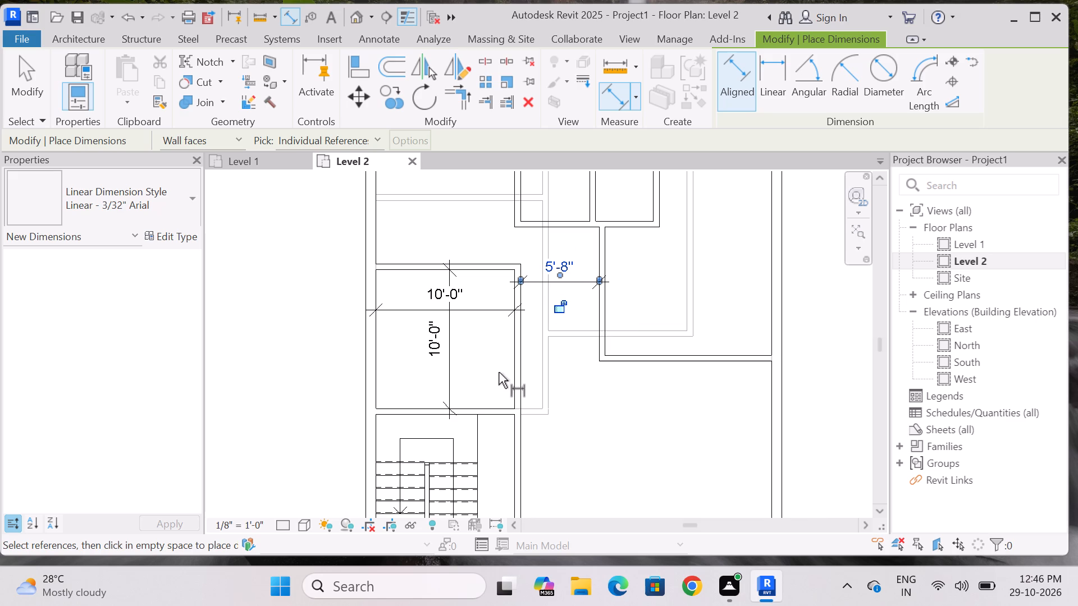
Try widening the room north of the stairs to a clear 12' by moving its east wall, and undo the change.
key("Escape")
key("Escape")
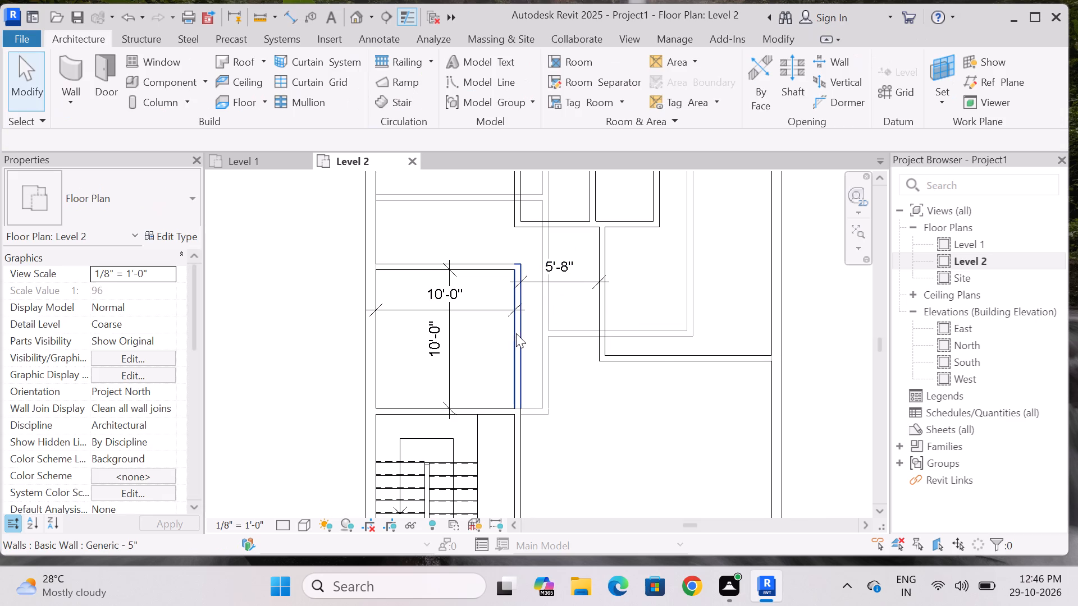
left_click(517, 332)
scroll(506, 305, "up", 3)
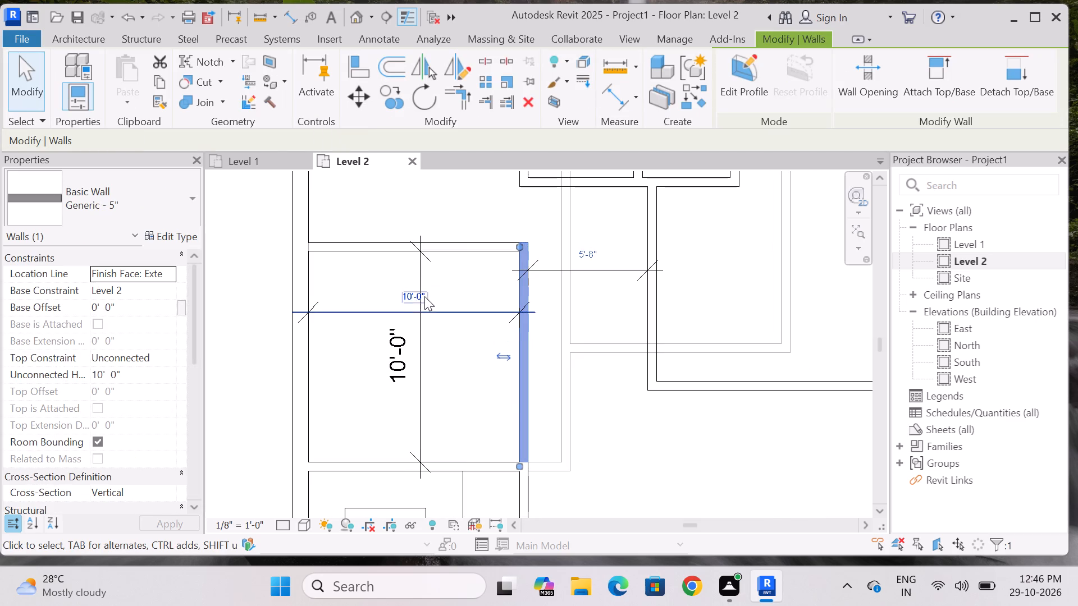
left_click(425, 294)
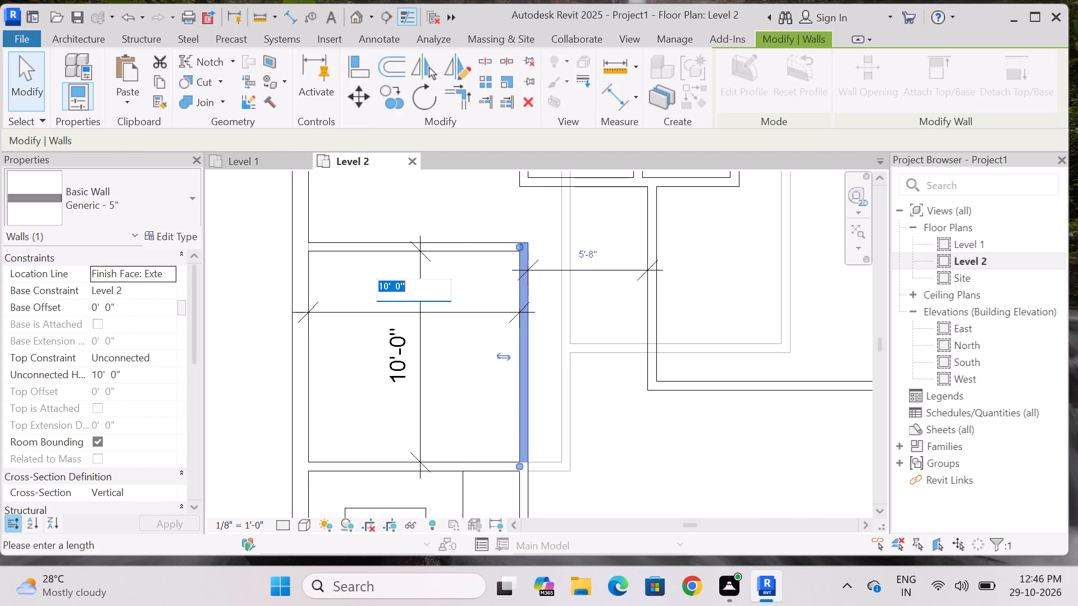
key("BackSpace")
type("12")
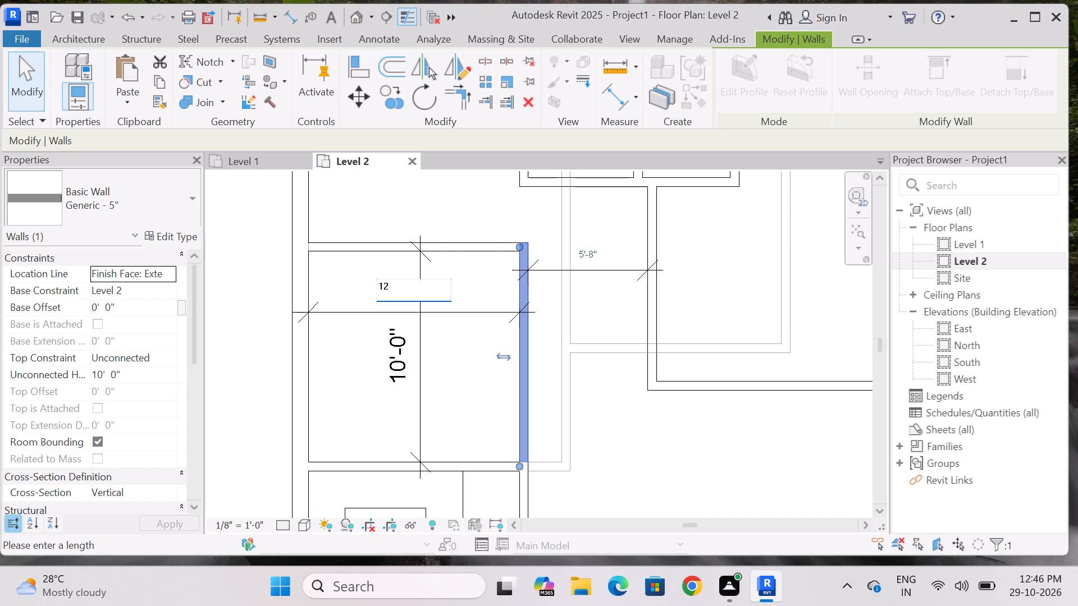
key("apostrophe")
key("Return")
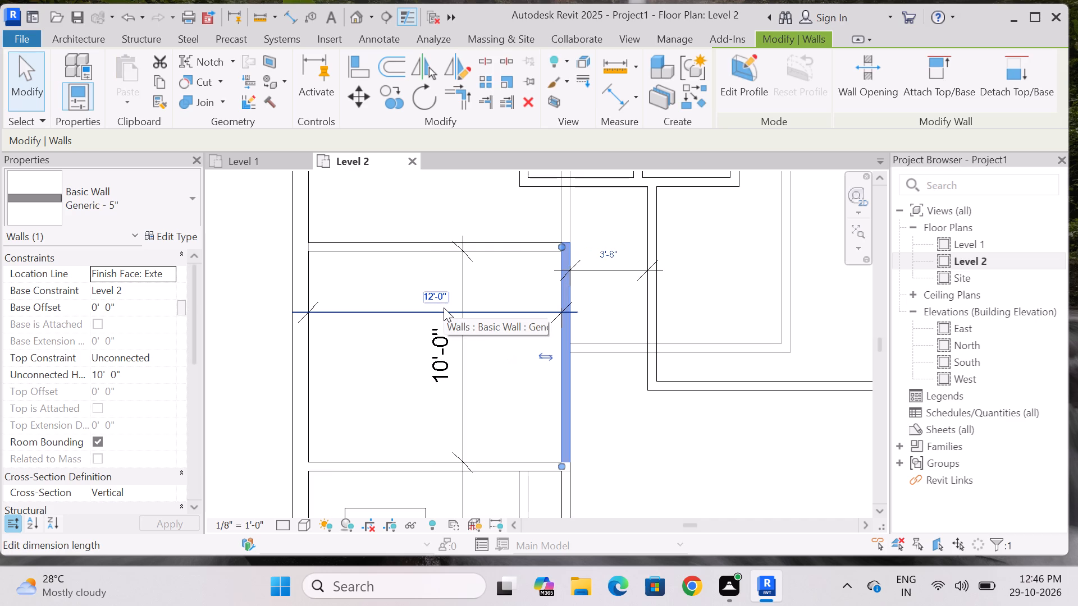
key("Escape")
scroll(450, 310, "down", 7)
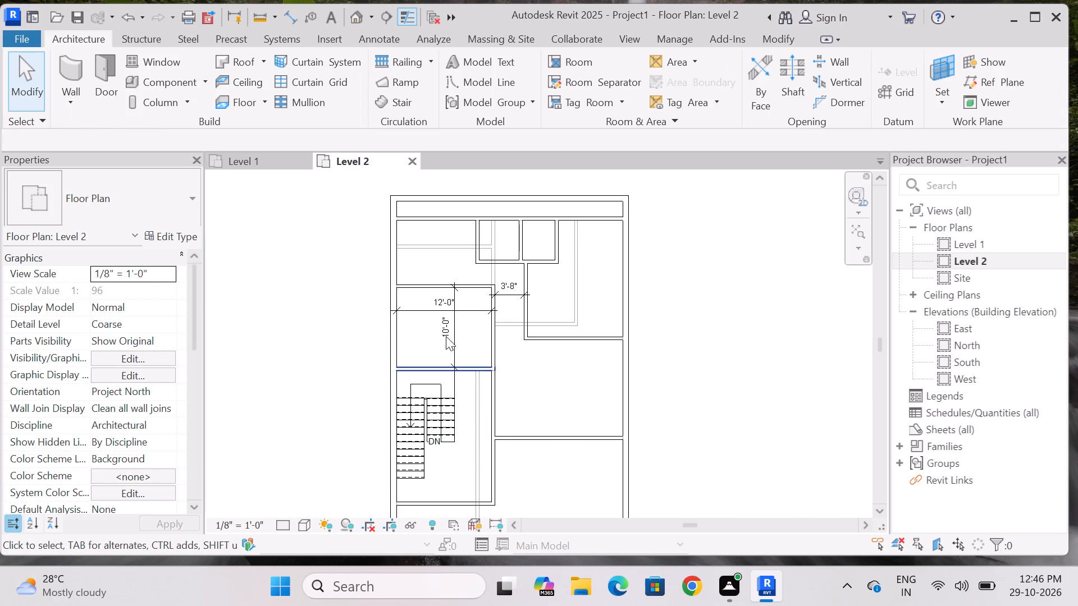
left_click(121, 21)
Shorten the north end of the stairs' east wall so it is clear of the corner of the room to the north.
scroll(380, 196, "down", 3)
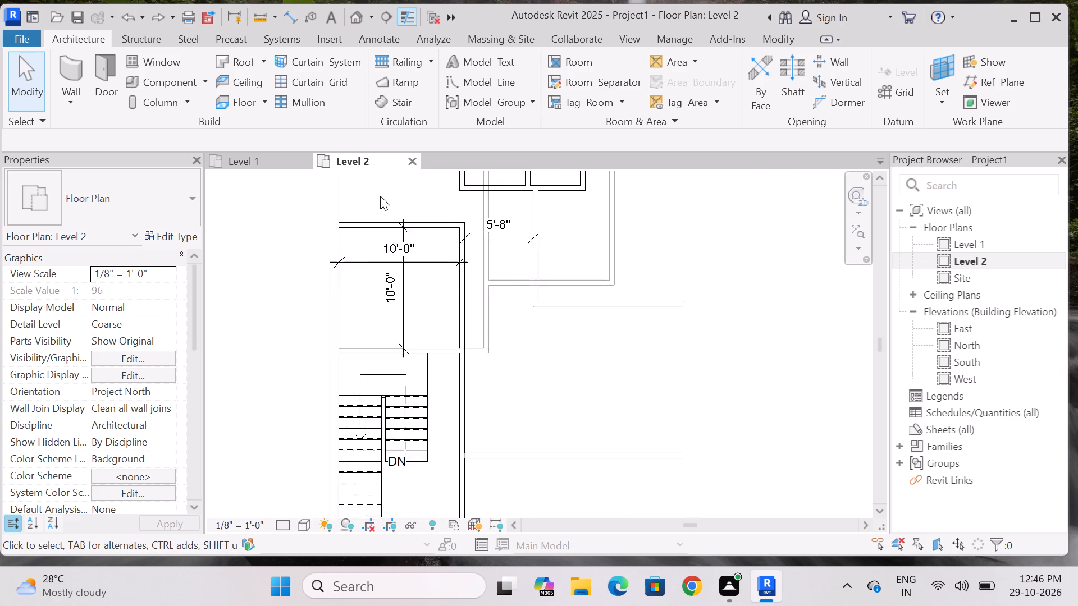
scroll(380, 196, "down", 5)
scroll(421, 272, "up", 6)
scroll(431, 361, "down", 4)
scroll(428, 252, "up", 3)
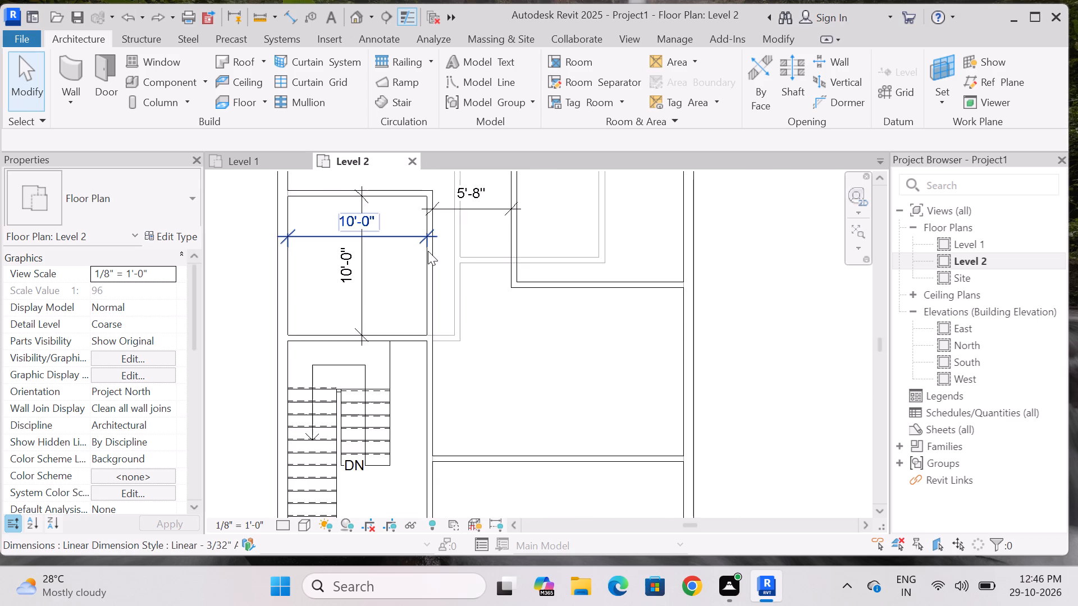
scroll(428, 251, "up", 2)
left_click(430, 416)
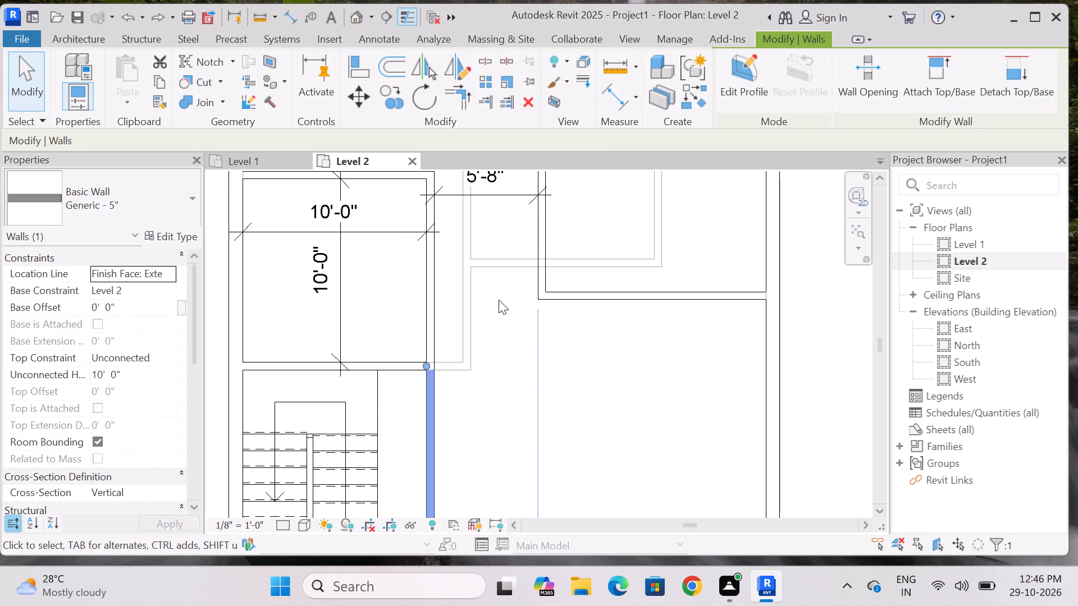
scroll(492, 274, "down", 2)
scroll(471, 389, "up", 3)
left_click_drag(427, 318, 430, 355)
key("Escape")
Set the clear east-west width of the room north of the stairs to 12' by moving its east wall.
left_click(434, 261)
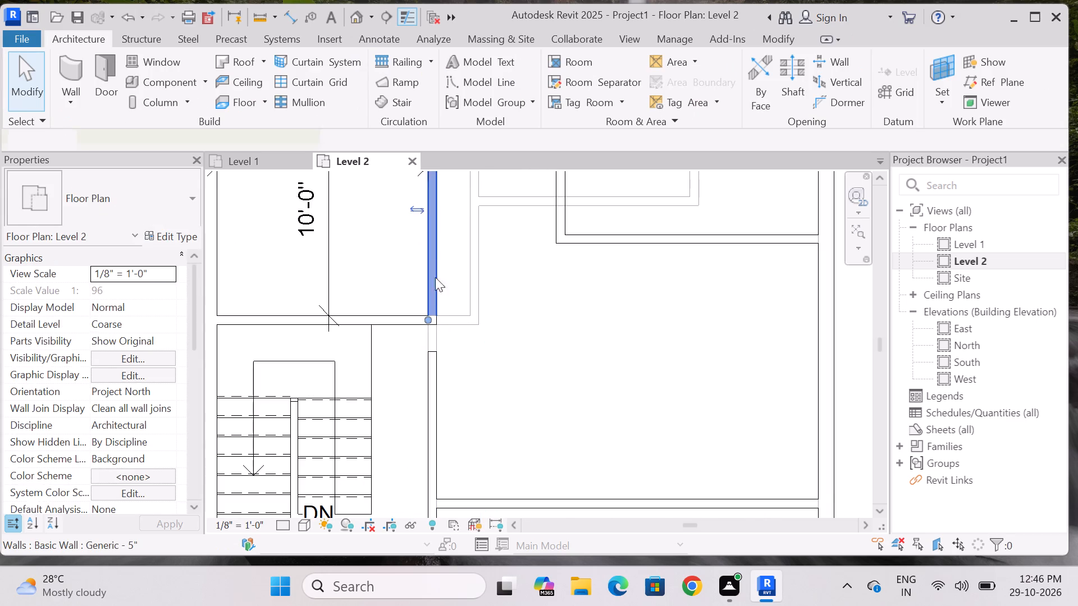
scroll(485, 390, "down", 6)
scroll(473, 302, "up", 2)
left_click(404, 280)
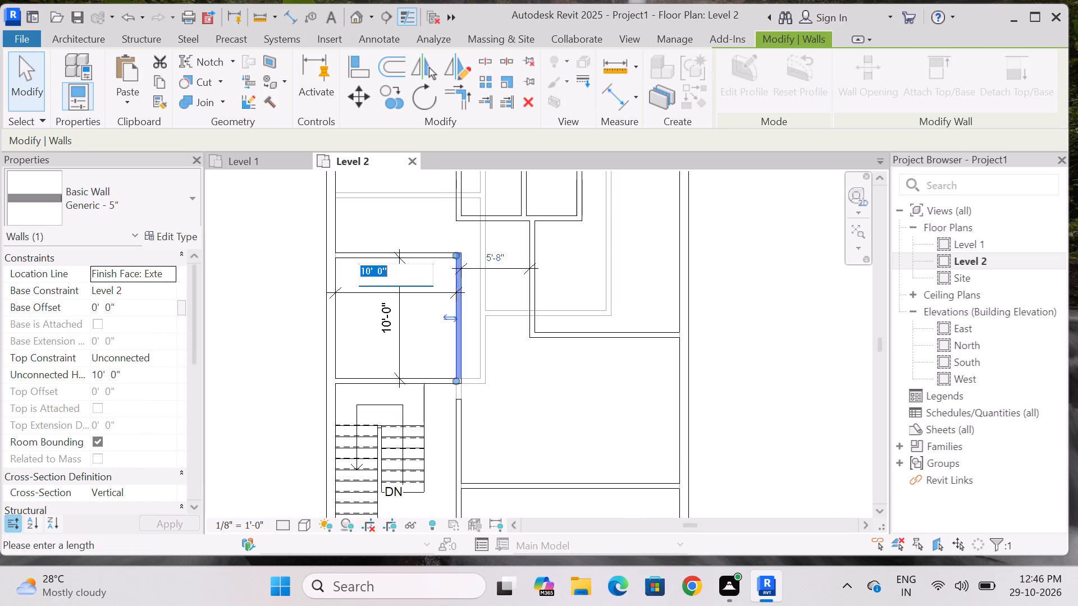
key("BackSpace")
type("12")
key("apostrophe")
key("Return")
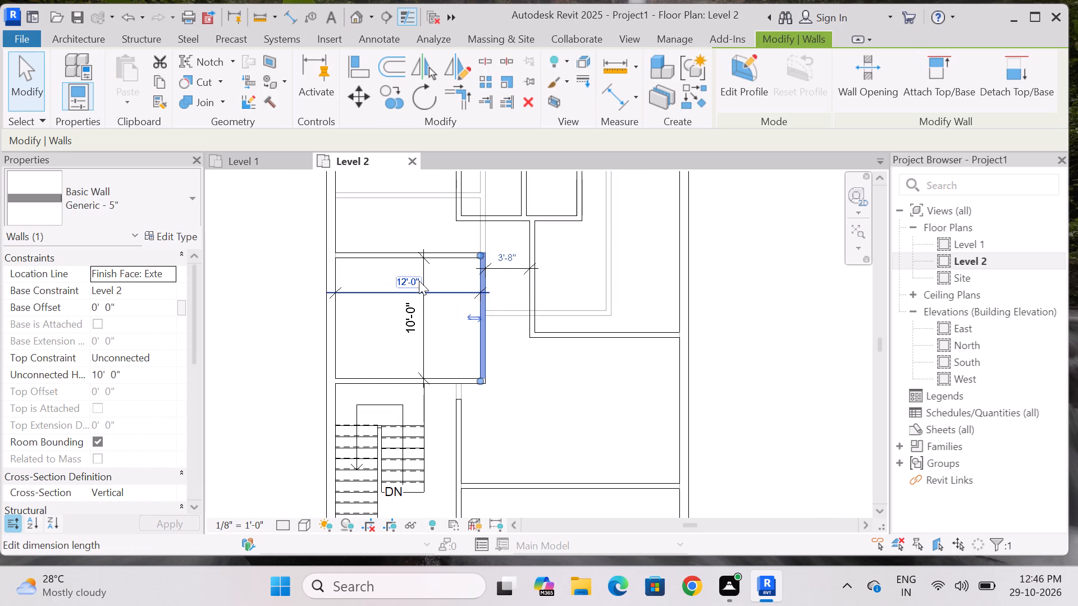
key("Escape")
scroll(444, 279, "down", 2)
key("Escape")
Extend the north end of the stairs' east wall back up to the room's south partition.
scroll(460, 396, "up", 3)
scroll(443, 262, "up", 3)
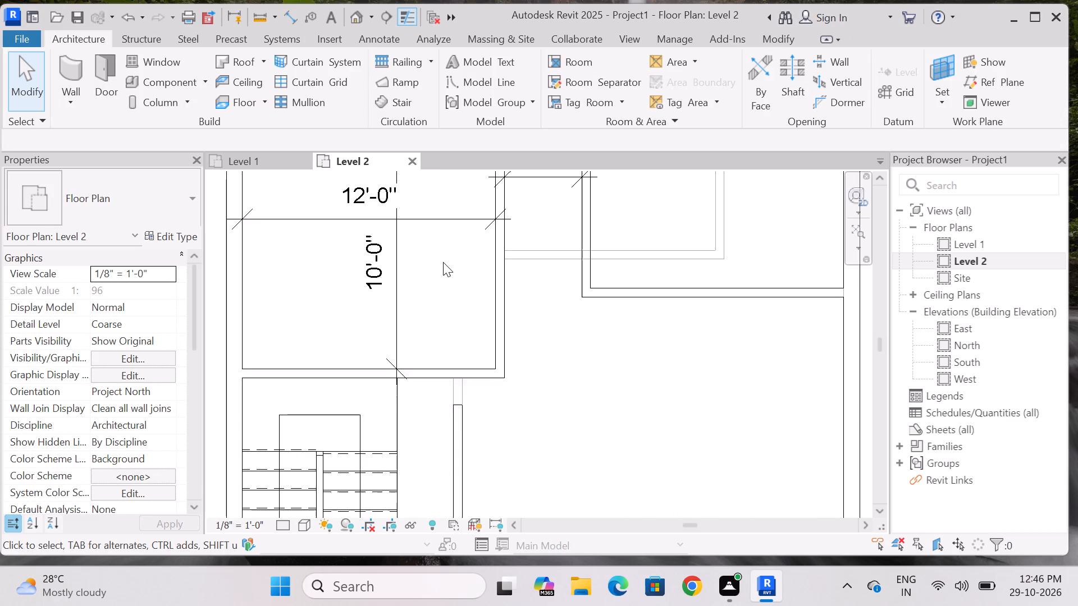
left_click(460, 434)
left_click_drag(454, 404, 455, 379)
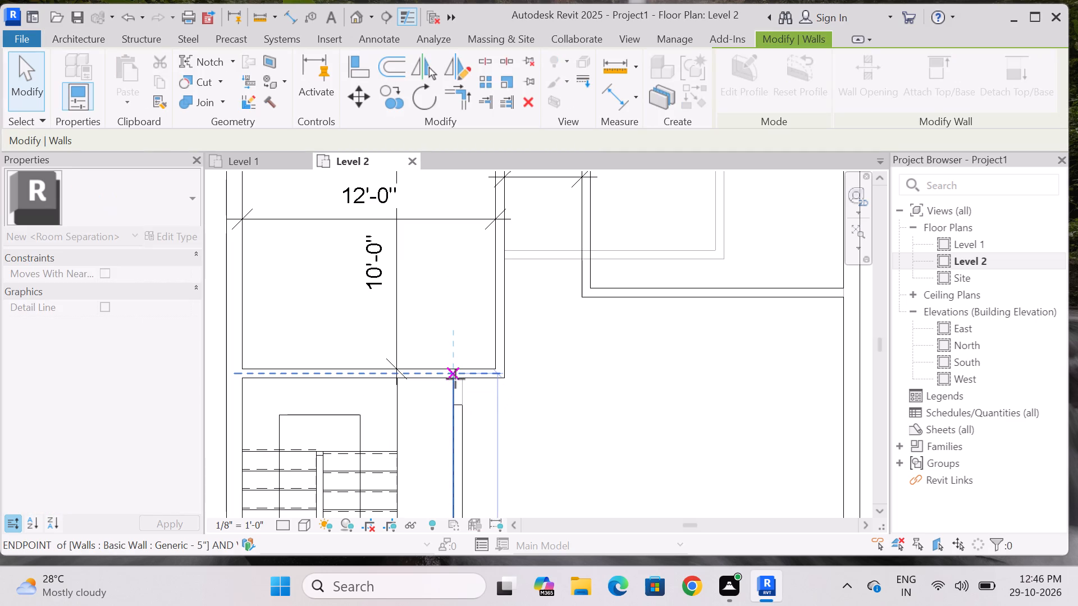
left_click_drag(455, 379, 455, 381)
key("Escape")
Delete the depth and width dimensions of the room north of the stairs and the dimension across the adjoining passage.
scroll(428, 384, "down", 4)
scroll(440, 319, "down", 4)
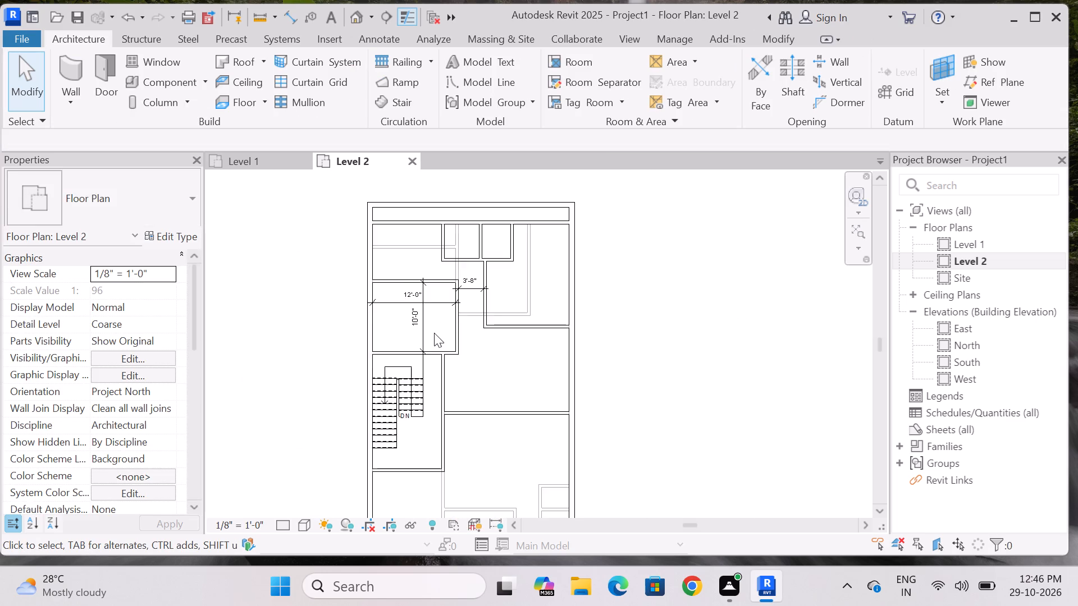
scroll(434, 333, "up", 4)
scroll(415, 341, "down", 3)
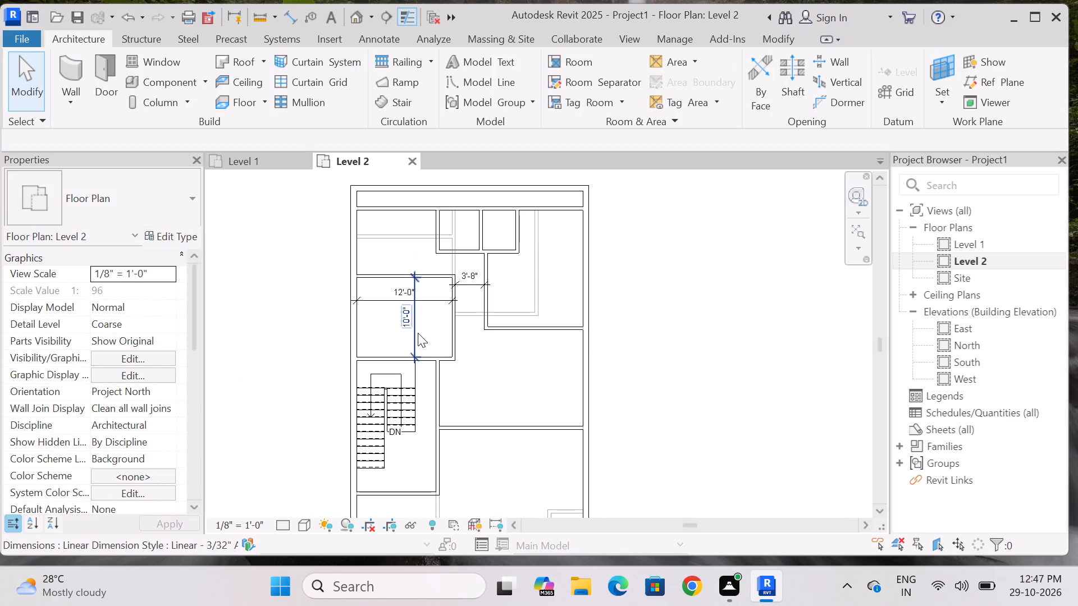
scroll(424, 332, "down", 2)
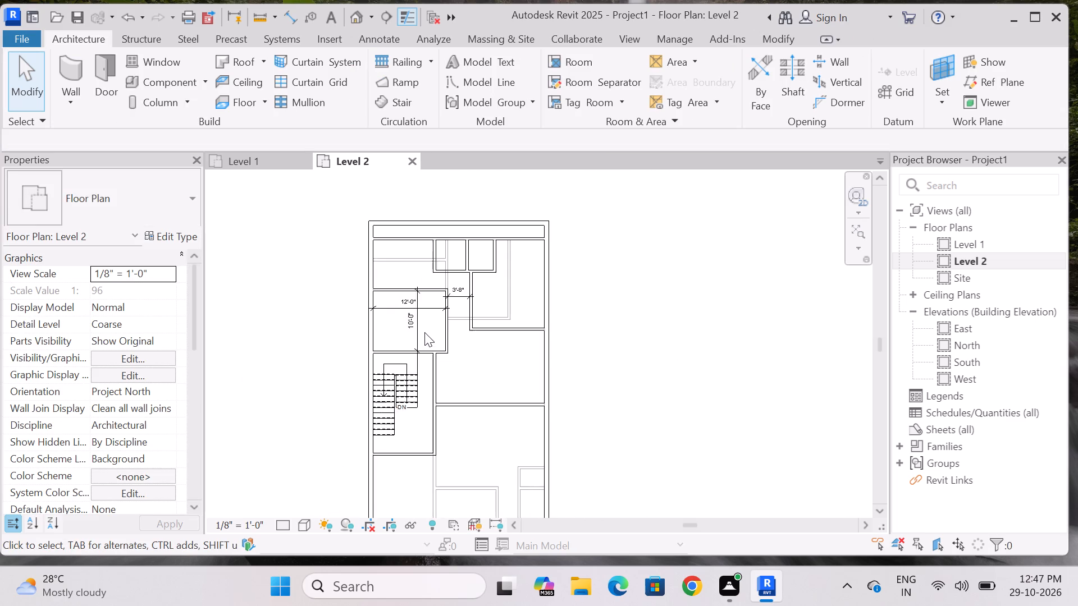
scroll(438, 307, "up", 5)
scroll(434, 338, "down", 2)
scroll(435, 265, "up", 3)
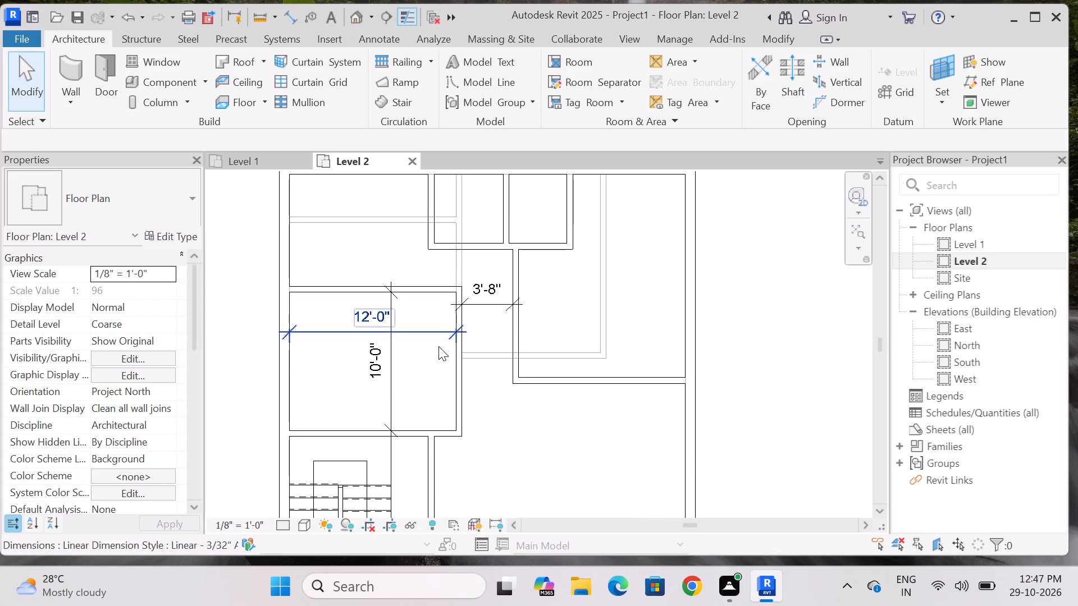
key("Escape")
left_click(391, 327)
key("Delete")
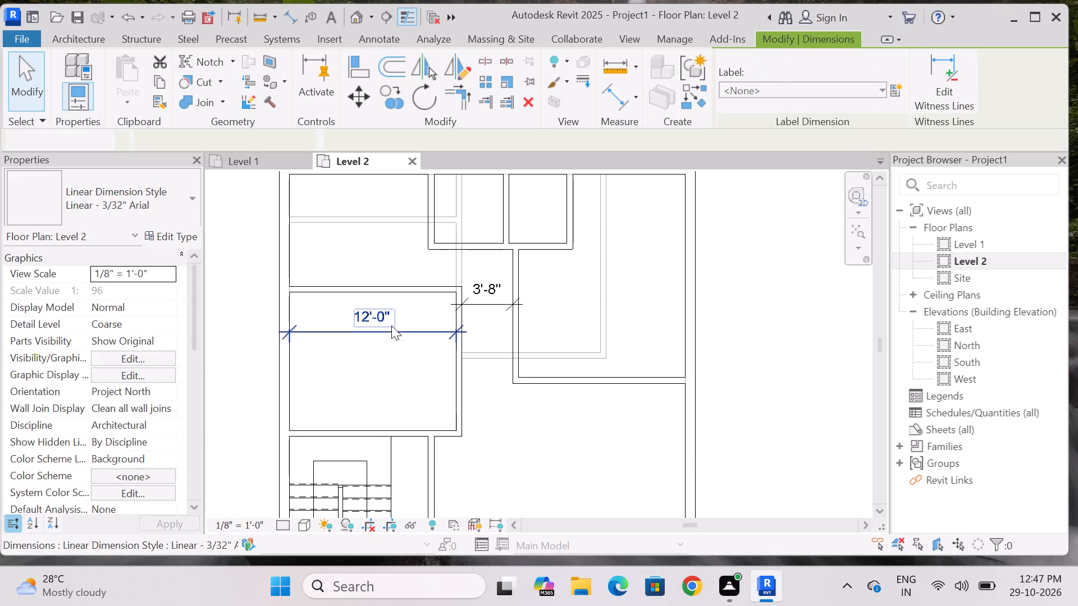
left_click(388, 321)
key("Delete")
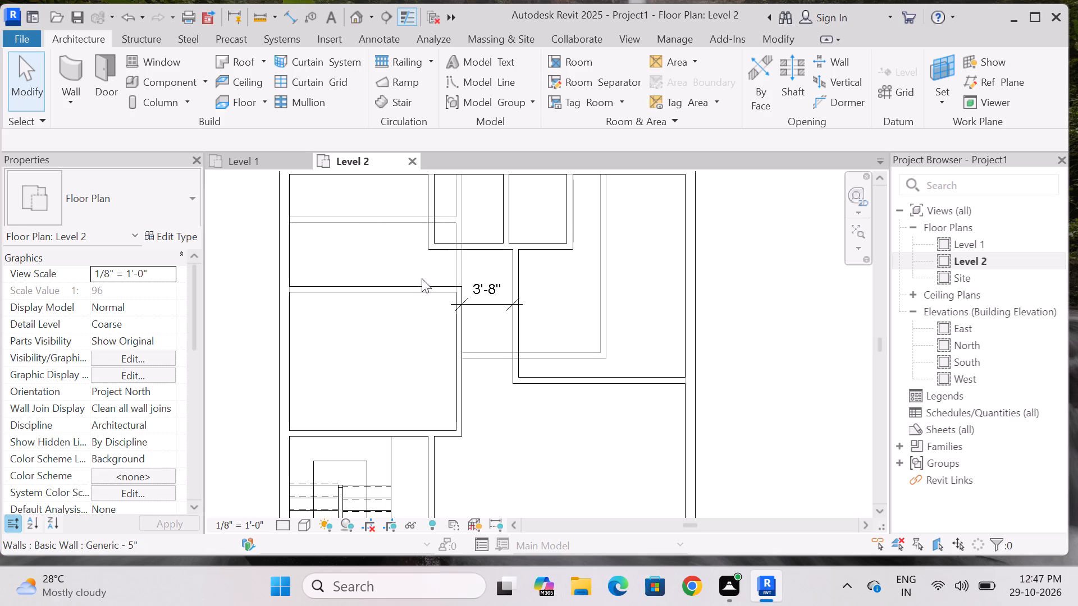
key("Escape")
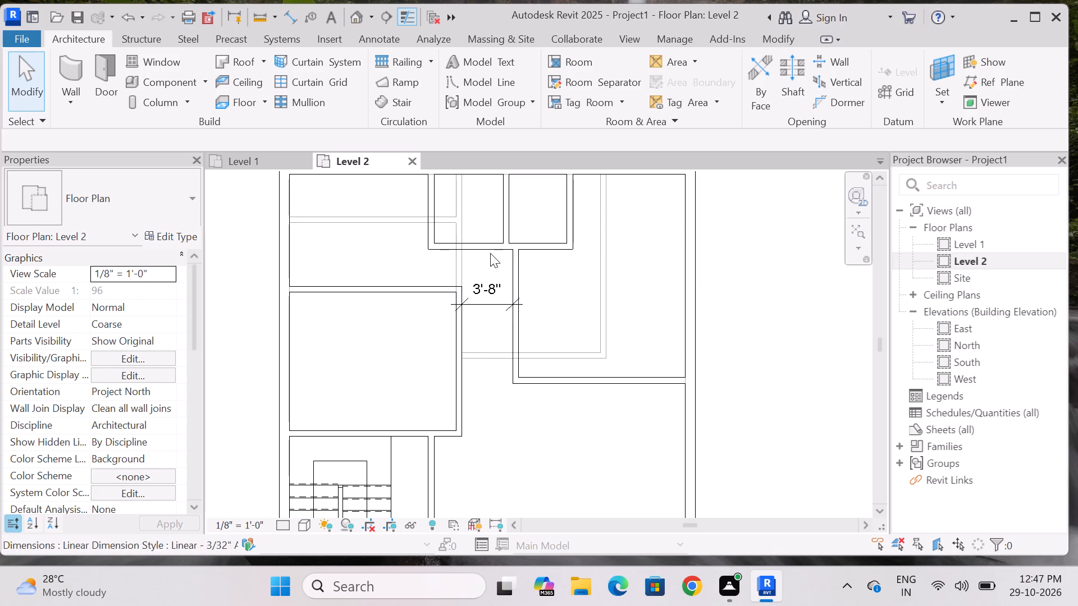
left_click(486, 293)
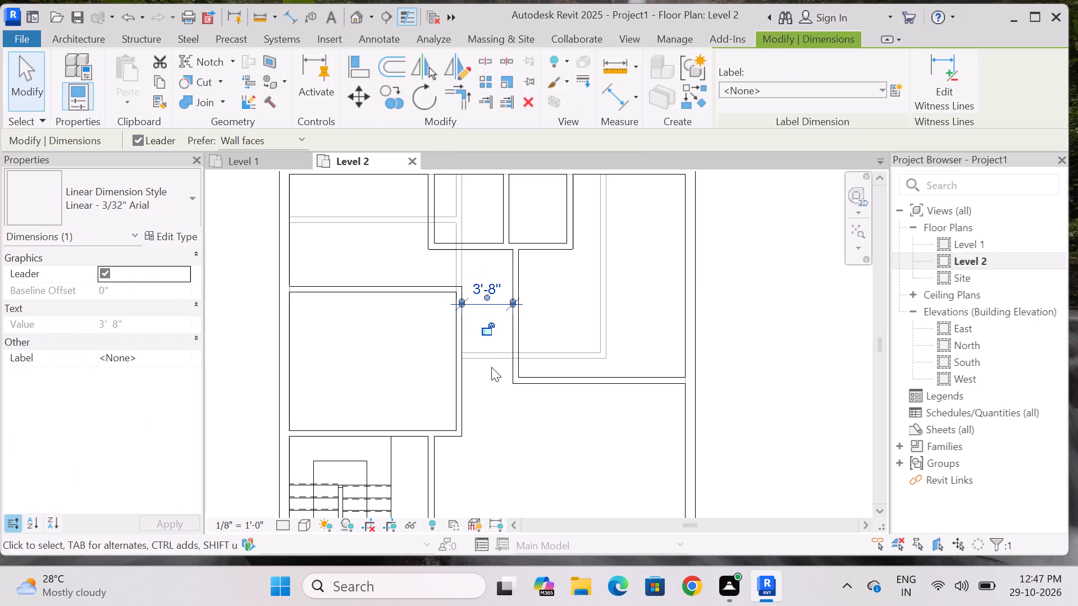
key("Delete")
Check the clear north-south depth of the space east of the stairs with an aligned dimension, start one for its width, and delete the placed dimension.
scroll(481, 307, "down", 7)
scroll(483, 351, "up", 3)
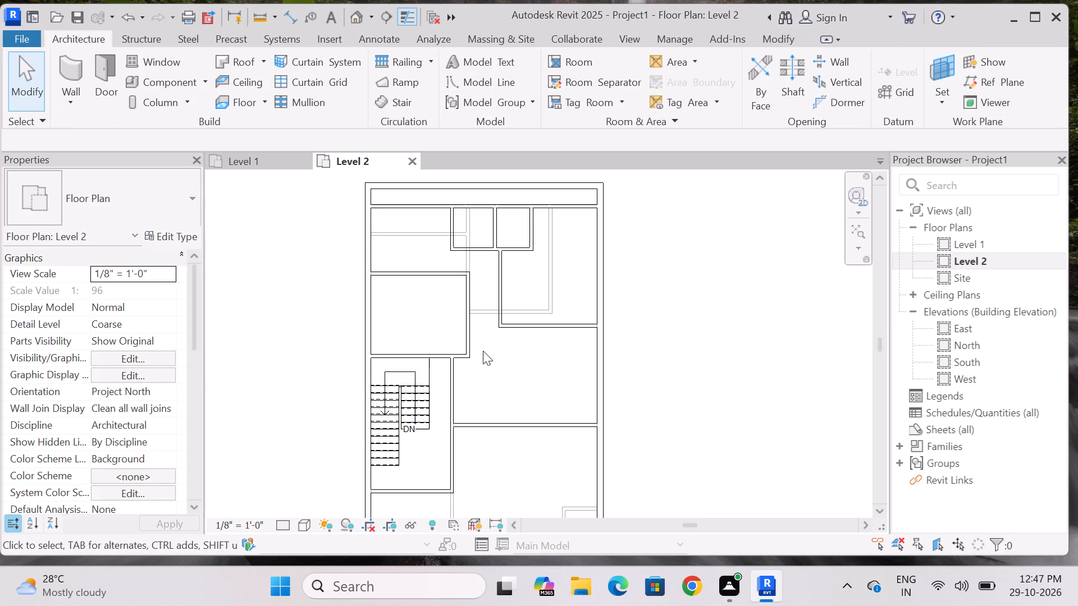
scroll(484, 349, "down", 3)
scroll(498, 385, "up", 3)
scroll(532, 319, "down", 3)
scroll(509, 366, "up", 6)
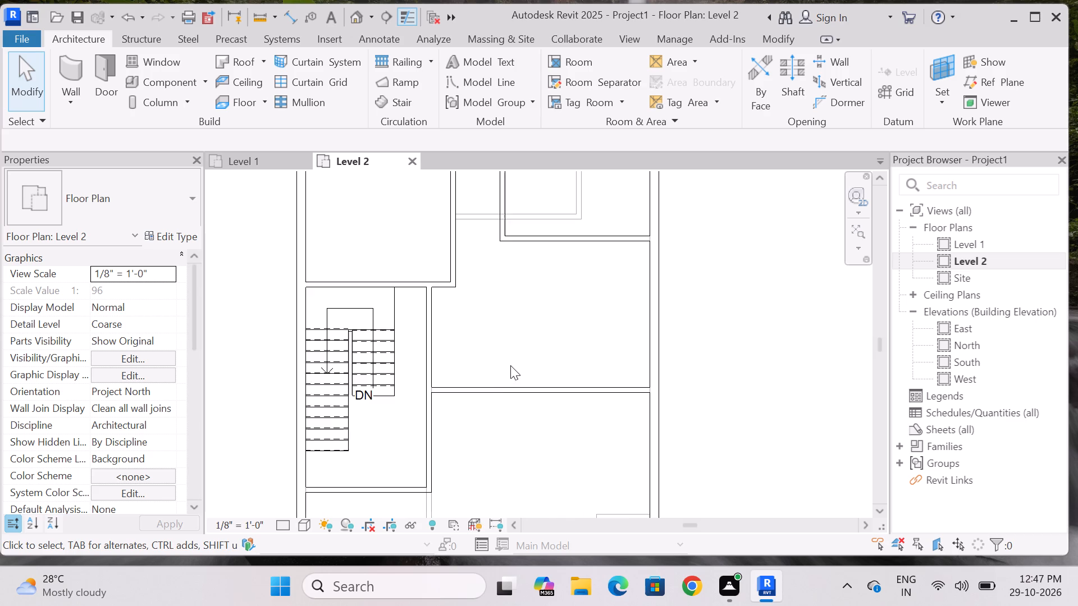
scroll(510, 365, "up", 1)
scroll(512, 364, "down", 3)
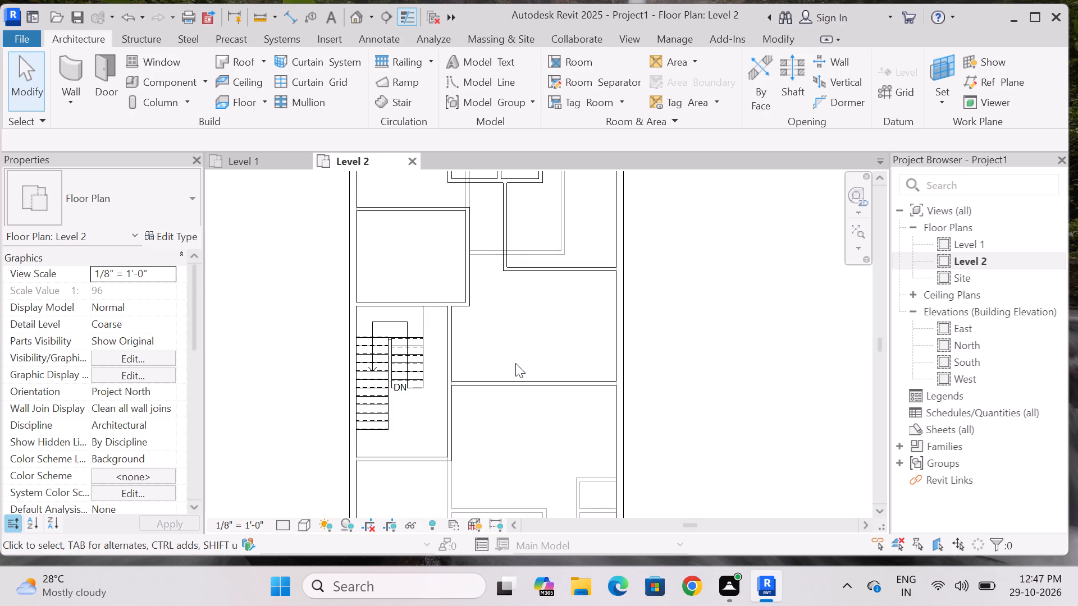
left_click(291, 16)
scroll(581, 301, "up", 2)
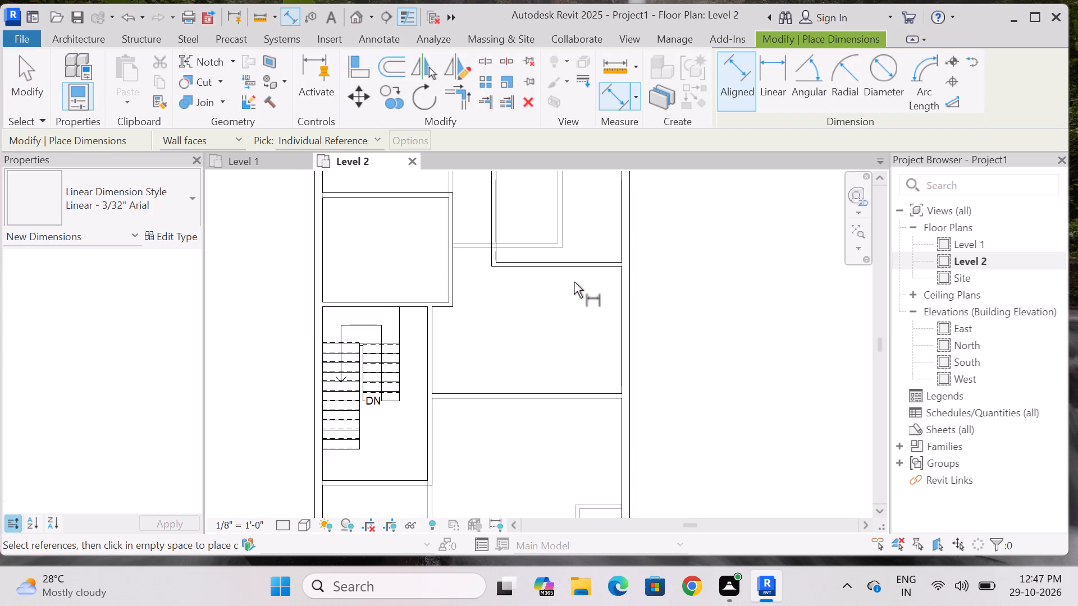
left_click(575, 267)
left_click(574, 407)
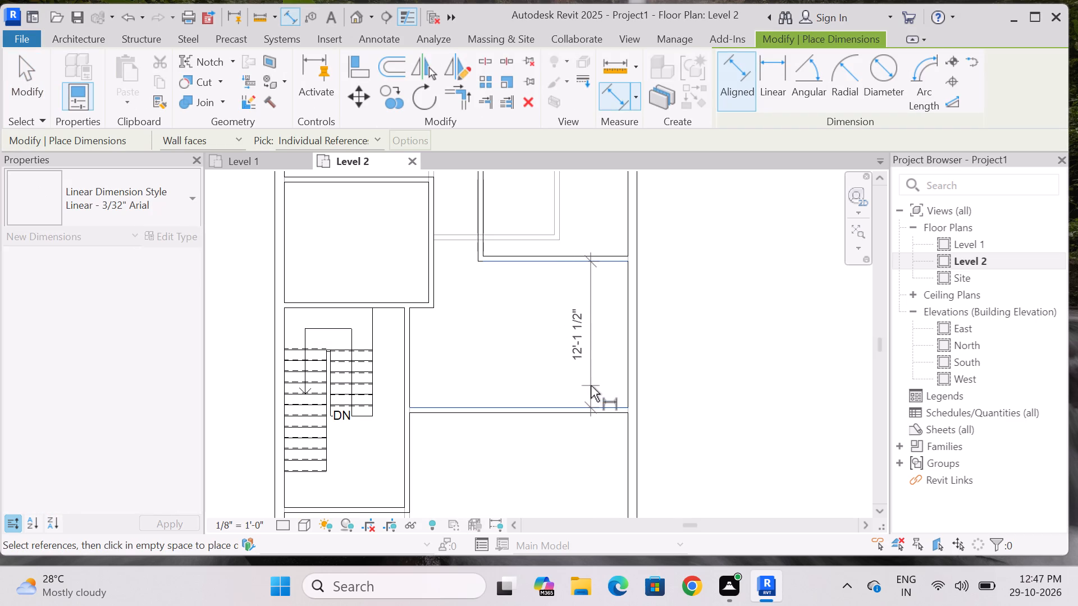
left_click(591, 385)
left_click(416, 348)
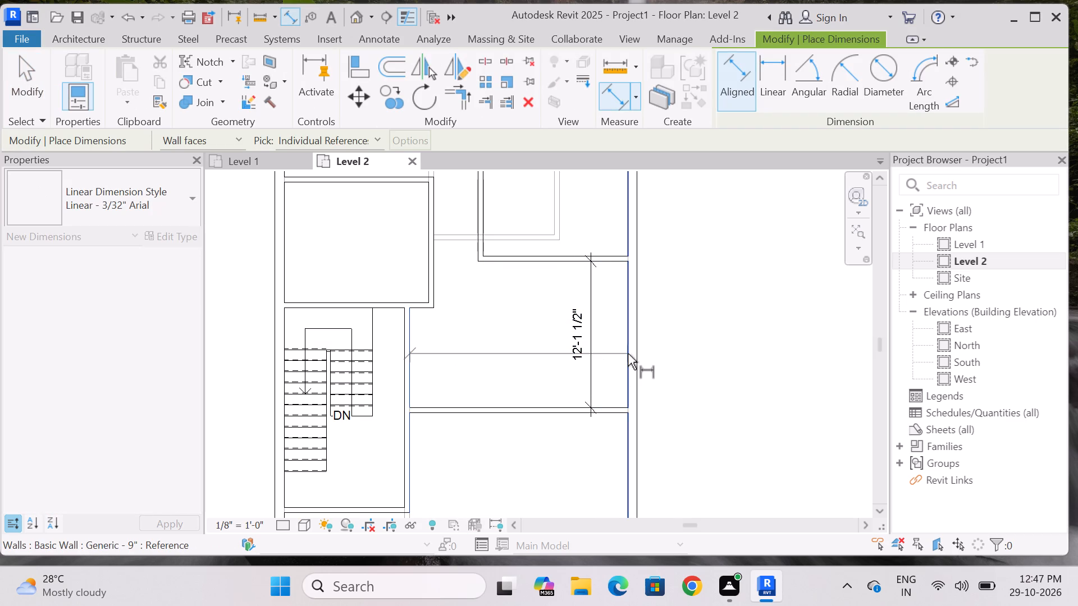
left_click(628, 353)
key("Escape")
key("Escape")
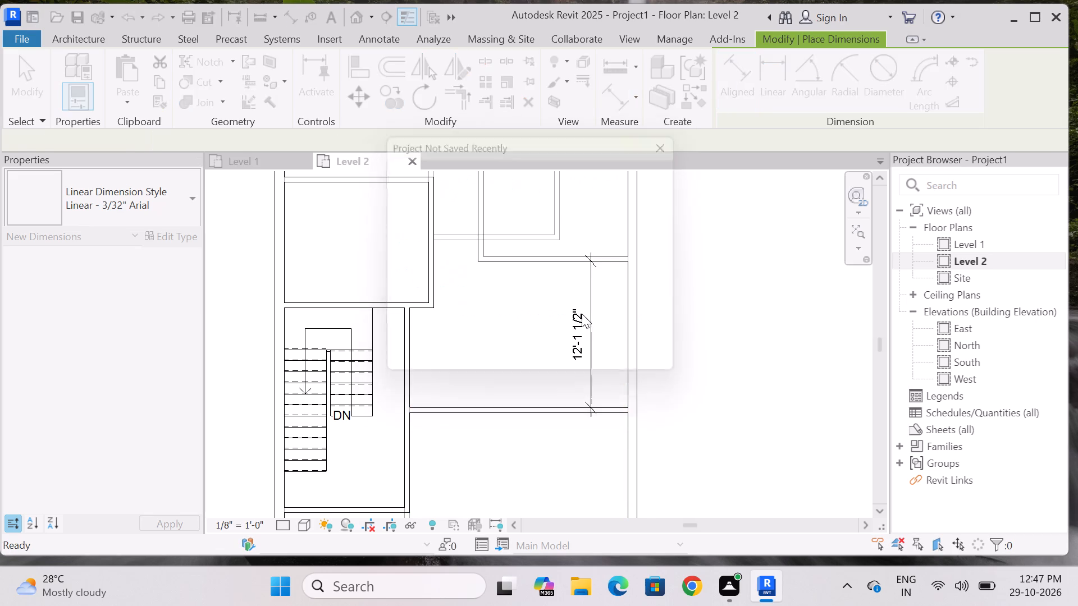
key("Escape")
left_click(581, 334)
key("Delete")
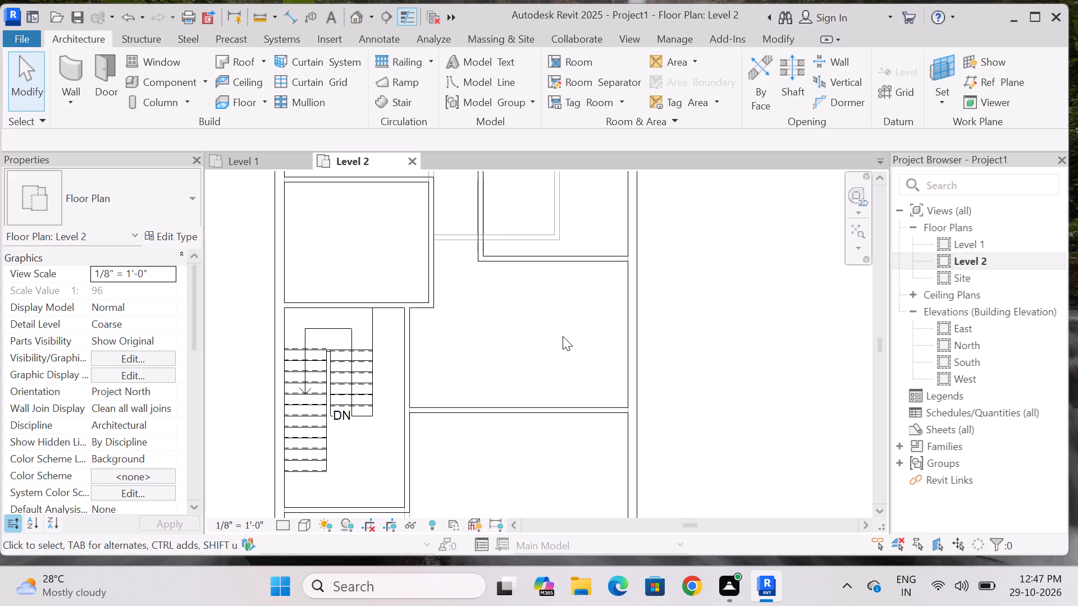
Examine the Level 2 layout around the stairs, the passage and the open space to their east.
scroll(563, 336, "down", 5)
middle_click_drag(568, 348, 535, 347)
scroll(533, 350, "up", 2)
scroll(532, 322, "down", 1)
scroll(533, 333, "up", 2)
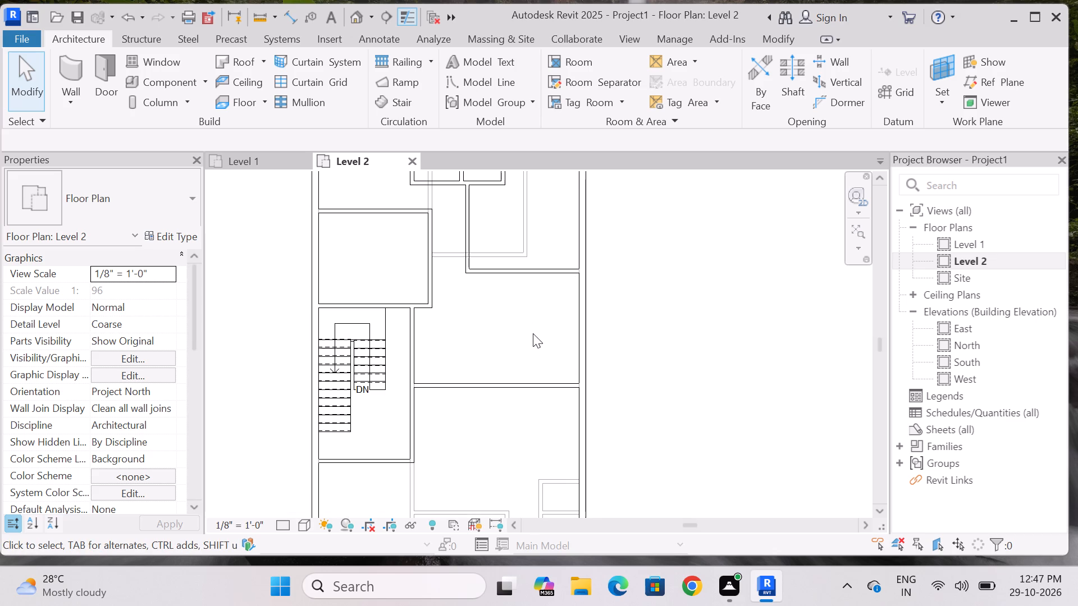
scroll(533, 336, "down", 2)
middle_click(527, 351)
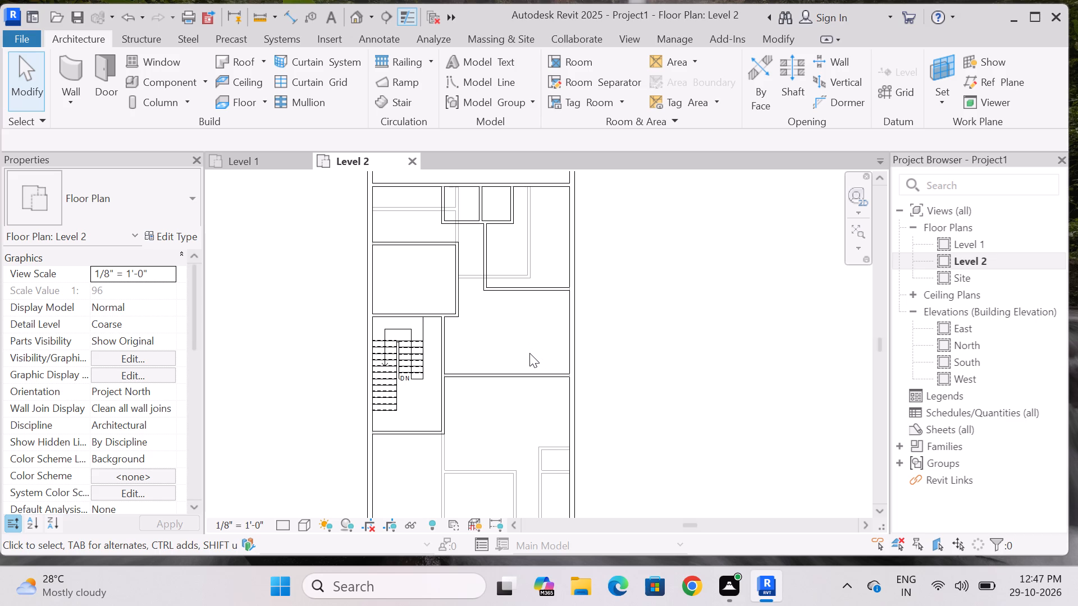
scroll(529, 353, "down", 2)
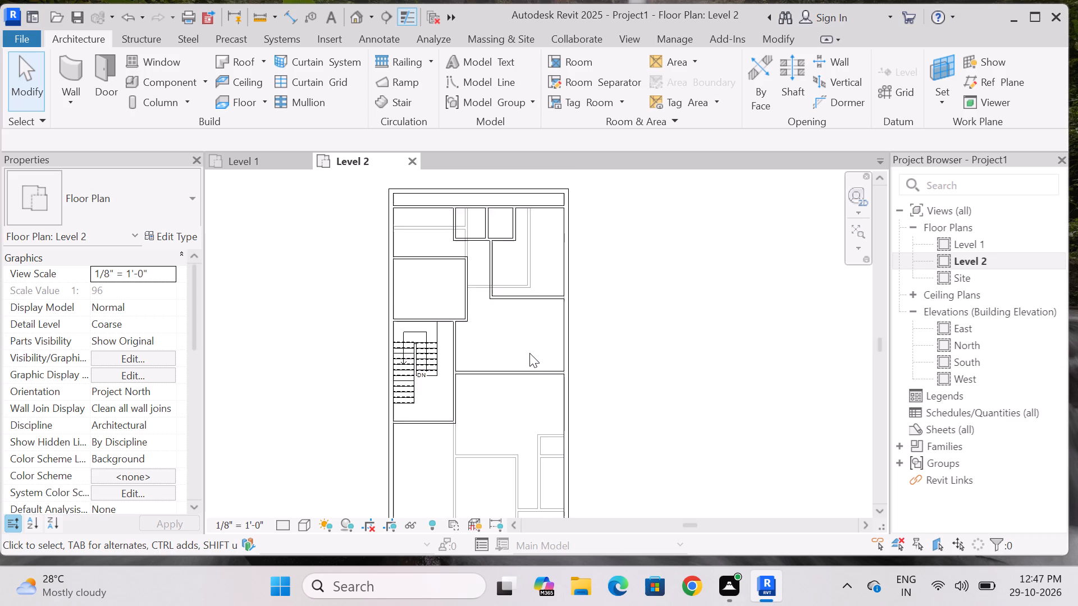
middle_click_drag(529, 353, 500, 345)
scroll(501, 346, "up", 1)
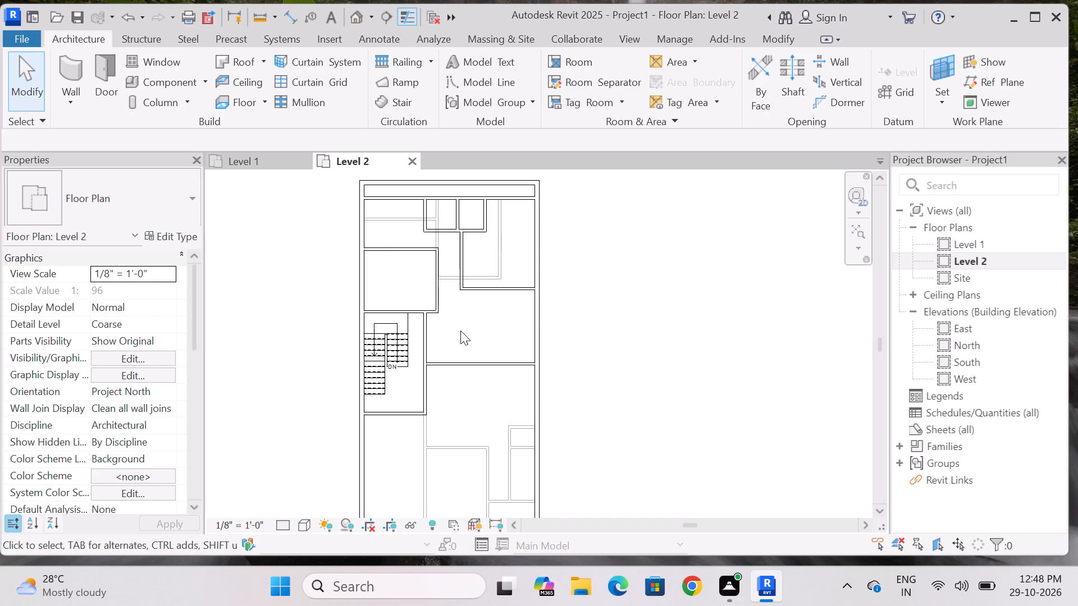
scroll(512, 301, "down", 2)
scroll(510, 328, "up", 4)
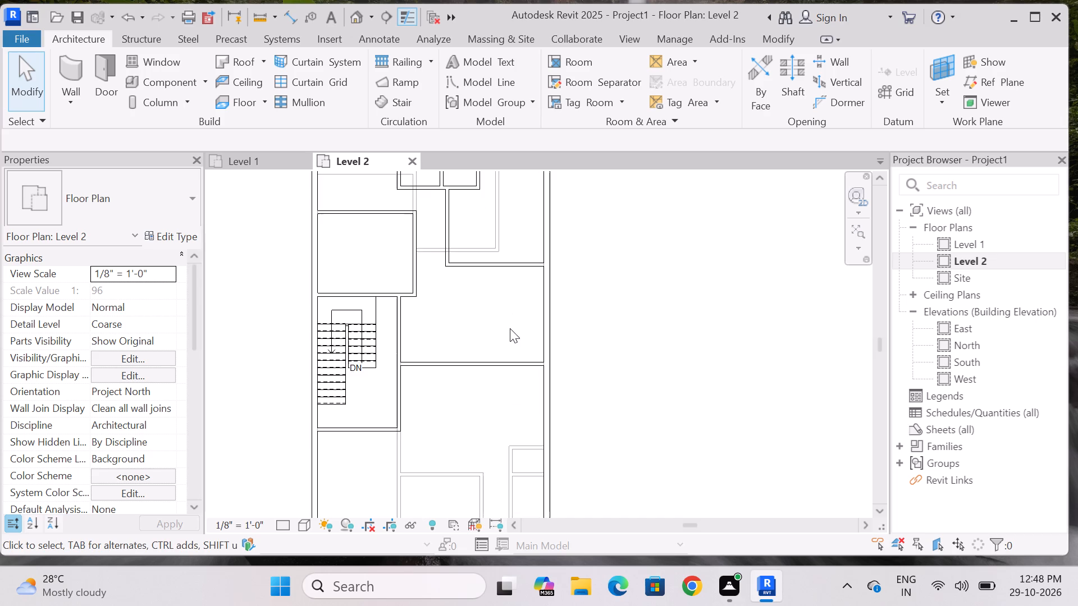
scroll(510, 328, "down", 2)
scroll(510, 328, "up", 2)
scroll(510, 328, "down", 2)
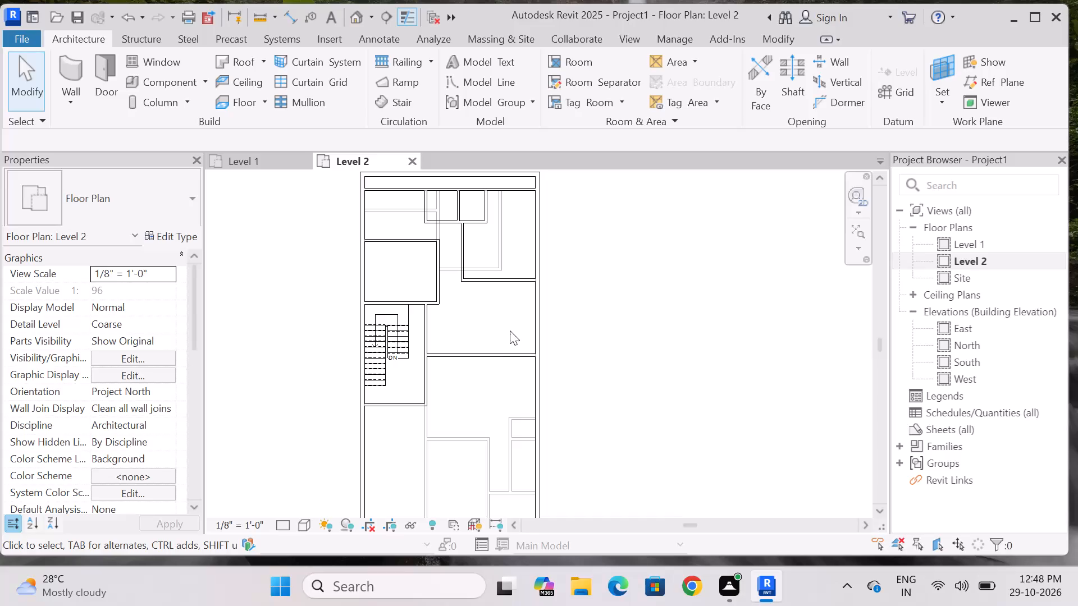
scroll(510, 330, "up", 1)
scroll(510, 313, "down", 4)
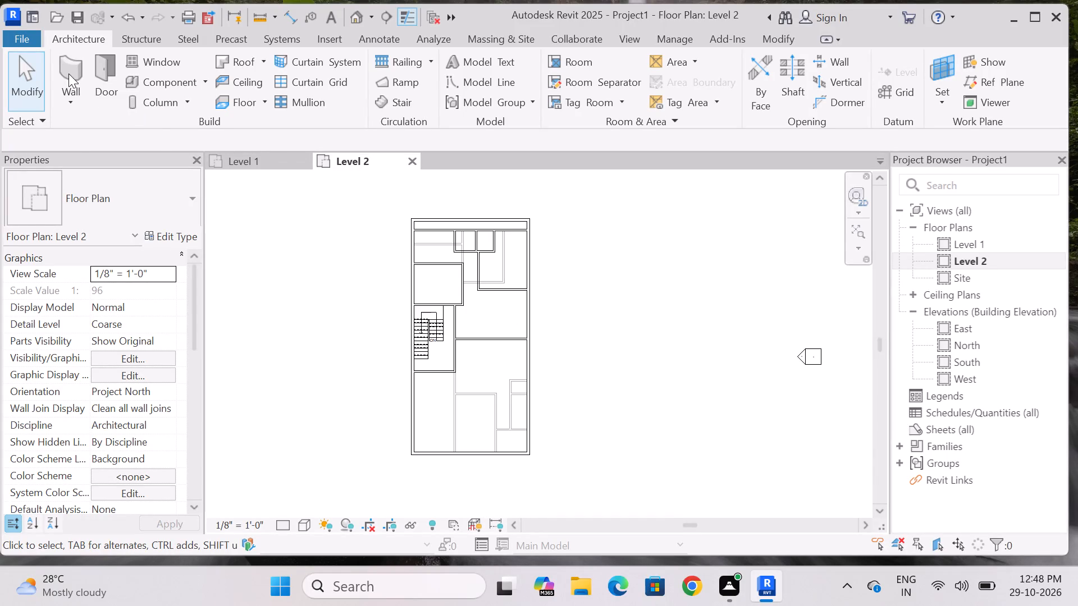
Draw 5" walls enclosing a small room about 4' by 3' inside against the east outer wall, tracing the Level 1 partitions beneath.
left_click(68, 74)
scroll(537, 306, "down", 3)
scroll(480, 369, "up", 9)
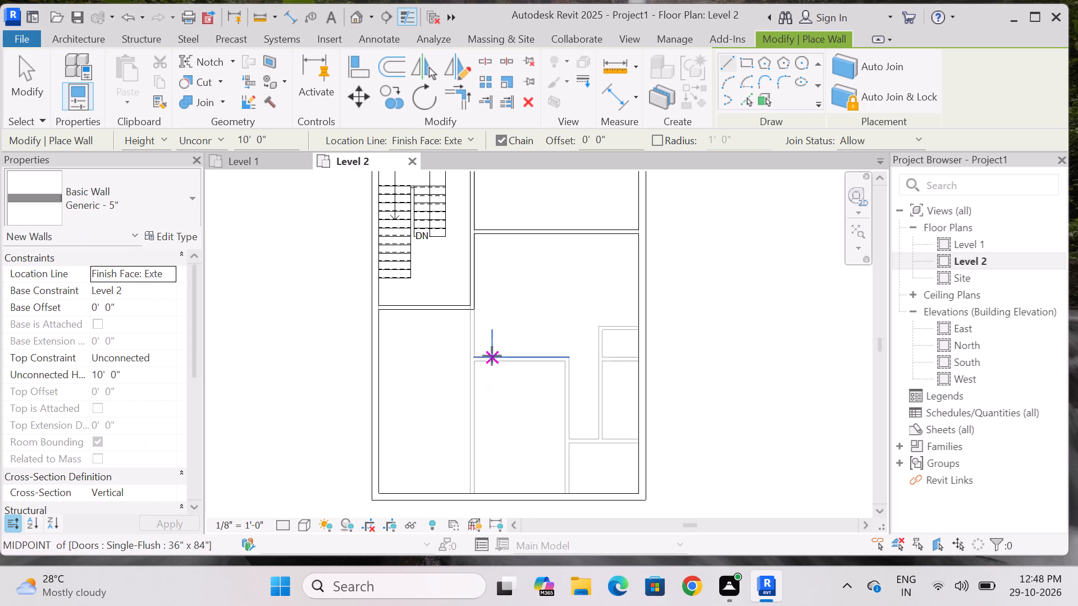
scroll(485, 302, "down", 1)
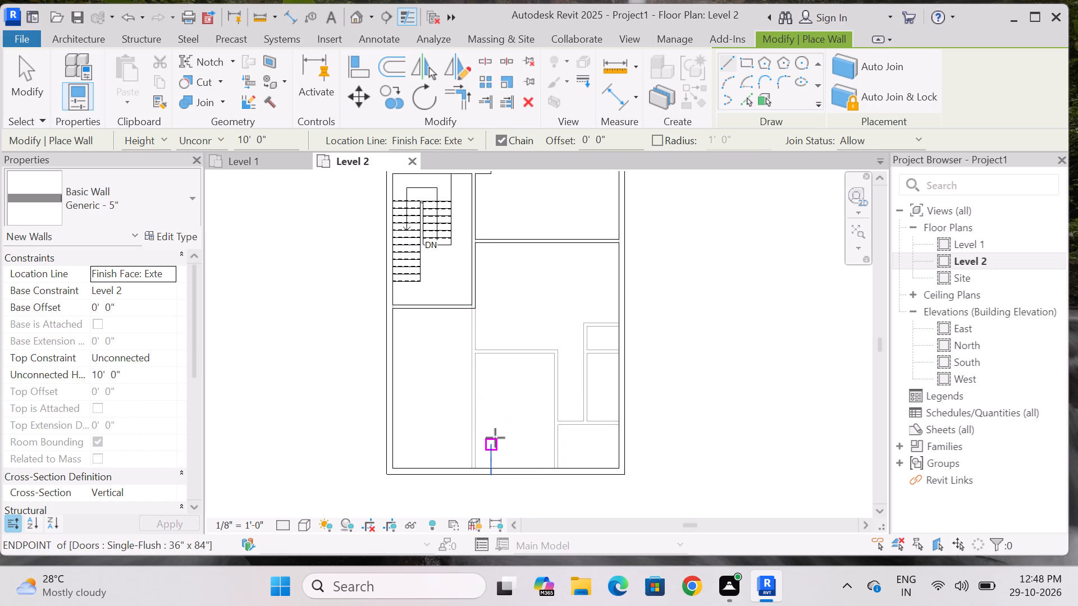
scroll(610, 327, "up", 7)
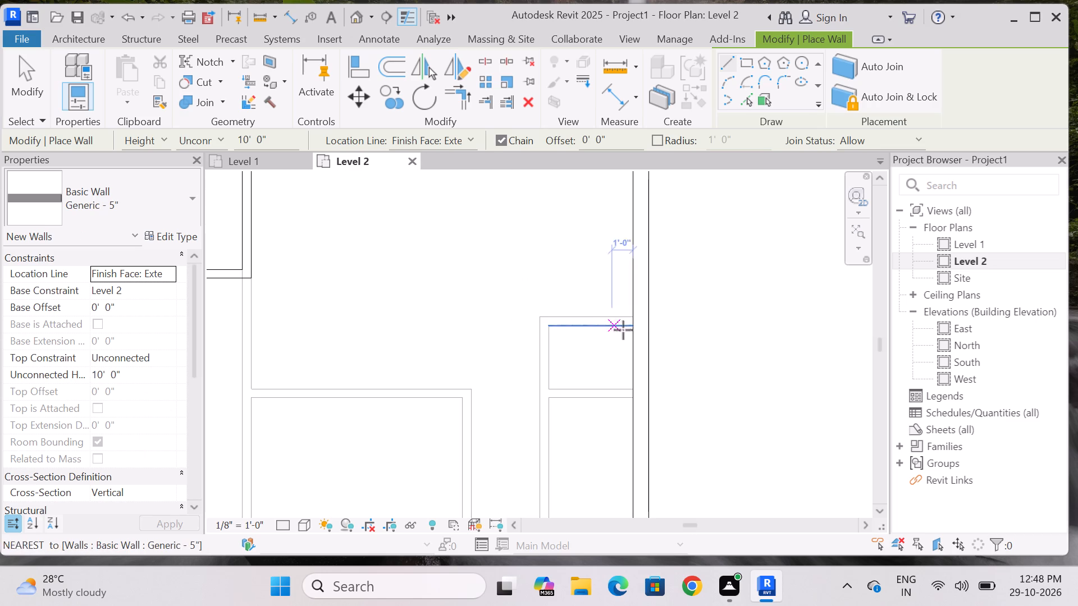
left_click(633, 317)
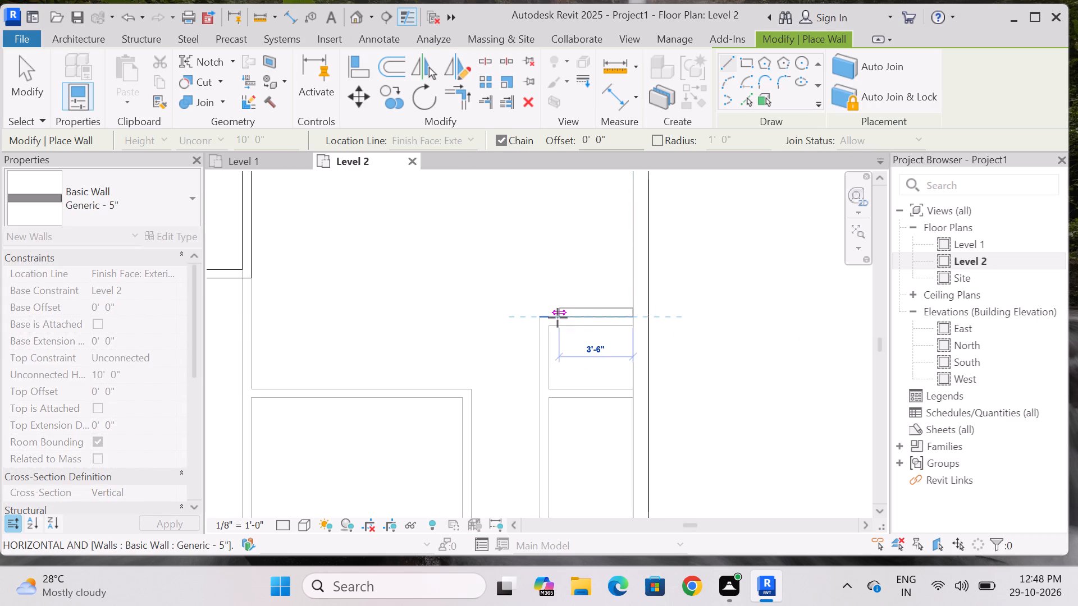
key("space")
left_click(538, 320)
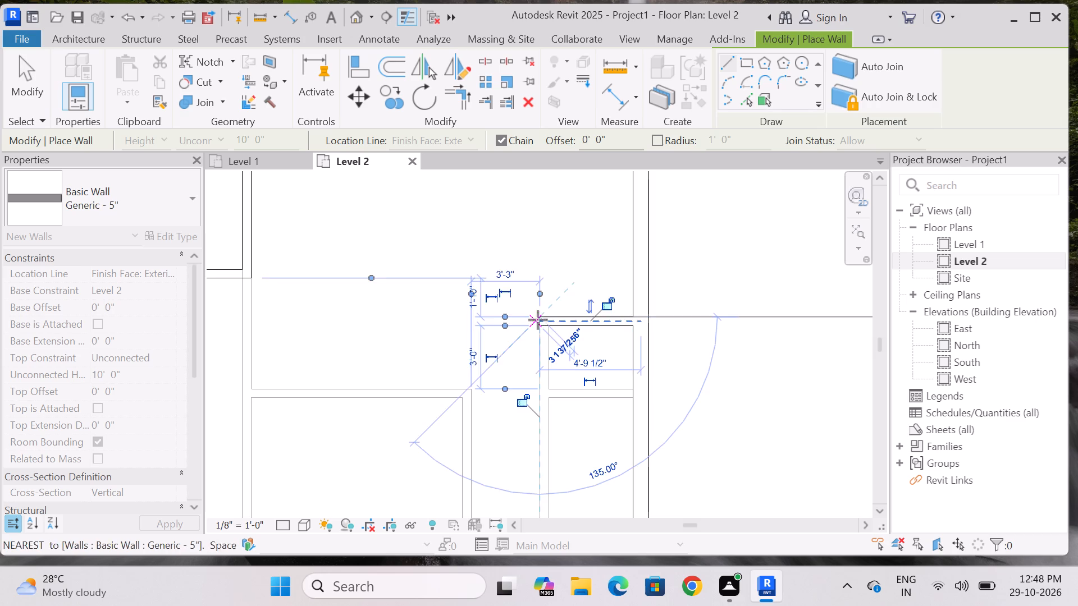
scroll(542, 400, "up", 4)
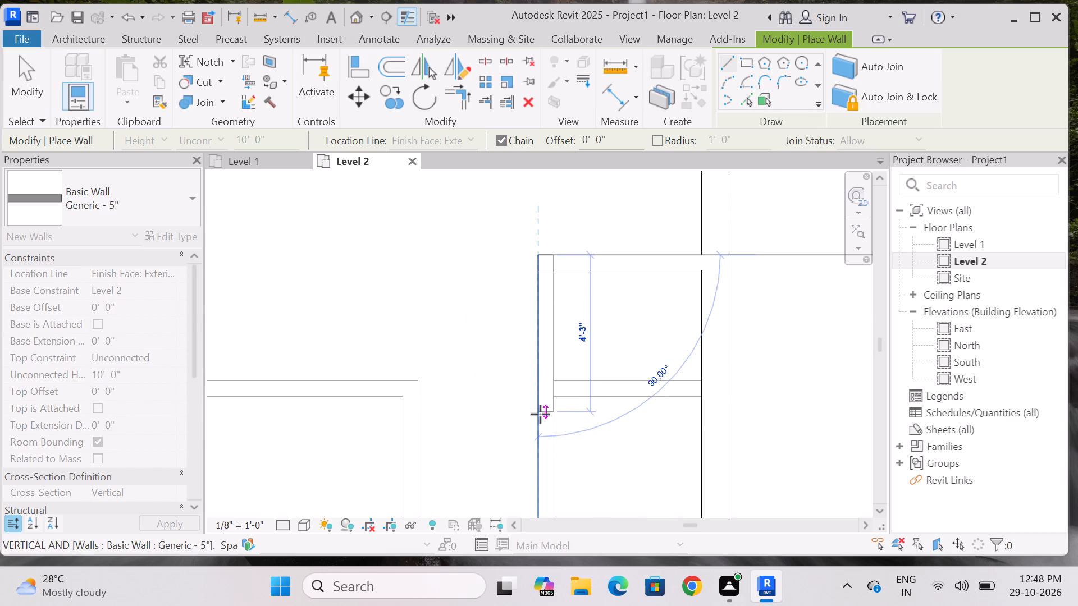
left_click(538, 400)
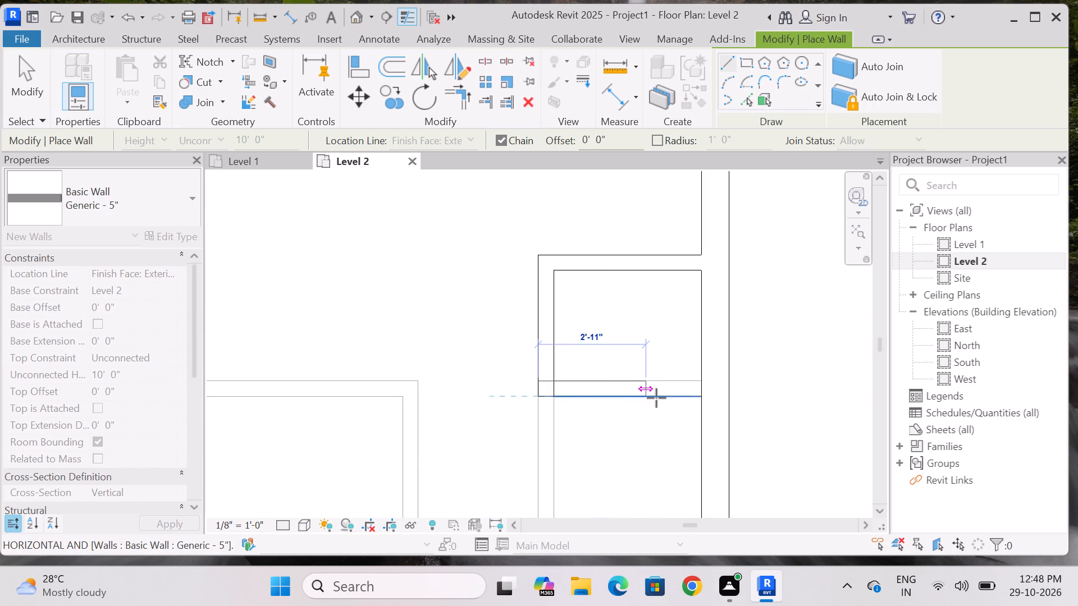
left_click(698, 398)
key("Escape")
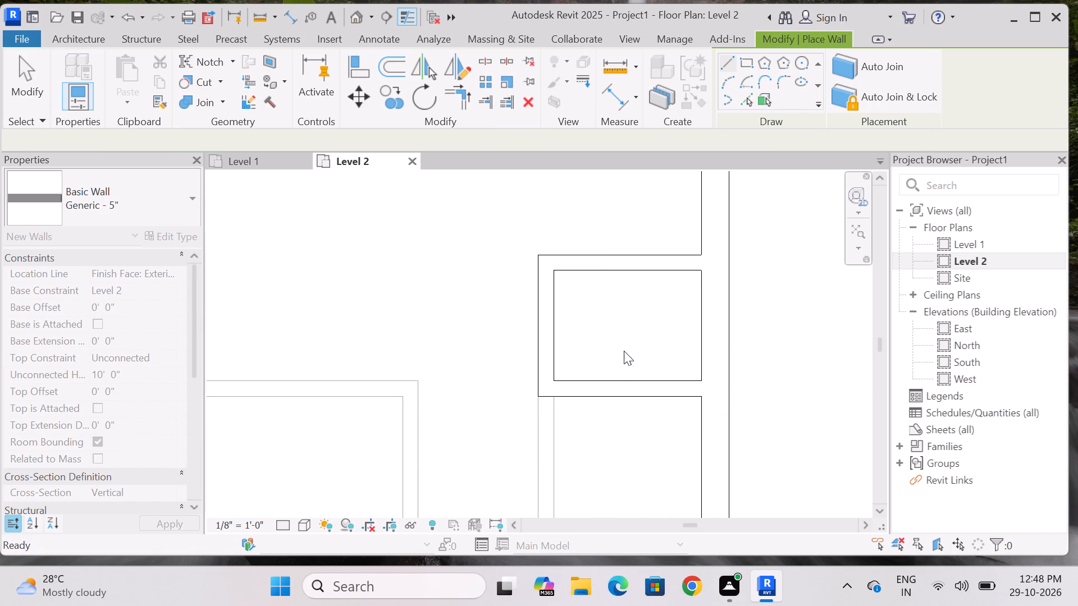
scroll(624, 351, "down", 8)
key("Escape")
Examine the southern half of the Level 2 layout around the new small room and the Level 1 partitions beneath it.
scroll(495, 319, "down", 4)
scroll(508, 364, "down", 3)
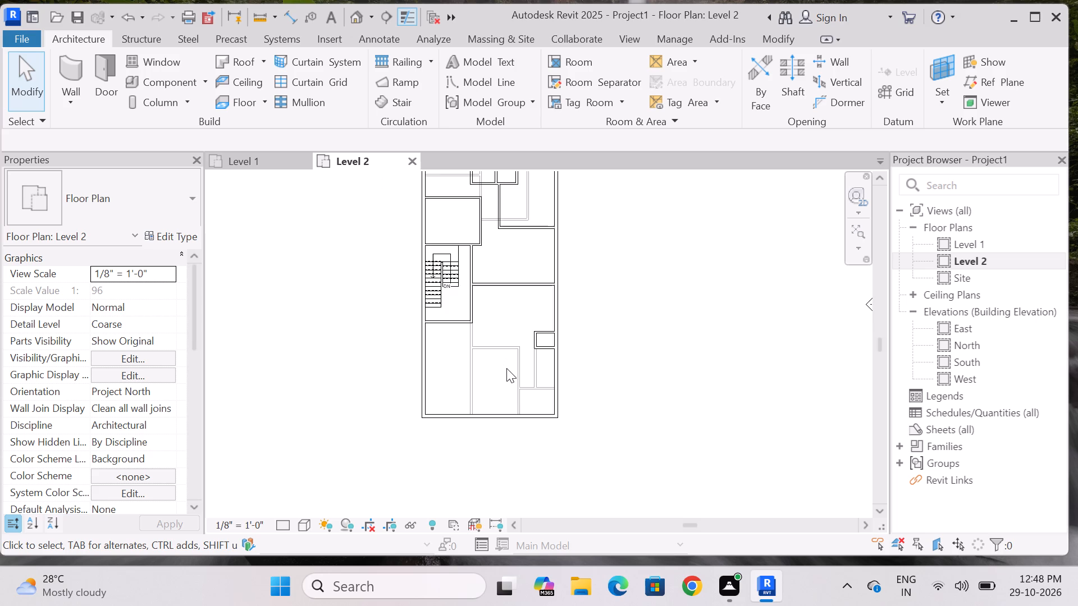
scroll(506, 368, "up", 3)
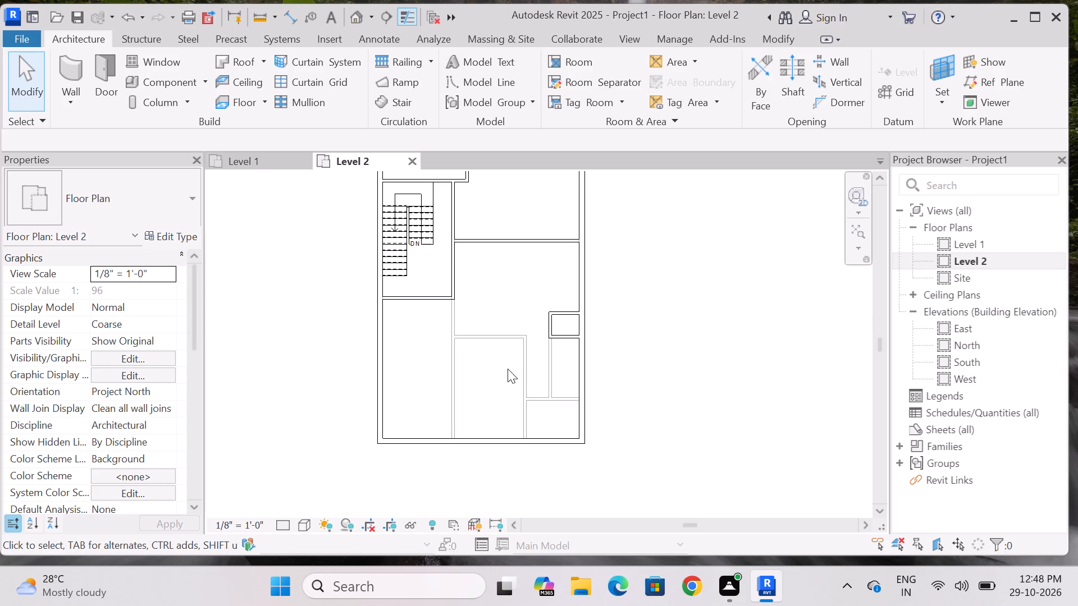
scroll(520, 325, "up", 2)
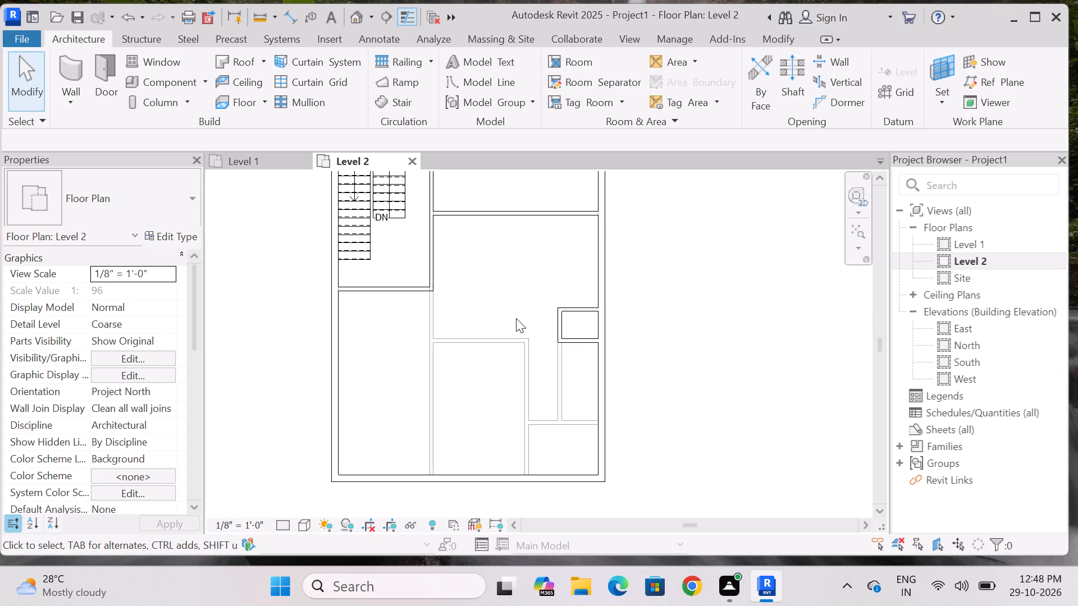
scroll(516, 313, "down", 3)
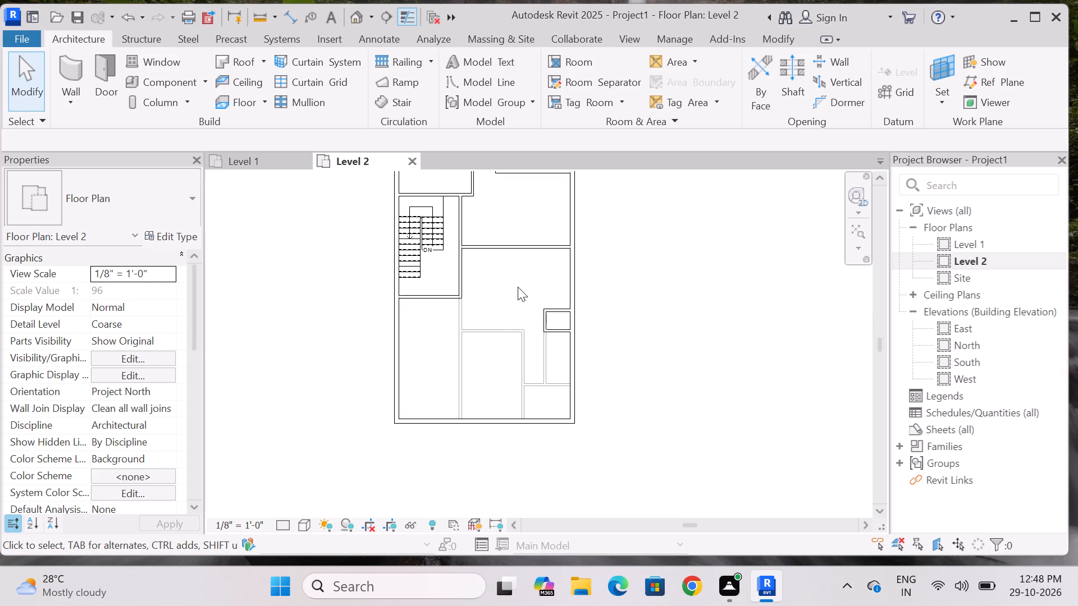
scroll(518, 282, "up", 3)
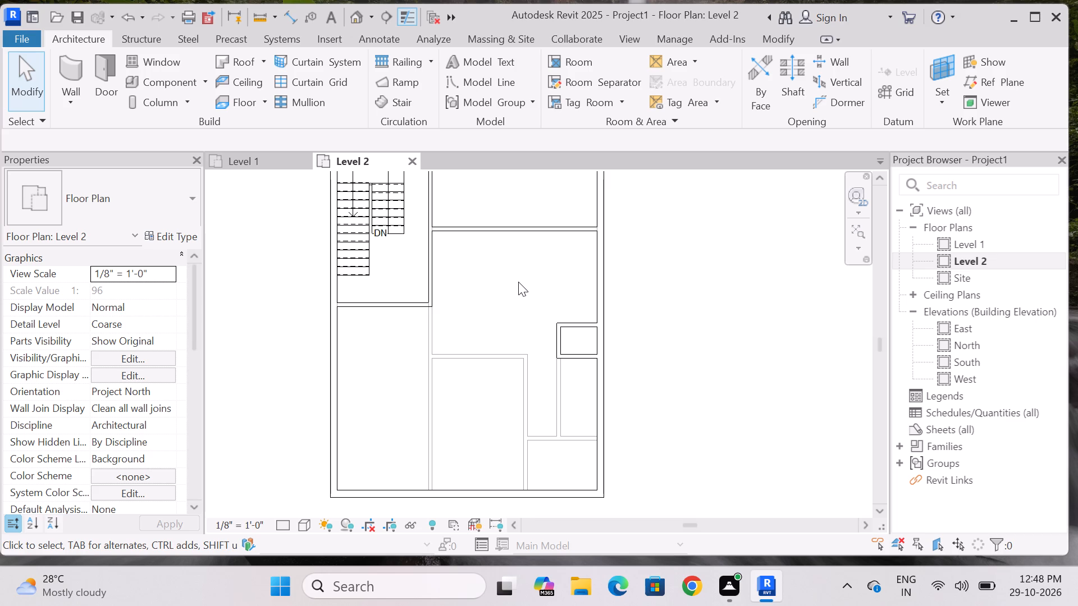
scroll(527, 253, "down", 2)
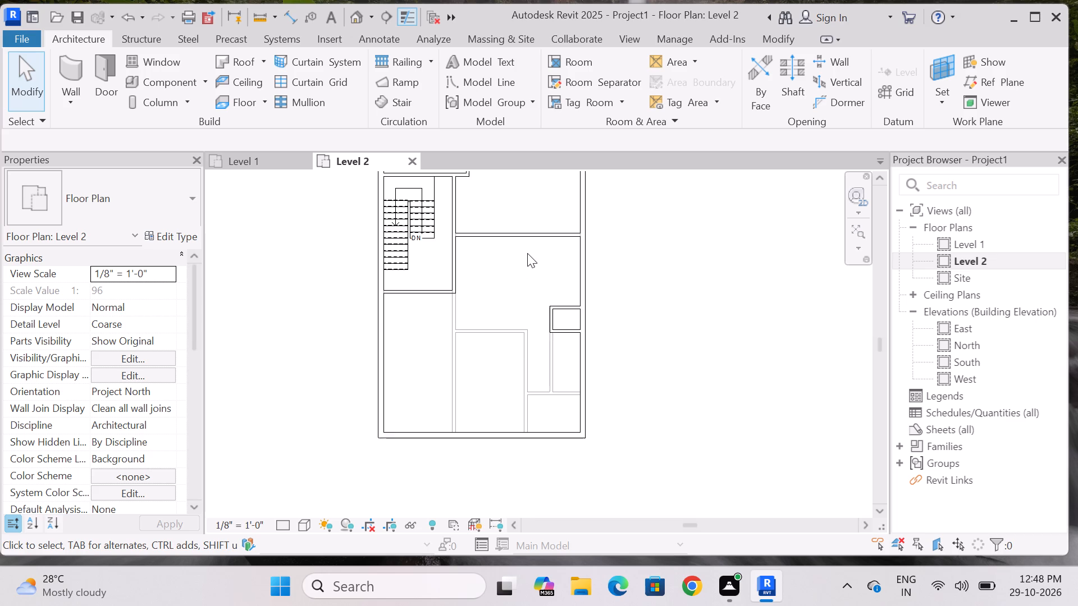
scroll(527, 253, "up", 2)
scroll(527, 253, "down", 3)
scroll(527, 253, "up", 3)
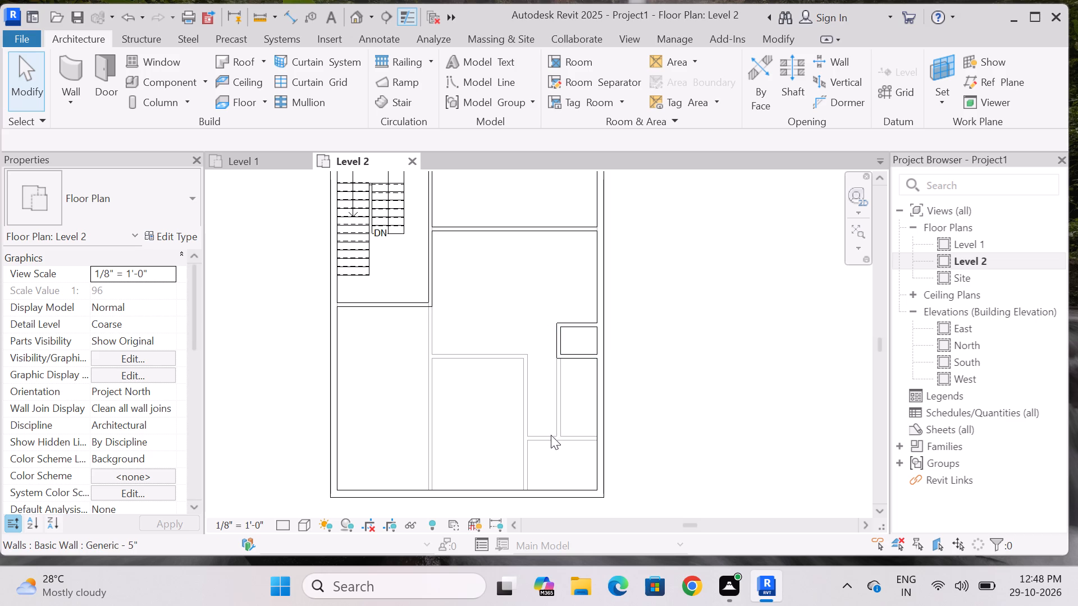
scroll(492, 337, "down", 4)
scroll(488, 358, "up", 3)
scroll(469, 393, "down", 5)
scroll(486, 330, "up", 3)
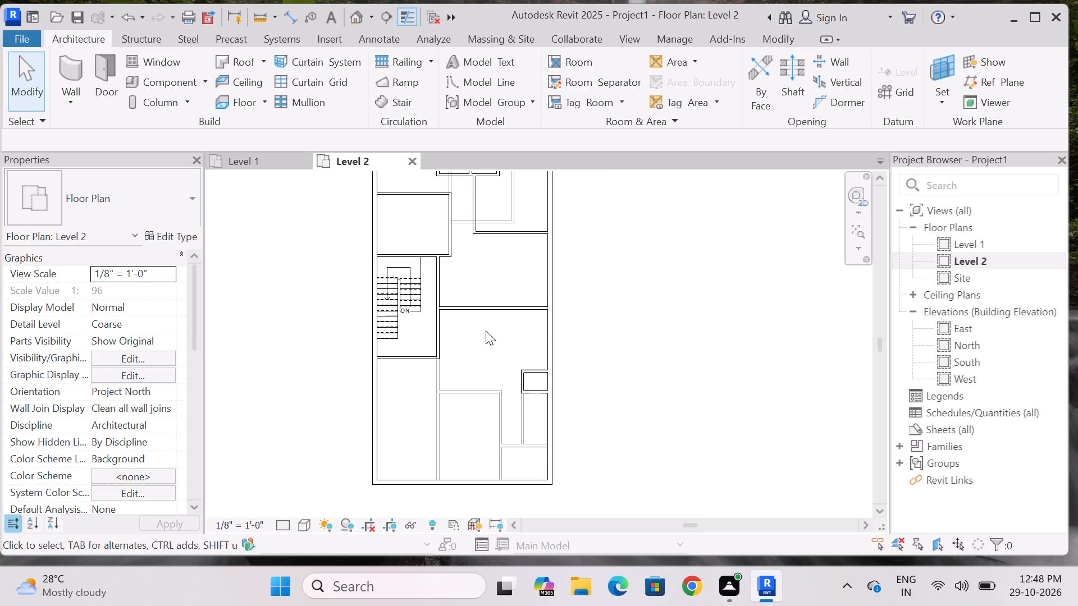
scroll(480, 335, "down", 3)
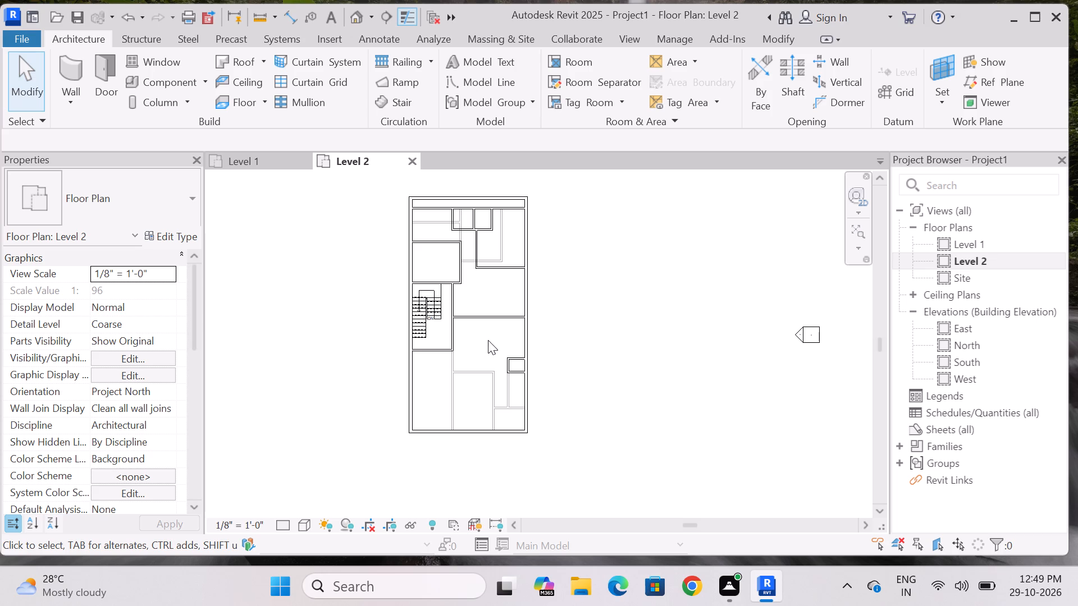
scroll(477, 285, "down", 1)
scroll(478, 393, "up", 4)
scroll(476, 406, "down", 4)
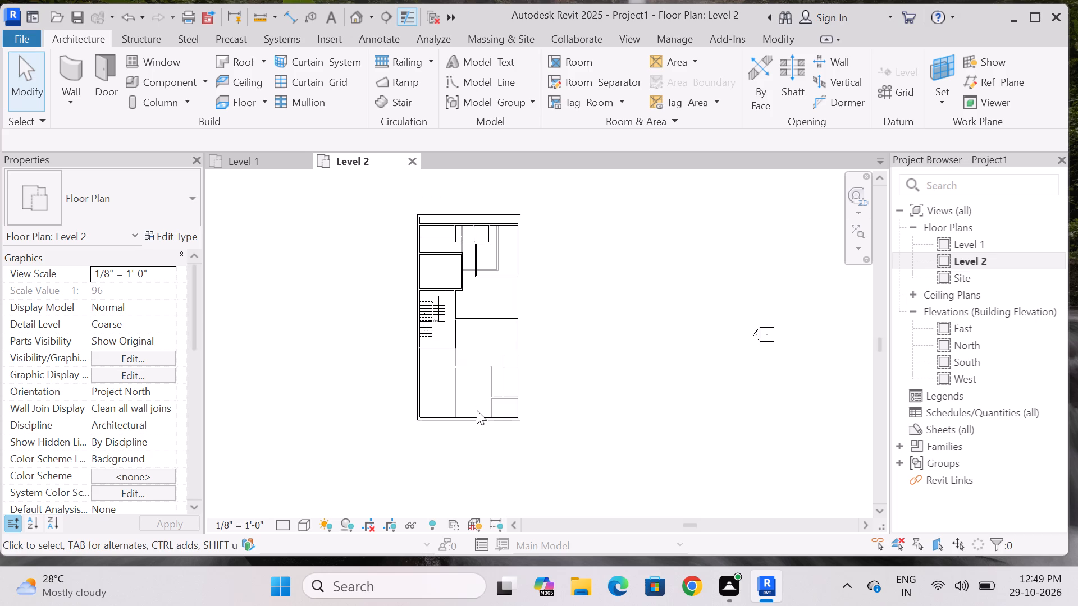
scroll(477, 410, "up", 2)
scroll(478, 410, "down", 3)
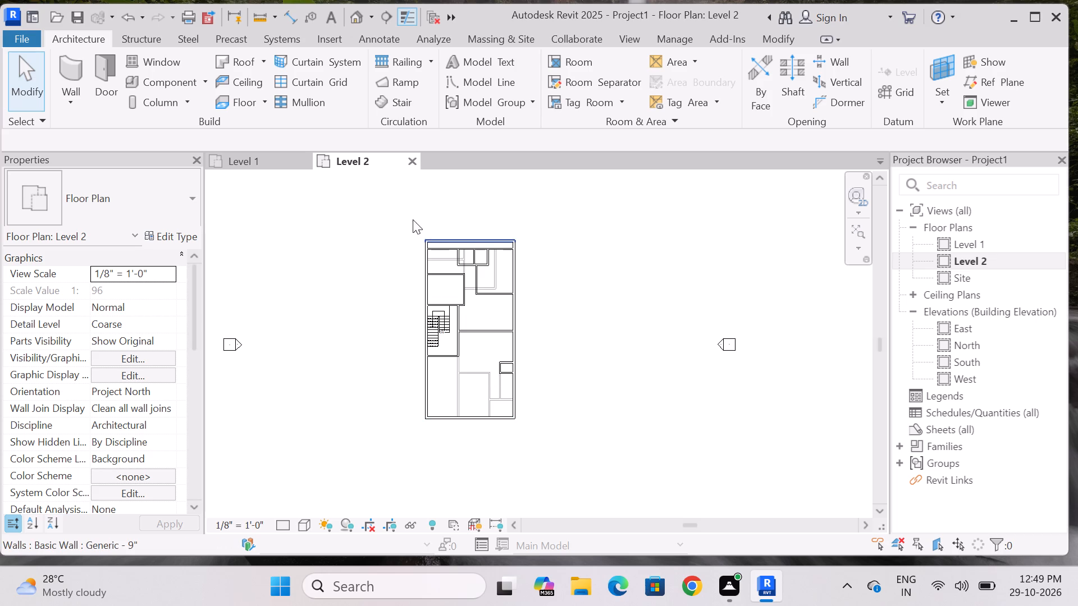
scroll(512, 383, "up", 6)
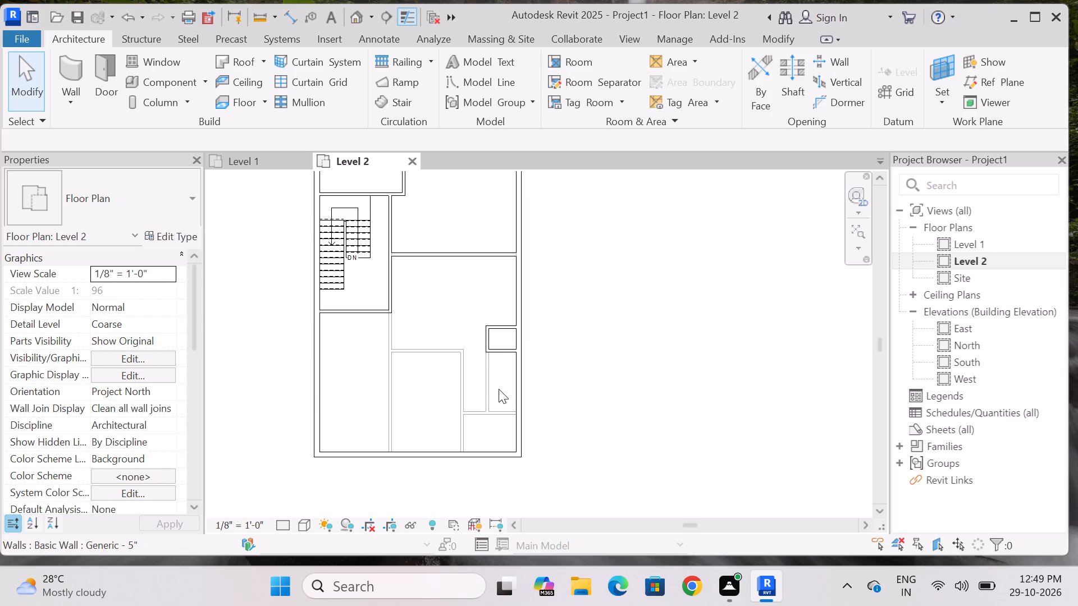
scroll(499, 406, "down", 3)
scroll(497, 419, "up", 4)
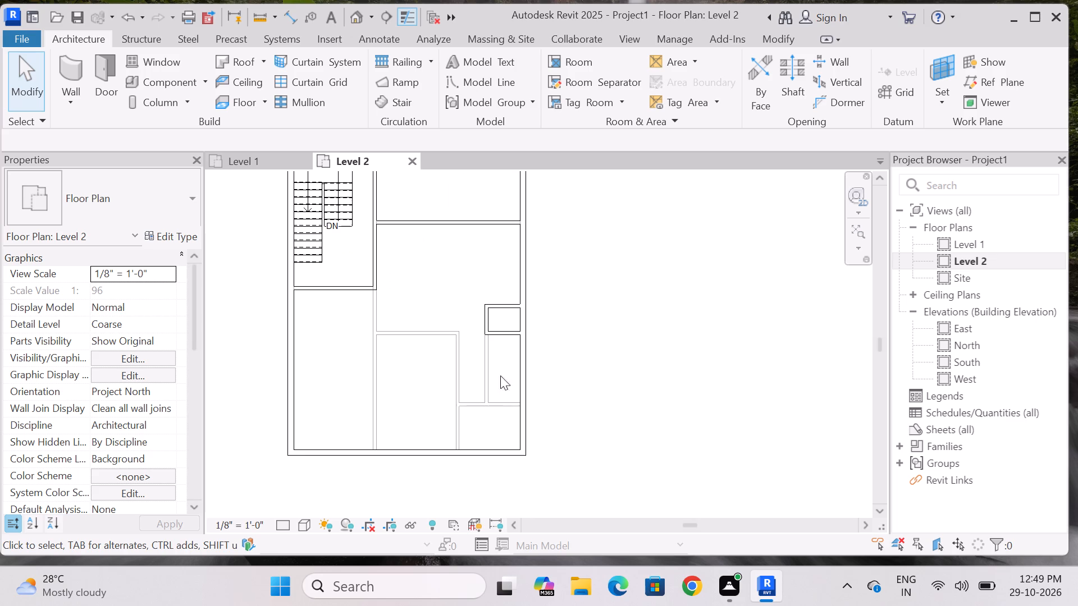
scroll(500, 320, "down", 3)
scroll(485, 411, "up", 3)
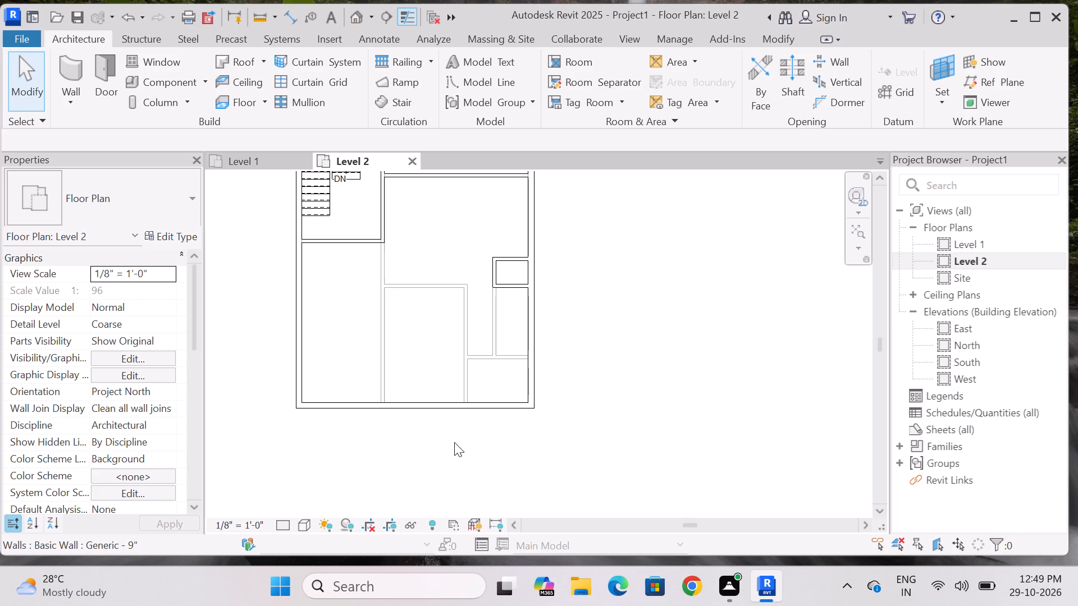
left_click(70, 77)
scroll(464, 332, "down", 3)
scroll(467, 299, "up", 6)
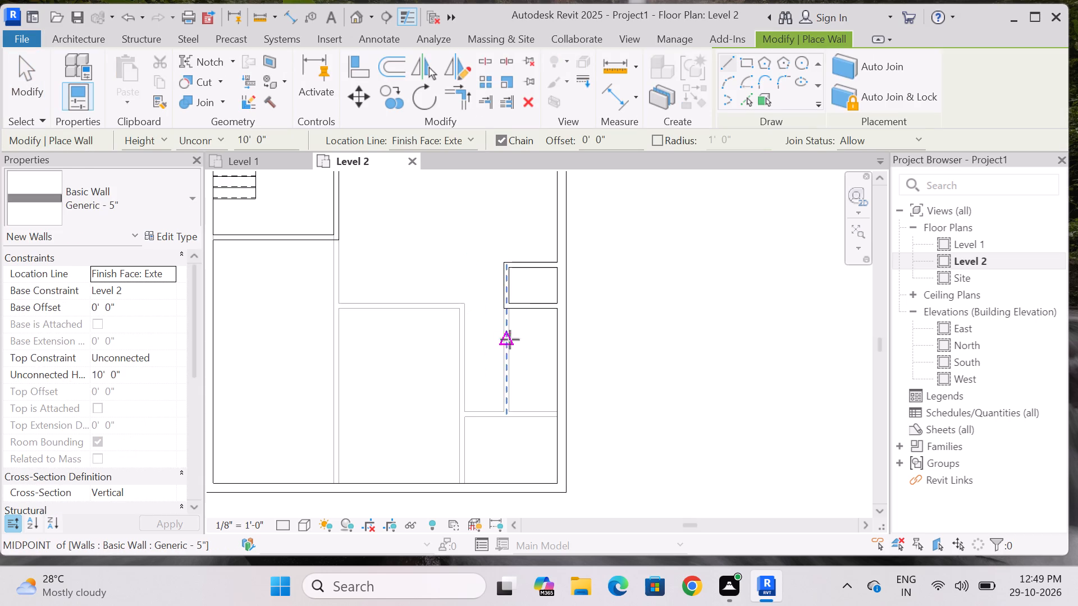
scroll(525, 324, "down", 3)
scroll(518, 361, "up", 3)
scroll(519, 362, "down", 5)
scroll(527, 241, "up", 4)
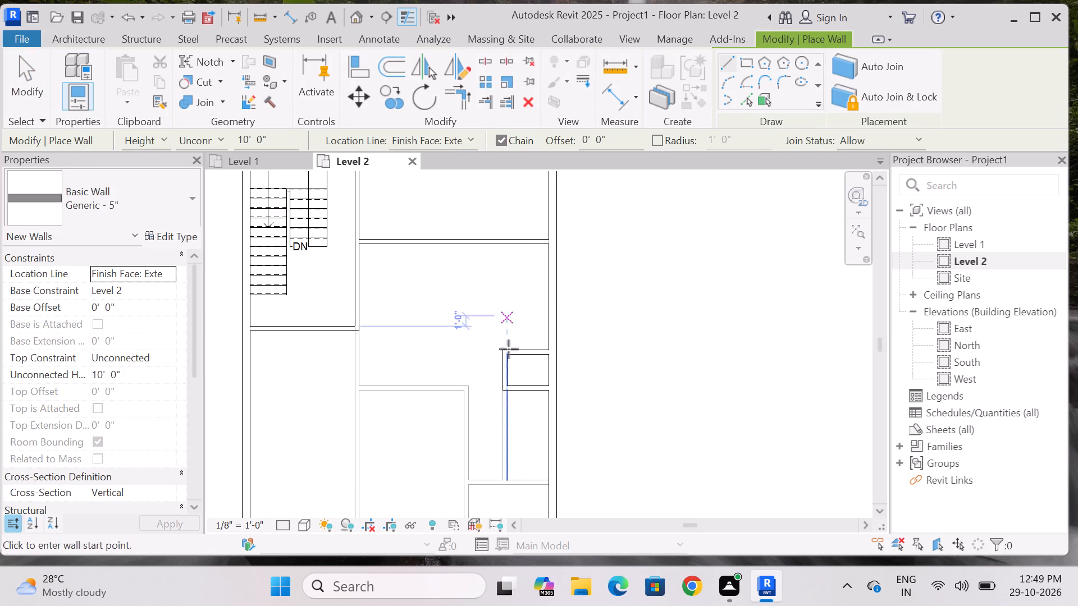
Place an aligned dimension across the small room's clear east-west width, from its west wall to the east outer wall.
left_click(286, 16)
scroll(511, 401, "up", 3)
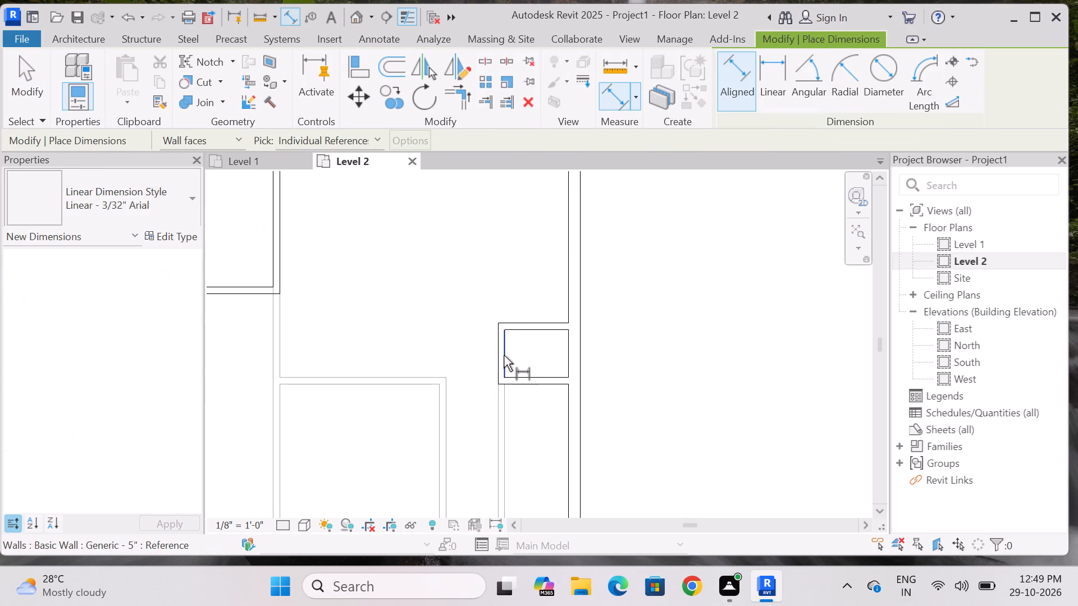
left_click_drag(504, 354, 513, 353)
left_click(570, 351)
left_click(559, 361)
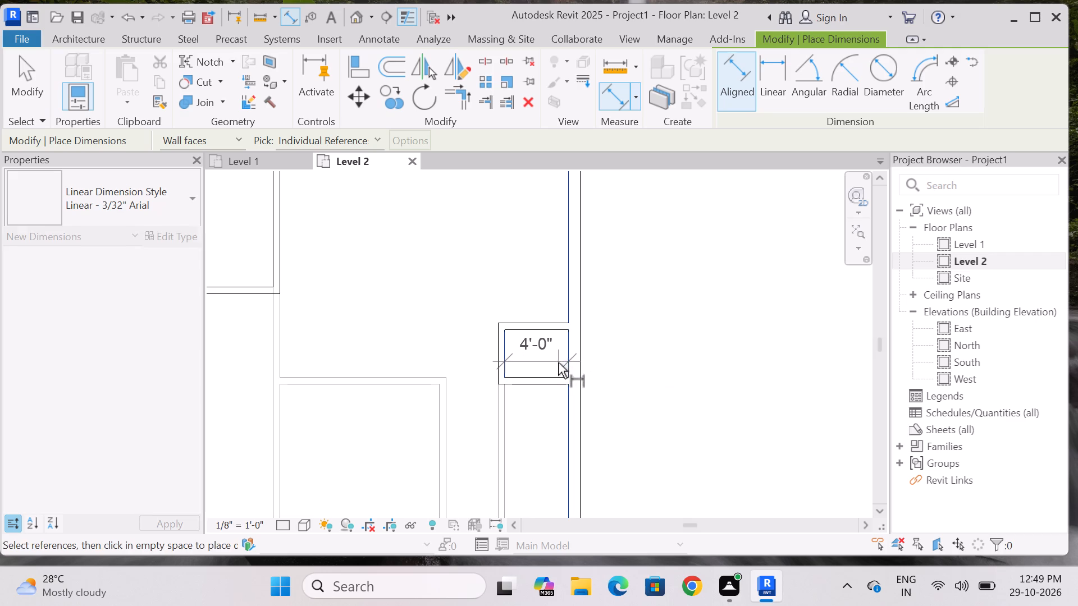
scroll(547, 346, "up", 2)
key("Escape")
key("Escape")
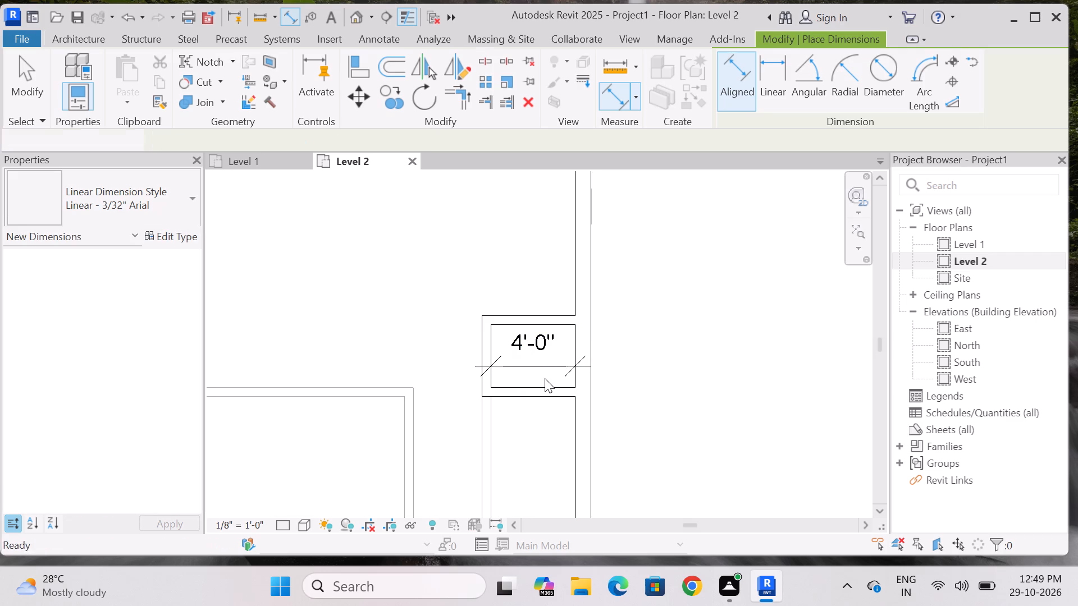
left_click(535, 346)
key("Escape")
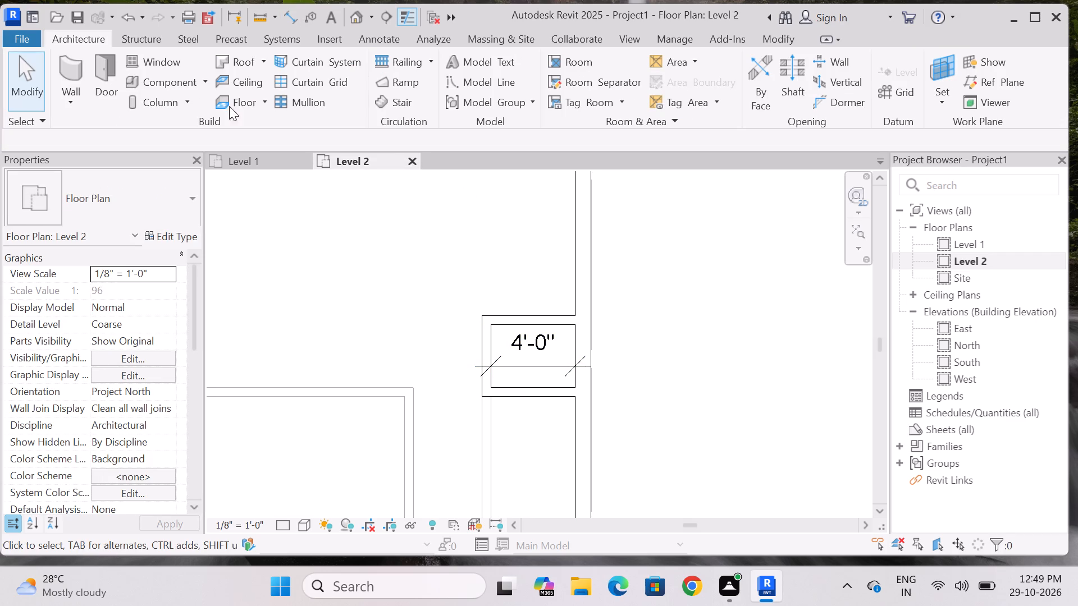
Draw 5" walls enclosing a second small room, about 6' long and 4' wide inside, directly south of the first against the east outer wall.
left_click(64, 74)
scroll(588, 198, "down", 4)
scroll(553, 326, "up", 3)
left_click(516, 306)
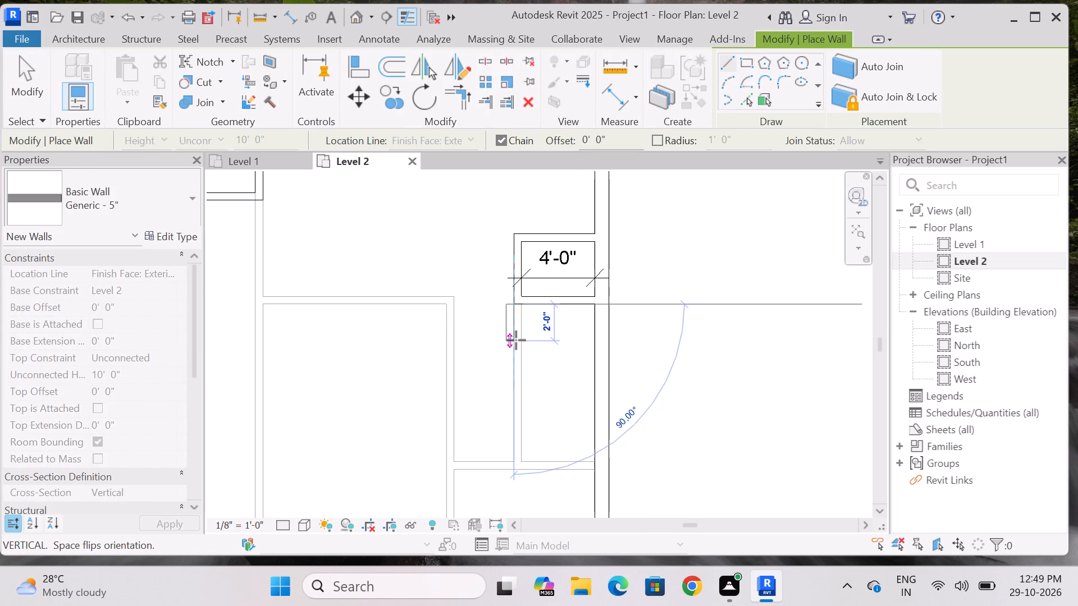
key("space")
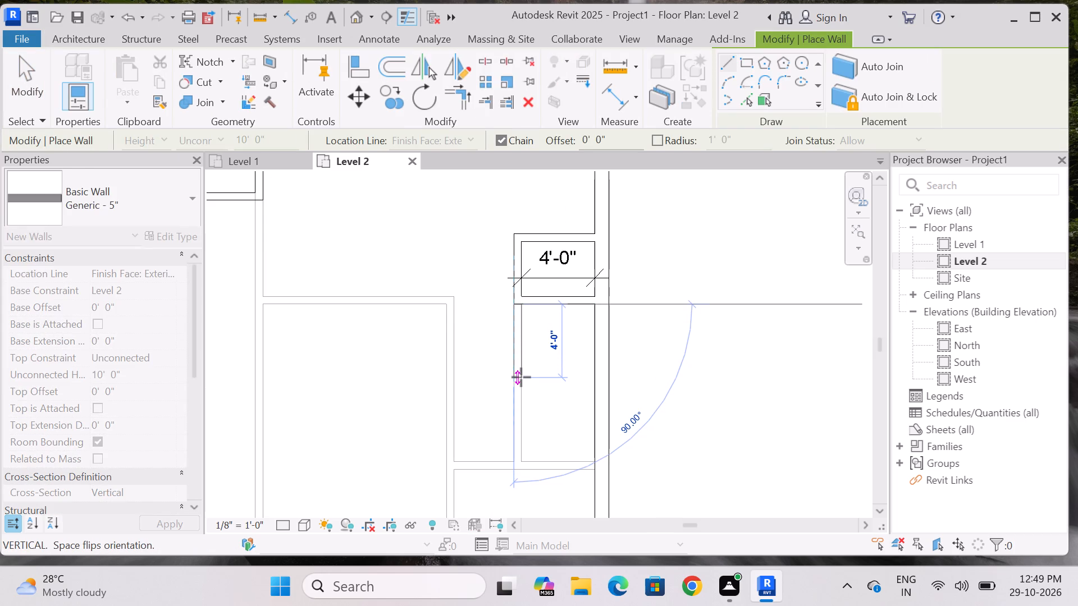
left_click(521, 412)
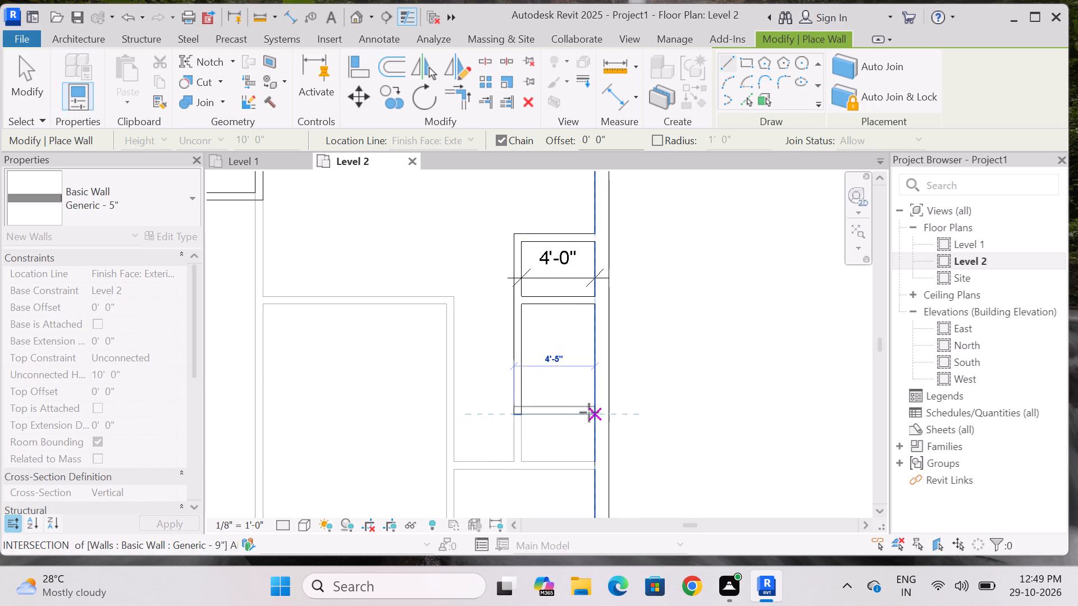
key("space")
left_click(597, 414)
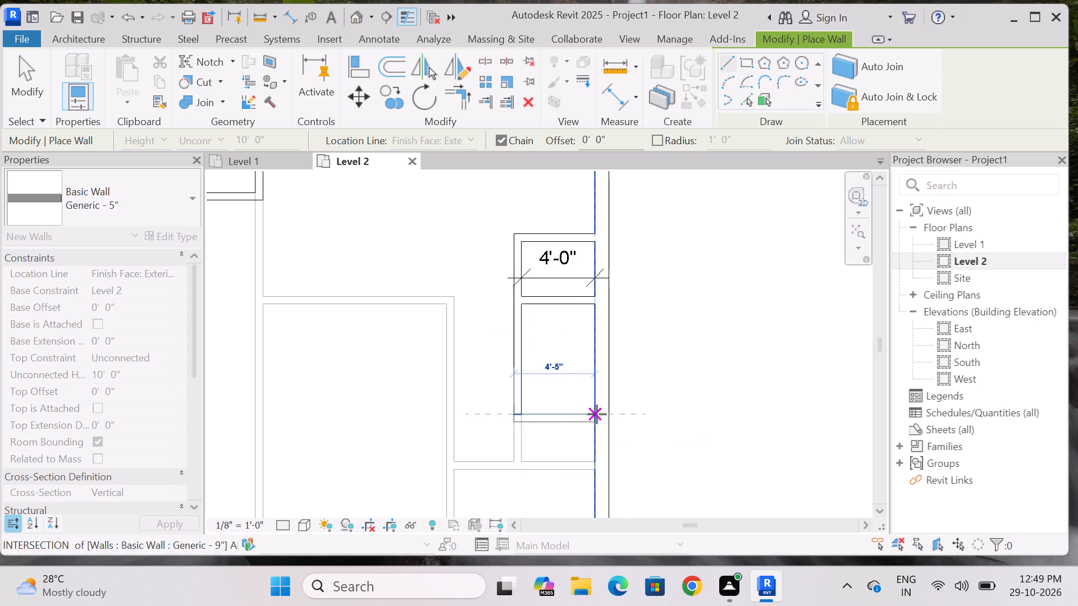
key("Escape")
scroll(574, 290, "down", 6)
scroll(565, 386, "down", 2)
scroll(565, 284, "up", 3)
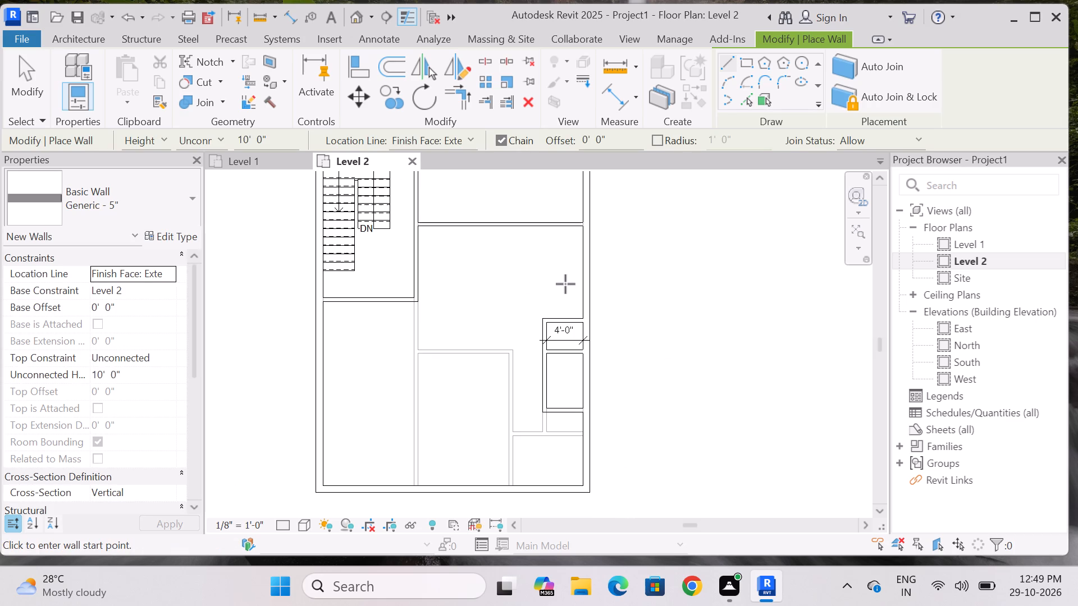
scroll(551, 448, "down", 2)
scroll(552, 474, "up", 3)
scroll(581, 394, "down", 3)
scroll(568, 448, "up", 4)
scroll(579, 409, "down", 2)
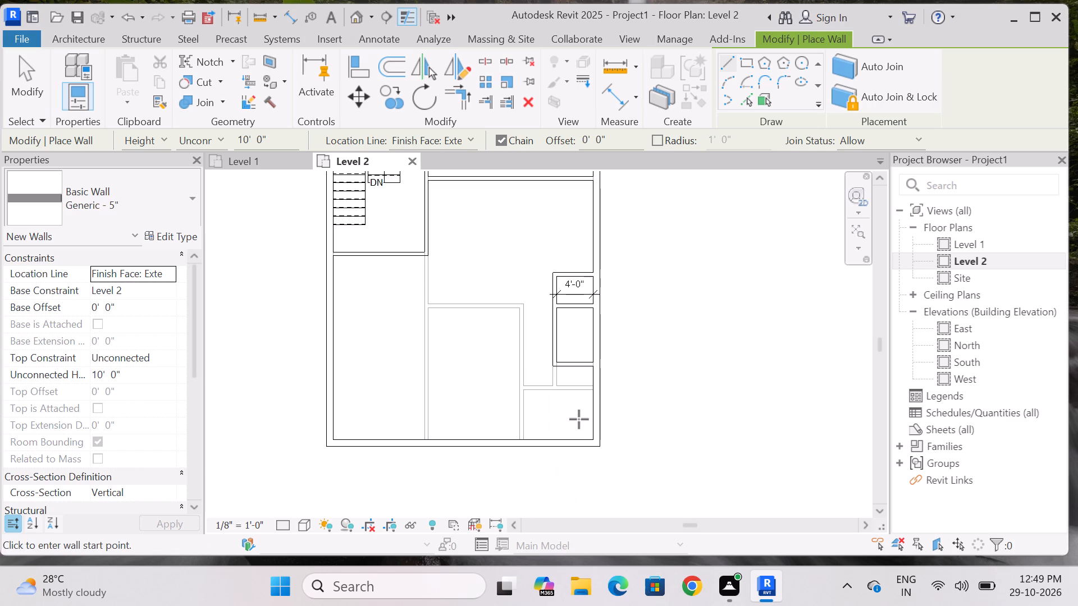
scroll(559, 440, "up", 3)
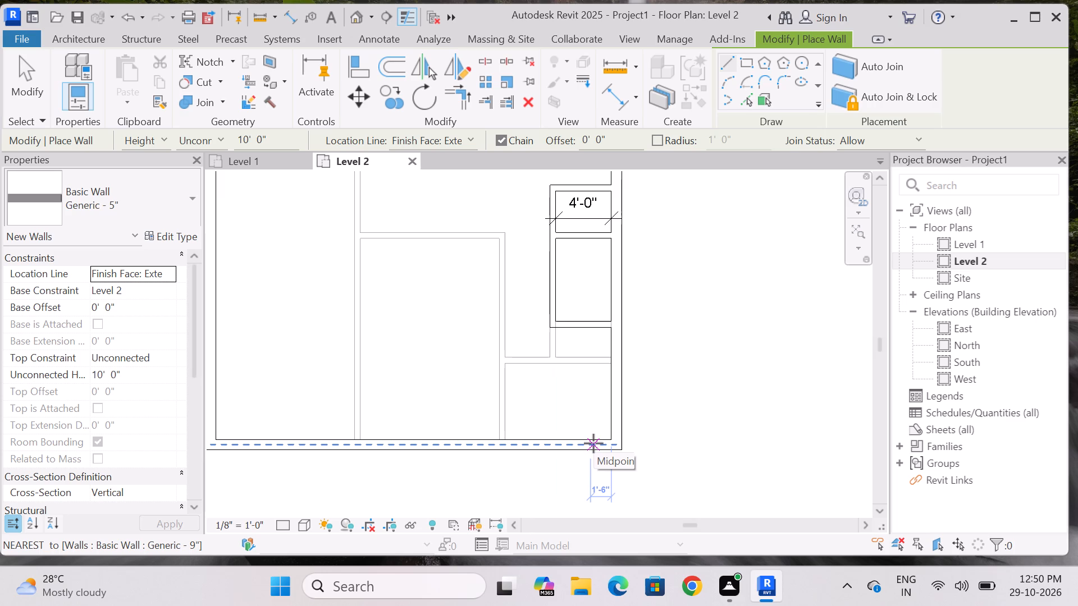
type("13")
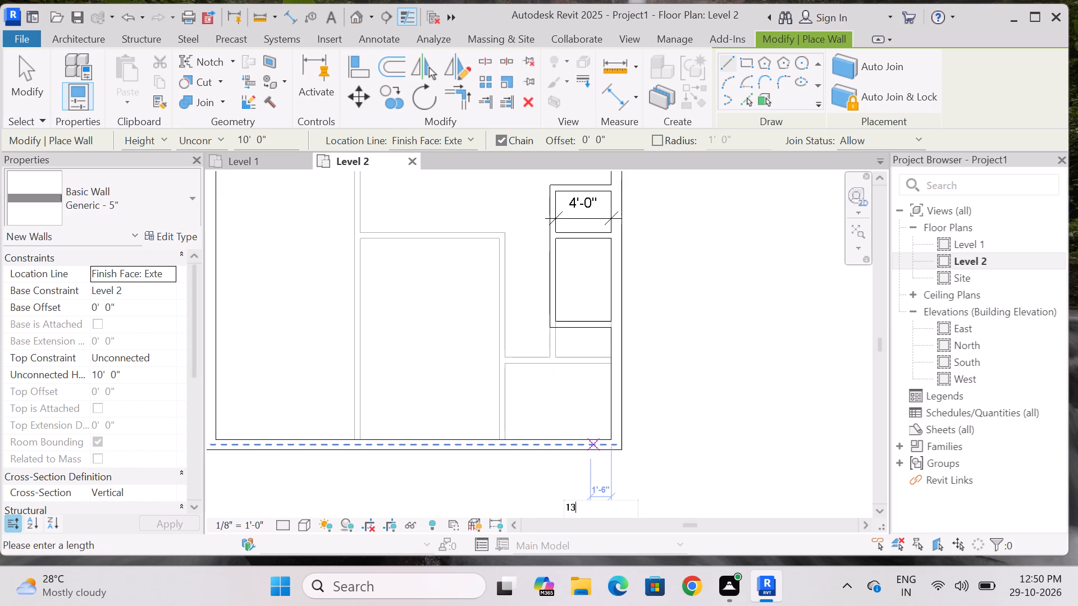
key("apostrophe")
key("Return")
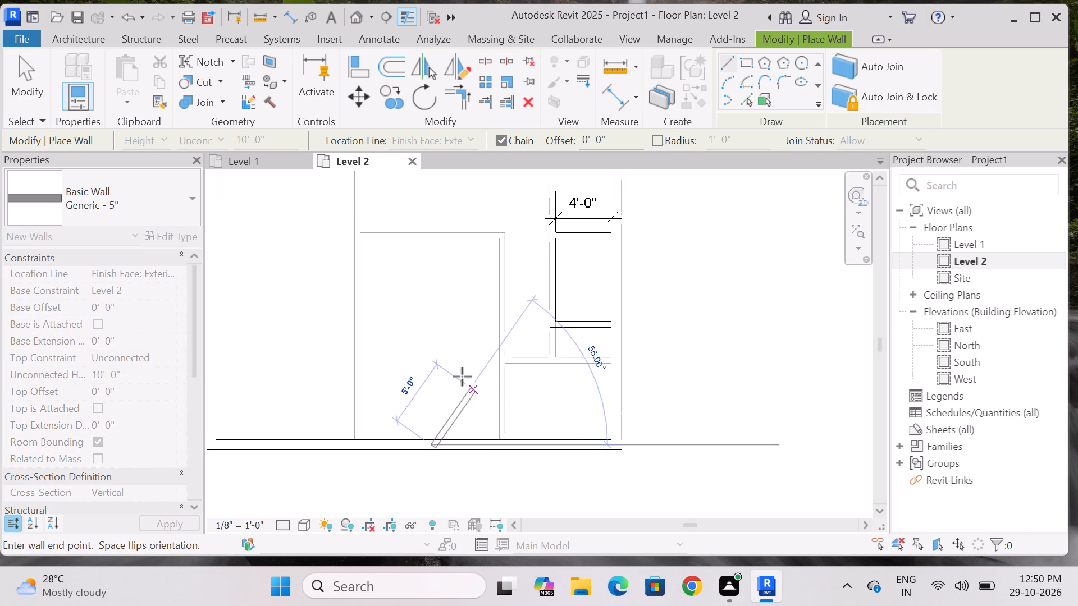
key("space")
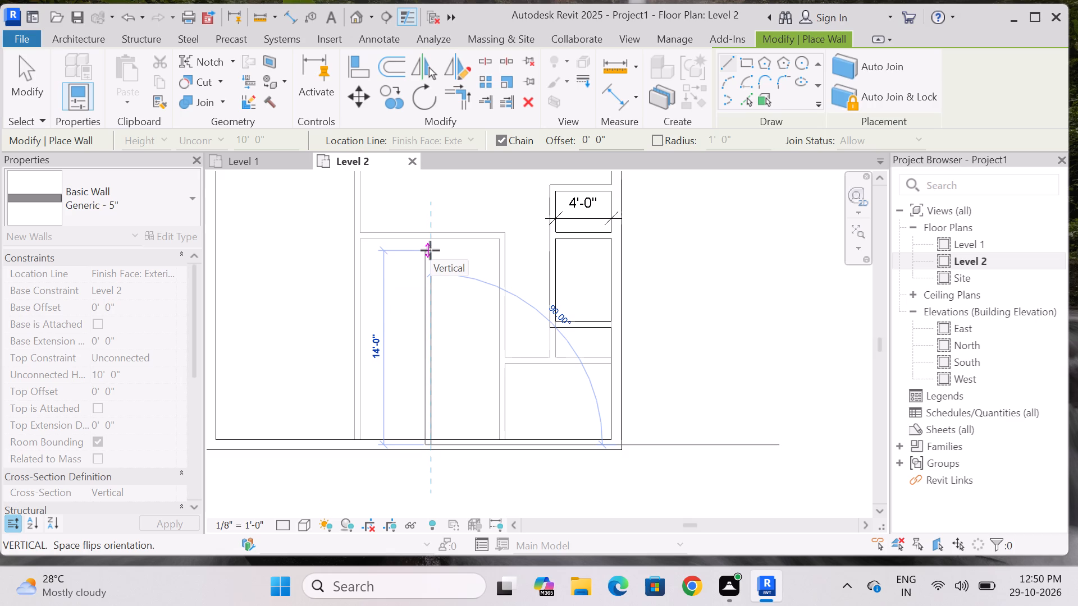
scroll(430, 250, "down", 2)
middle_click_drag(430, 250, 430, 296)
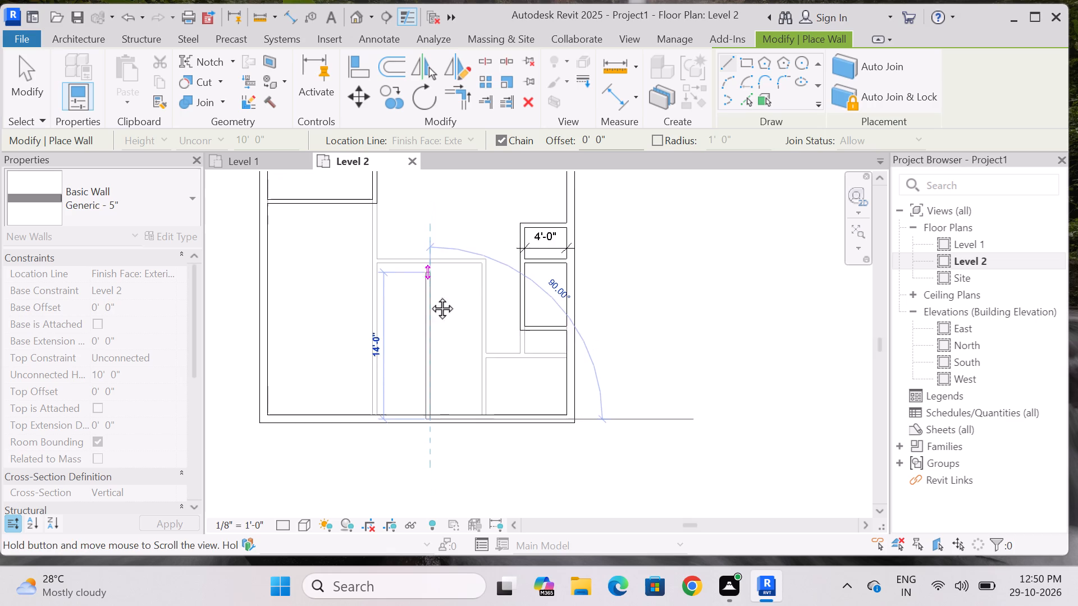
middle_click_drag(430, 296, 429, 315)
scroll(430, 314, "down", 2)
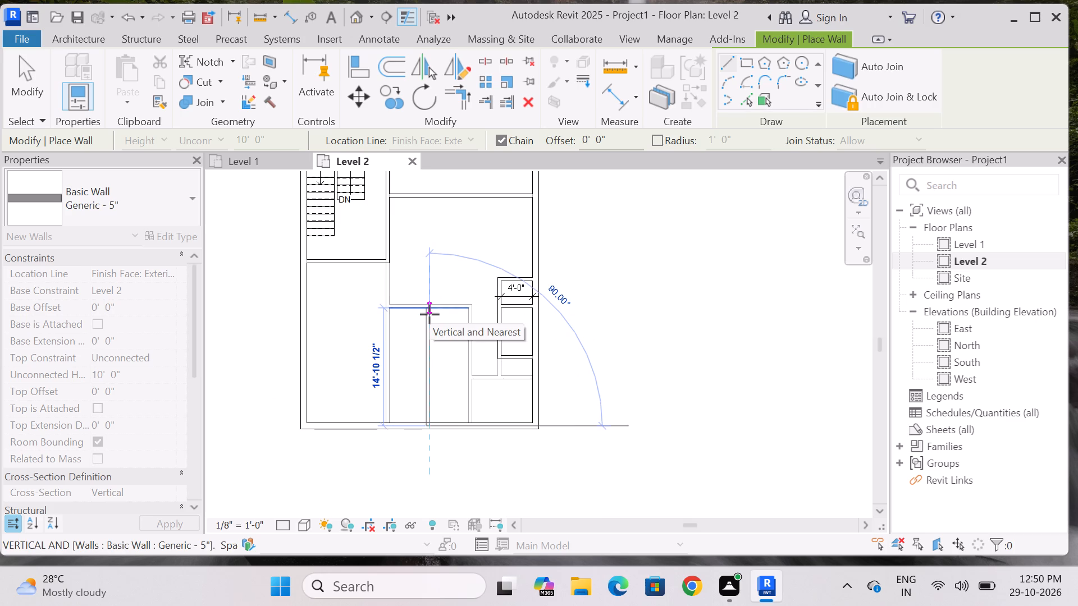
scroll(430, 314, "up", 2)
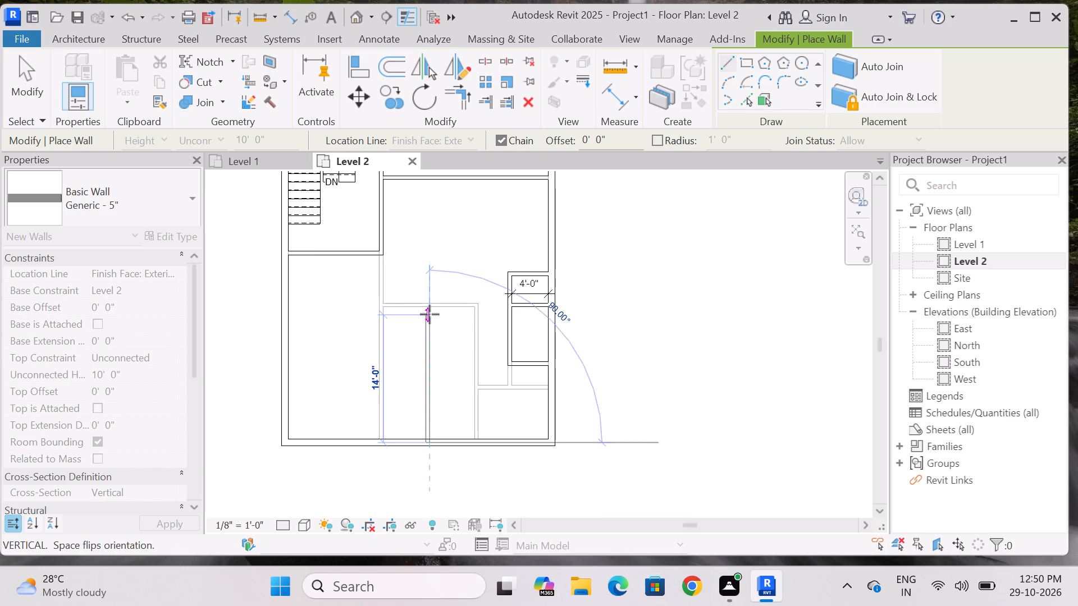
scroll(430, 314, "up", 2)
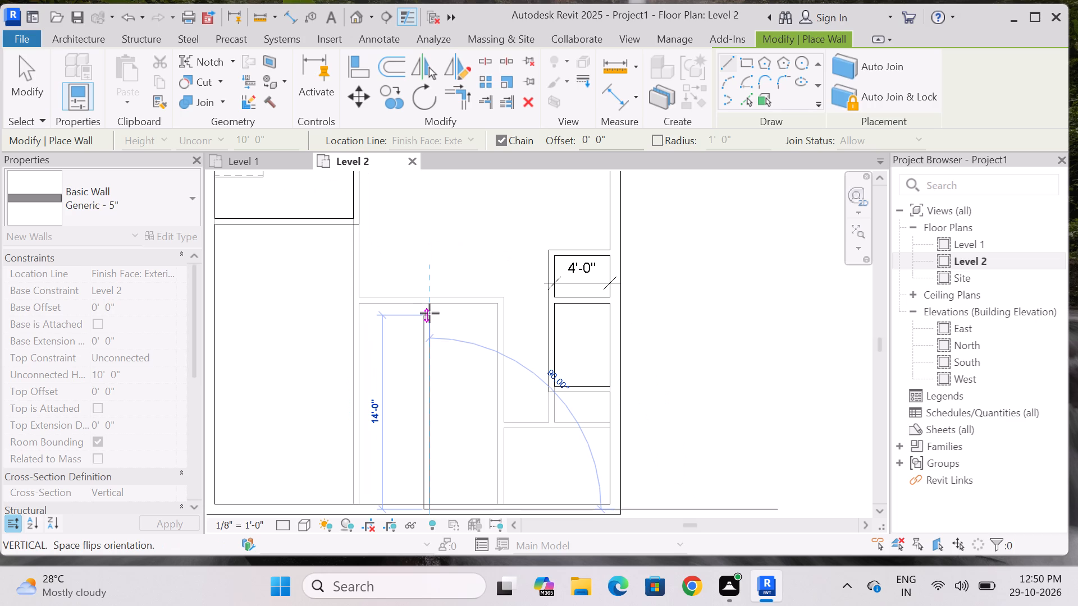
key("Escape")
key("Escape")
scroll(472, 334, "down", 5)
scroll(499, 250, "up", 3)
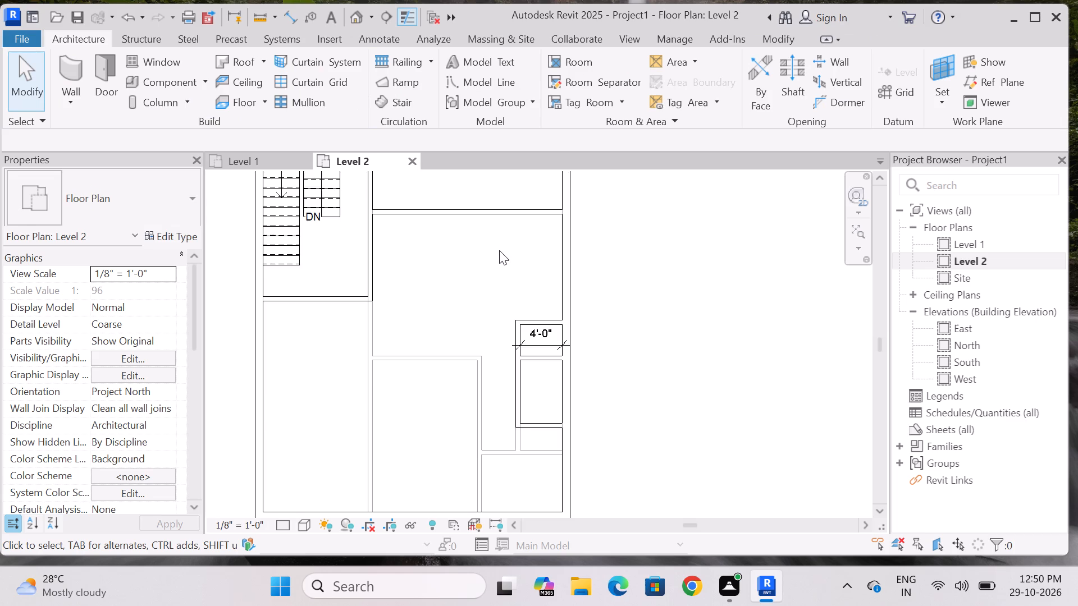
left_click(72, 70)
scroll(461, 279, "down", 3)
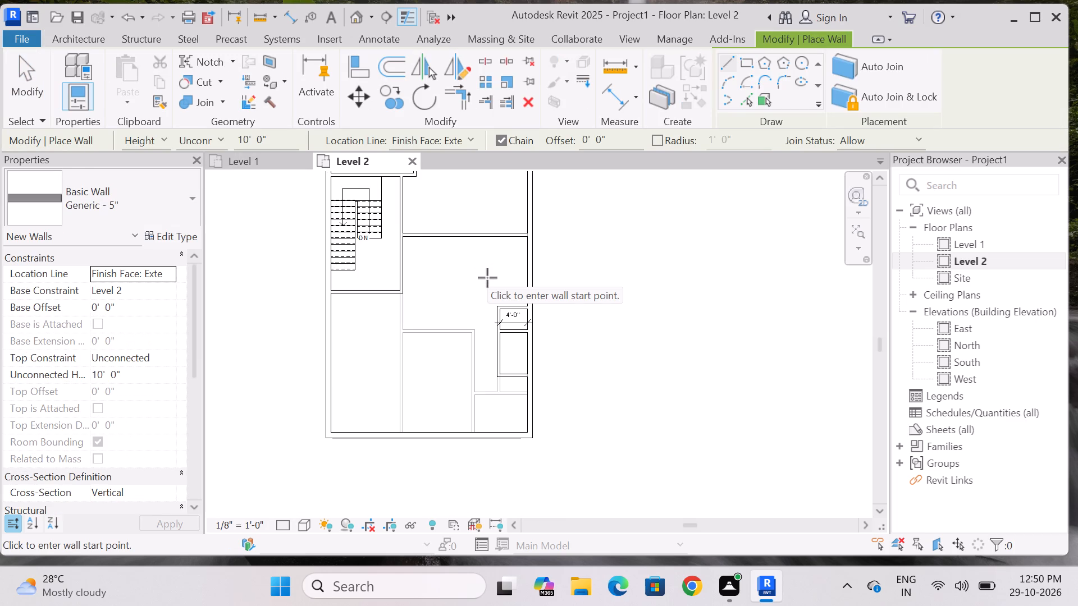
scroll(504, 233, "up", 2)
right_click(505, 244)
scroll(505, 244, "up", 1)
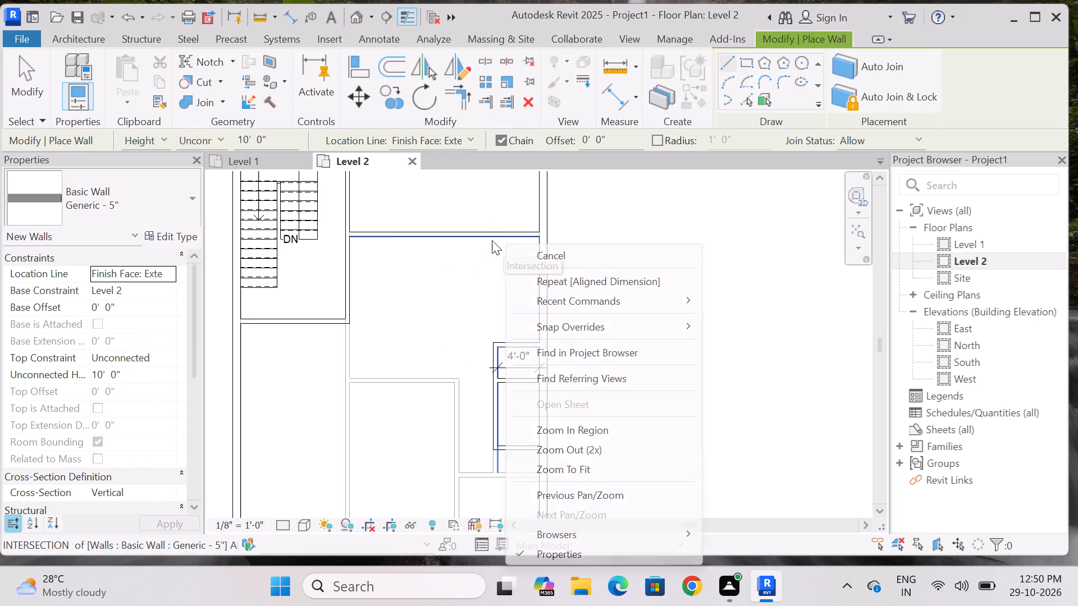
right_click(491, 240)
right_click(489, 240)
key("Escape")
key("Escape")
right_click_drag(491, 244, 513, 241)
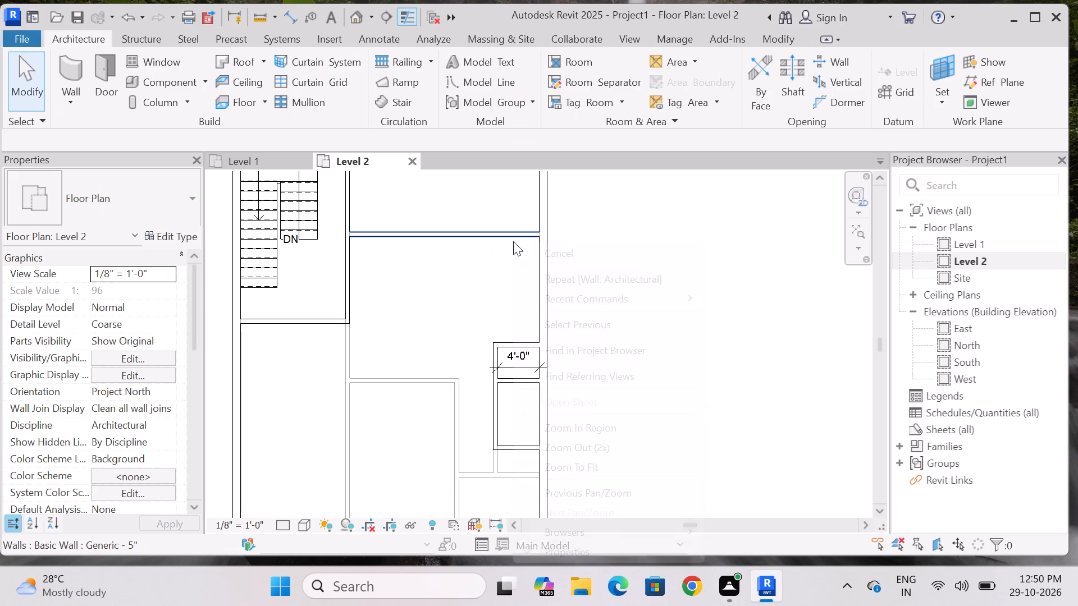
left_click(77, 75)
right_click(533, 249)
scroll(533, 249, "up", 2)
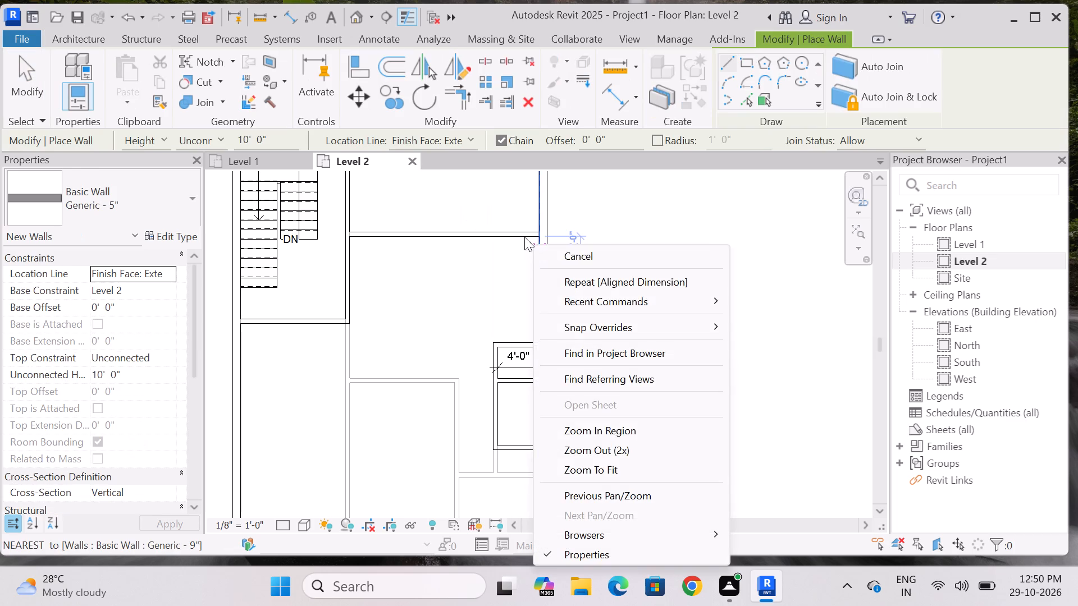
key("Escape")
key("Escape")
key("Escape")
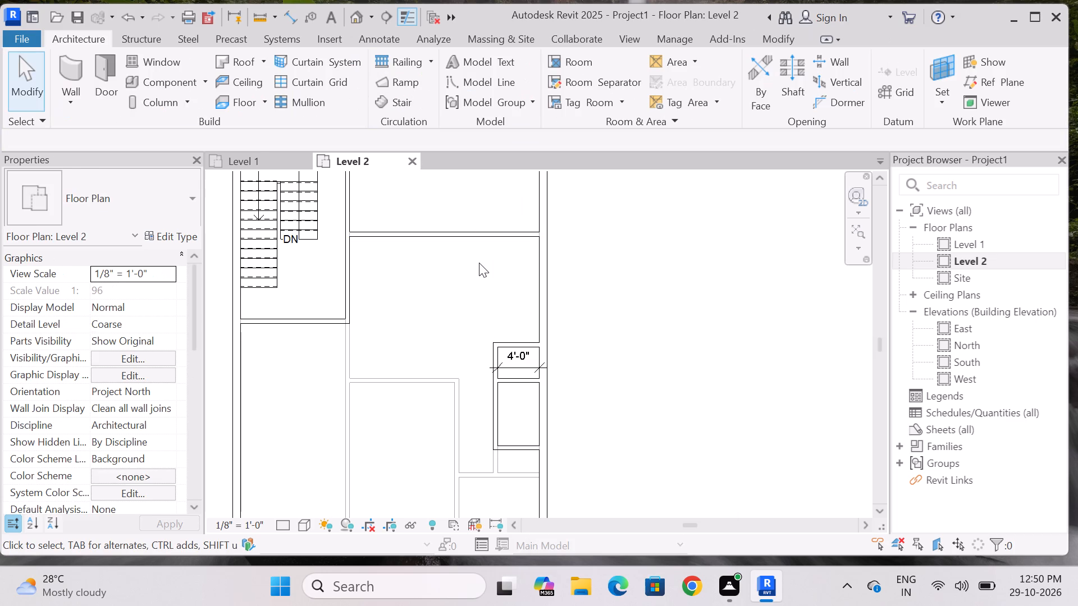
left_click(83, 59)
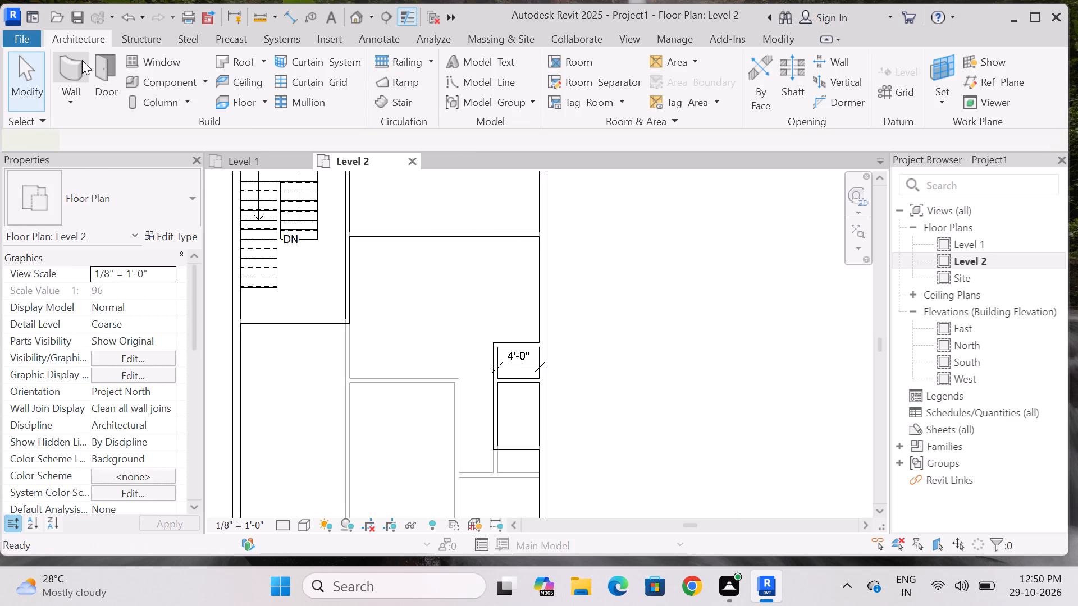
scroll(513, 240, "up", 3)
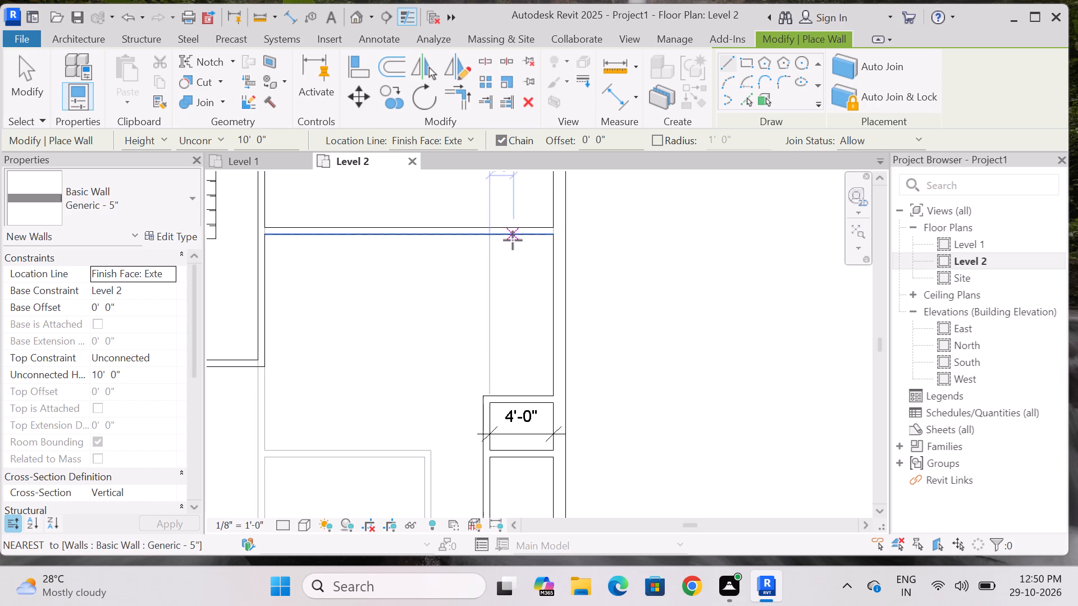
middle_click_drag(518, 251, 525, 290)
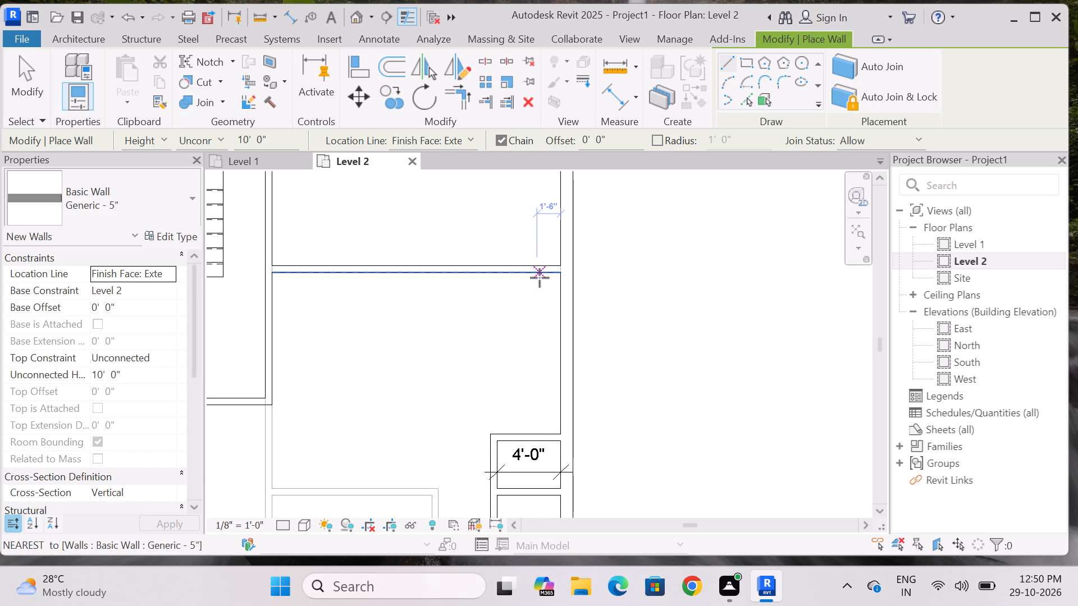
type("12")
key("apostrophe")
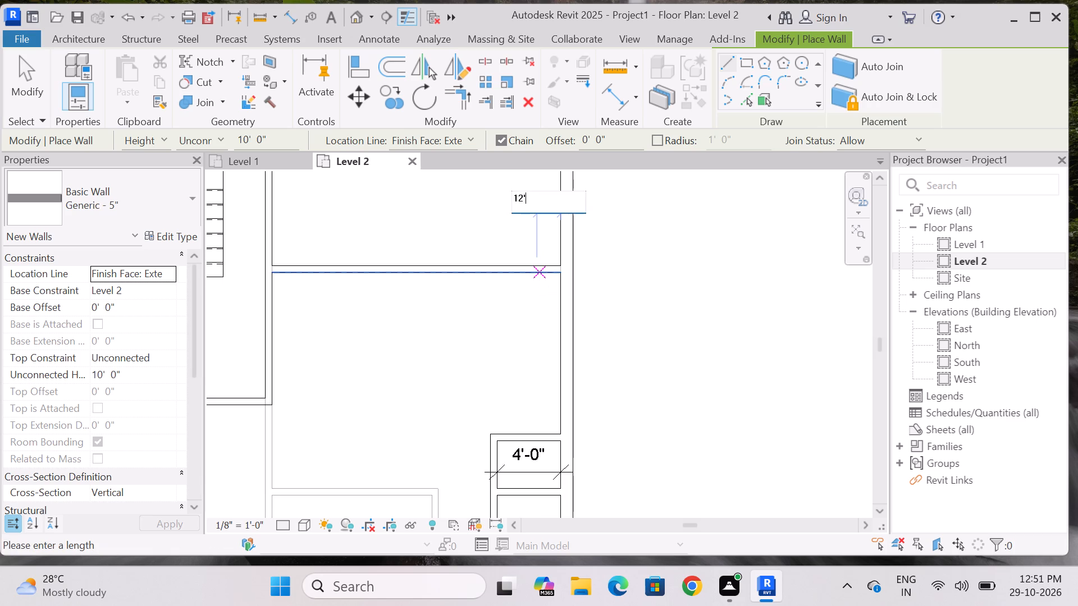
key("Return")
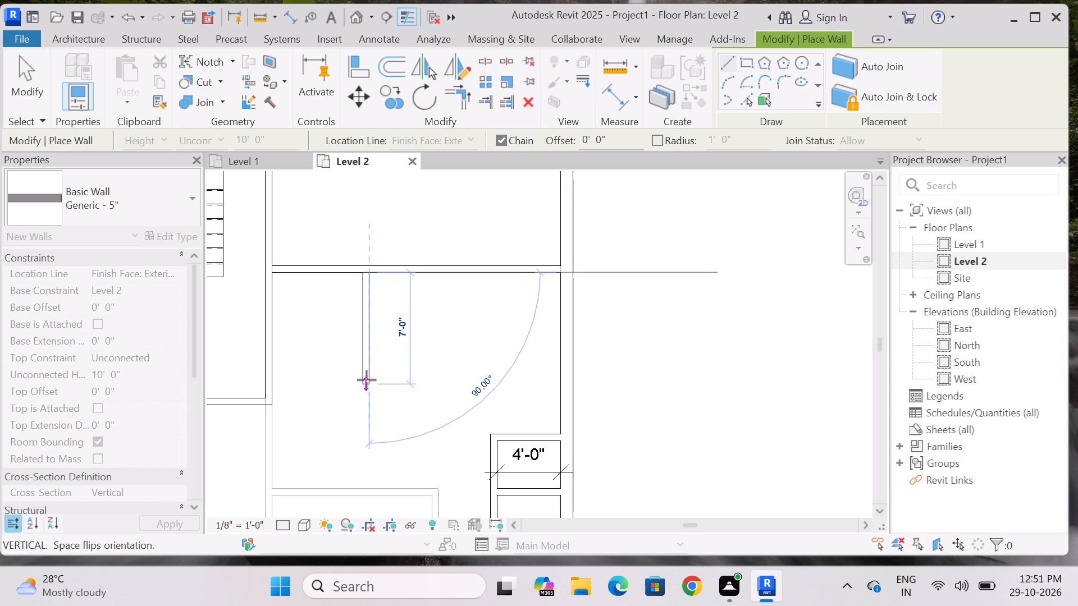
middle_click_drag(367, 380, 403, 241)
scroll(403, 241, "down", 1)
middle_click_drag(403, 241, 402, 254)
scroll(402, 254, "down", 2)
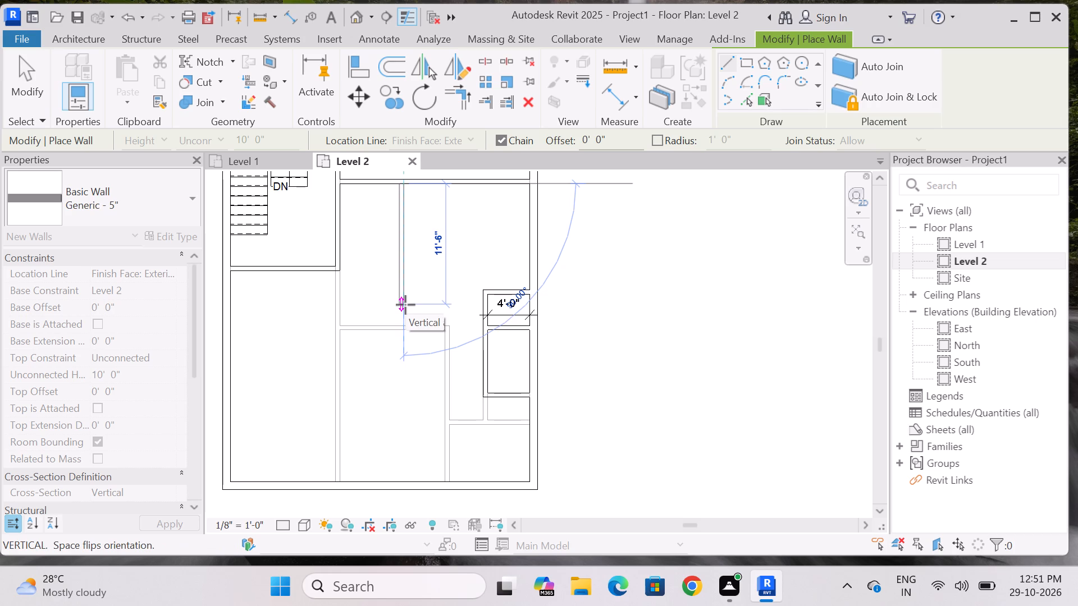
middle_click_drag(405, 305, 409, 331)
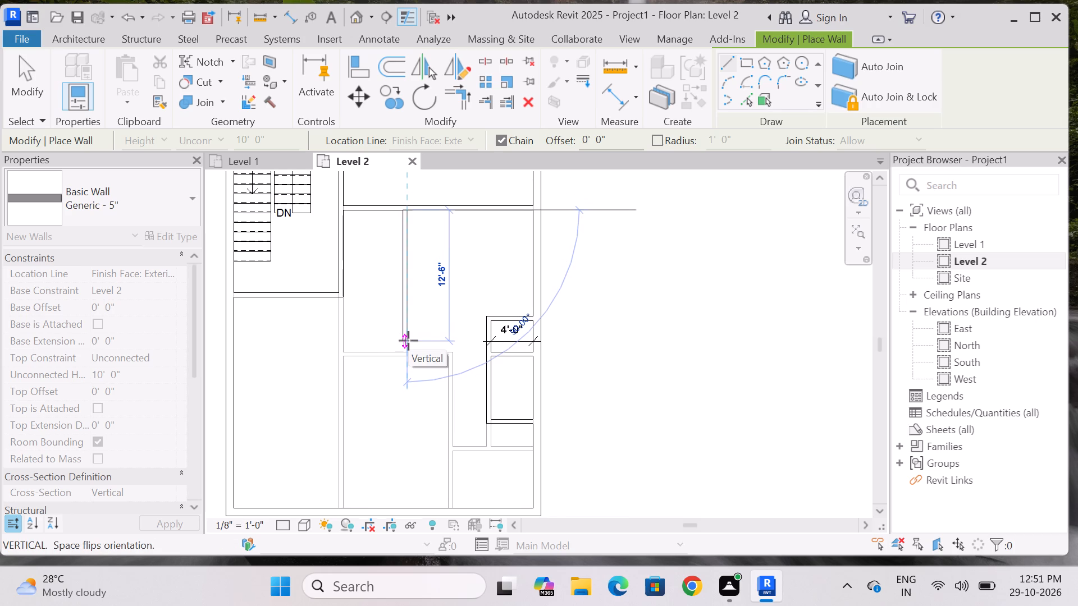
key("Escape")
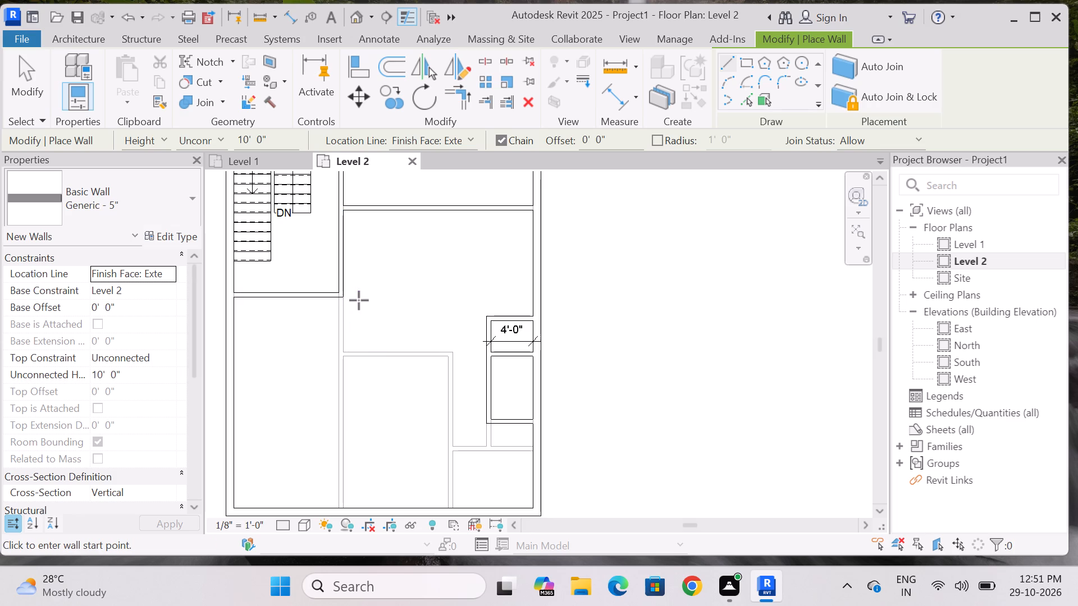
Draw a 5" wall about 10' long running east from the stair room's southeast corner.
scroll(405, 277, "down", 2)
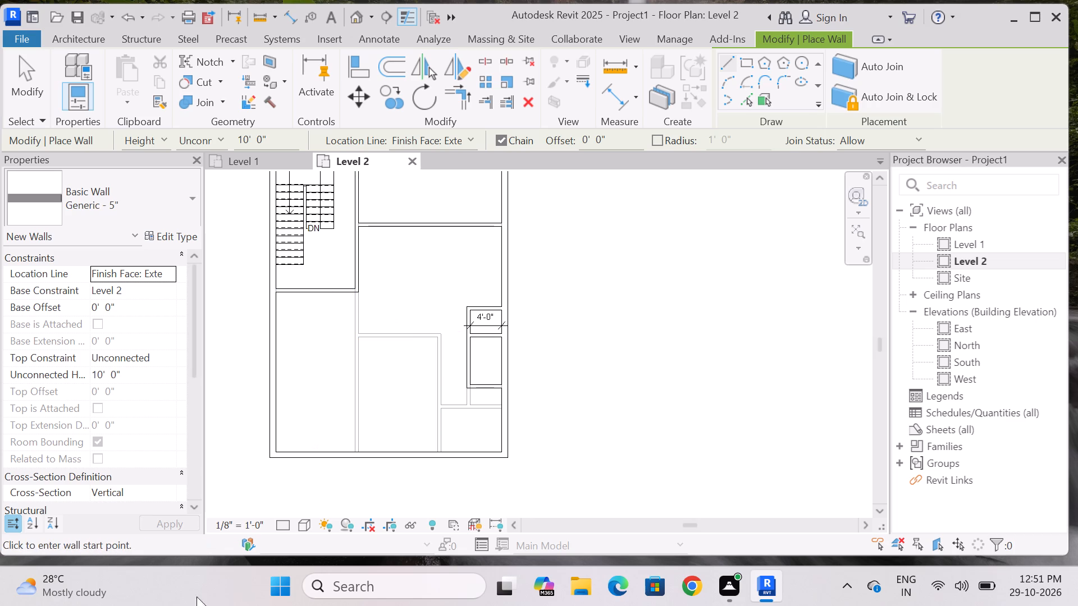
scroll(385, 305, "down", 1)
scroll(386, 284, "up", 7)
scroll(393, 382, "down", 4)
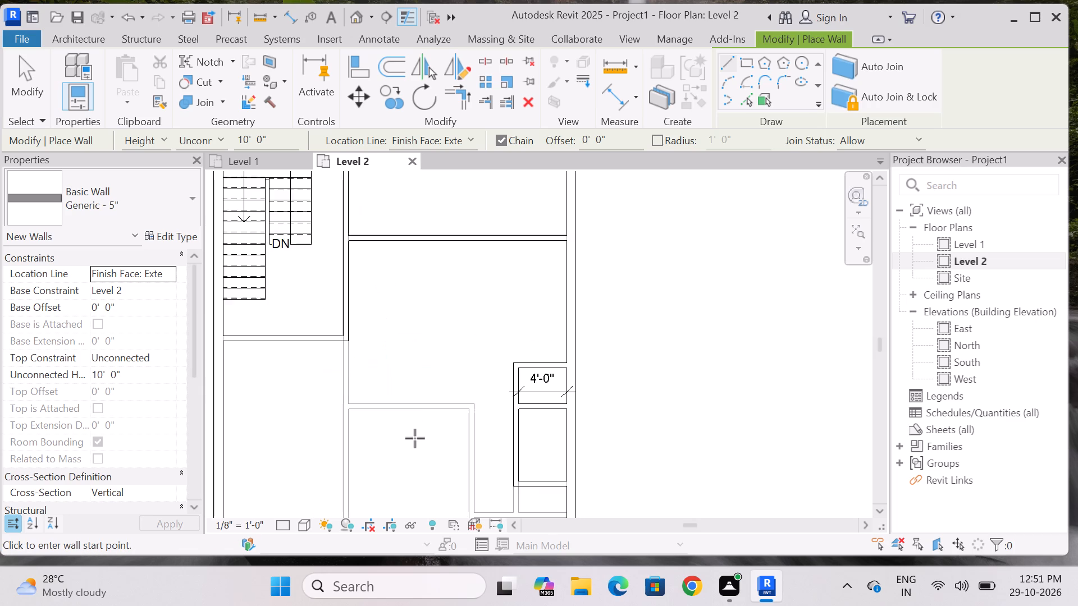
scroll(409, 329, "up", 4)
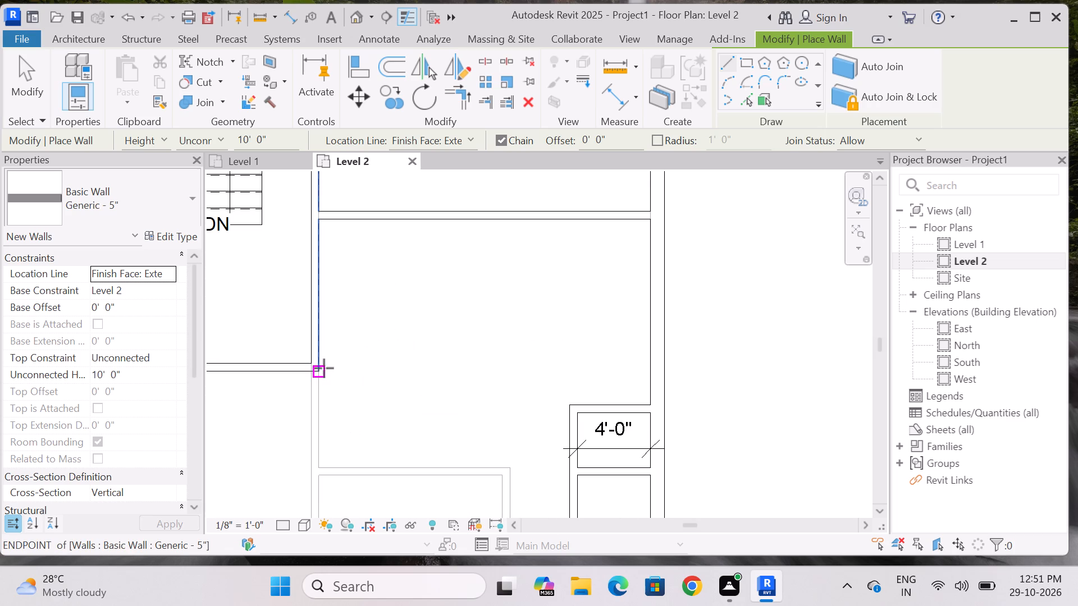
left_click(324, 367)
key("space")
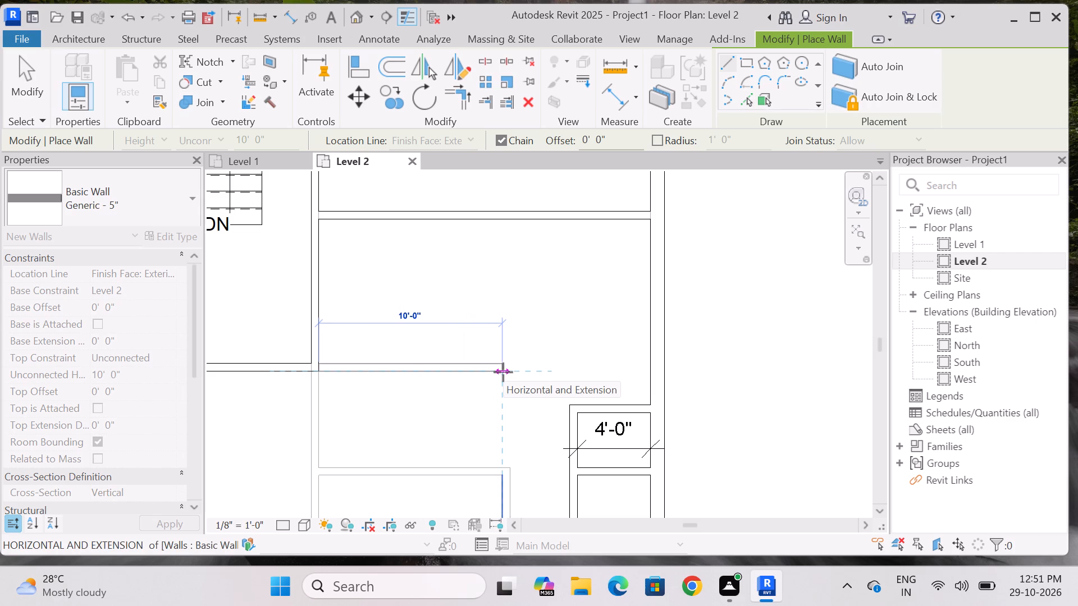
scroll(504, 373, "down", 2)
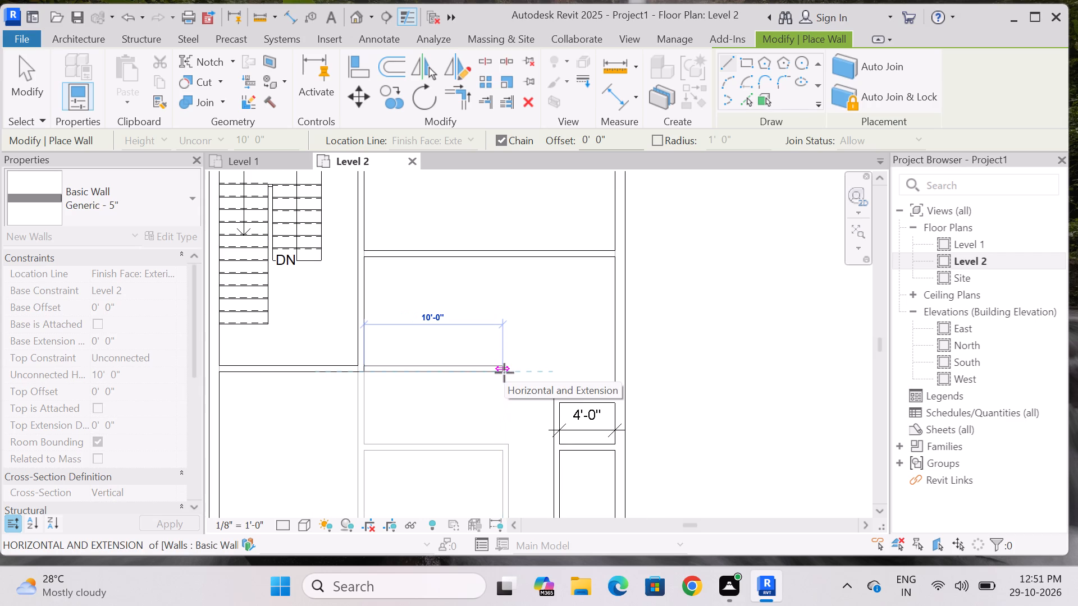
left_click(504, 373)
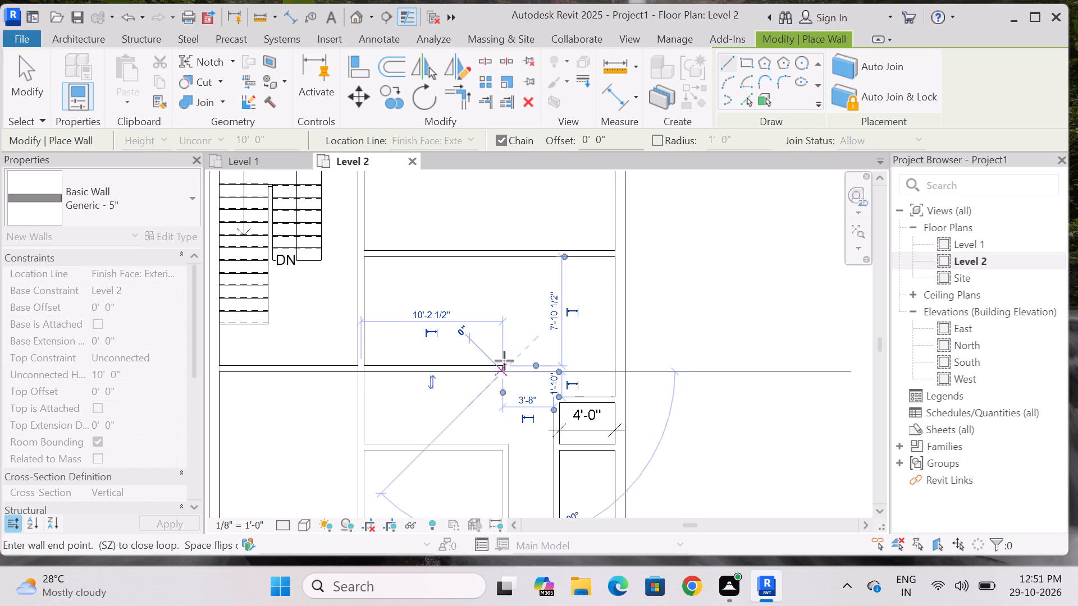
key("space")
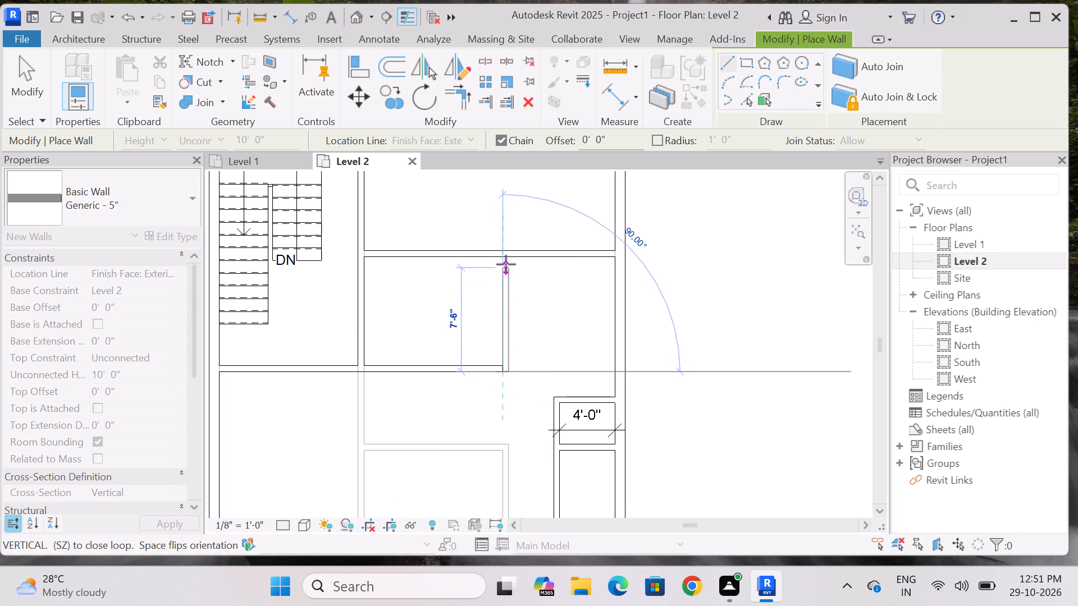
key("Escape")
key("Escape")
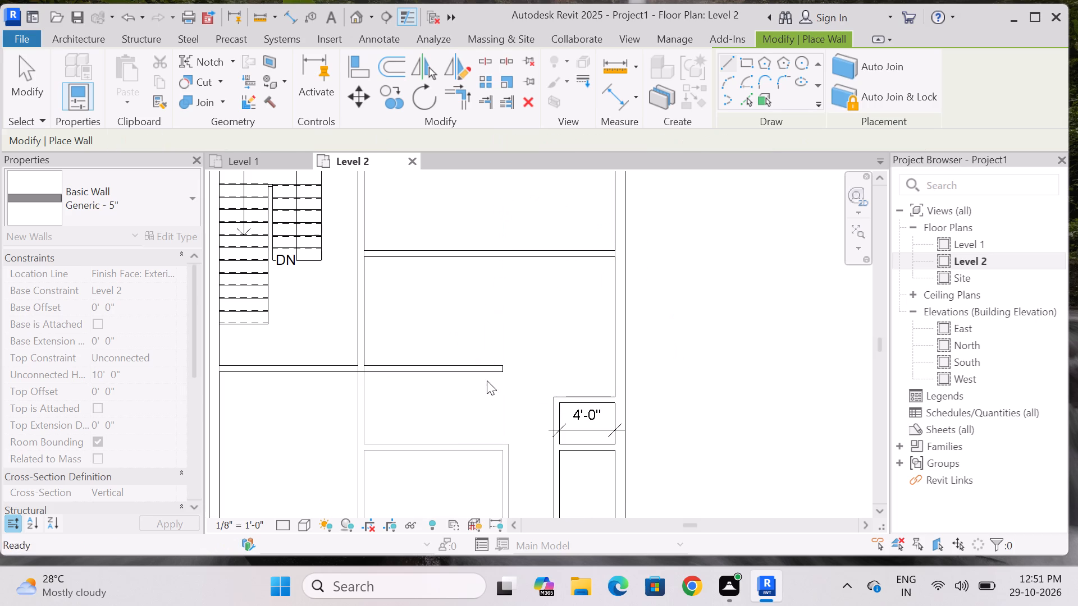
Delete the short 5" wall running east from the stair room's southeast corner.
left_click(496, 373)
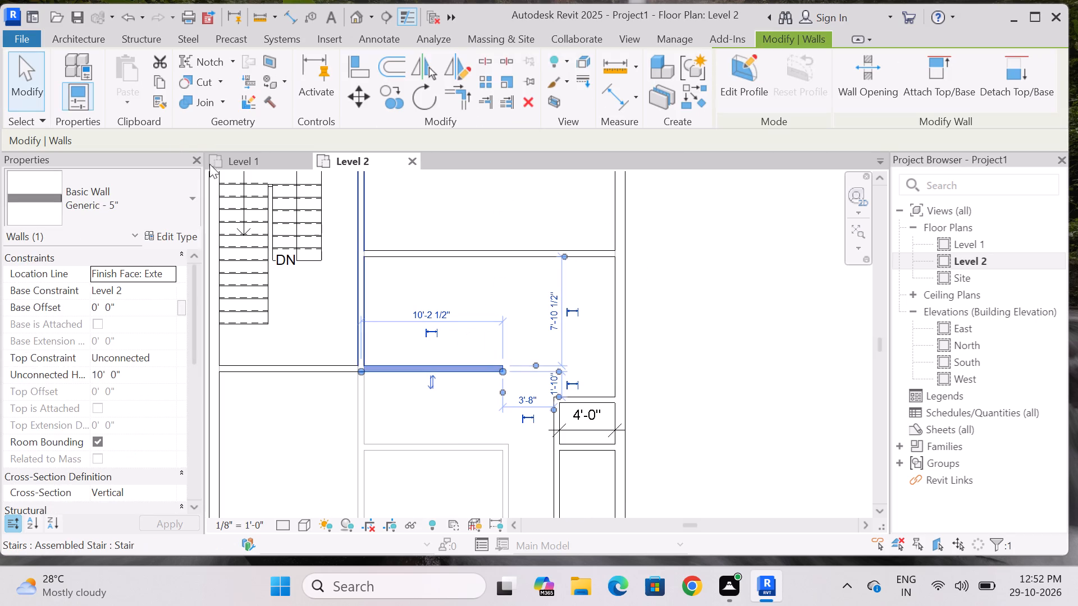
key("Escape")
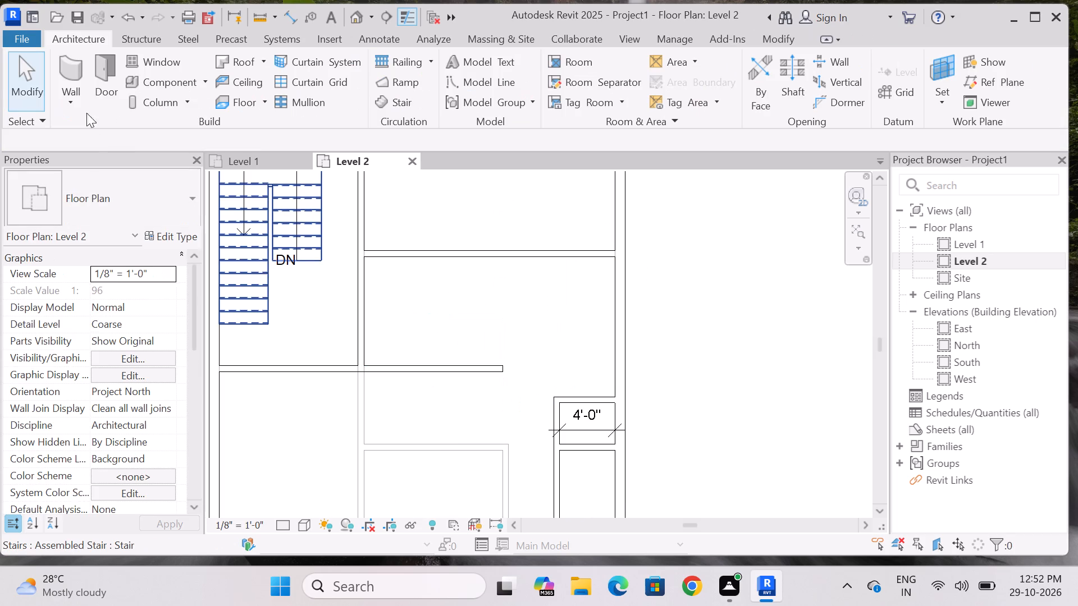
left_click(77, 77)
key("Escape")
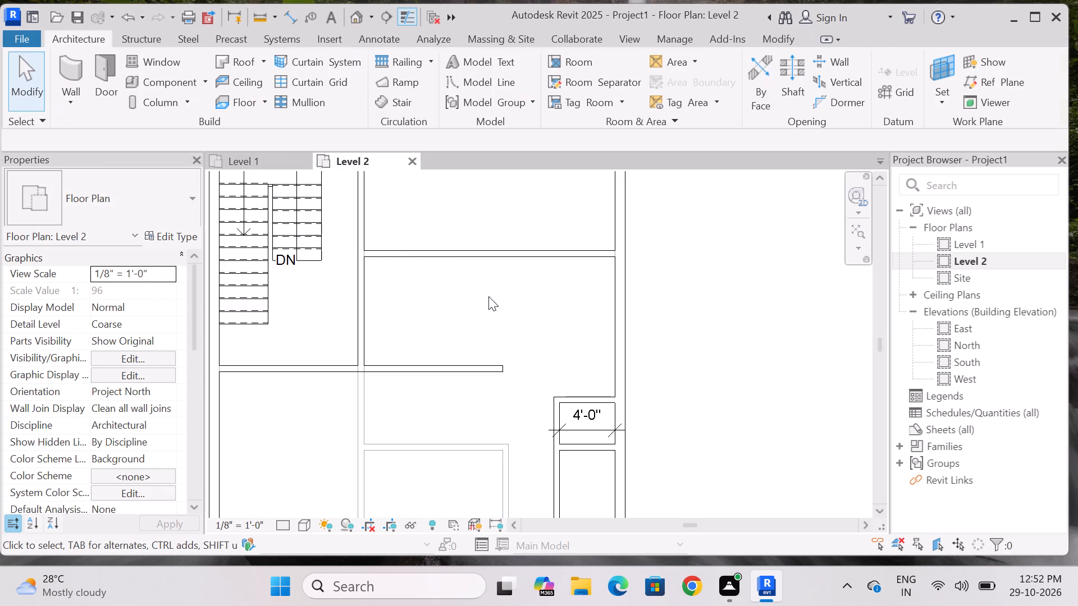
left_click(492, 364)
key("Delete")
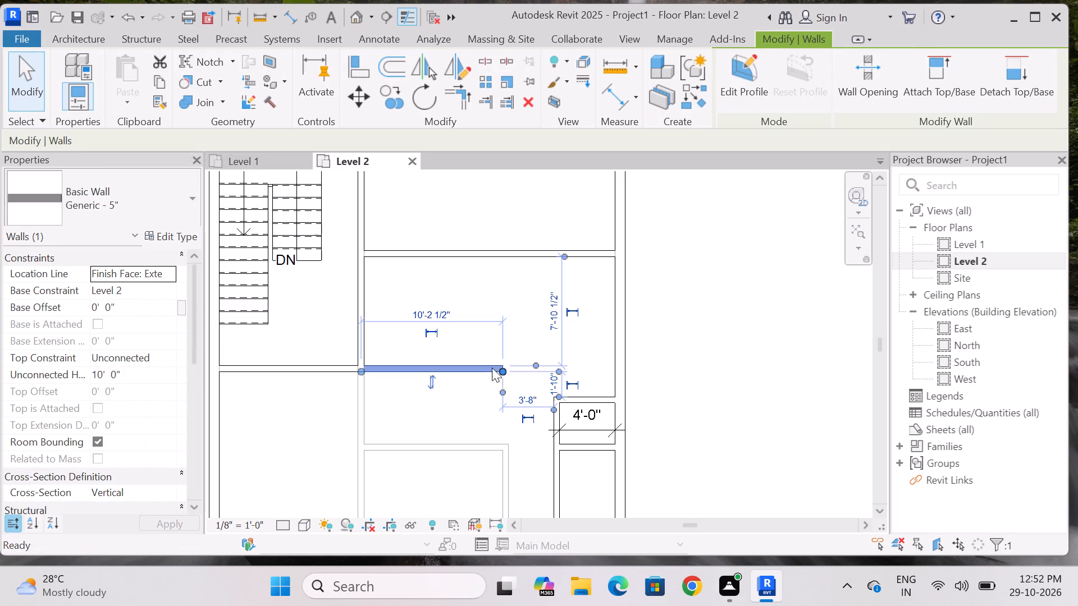
Draw 5" walls from the stair room's southeast corner, about 11'-6" east and then north to the existing east-west partition, enclosing a room.
left_click(75, 72)
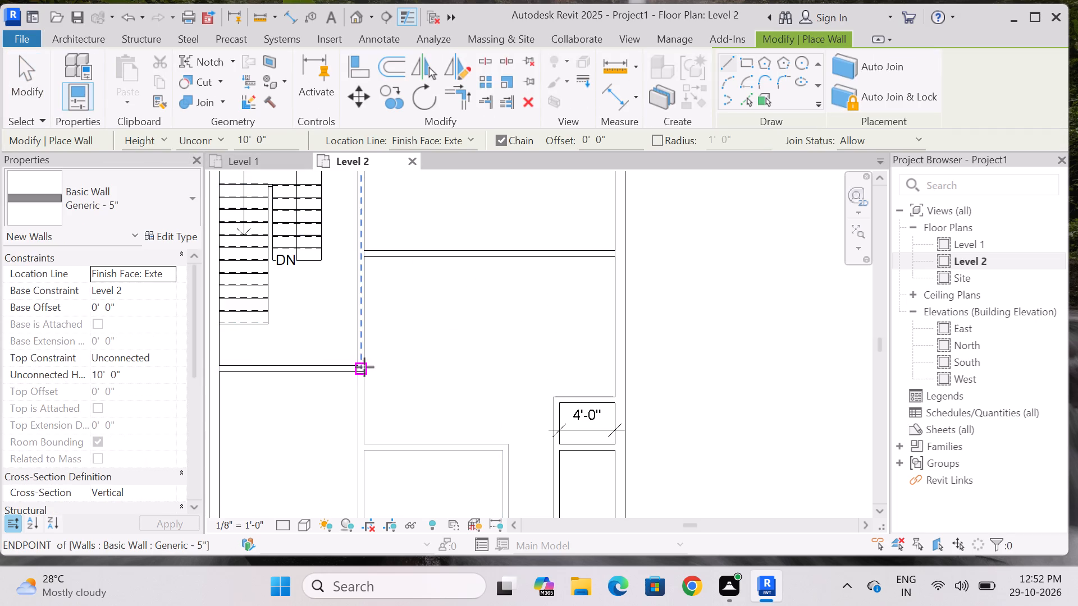
left_click(365, 371)
key("space")
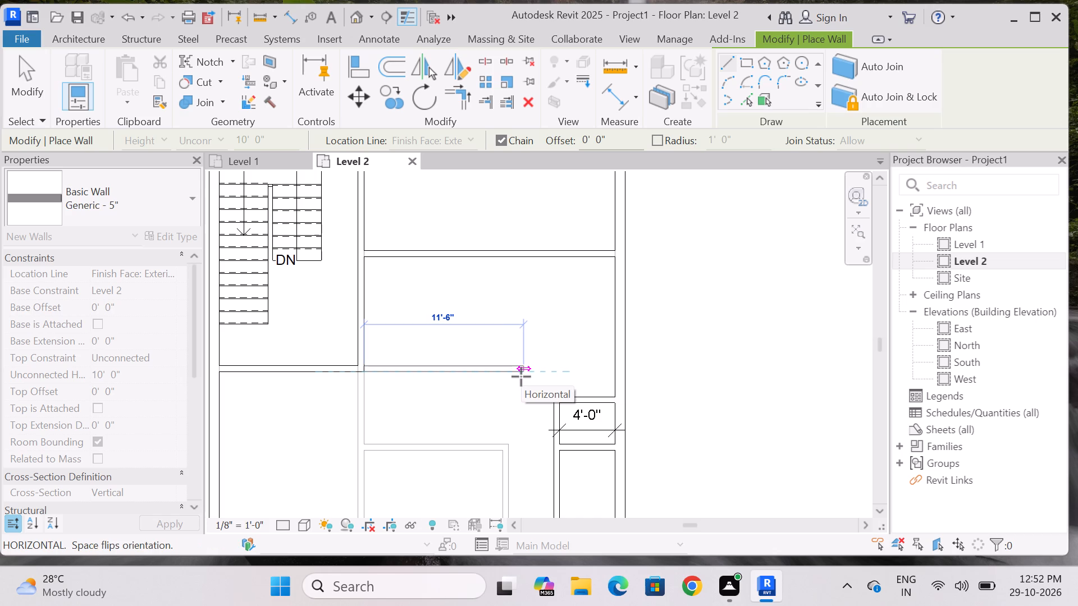
left_click(521, 377)
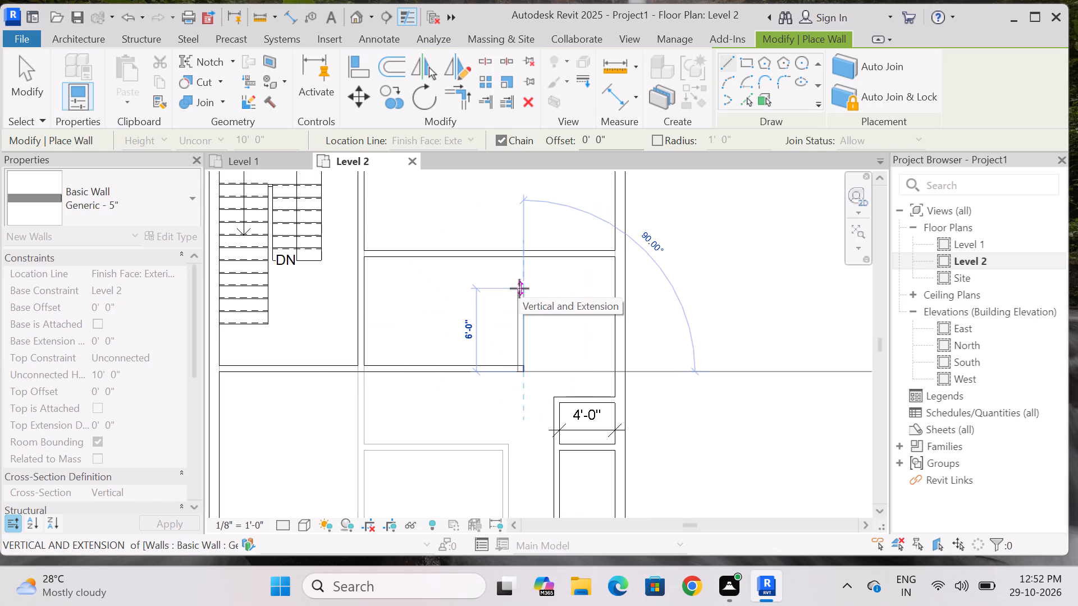
left_click(517, 261)
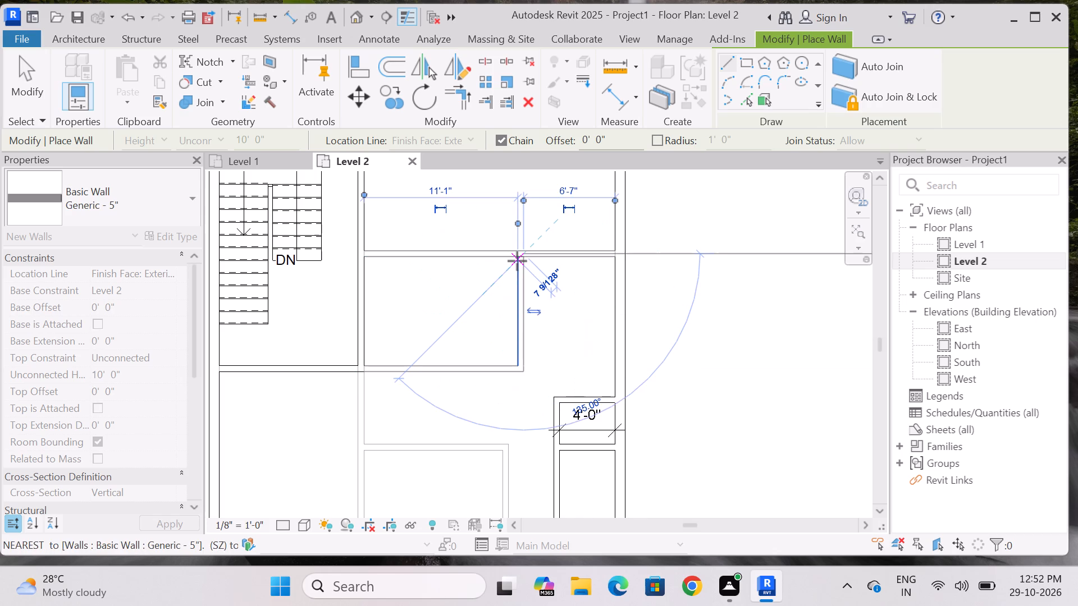
key("Escape")
scroll(485, 276, "down", 7)
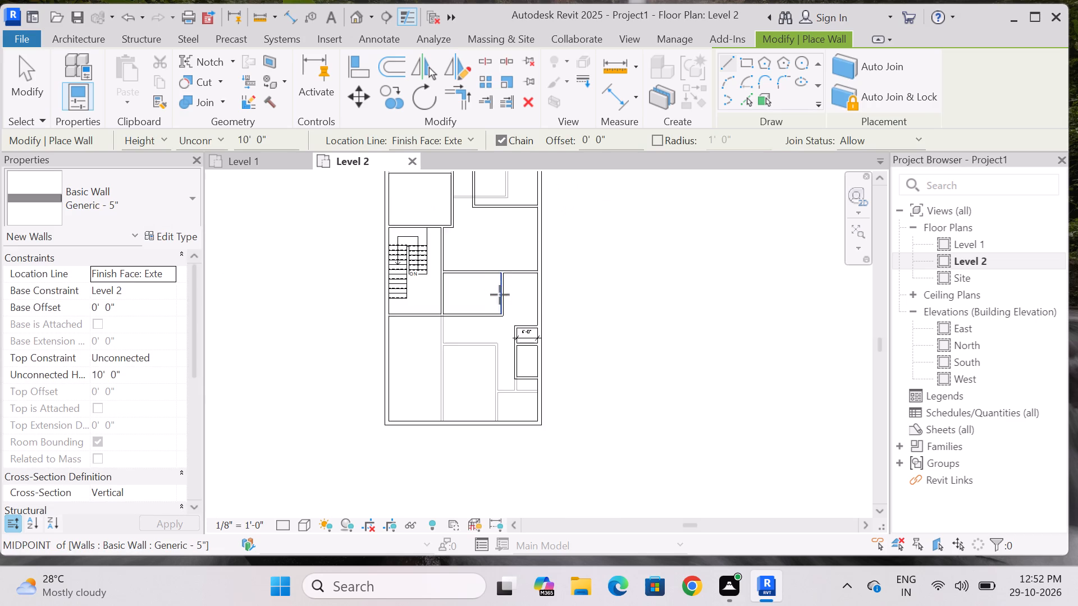
scroll(512, 288, "up", 6)
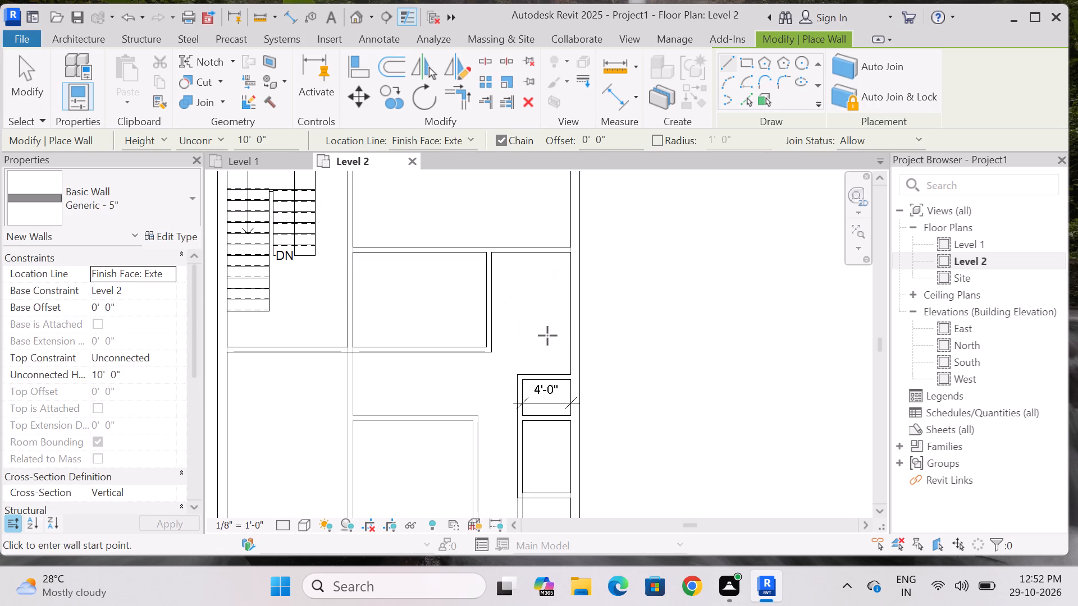
scroll(545, 343, "down", 2)
scroll(545, 348, "up", 3)
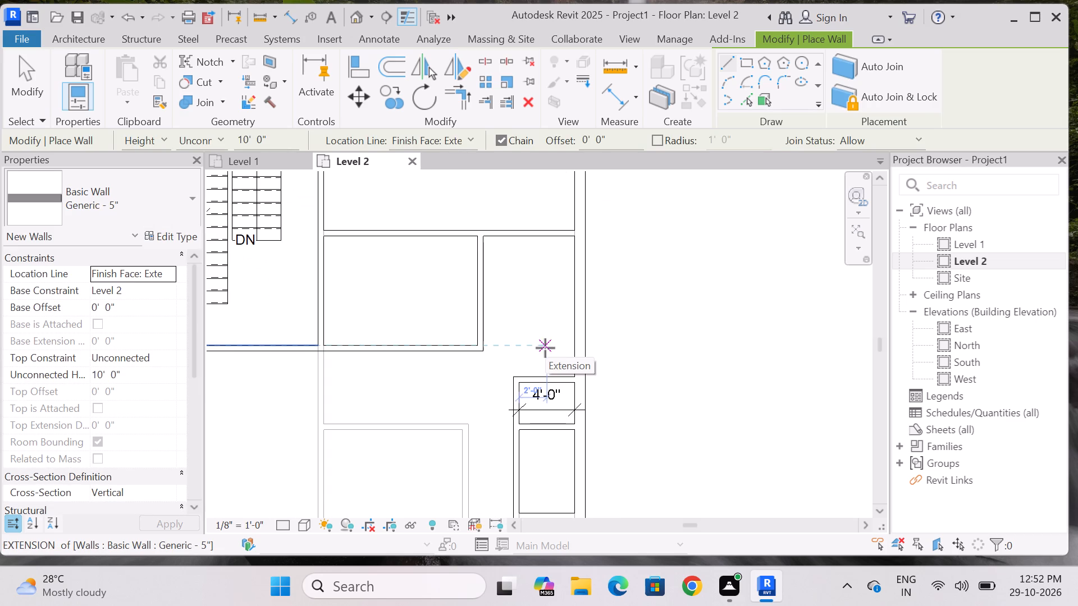
key("Escape")
Examine the southern part of Level 2 around the new room, the small eastern rooms and the Level 1 partitions beneath.
scroll(536, 256, "down", 2)
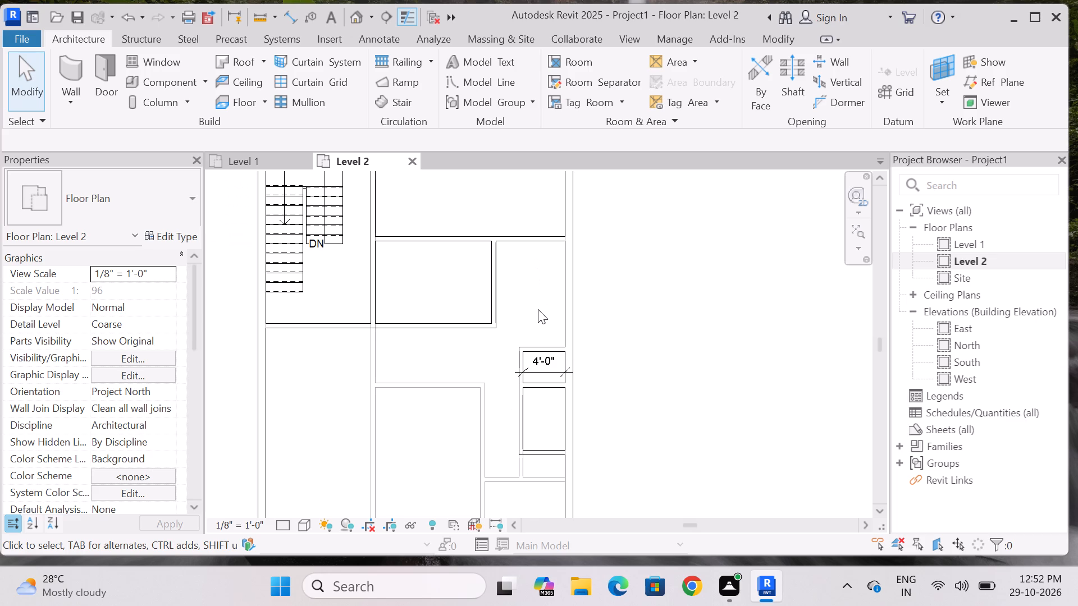
scroll(538, 278, "down", 3)
scroll(531, 313, "up", 3)
scroll(537, 281, "down", 4)
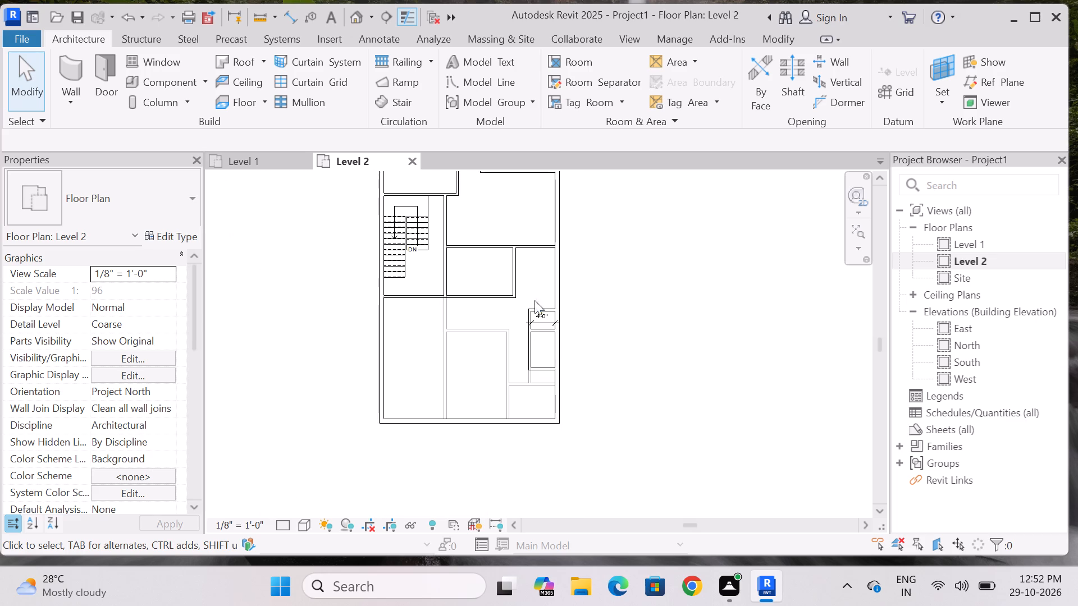
scroll(531, 335, "up", 3)
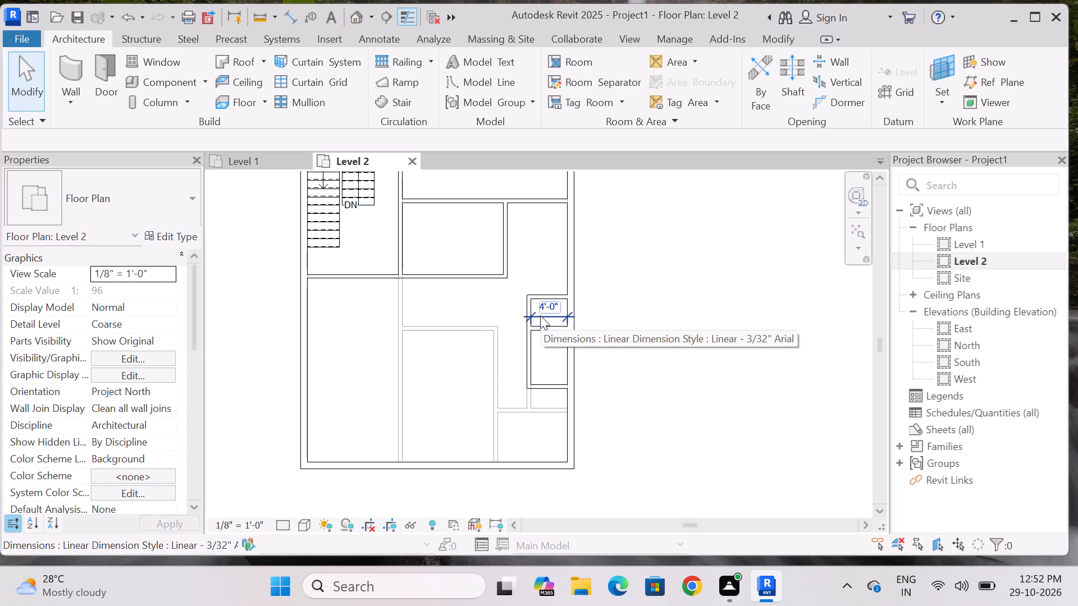
scroll(540, 252, "down", 2)
scroll(513, 316, "up", 3)
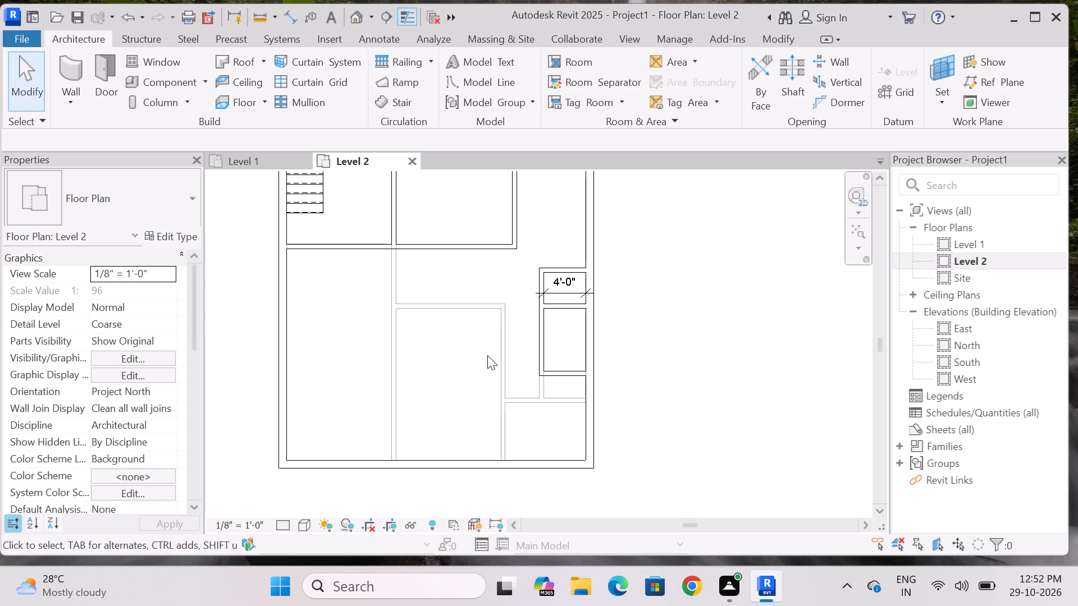
scroll(487, 355, "down", 1)
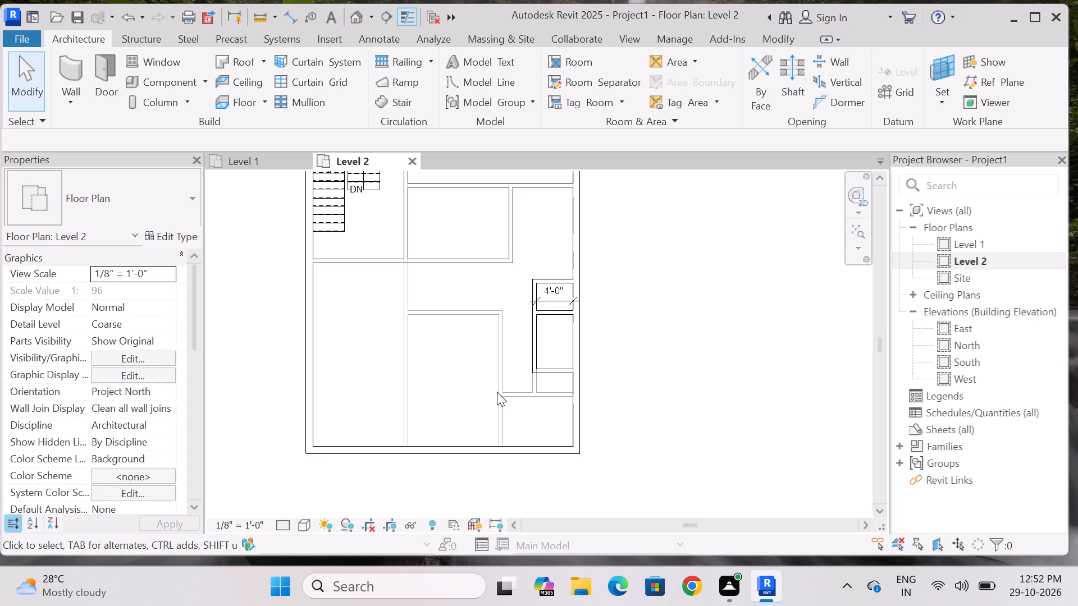
scroll(438, 379, "down", 7)
scroll(451, 388, "up", 2)
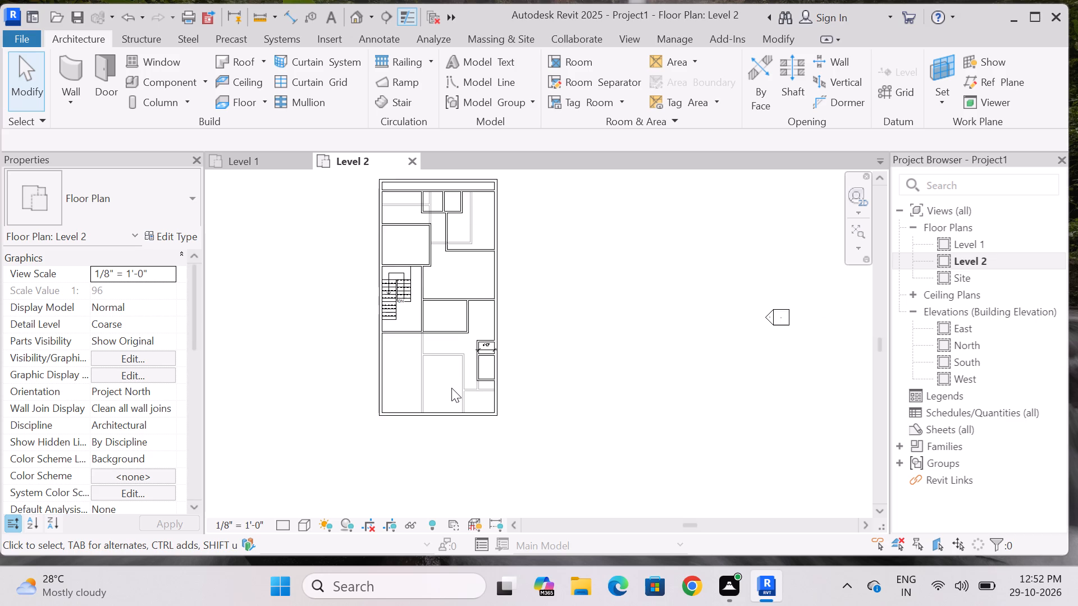
scroll(444, 405, "up", 3)
middle_click_drag(444, 405, 434, 422)
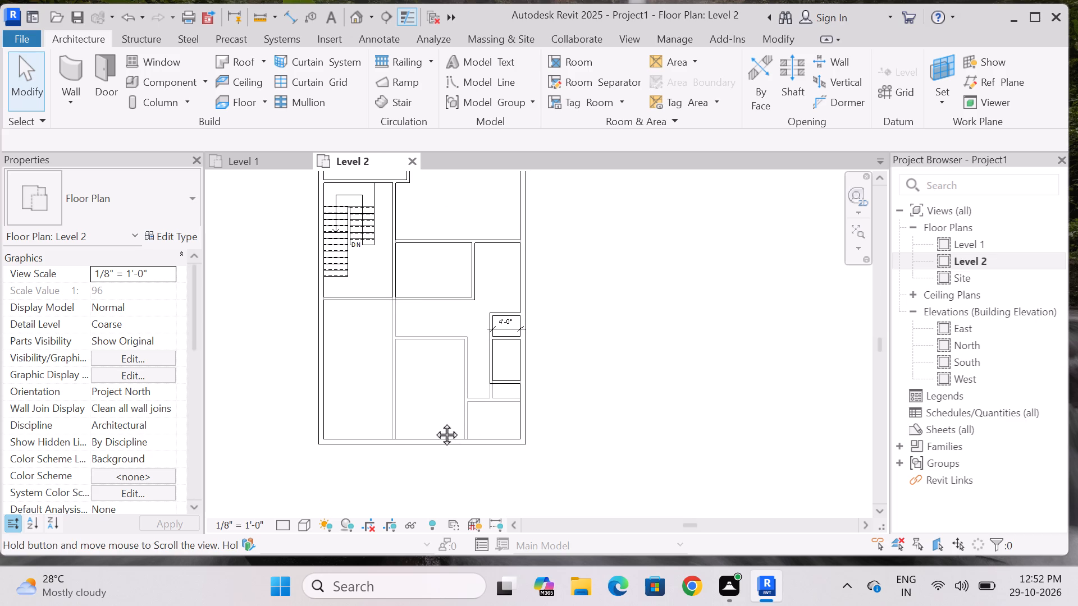
middle_click_drag(434, 422, 433, 424)
scroll(445, 392, "up", 3)
scroll(428, 414, "down", 2)
middle_click_drag(424, 415, 420, 415)
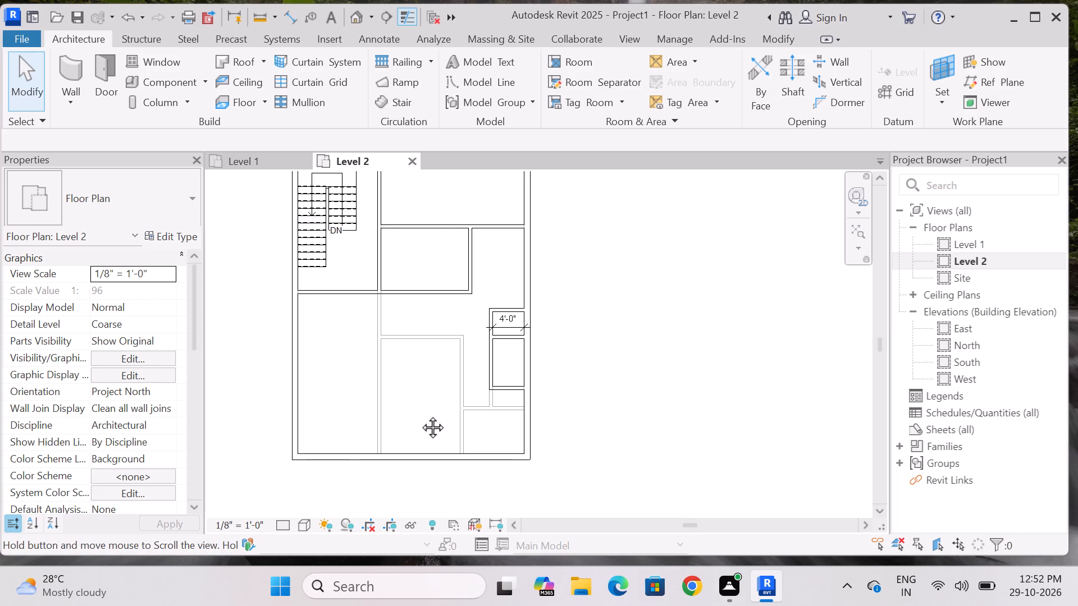
middle_click_drag(420, 415, 414, 415)
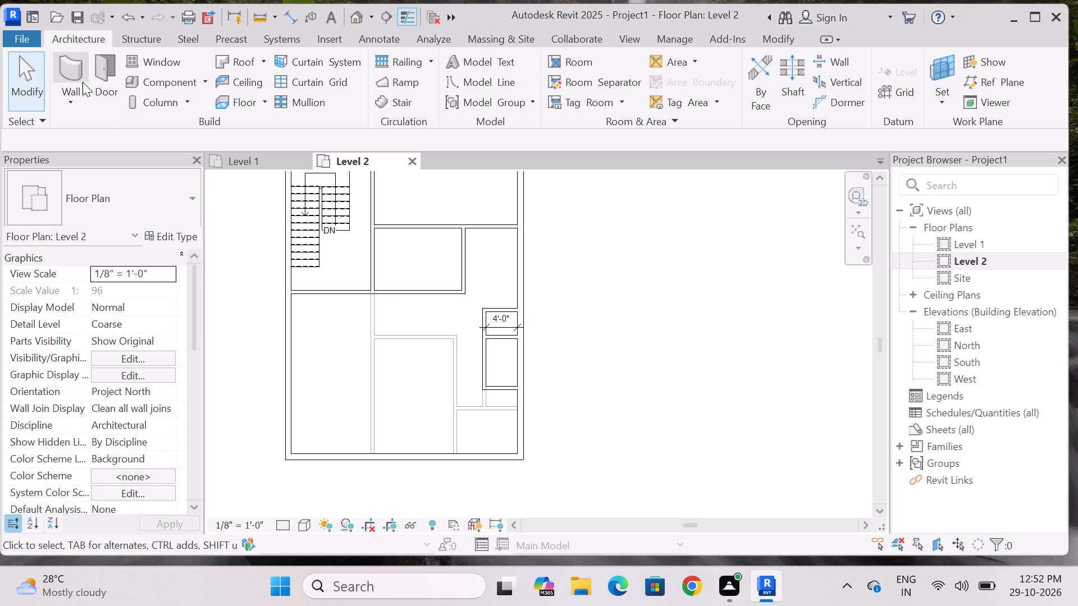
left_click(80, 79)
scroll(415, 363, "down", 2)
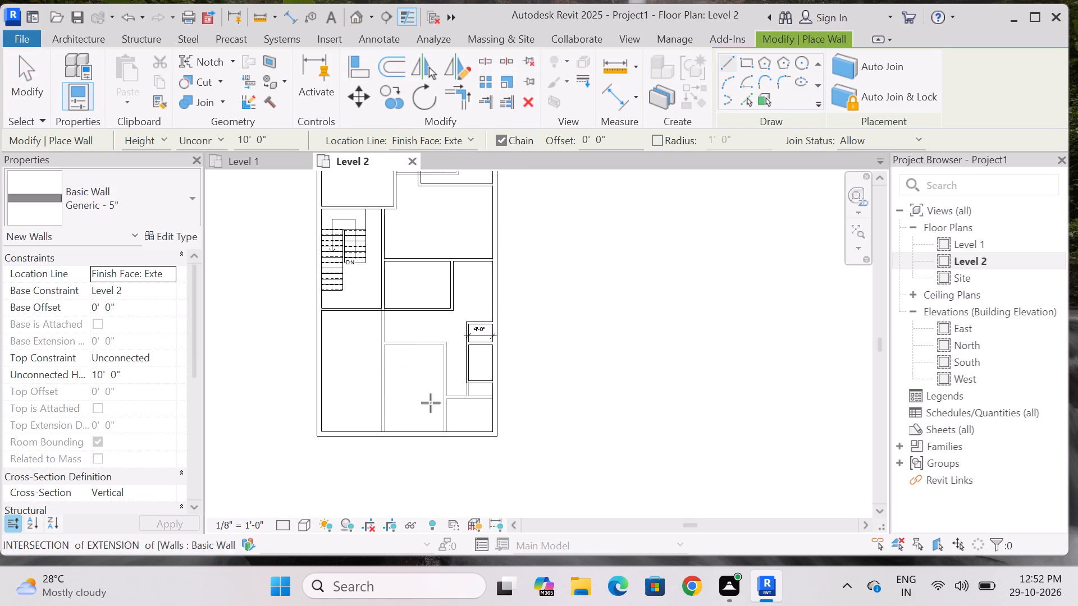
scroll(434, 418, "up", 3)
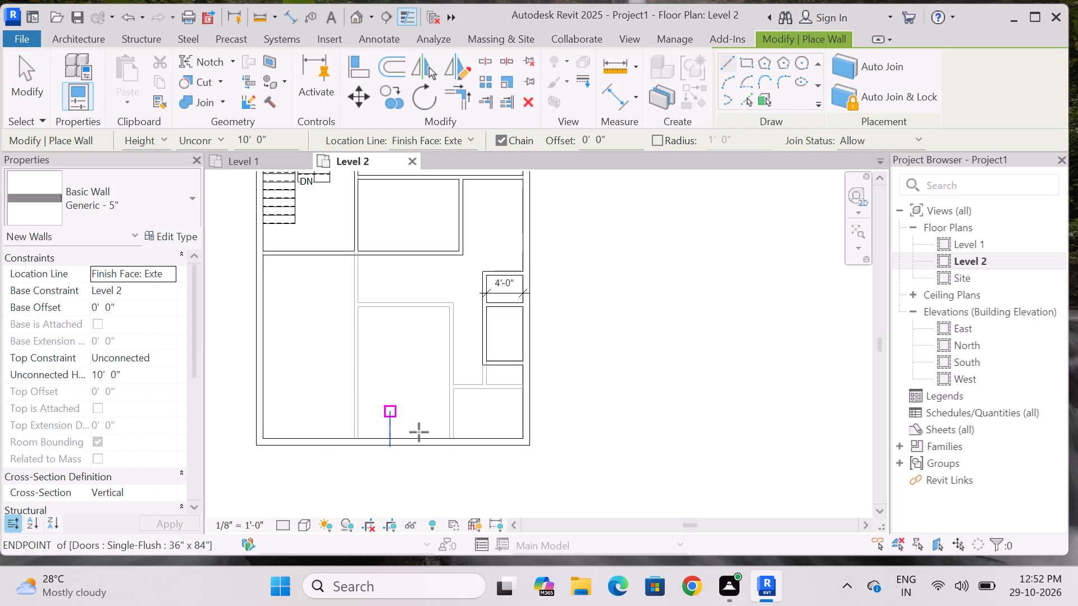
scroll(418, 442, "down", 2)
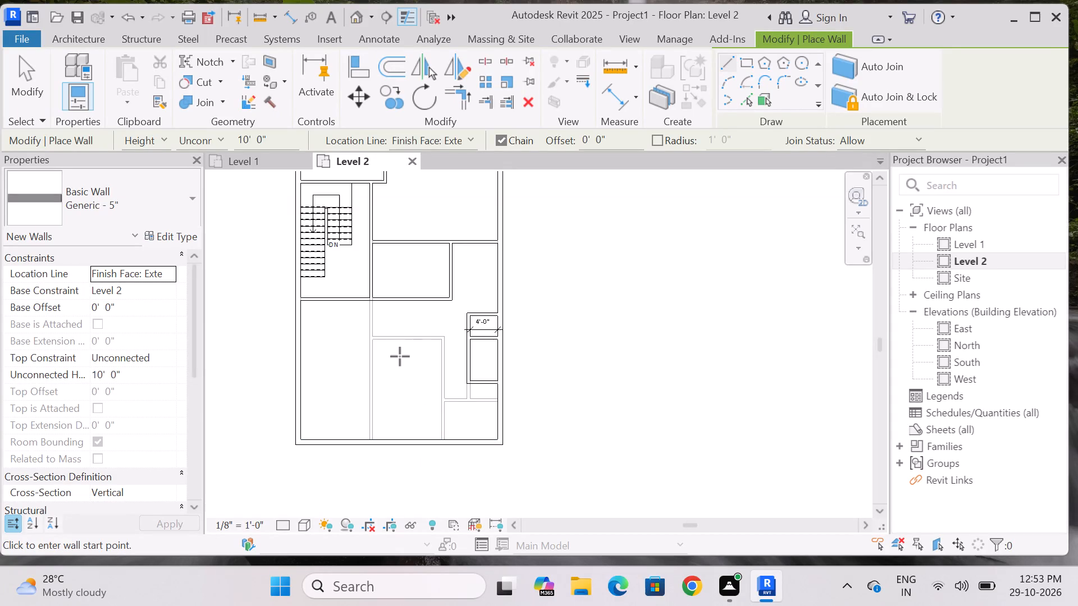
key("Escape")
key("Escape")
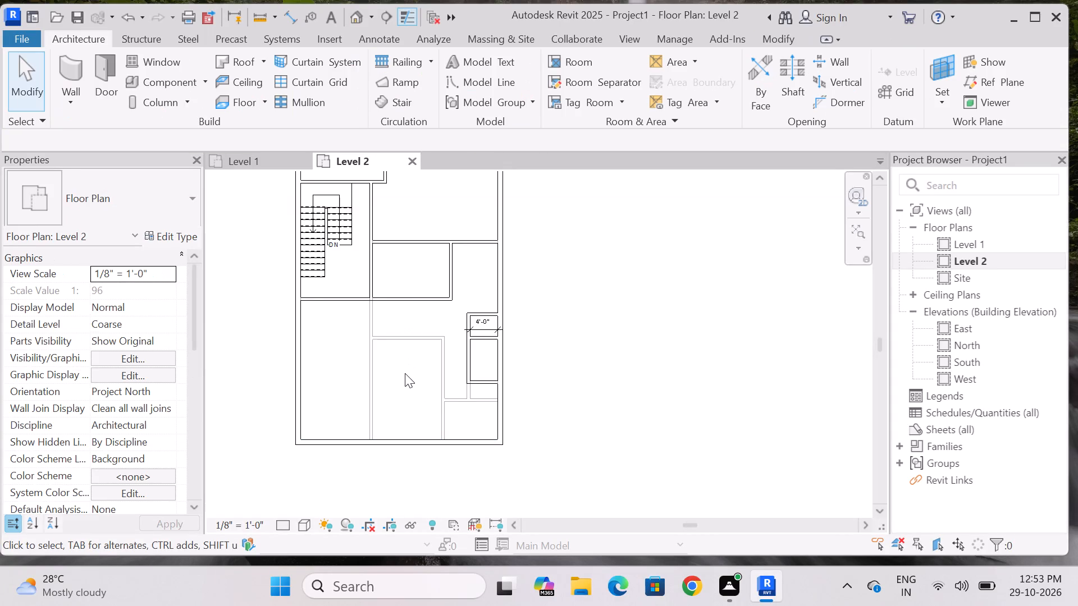
Examine the overall Level 2 floor plan, including the stair area and the open southern area.
scroll(405, 373, "down", 6)
scroll(406, 302, "up", 6)
scroll(430, 288, "down", 5)
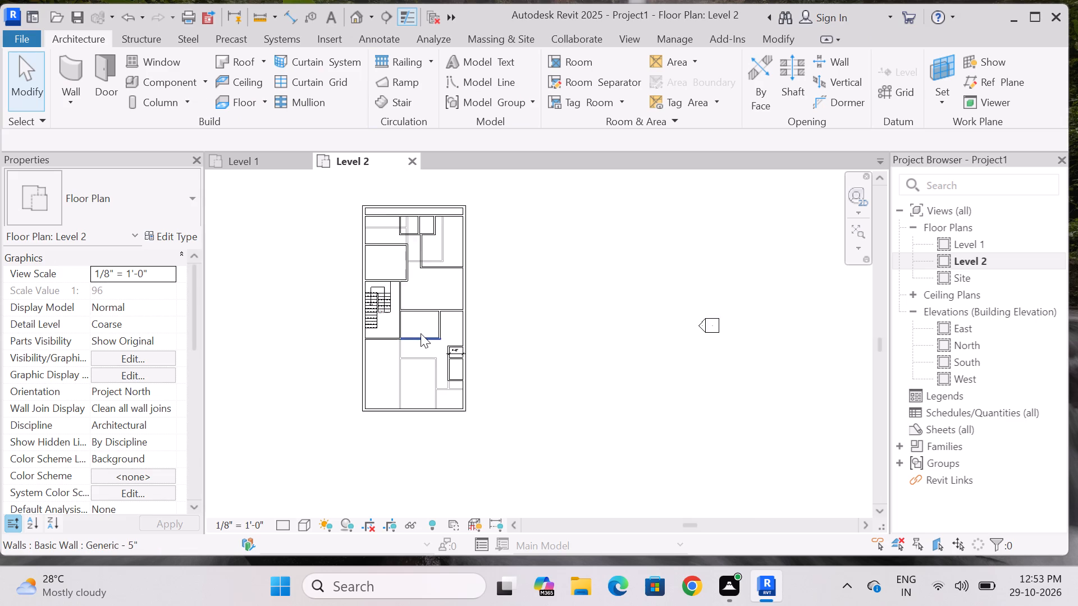
scroll(421, 333, "up", 3)
scroll(415, 347, "down", 1)
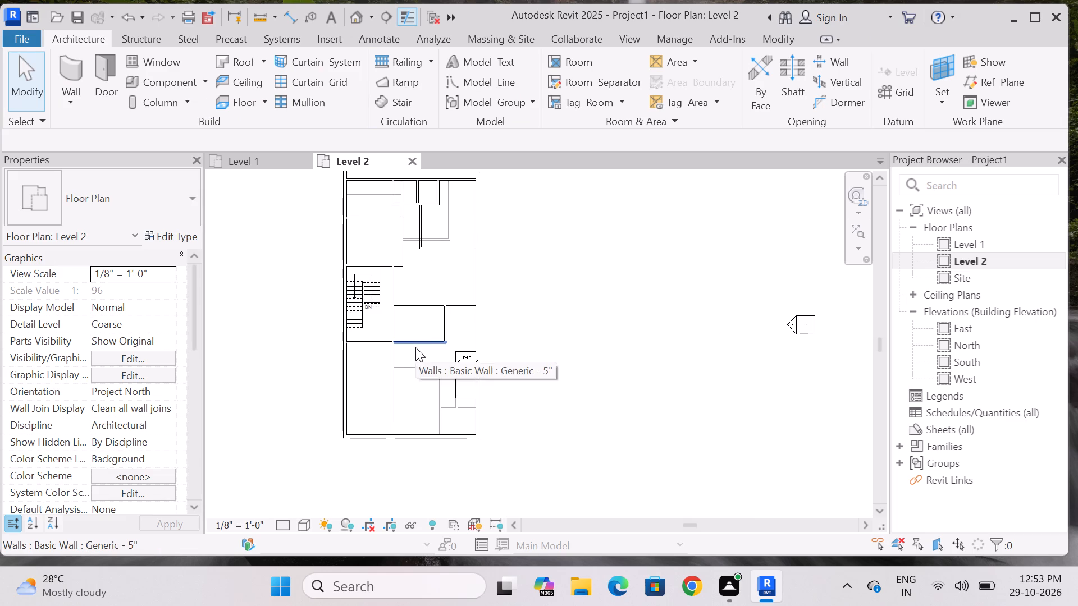
scroll(425, 308, "down", 4)
scroll(427, 270, "up", 3)
scroll(427, 270, "down", 3)
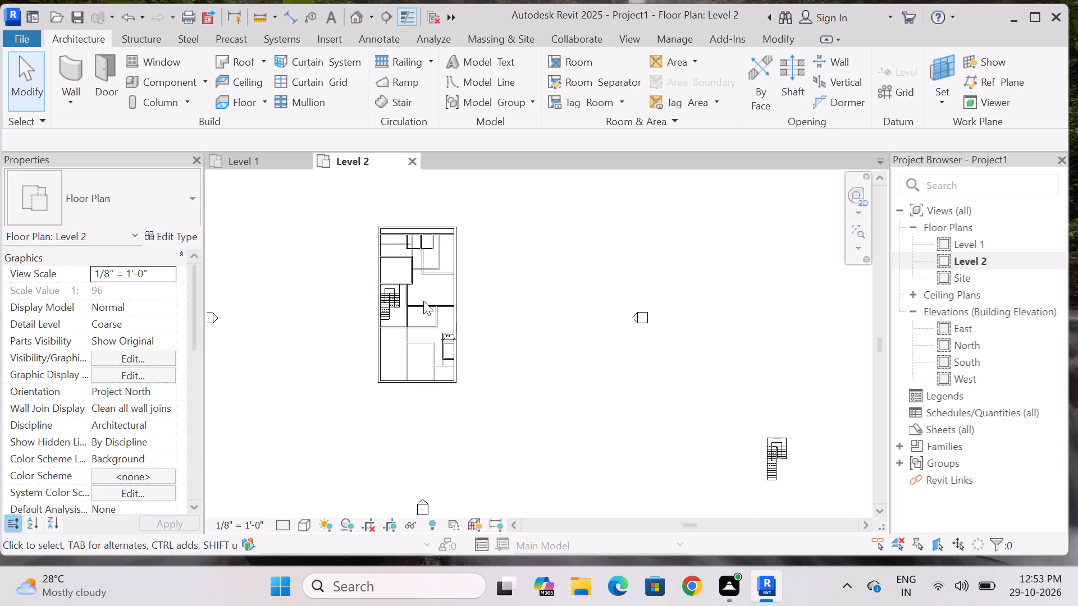
Examine the central and southern parts of Level 2, including the room beside the stair room and the small eastern rooms.
scroll(422, 309, "up", 7)
scroll(422, 310, "down", 5)
scroll(421, 324, "up", 5)
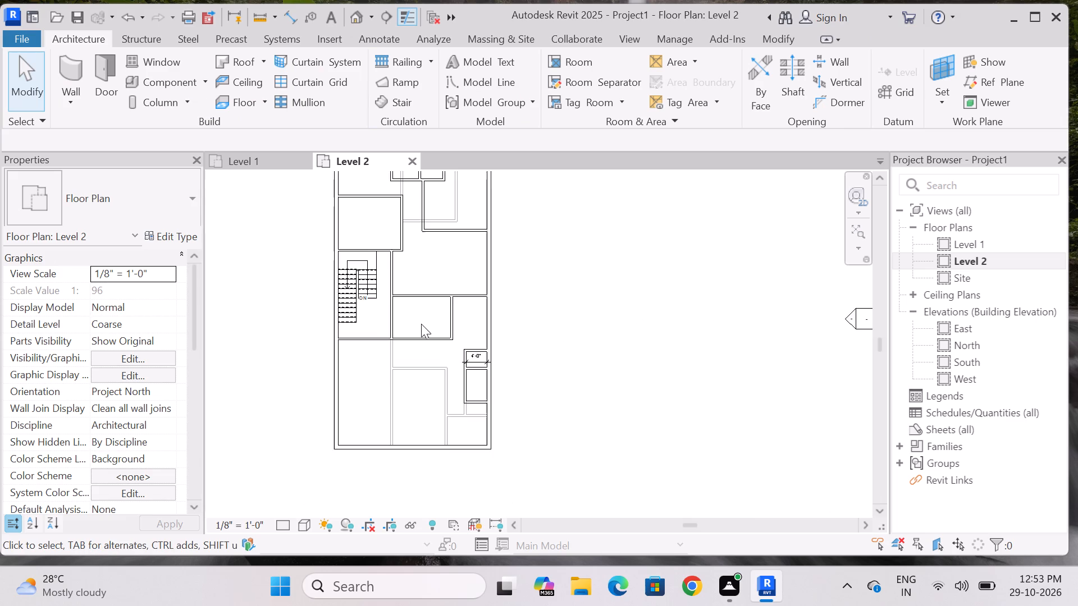
scroll(421, 324, "up", 2)
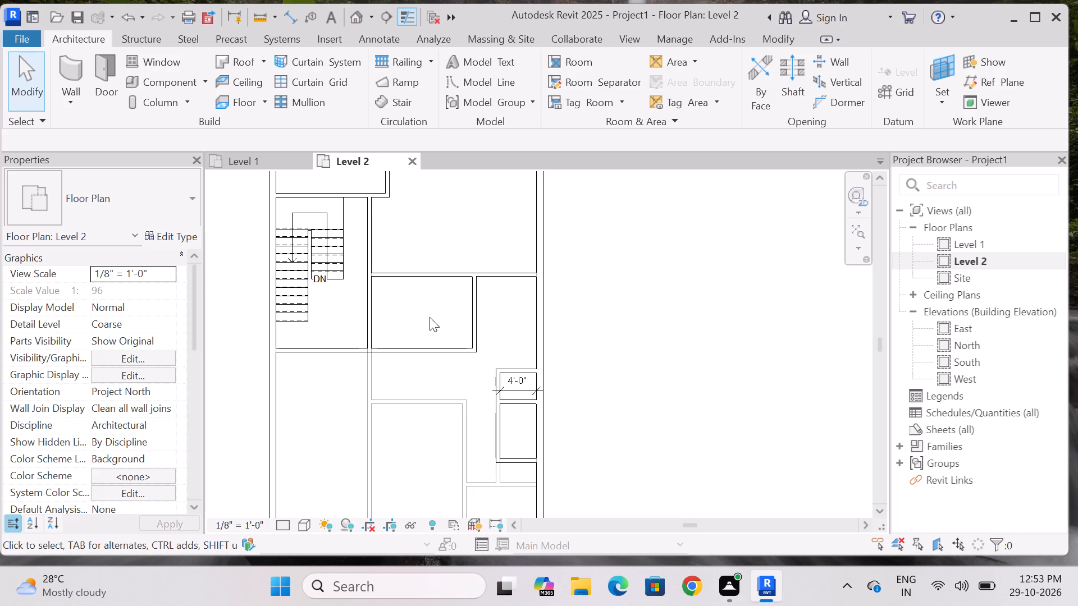
scroll(430, 441, "down", 2)
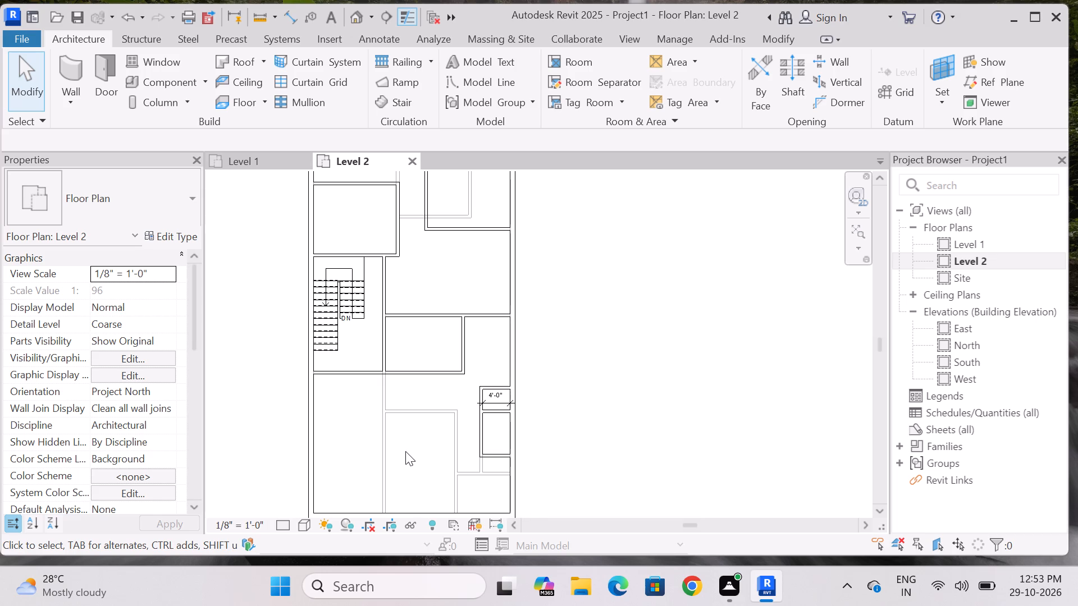
scroll(378, 378, "down", 4)
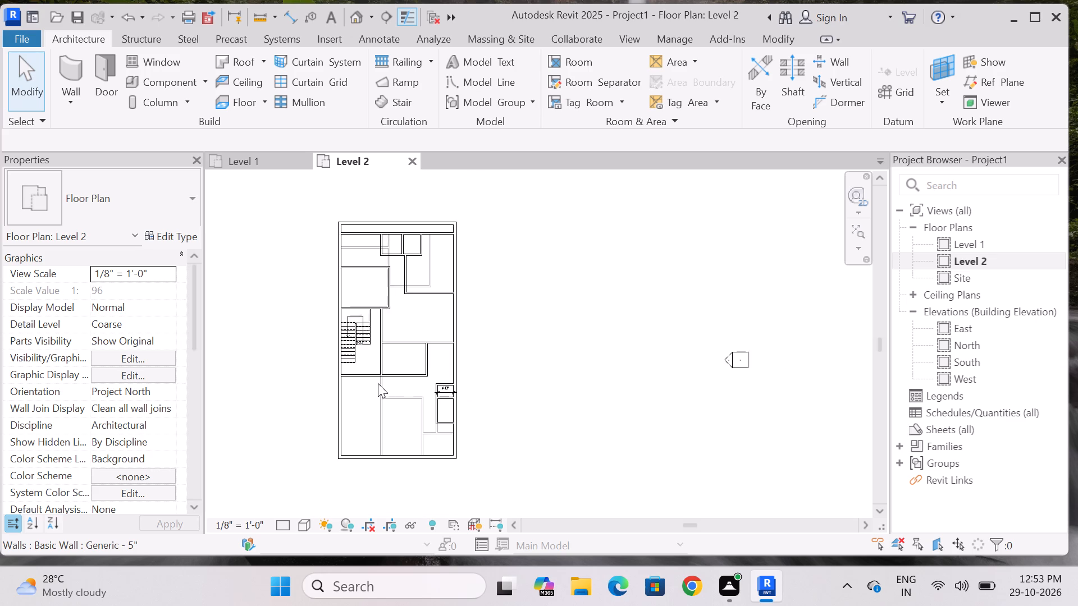
scroll(378, 396, "up", 7)
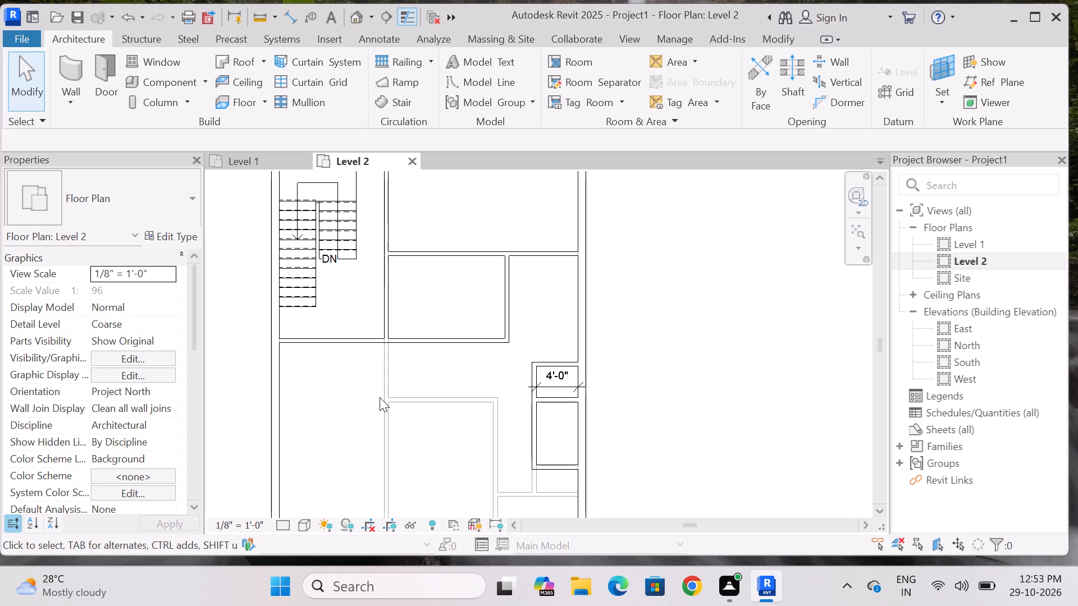
left_click(559, 370)
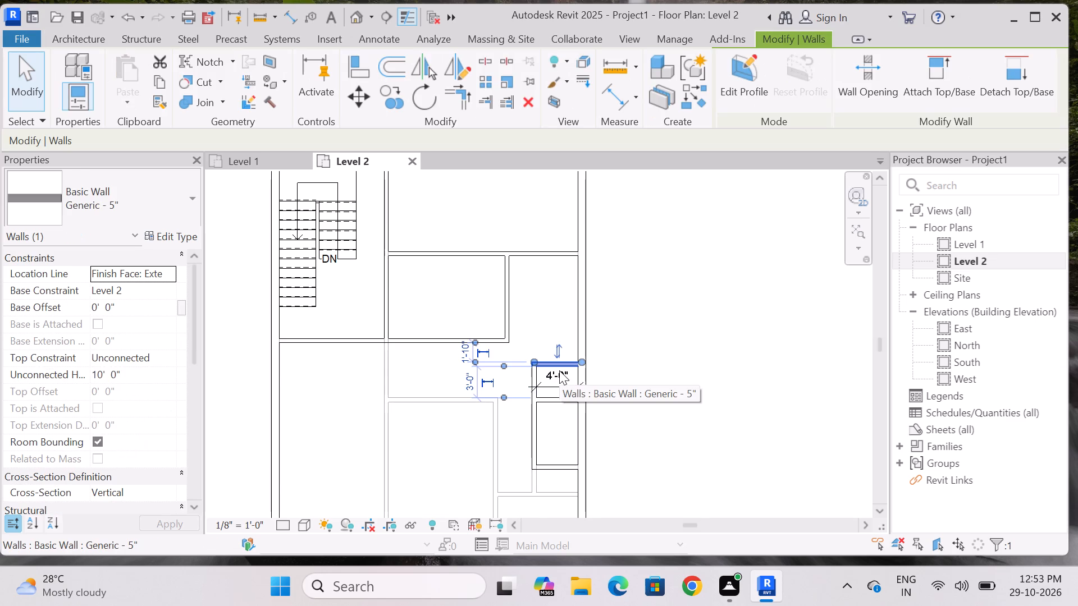
key("Escape")
key("Escape")
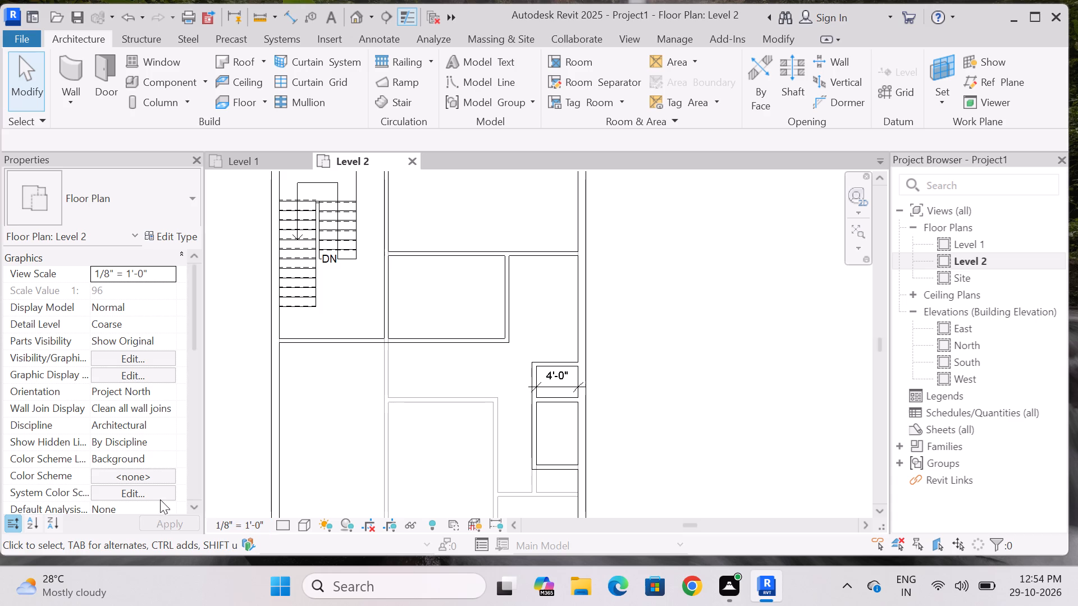
Delete the east and south 5" walls of the room adjoining the stair room's east side.
scroll(141, 605, "down", 3)
scroll(208, 605, "down", 3)
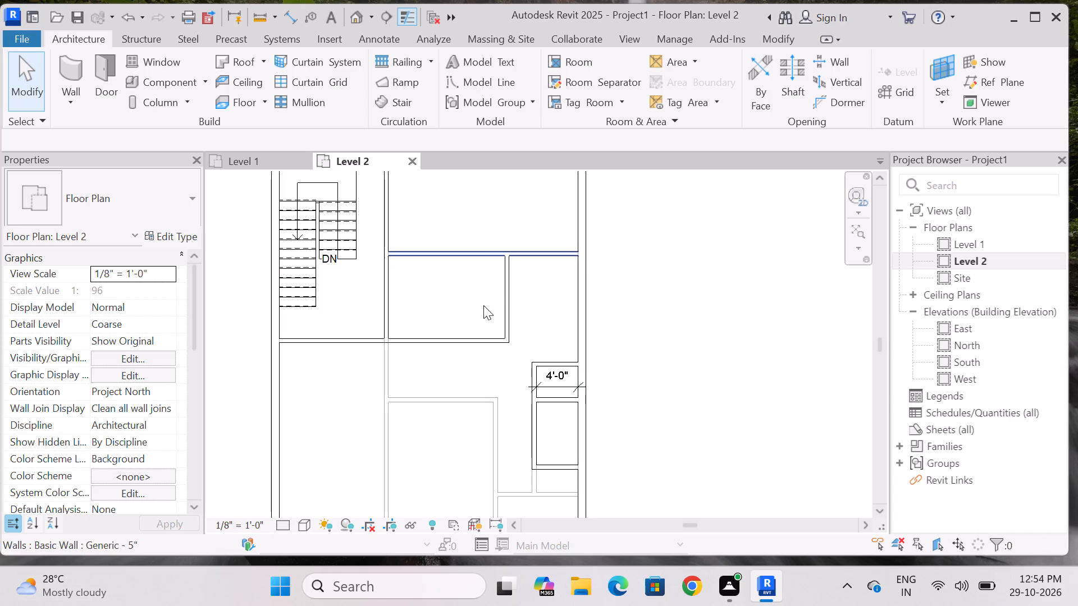
scroll(505, 385, "down", 4)
scroll(546, 307, "up", 5)
scroll(486, 377, "down", 4)
scroll(481, 387, "up", 3)
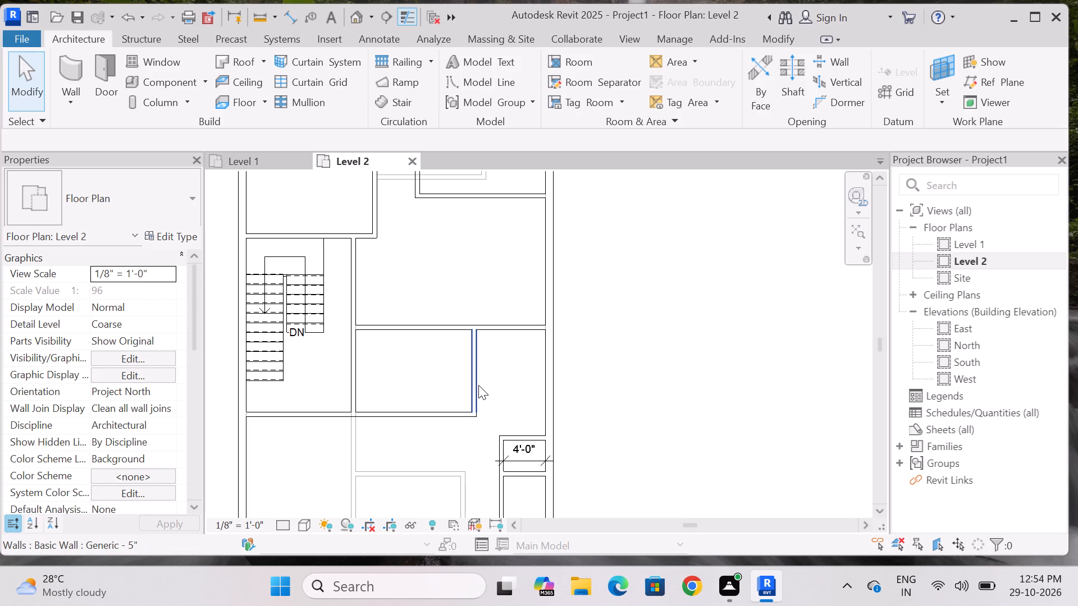
left_click(478, 385)
key("Delete")
left_click(438, 419)
key("Delete")
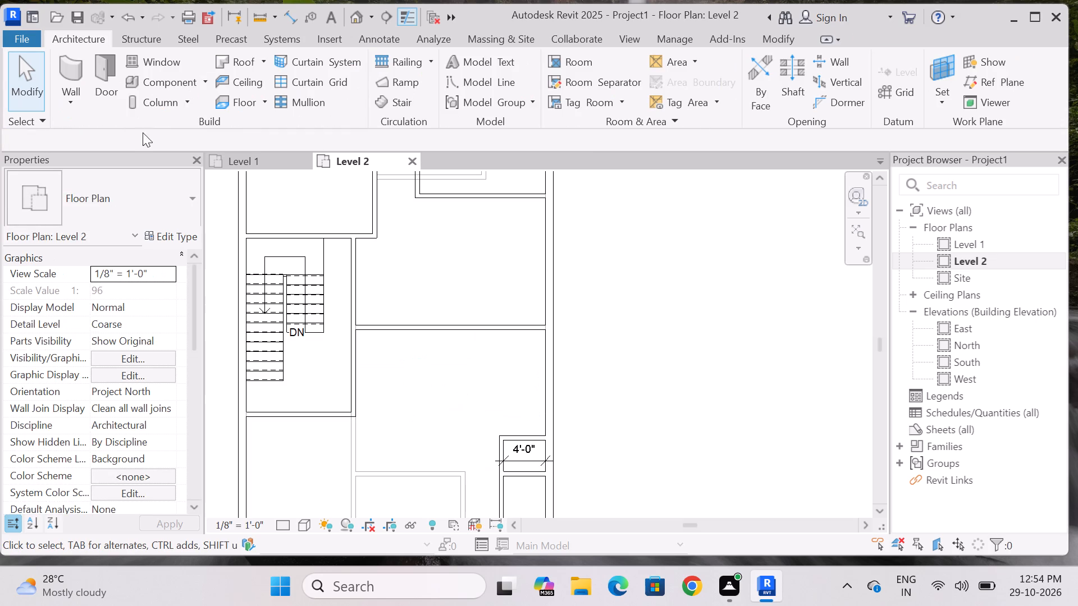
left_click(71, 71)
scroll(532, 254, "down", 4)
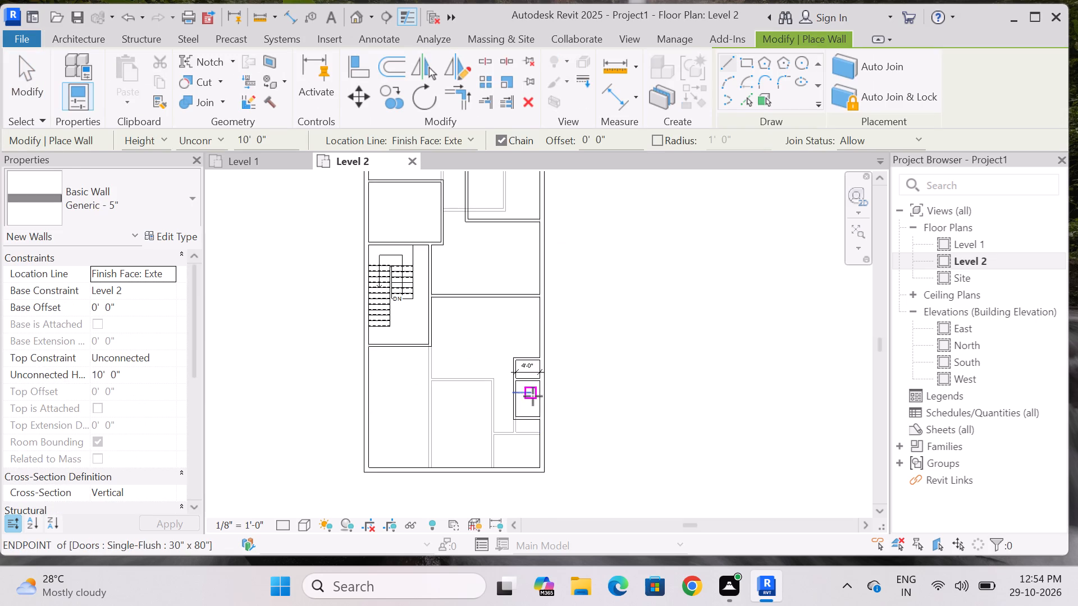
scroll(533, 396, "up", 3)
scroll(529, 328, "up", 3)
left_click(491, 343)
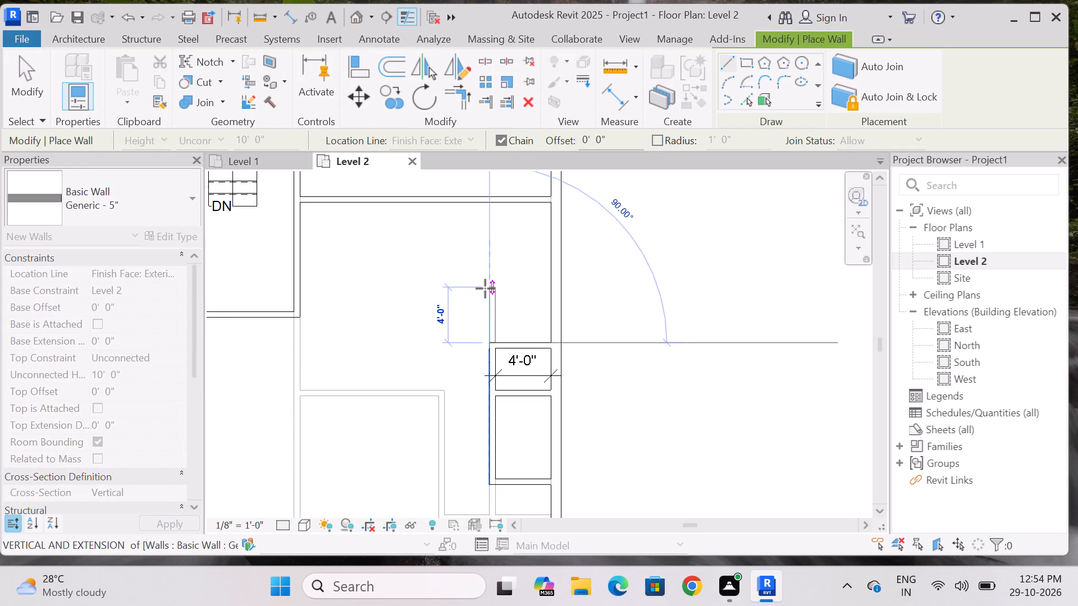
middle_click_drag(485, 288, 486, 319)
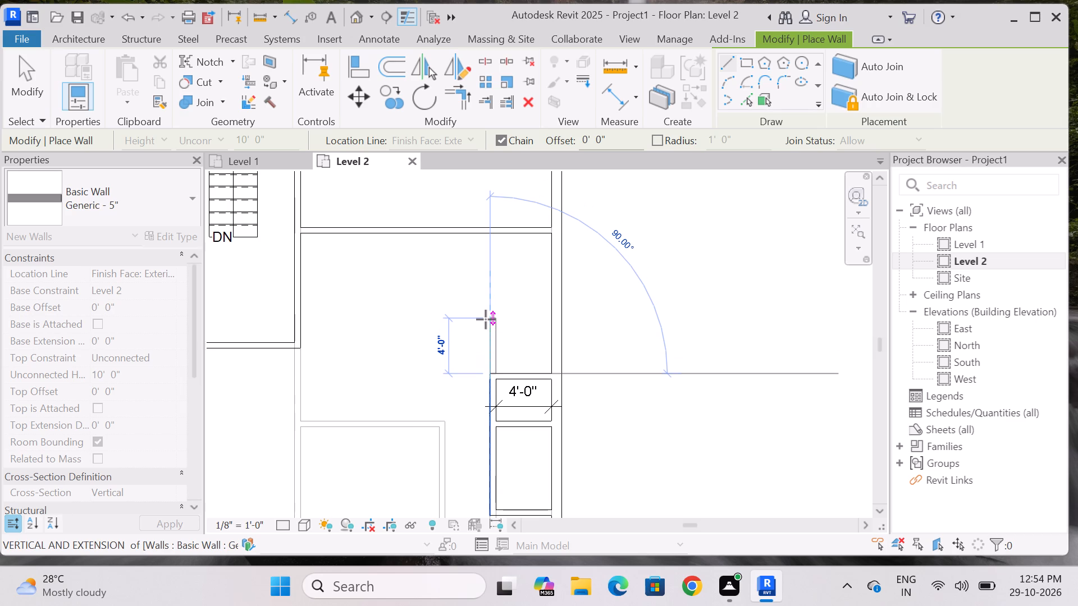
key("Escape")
Draw a 5" wall about 6'-0" west from the northwest corner of the 4'-0" wide room on the east side.
scroll(497, 255, "down", 4)
scroll(482, 324, "up", 3)
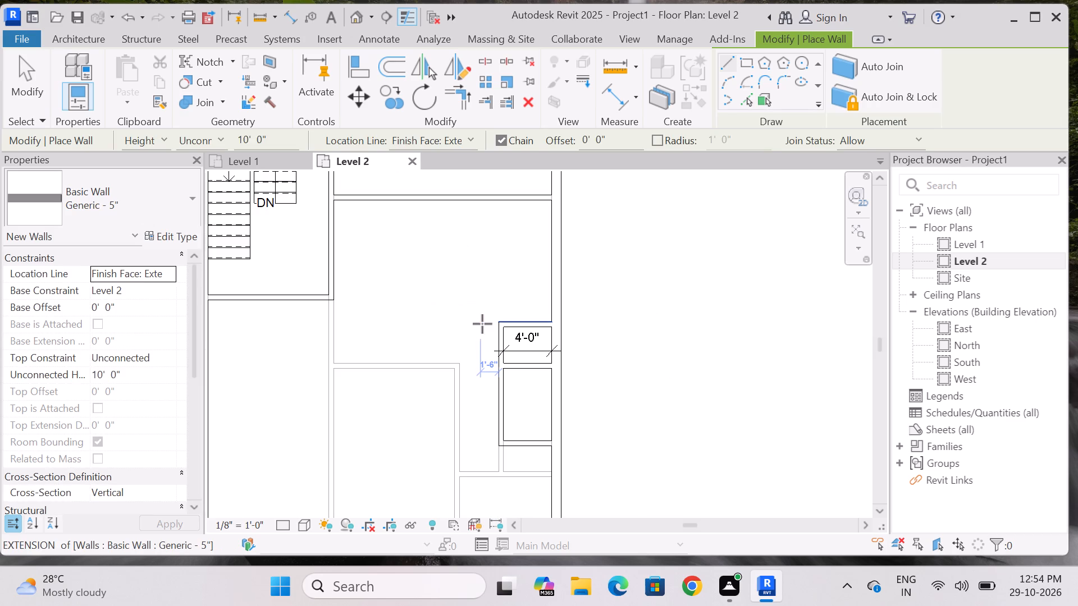
scroll(482, 324, "up", 3)
left_click(505, 322)
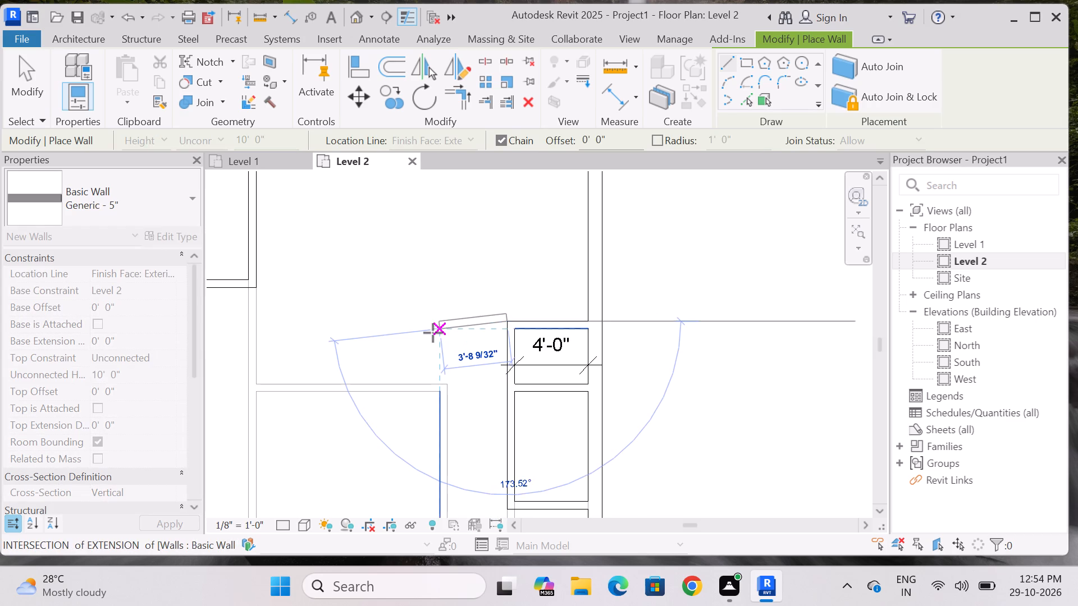
key("space")
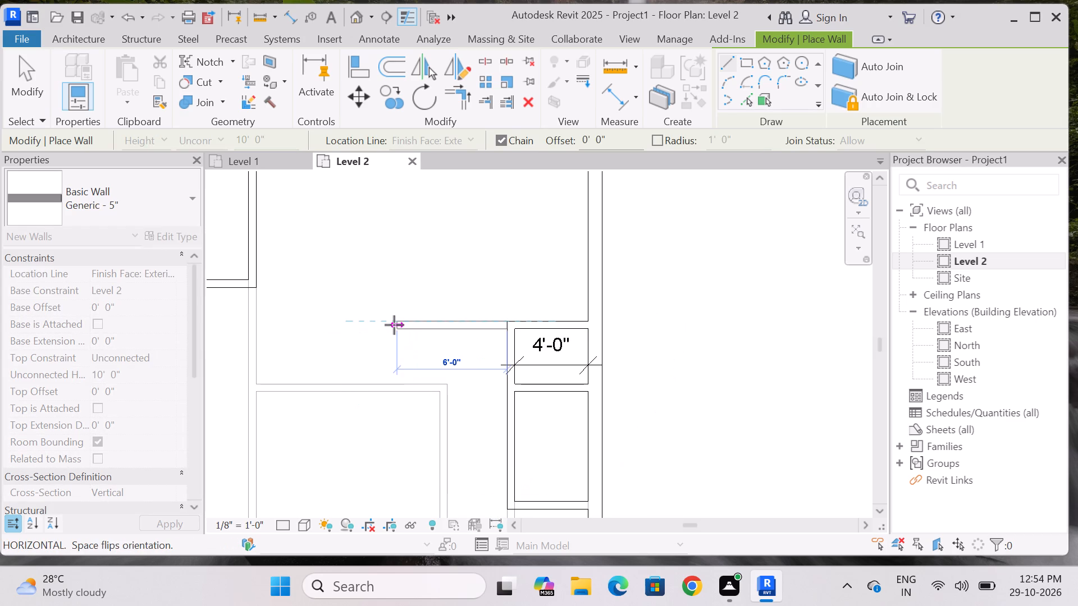
middle_click_drag(394, 325, 451, 304)
left_click(451, 304)
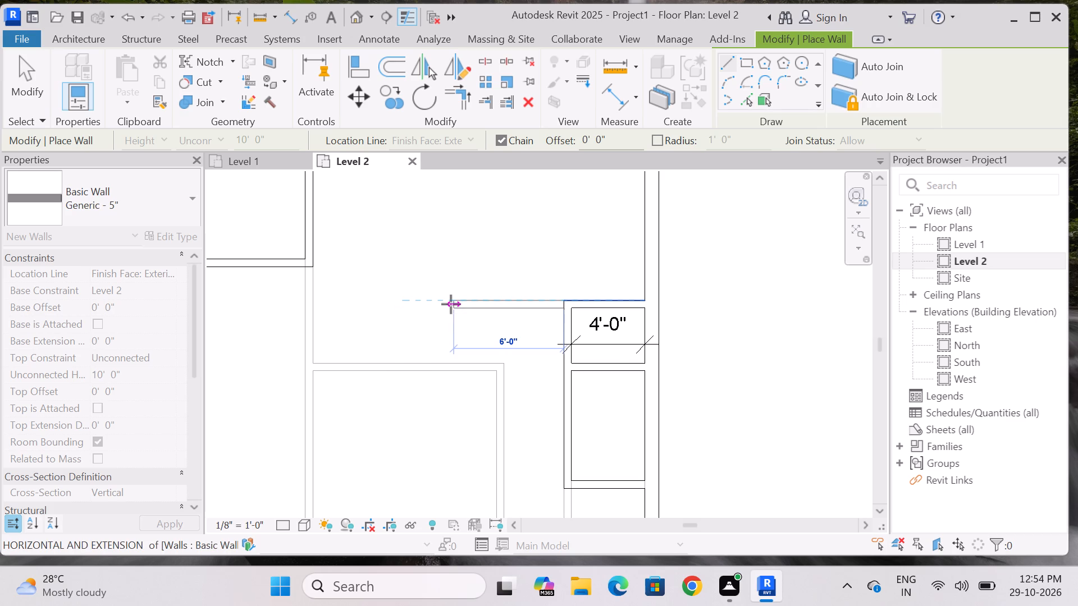
key("space")
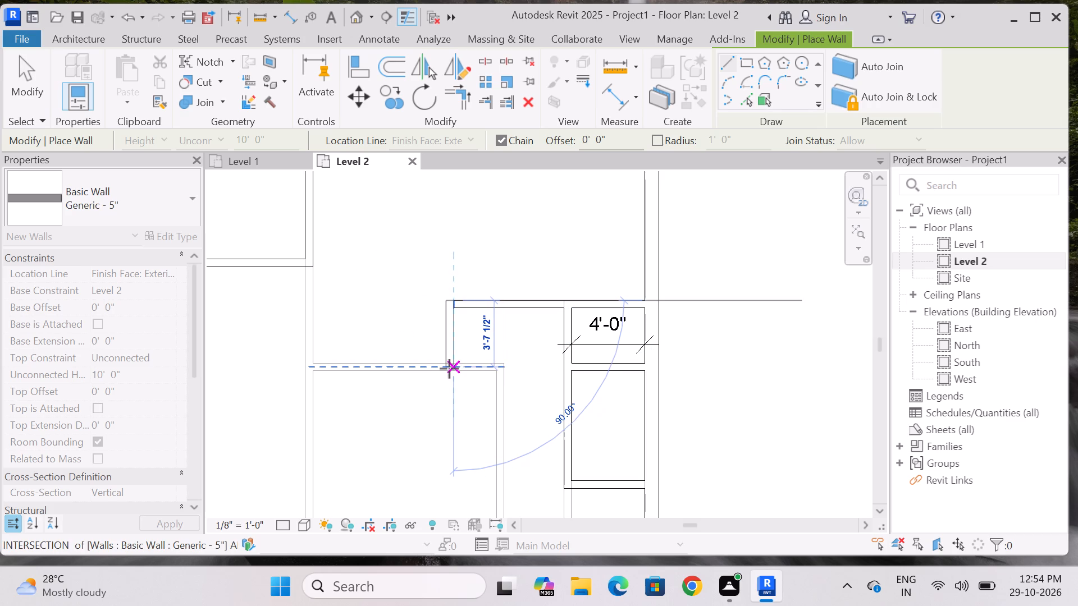
scroll(449, 375, "up", 2)
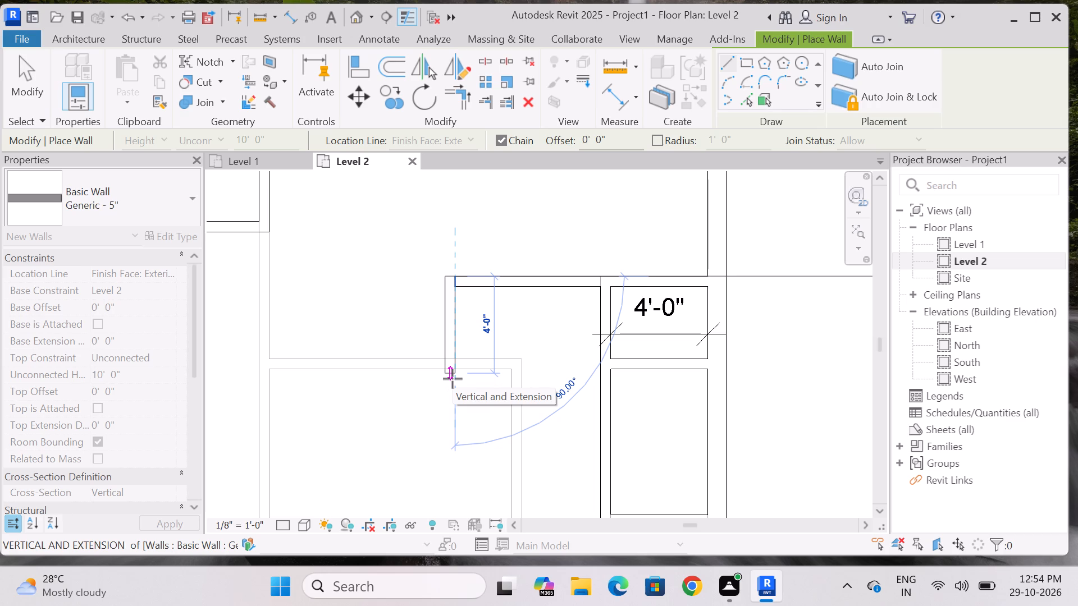
key("Escape")
key("Escape")
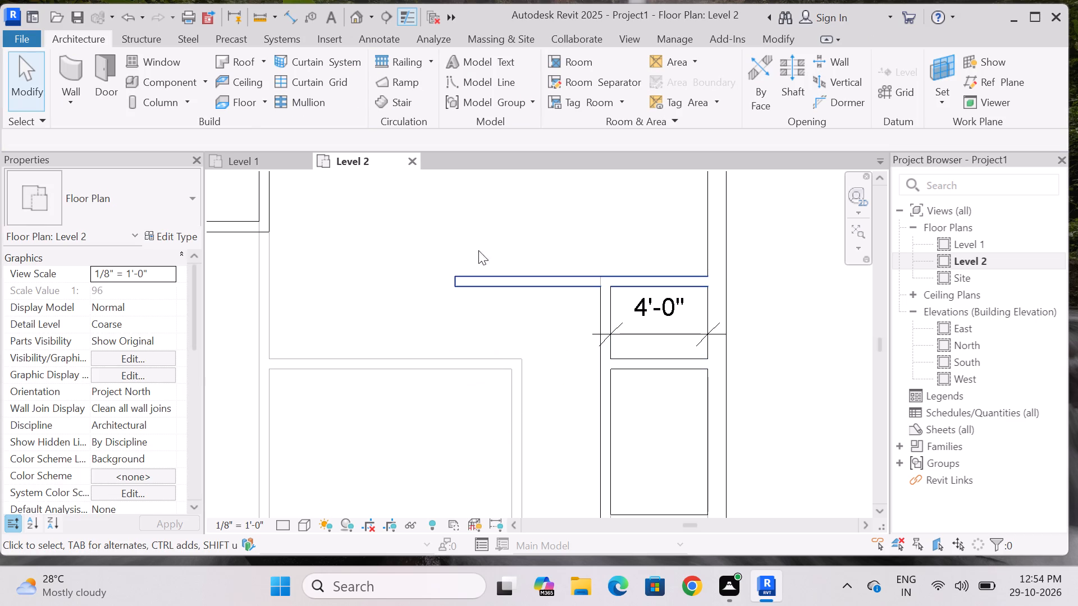
Draw 5" walls from the 4'-0" wide room's southwest inner corner, about 6'-5" west and then about 3'-5" north, enclosing a small room.
left_click(75, 74)
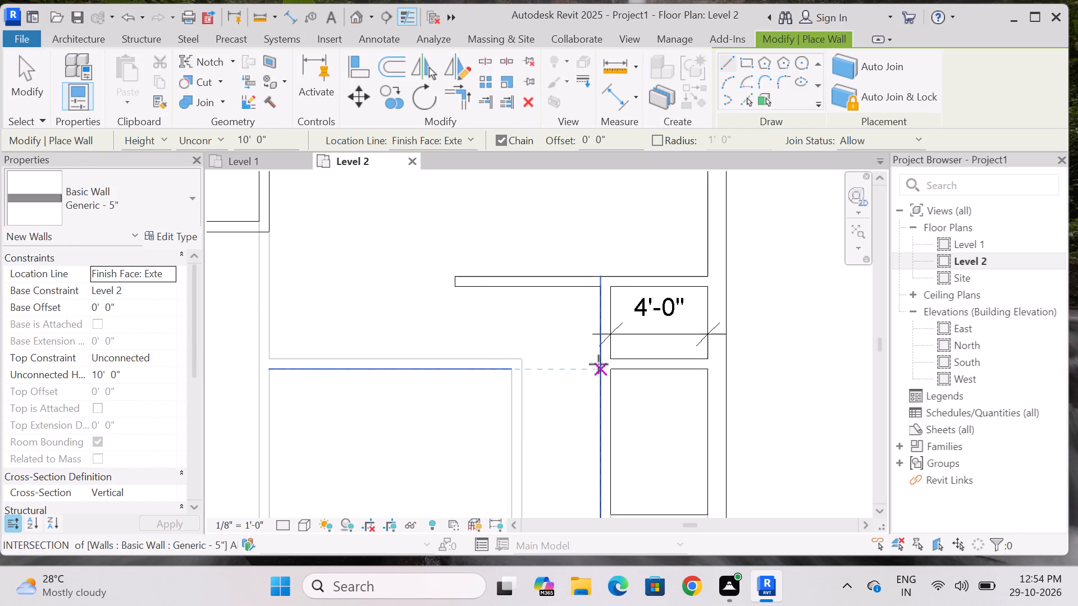
left_click(611, 359)
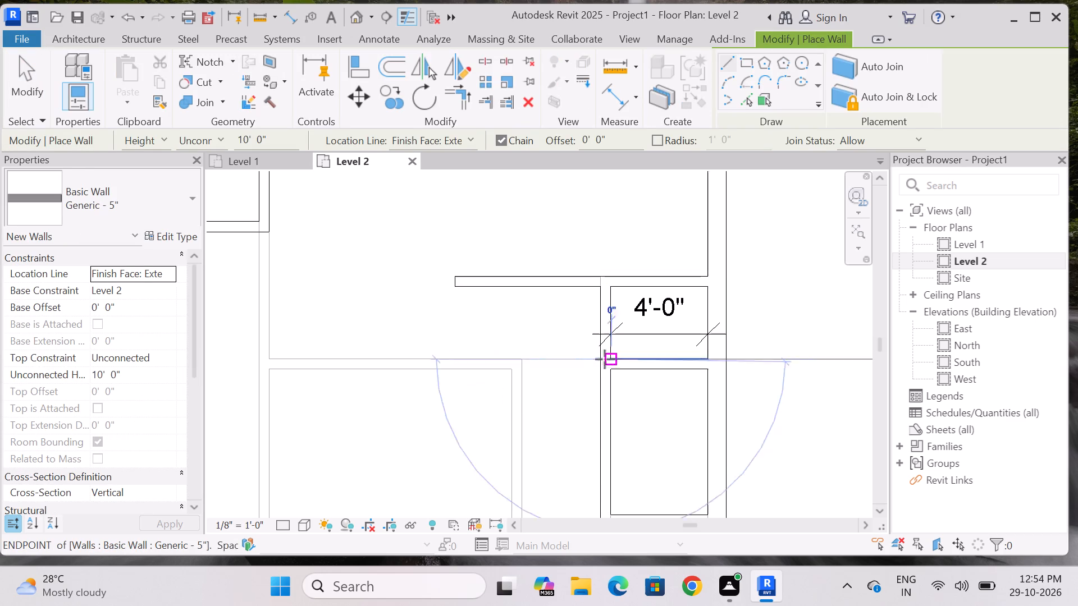
key("space")
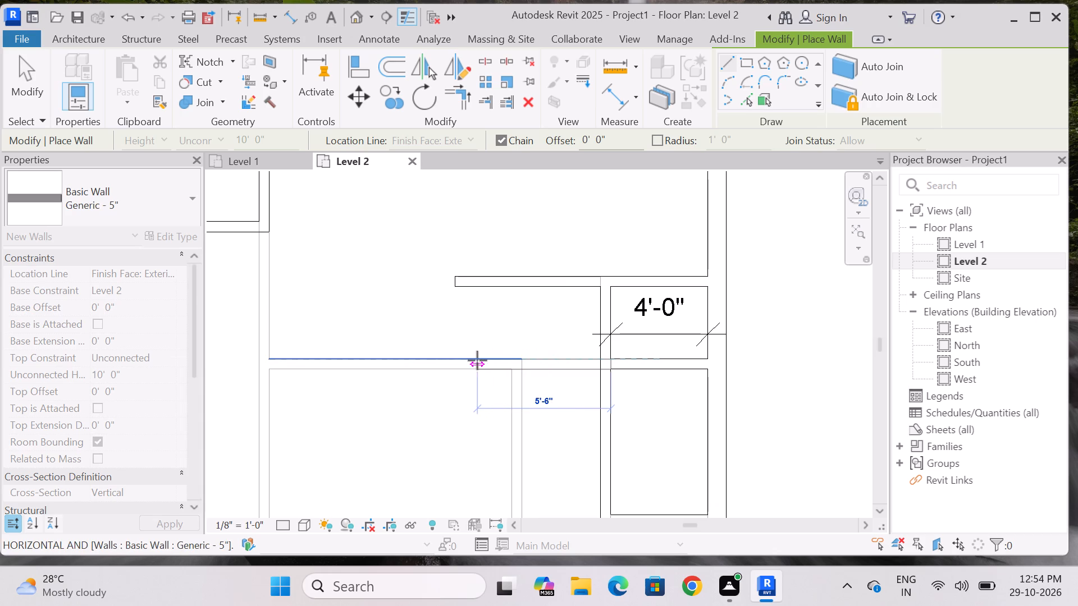
left_click(449, 362)
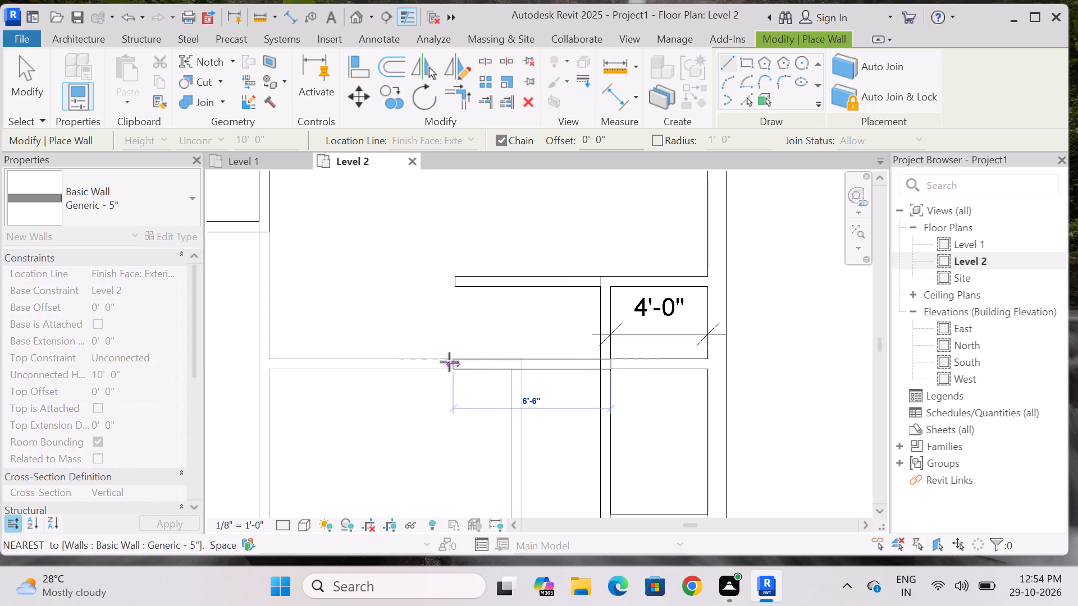
left_click(450, 278)
key("Escape")
key("Escape")
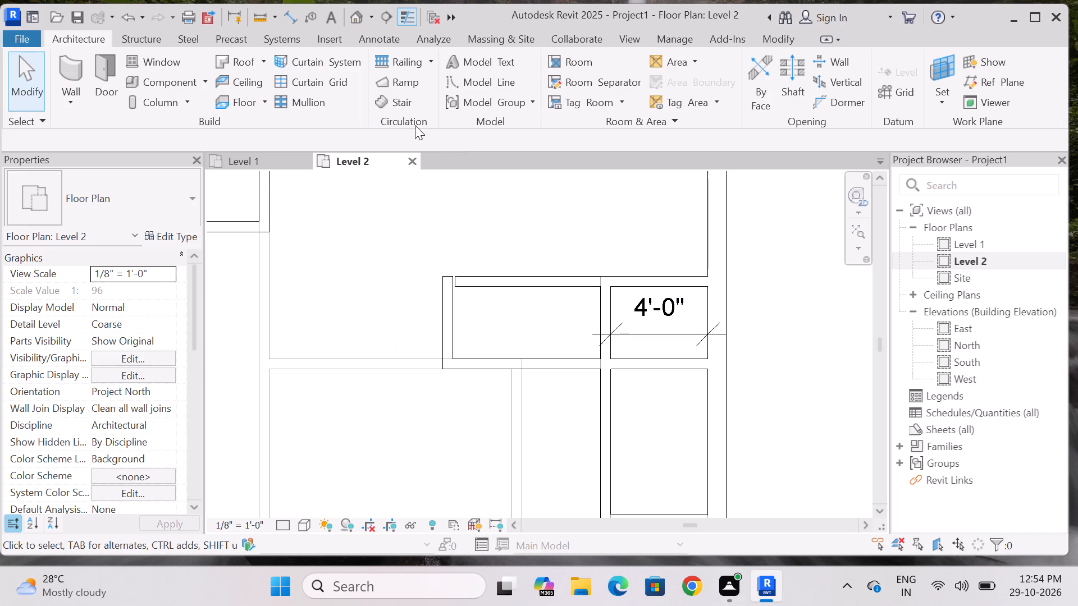
Trim the north and west walls of the new small room to meet in a clean corner.
left_click(762, 43)
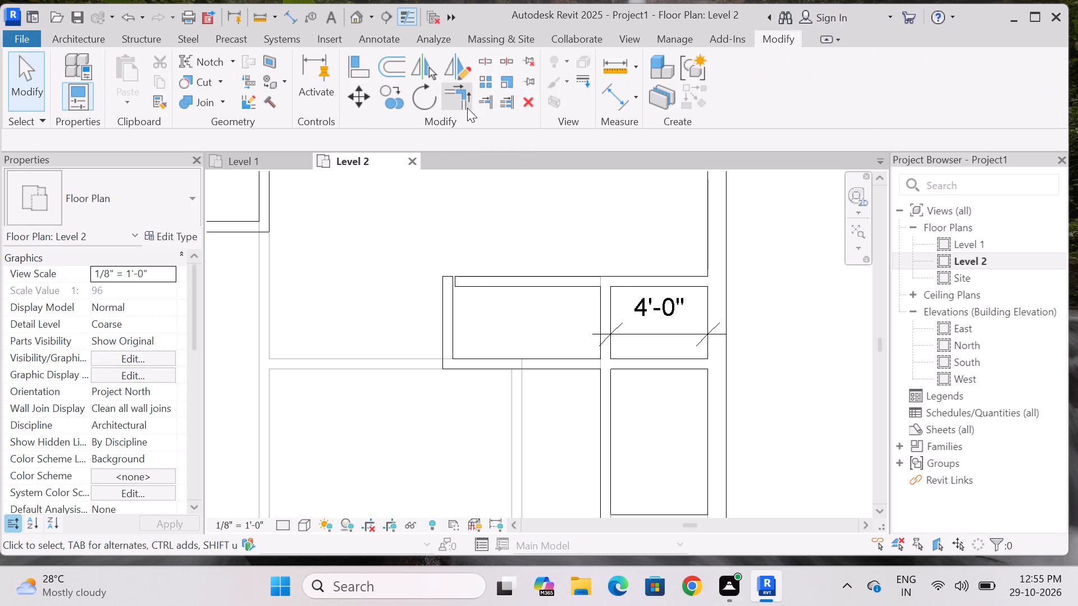
left_click(466, 105)
left_click(485, 282)
left_click(440, 306)
key("Escape")
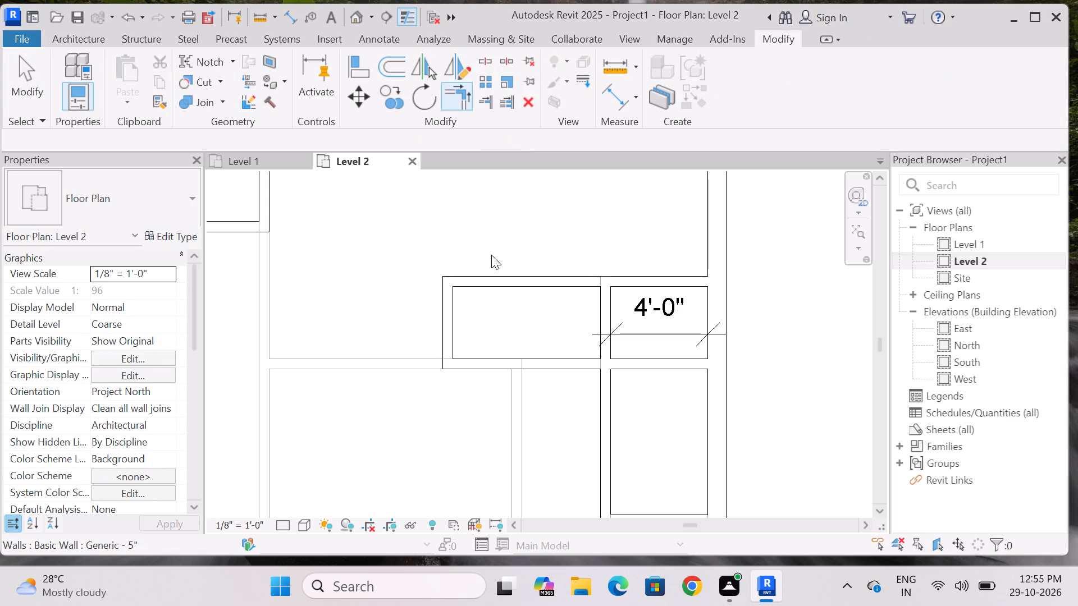
Draw a 5" north–south wall 7' from the east wall, about 10'-1 1/2" long, down to the small rooms' north wall.
scroll(484, 232, "down", 7)
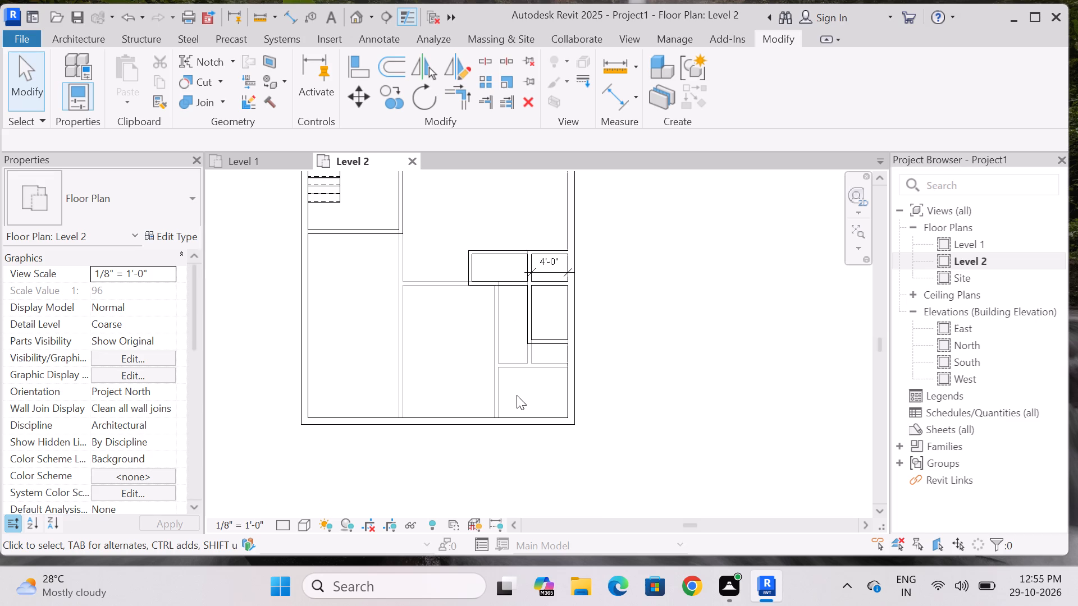
scroll(407, 412, "down", 3)
scroll(465, 333, "up", 2)
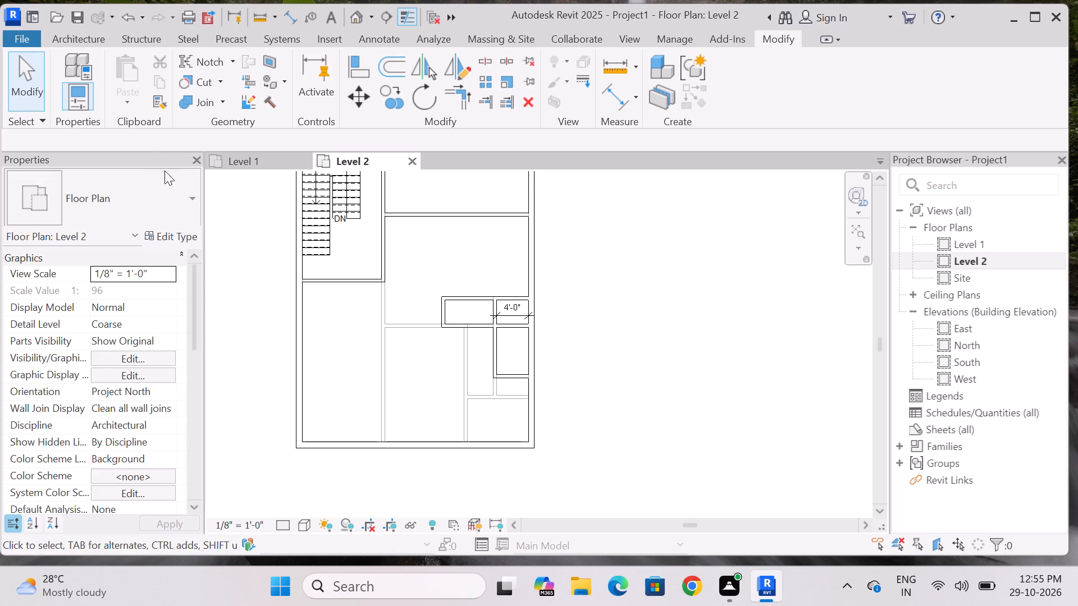
left_click(96, 45)
left_click(78, 69)
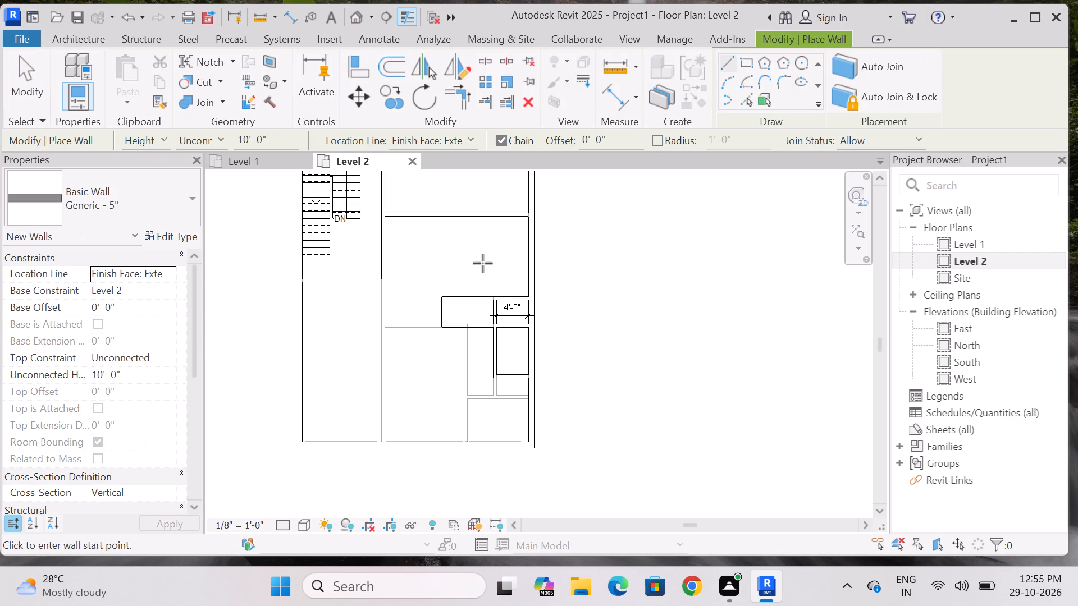
scroll(485, 304, "down", 2)
scroll(509, 231, "up", 6)
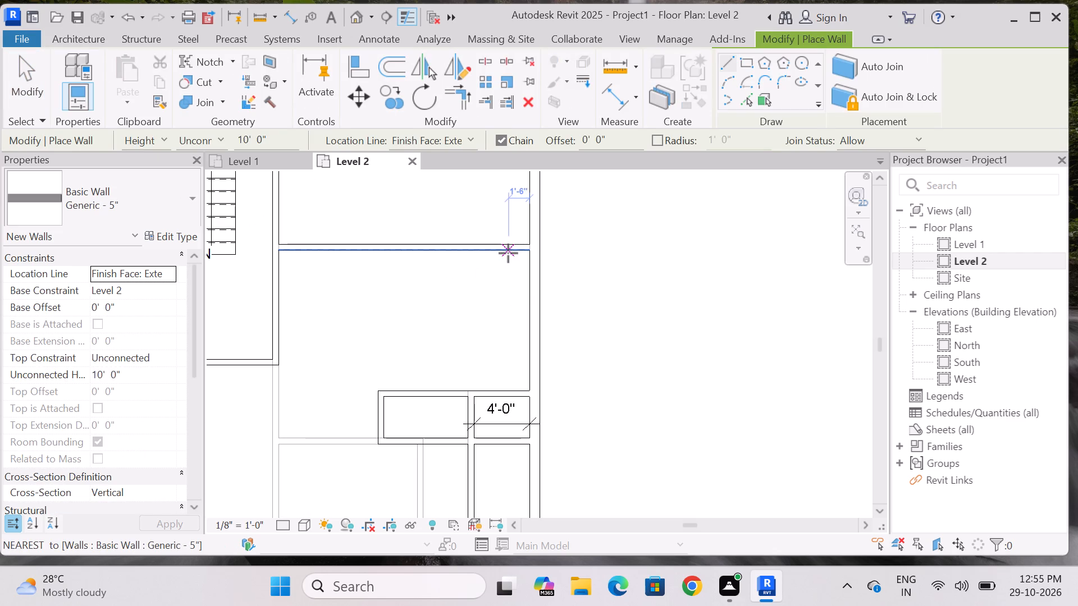
scroll(513, 288, "down", 4)
scroll(505, 268, "up", 4)
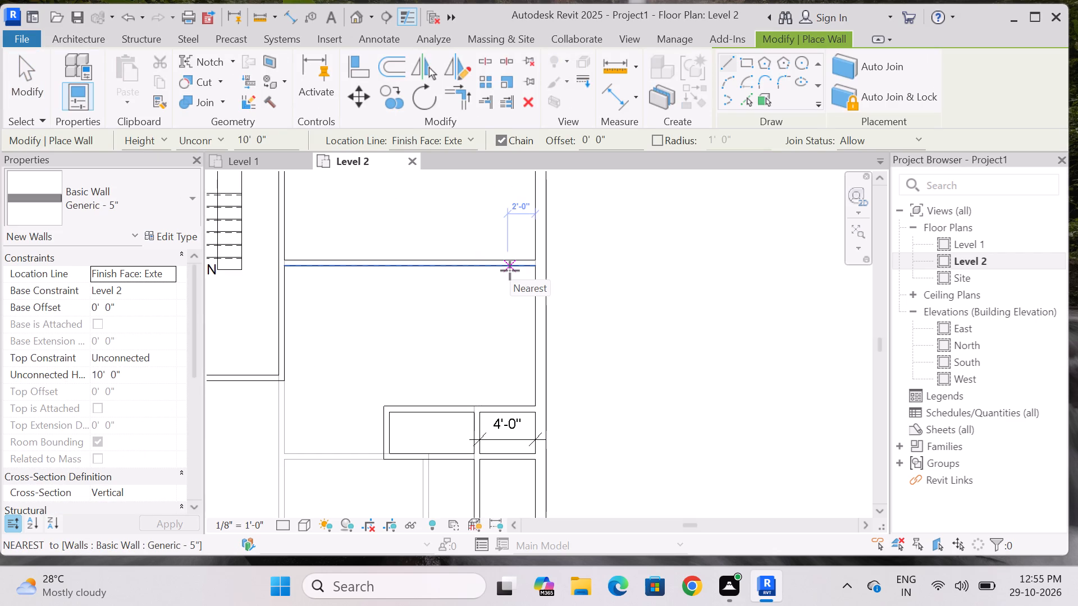
key("7")
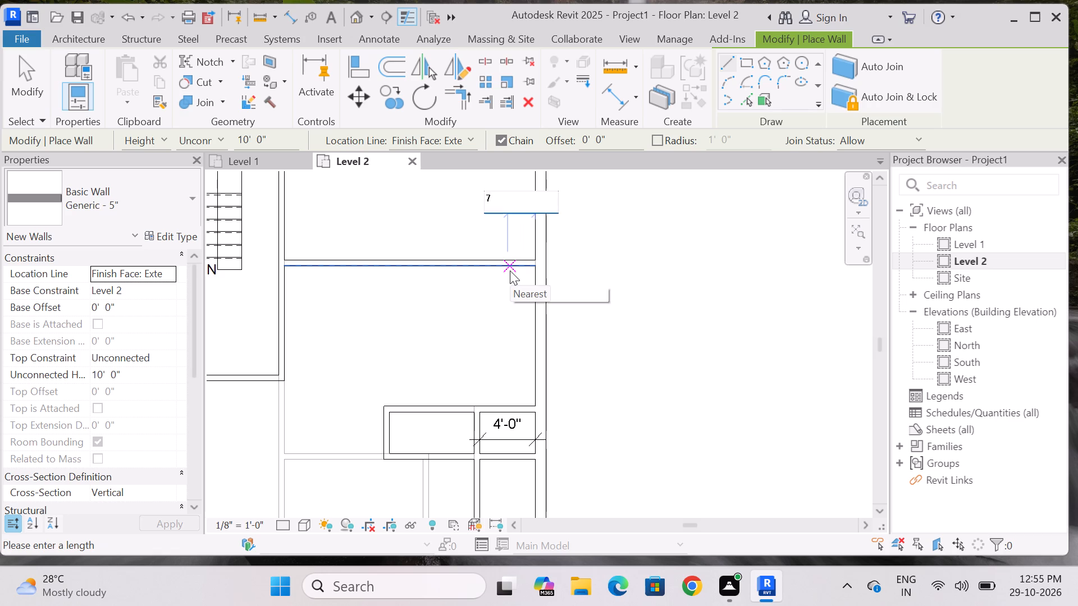
key("apostrophe")
key("Return")
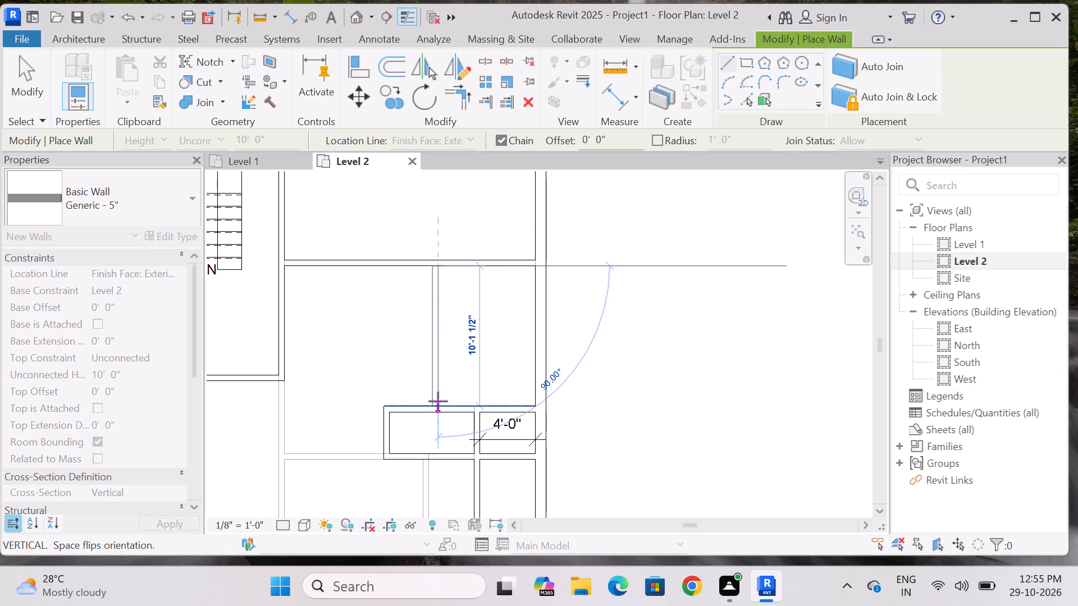
scroll(438, 402, "up", 2)
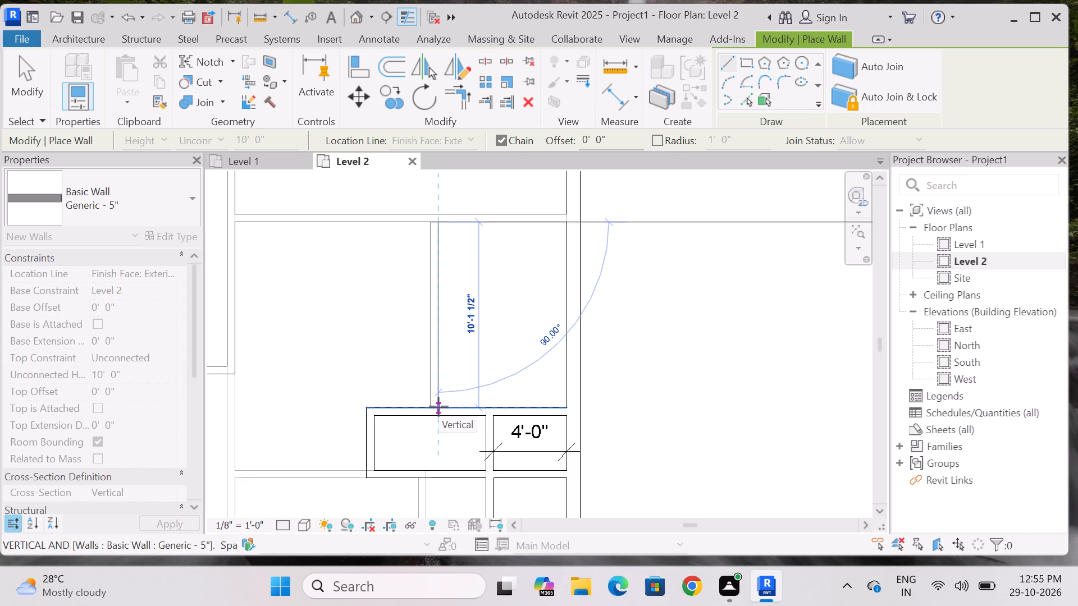
left_click(438, 407)
key("Escape")
scroll(516, 336, "down", 3)
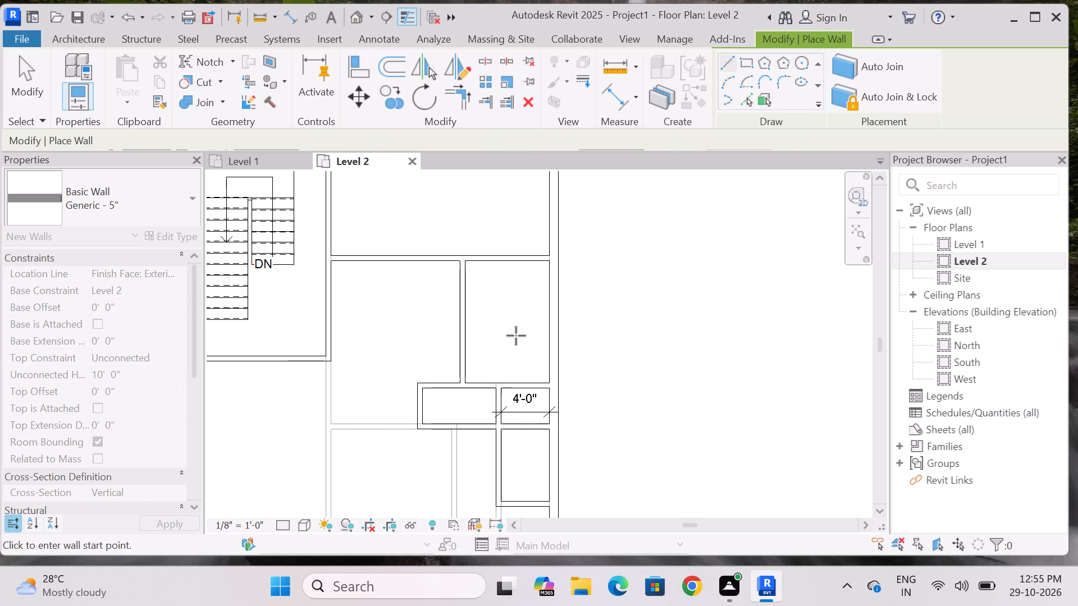
Draw a 5" wall west from the small room's northwest corner to line up with the stair room's east wall.
scroll(430, 350, "down", 2)
scroll(383, 377, "up", 2)
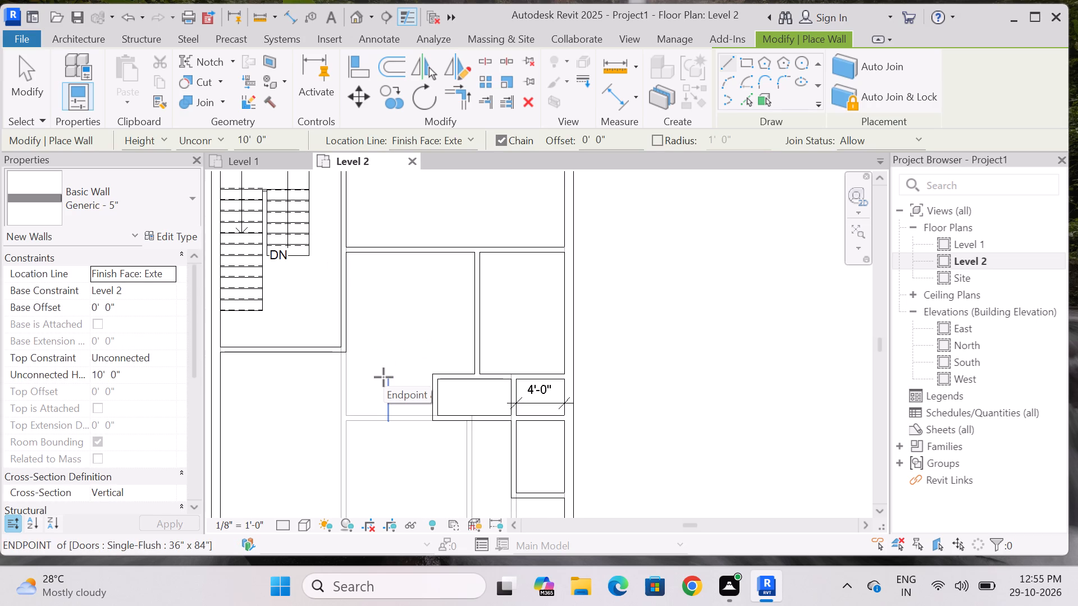
scroll(383, 377, "down", 3)
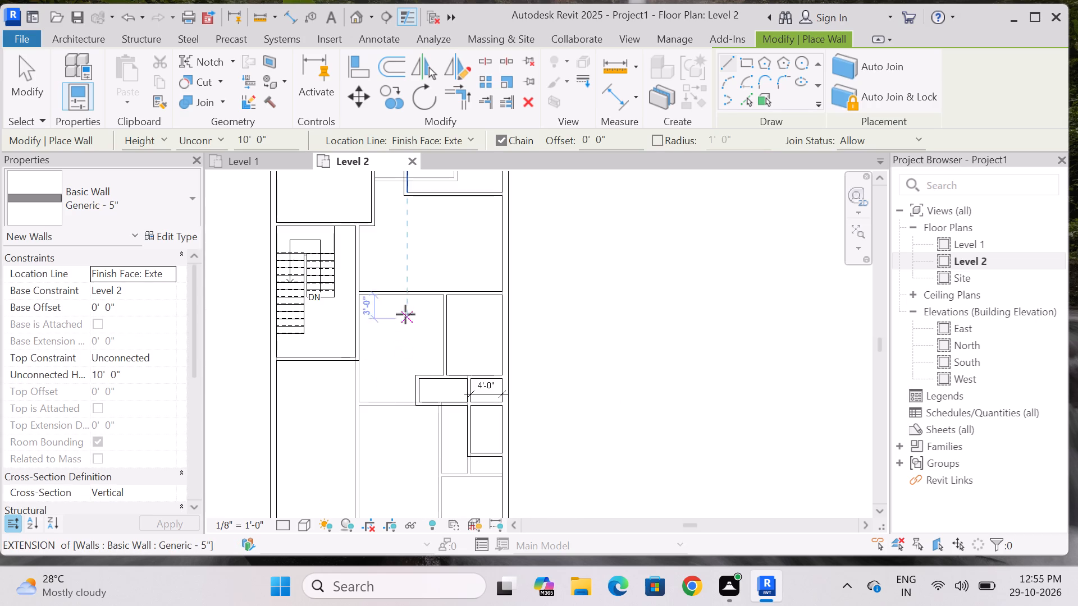
scroll(405, 314, "down", 2)
scroll(387, 353, "up", 3)
scroll(412, 320, "down", 3)
scroll(401, 360, "up", 6)
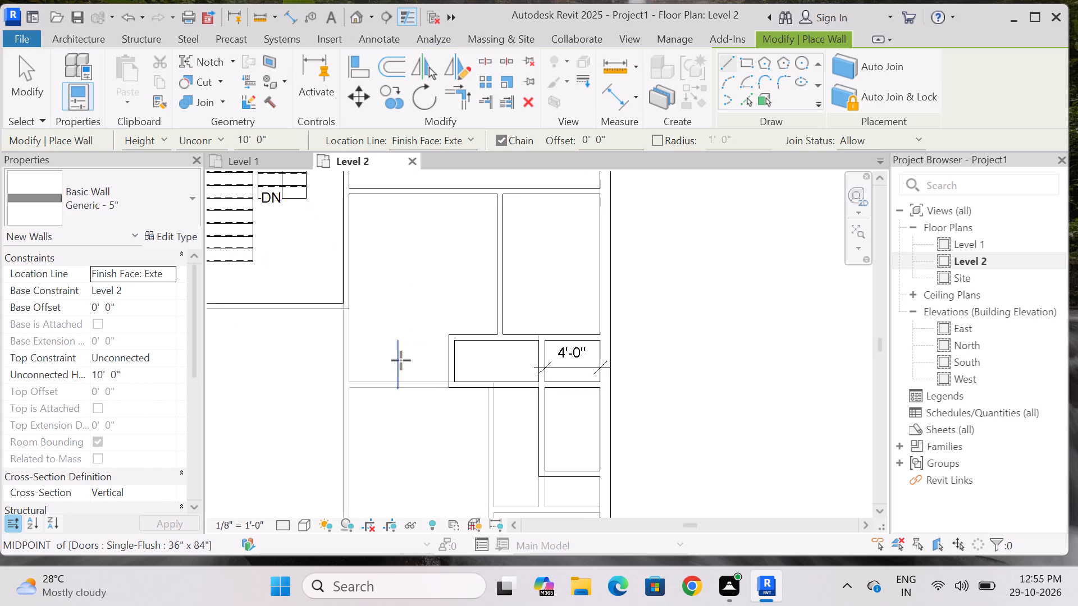
left_click(447, 334)
key("space")
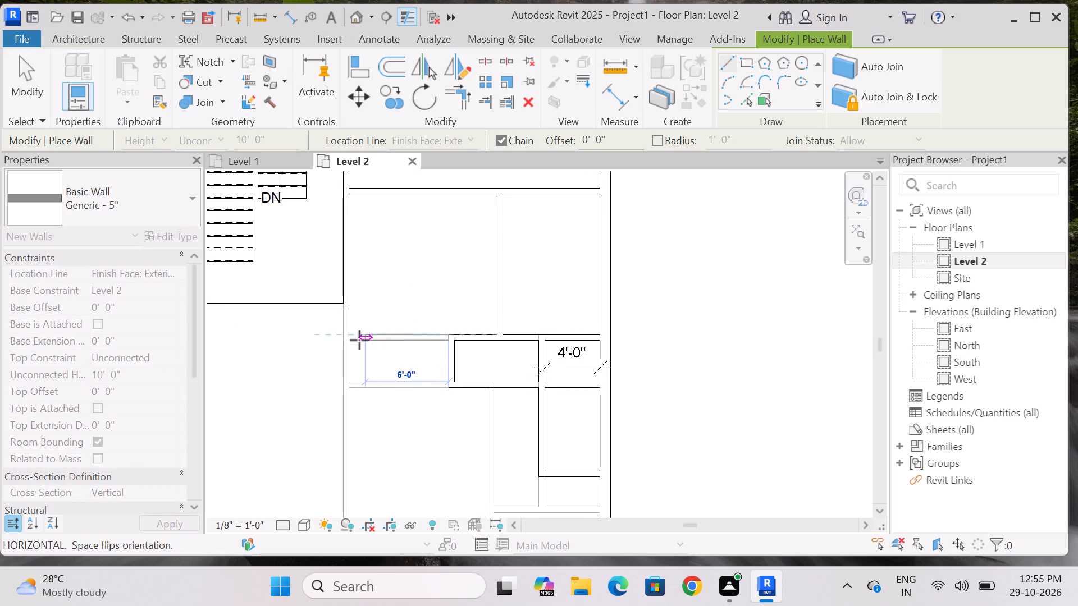
scroll(346, 340, "up", 6)
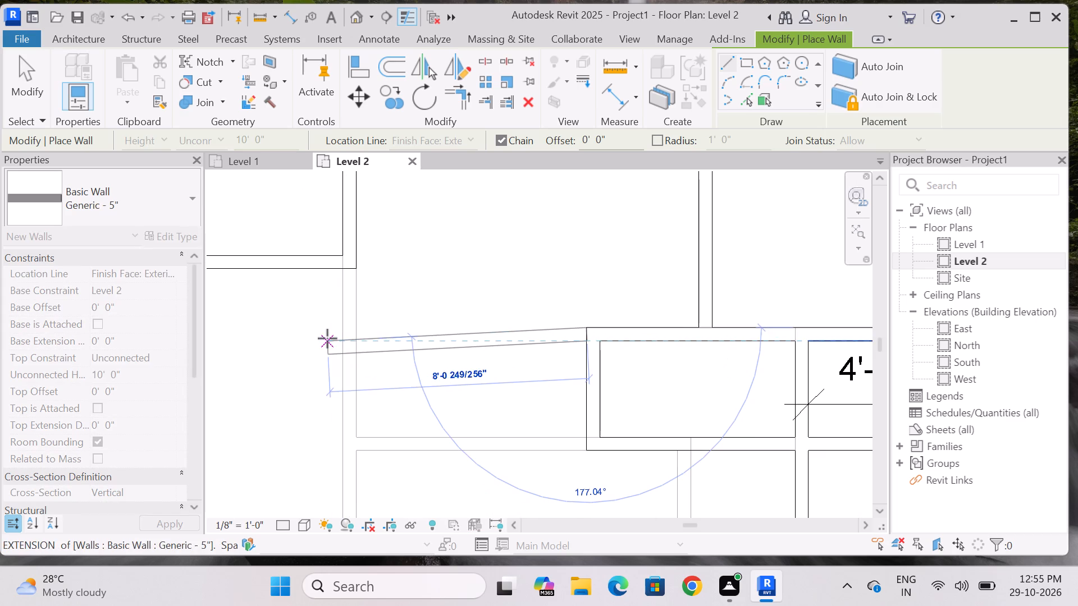
right_click_drag(350, 339, 386, 334)
right_click_drag(391, 333, 398, 333)
key("Escape")
right_click(396, 333)
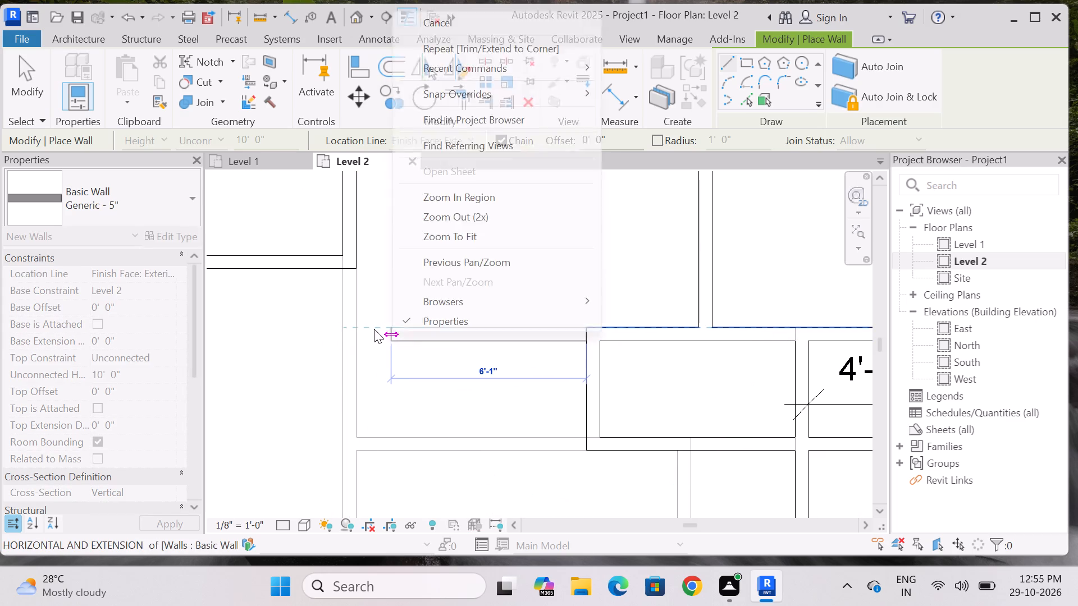
right_click_drag(367, 329, 354, 290)
left_click(359, 329)
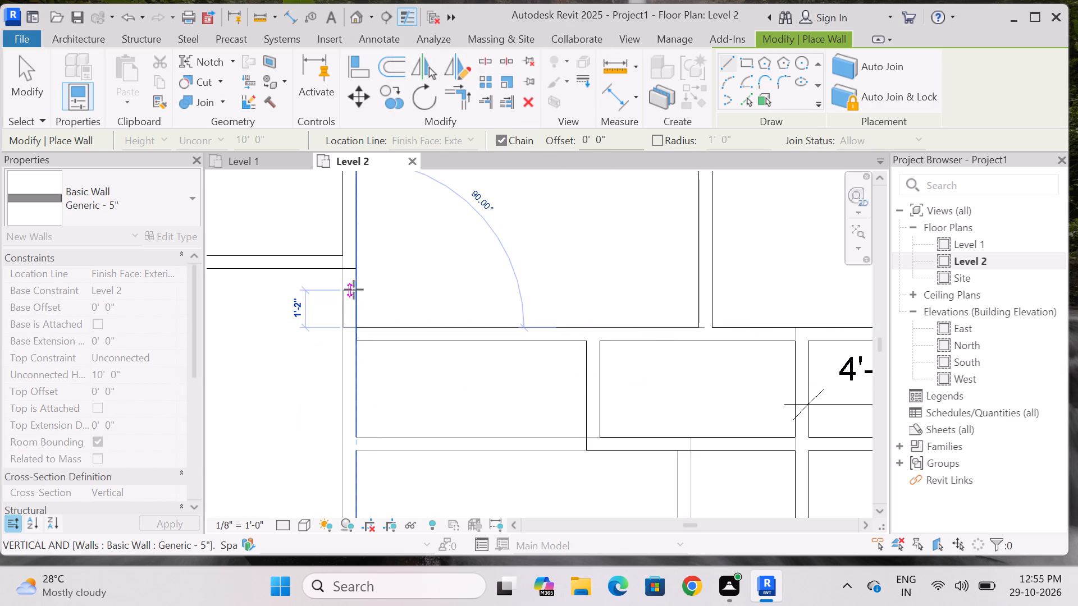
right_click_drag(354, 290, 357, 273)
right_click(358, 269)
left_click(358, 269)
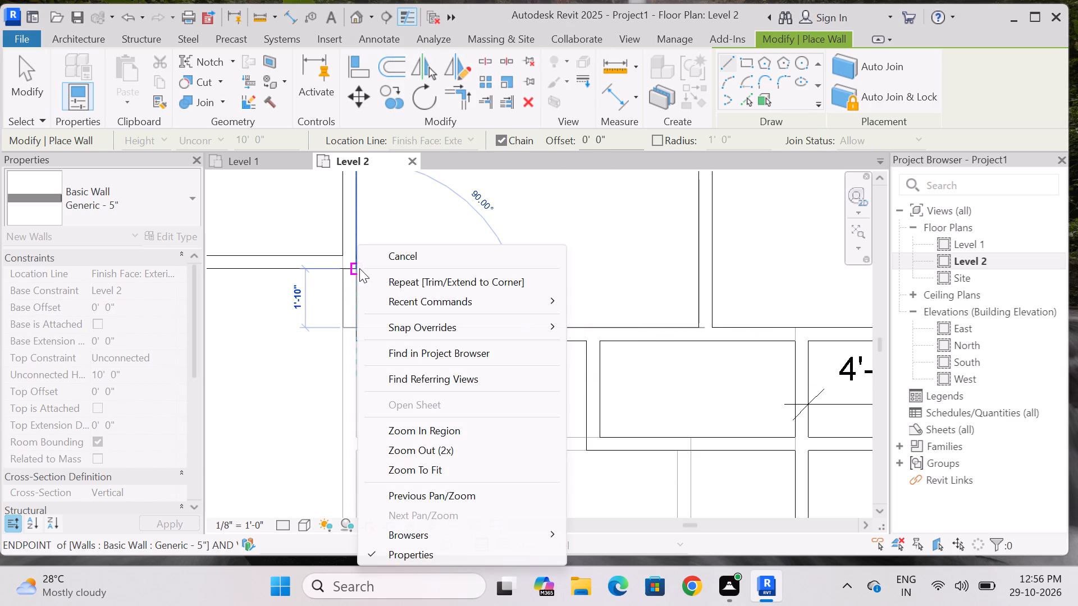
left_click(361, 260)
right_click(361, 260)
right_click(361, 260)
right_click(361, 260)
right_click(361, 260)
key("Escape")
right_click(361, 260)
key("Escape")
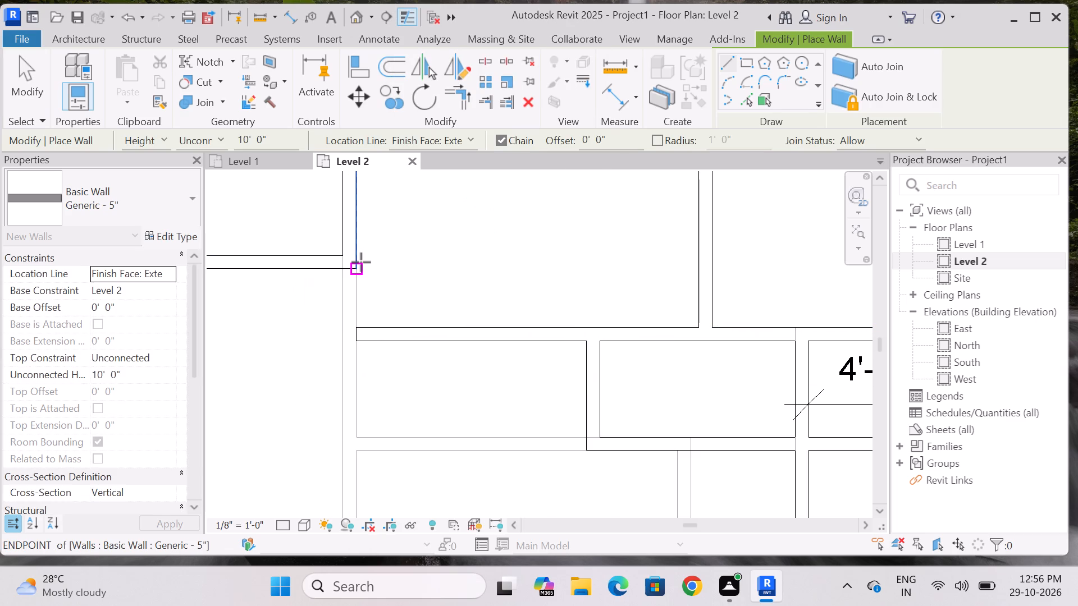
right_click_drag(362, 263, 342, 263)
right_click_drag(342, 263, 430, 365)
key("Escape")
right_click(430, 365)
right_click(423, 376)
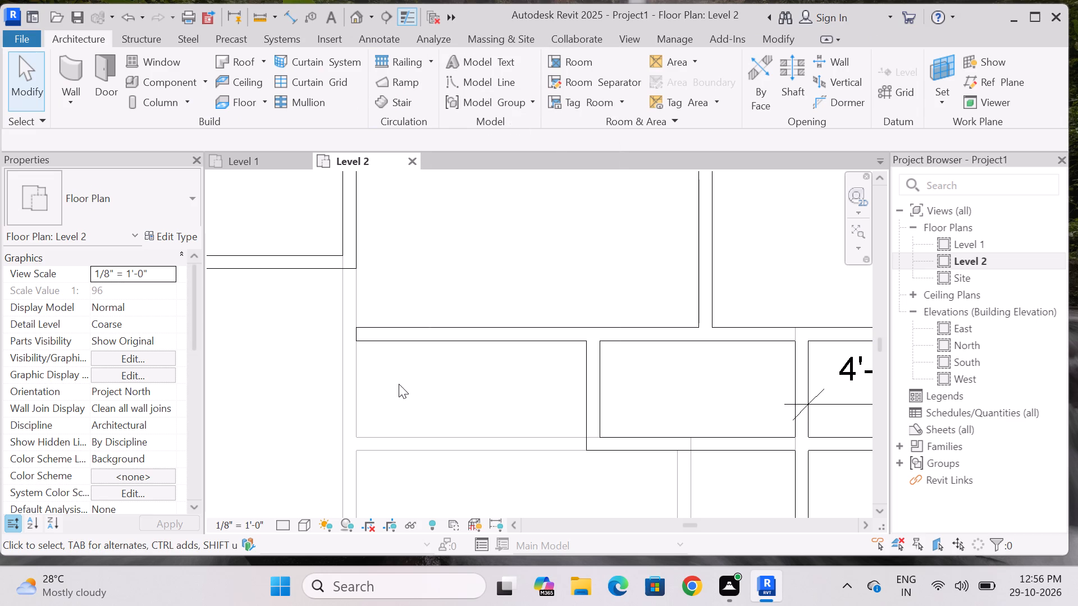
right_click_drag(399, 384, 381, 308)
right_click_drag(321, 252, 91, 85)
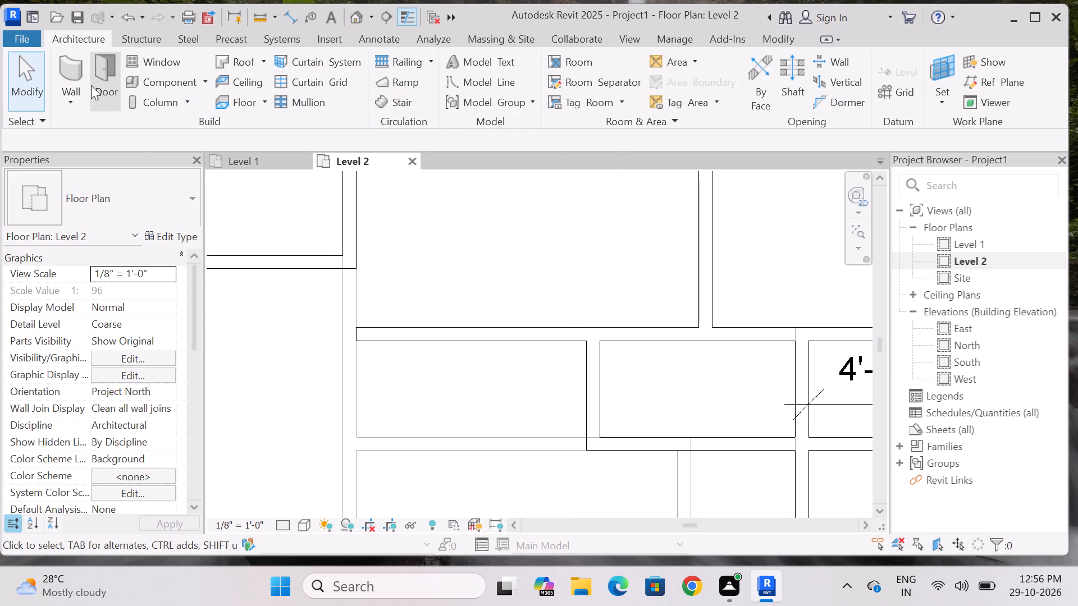
Draw a 5" wall about 2'-0" south from the stair room's southeast corner to the new east–west wall's west end.
right_click_drag(91, 85, 359, 313)
left_click(85, 77)
left_click(355, 268)
right_click(359, 313)
right_click(359, 317)
right_click(359, 317)
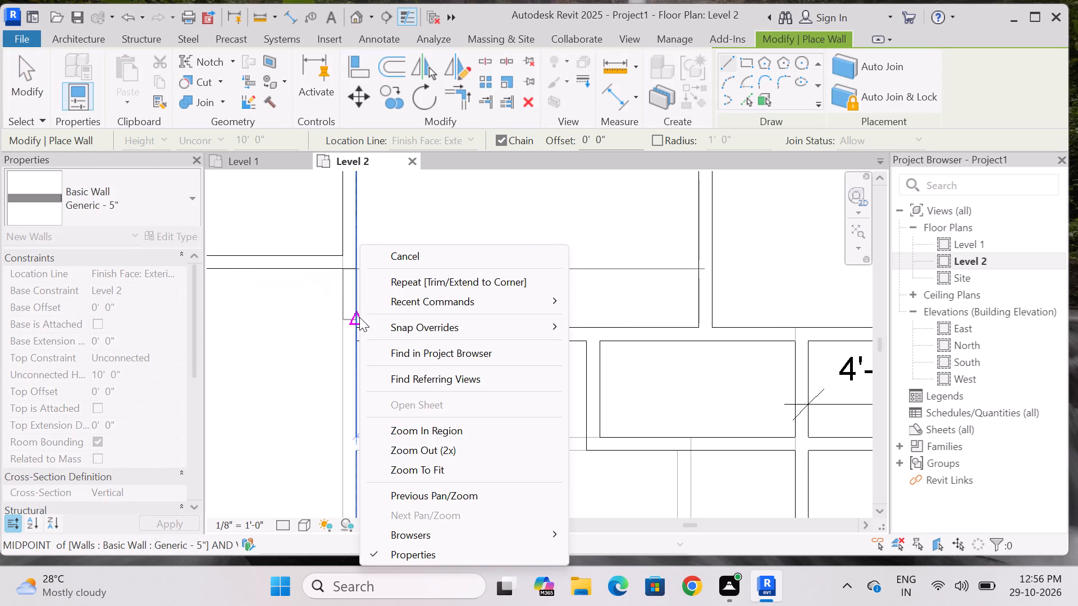
key("Escape")
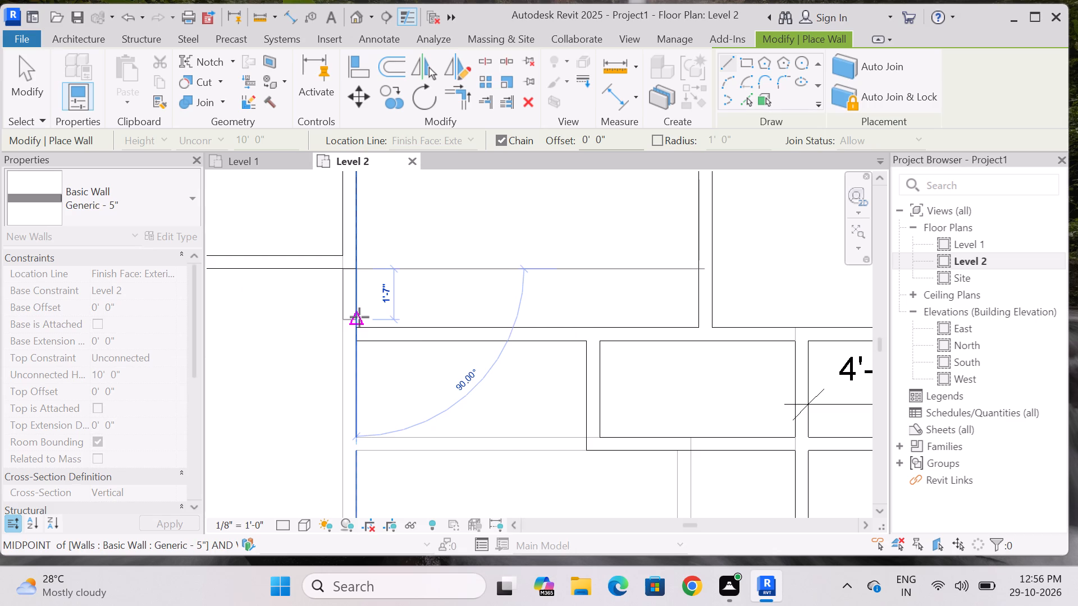
right_click_drag(359, 317, 356, 334)
key("Escape")
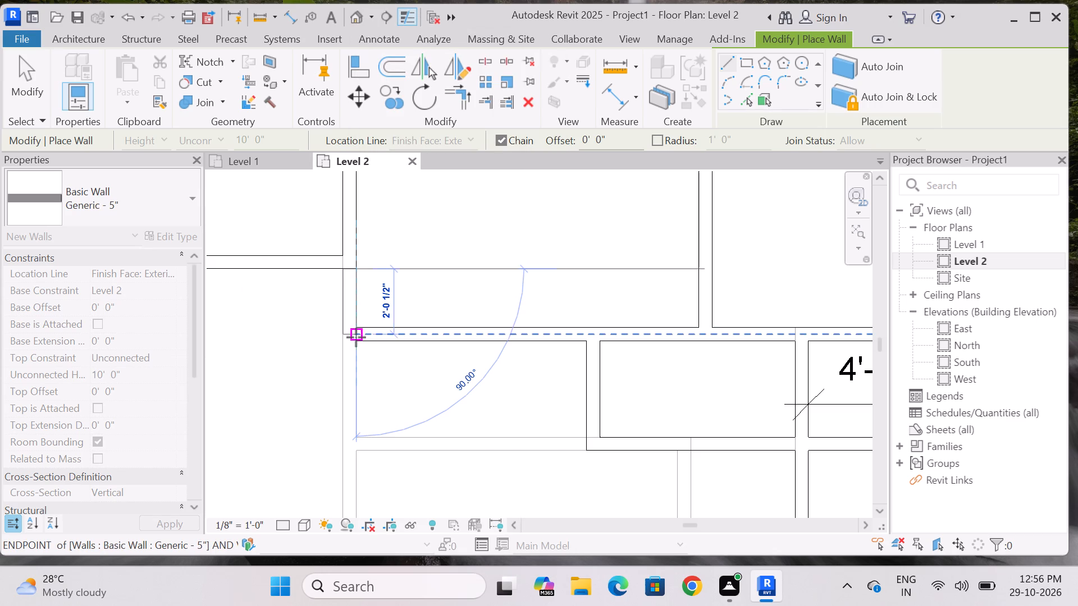
left_click(356, 330)
right_click(356, 330)
right_click_drag(356, 330, 357, 336)
key("Escape")
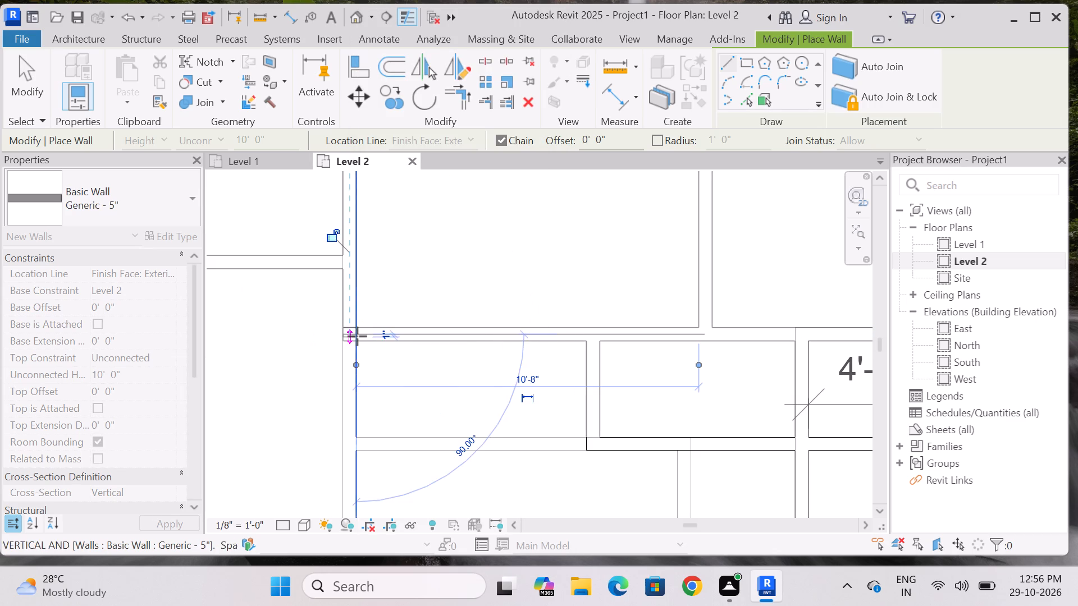
right_click_drag(357, 336, 385, 362)
key("Escape")
key("Escape")
right_click(446, 341)
right_click(446, 341)
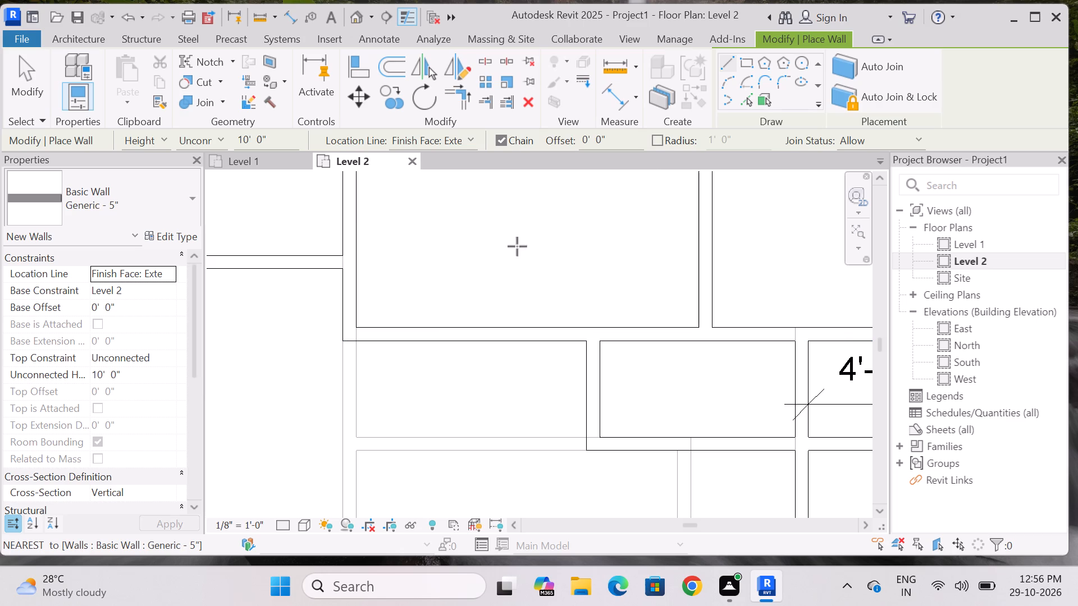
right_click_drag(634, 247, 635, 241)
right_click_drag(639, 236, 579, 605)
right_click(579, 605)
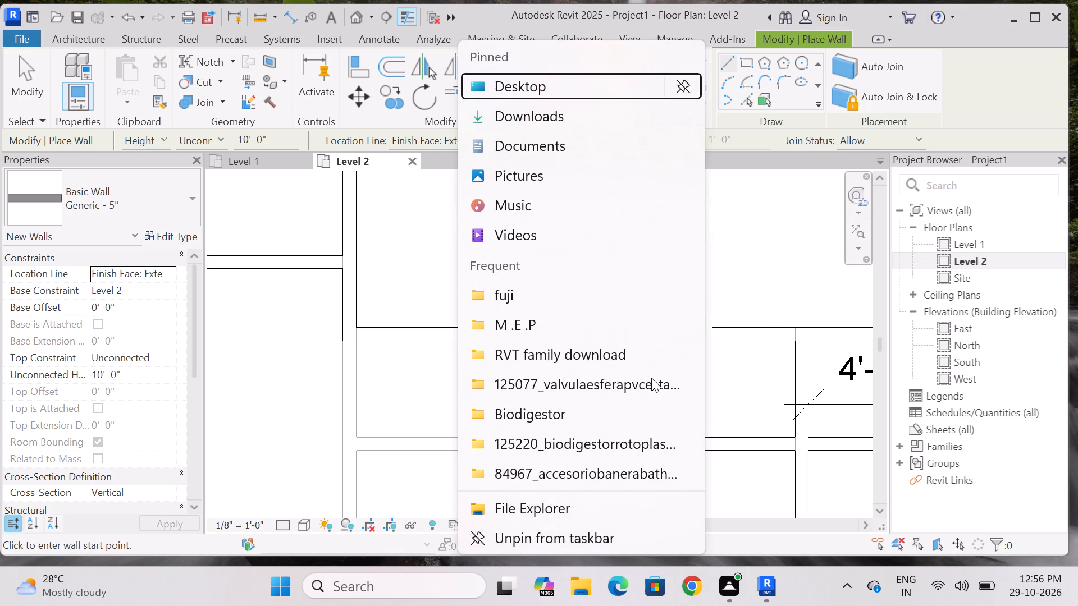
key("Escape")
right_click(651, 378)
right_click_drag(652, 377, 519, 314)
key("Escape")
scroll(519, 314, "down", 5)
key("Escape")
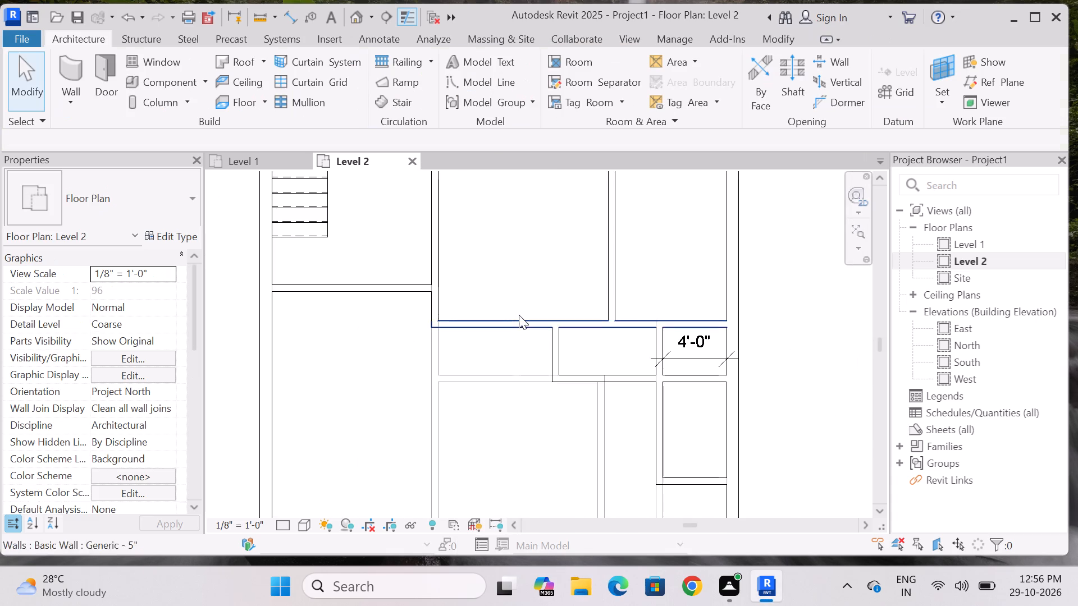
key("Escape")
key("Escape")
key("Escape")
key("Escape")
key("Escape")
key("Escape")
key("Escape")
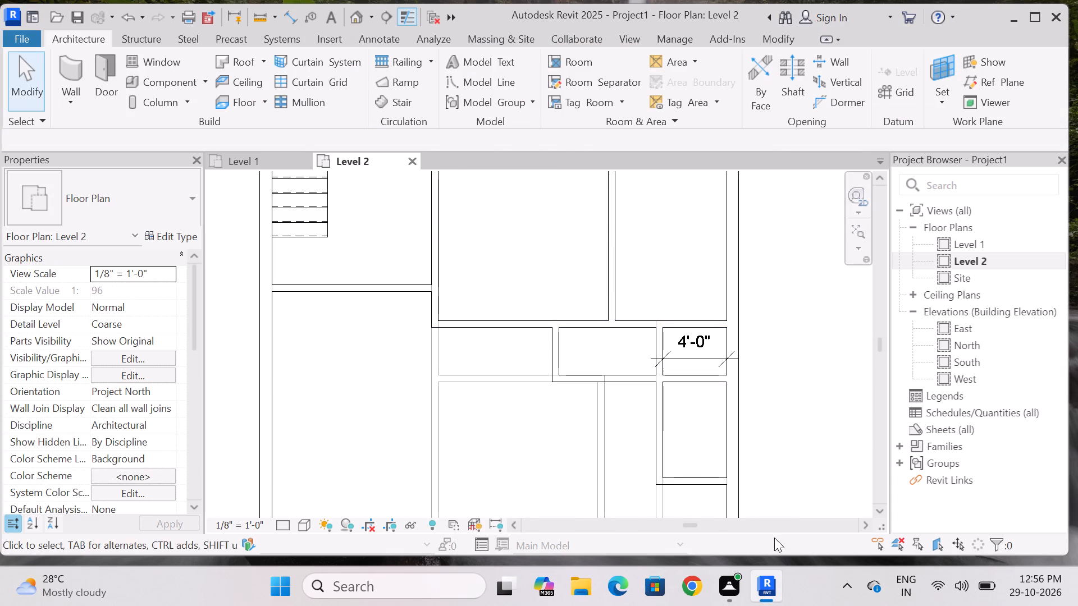
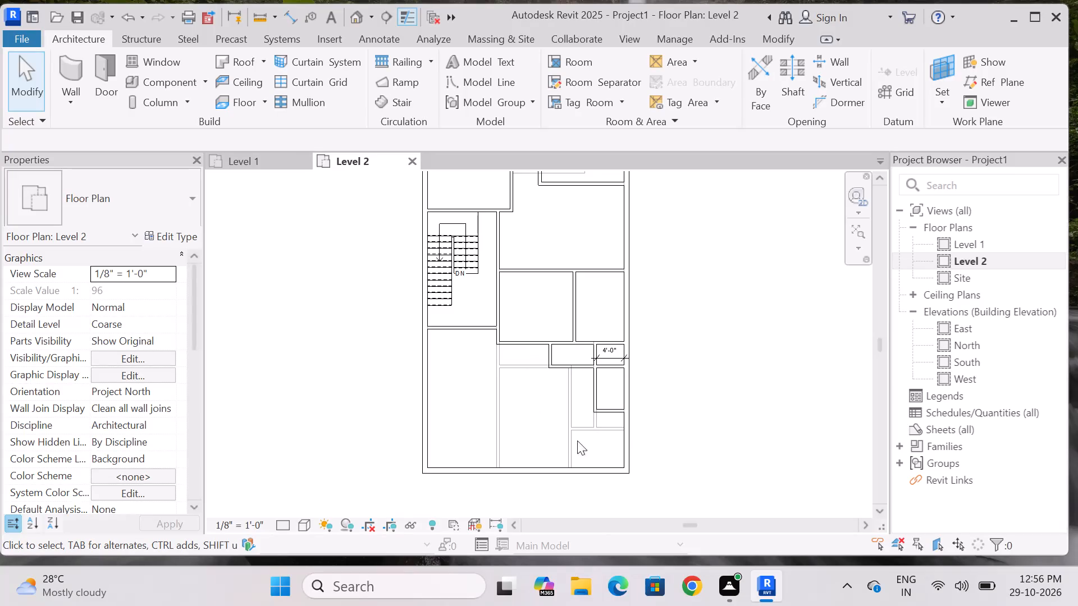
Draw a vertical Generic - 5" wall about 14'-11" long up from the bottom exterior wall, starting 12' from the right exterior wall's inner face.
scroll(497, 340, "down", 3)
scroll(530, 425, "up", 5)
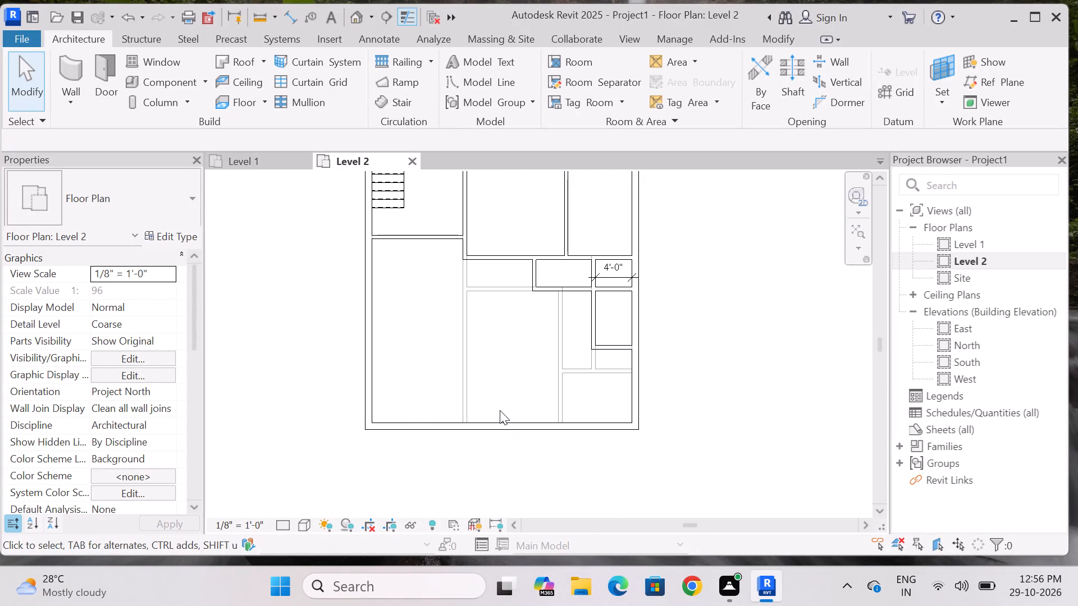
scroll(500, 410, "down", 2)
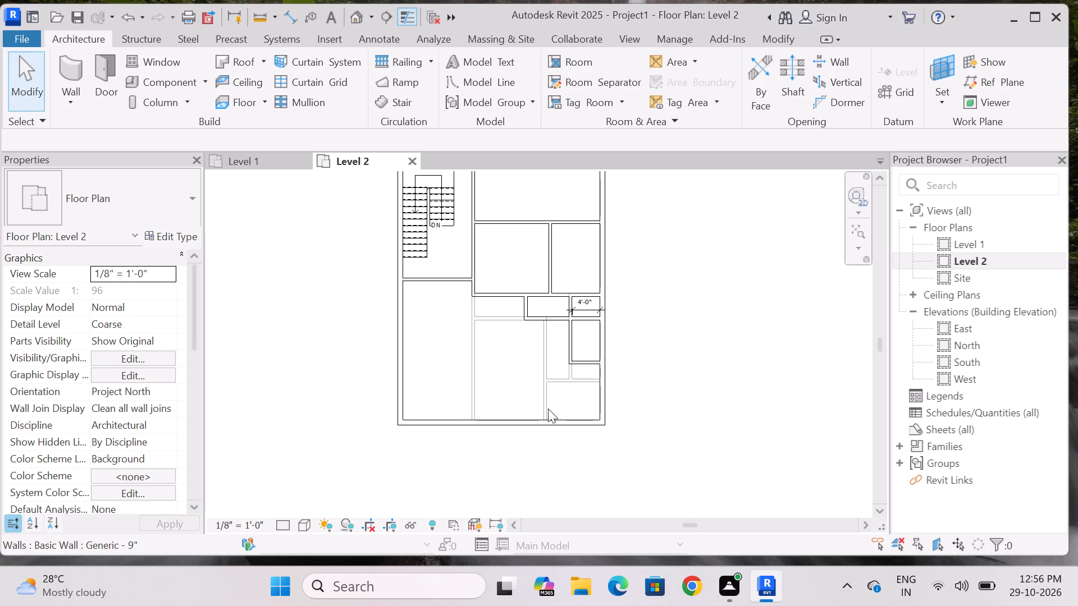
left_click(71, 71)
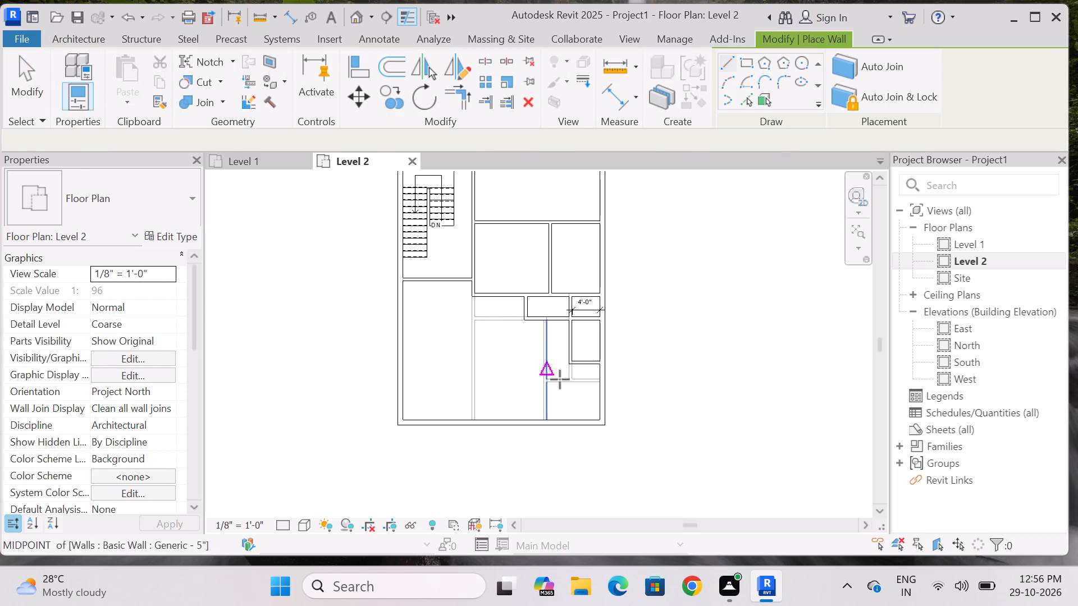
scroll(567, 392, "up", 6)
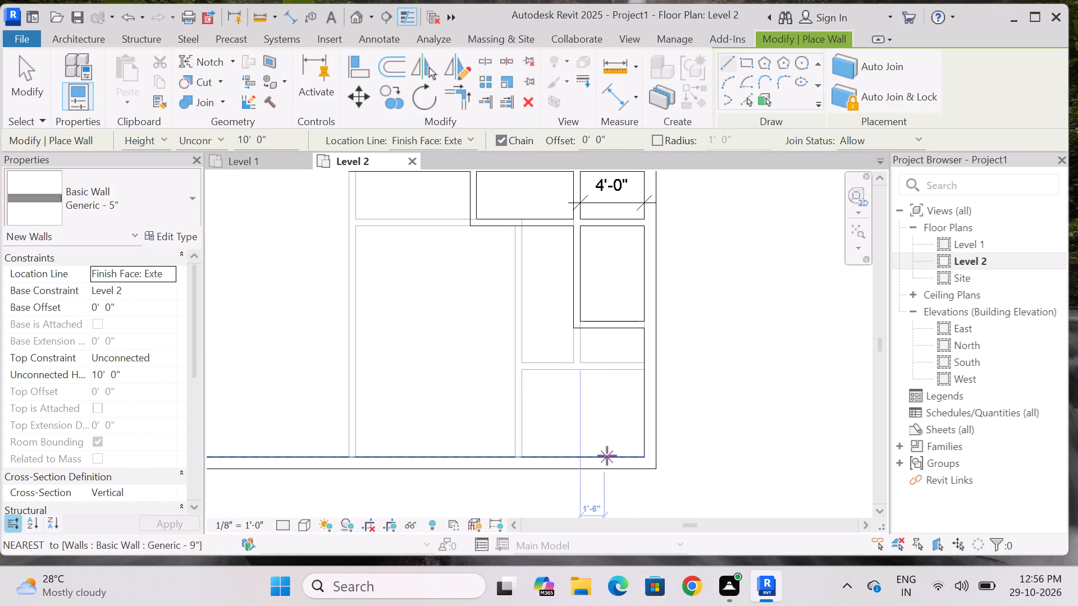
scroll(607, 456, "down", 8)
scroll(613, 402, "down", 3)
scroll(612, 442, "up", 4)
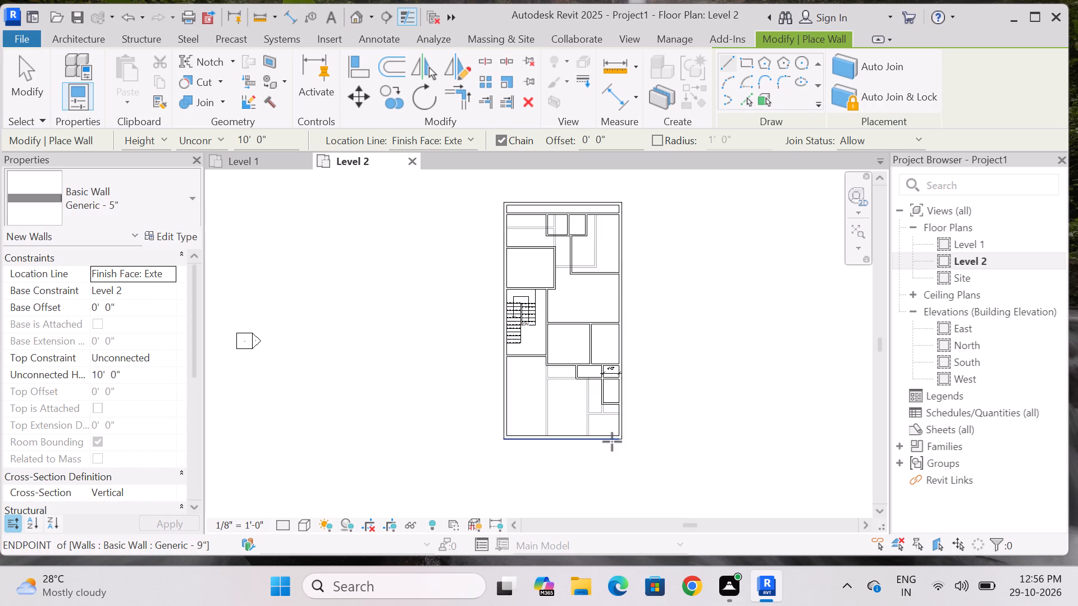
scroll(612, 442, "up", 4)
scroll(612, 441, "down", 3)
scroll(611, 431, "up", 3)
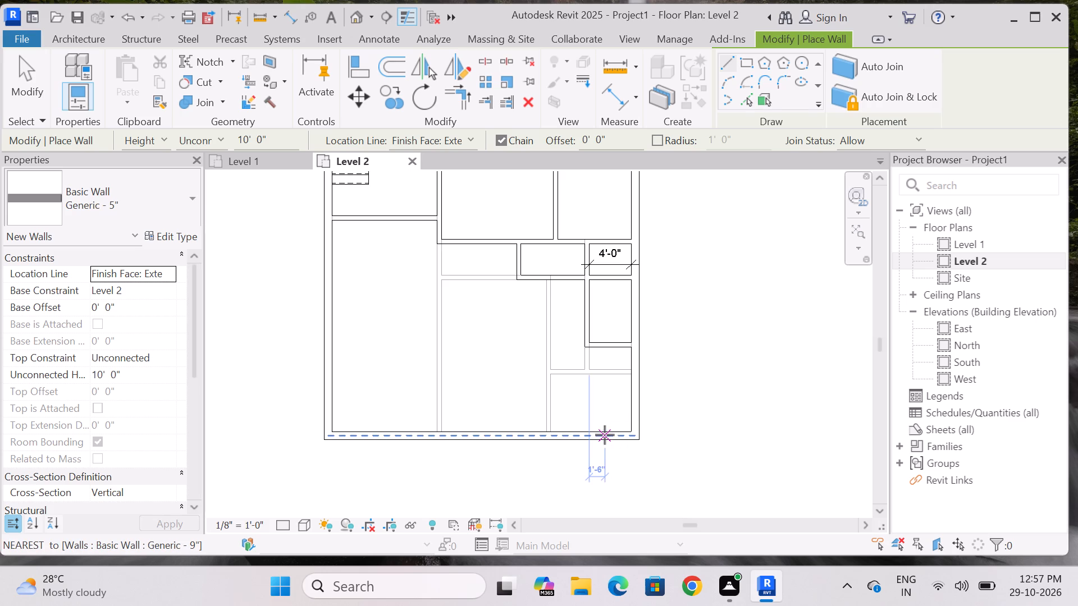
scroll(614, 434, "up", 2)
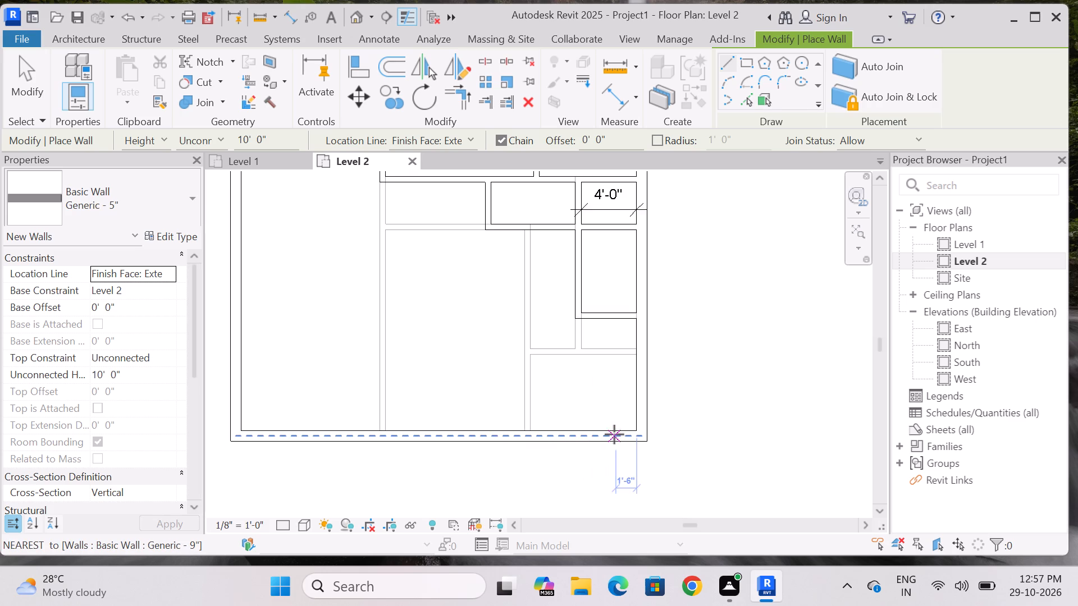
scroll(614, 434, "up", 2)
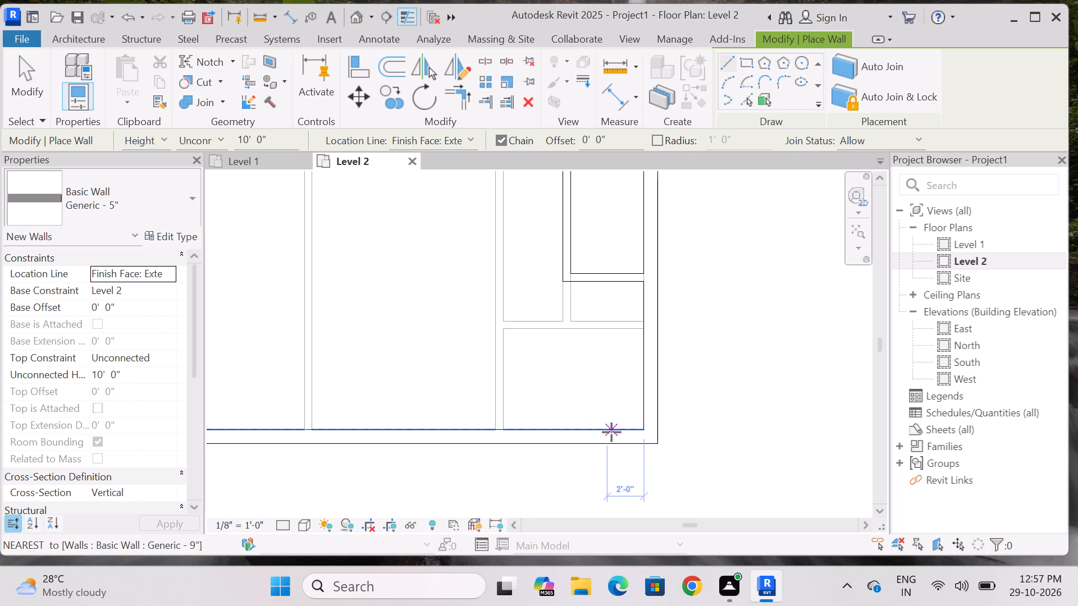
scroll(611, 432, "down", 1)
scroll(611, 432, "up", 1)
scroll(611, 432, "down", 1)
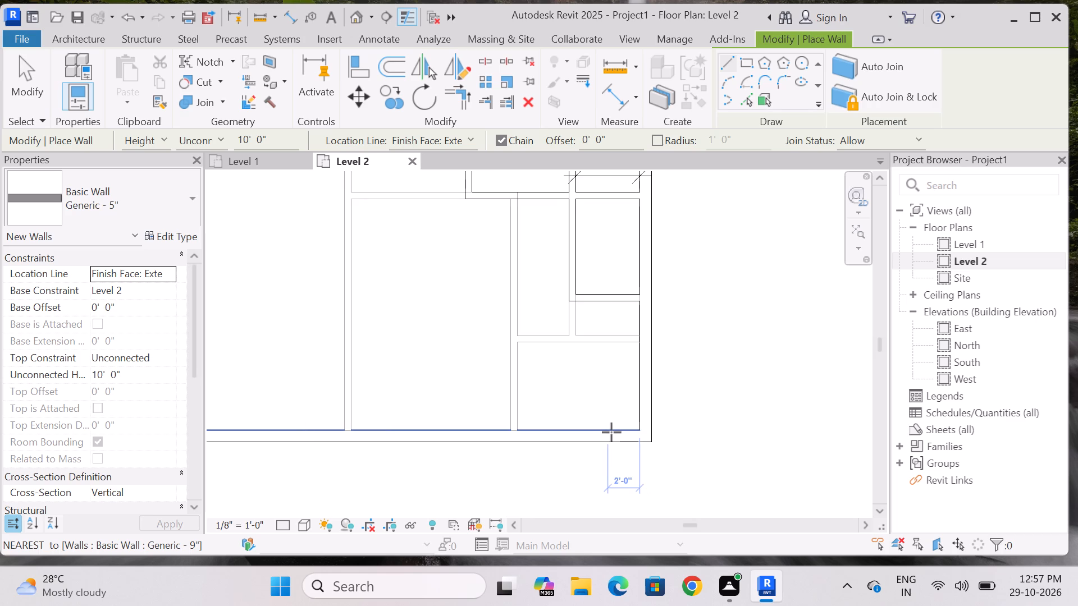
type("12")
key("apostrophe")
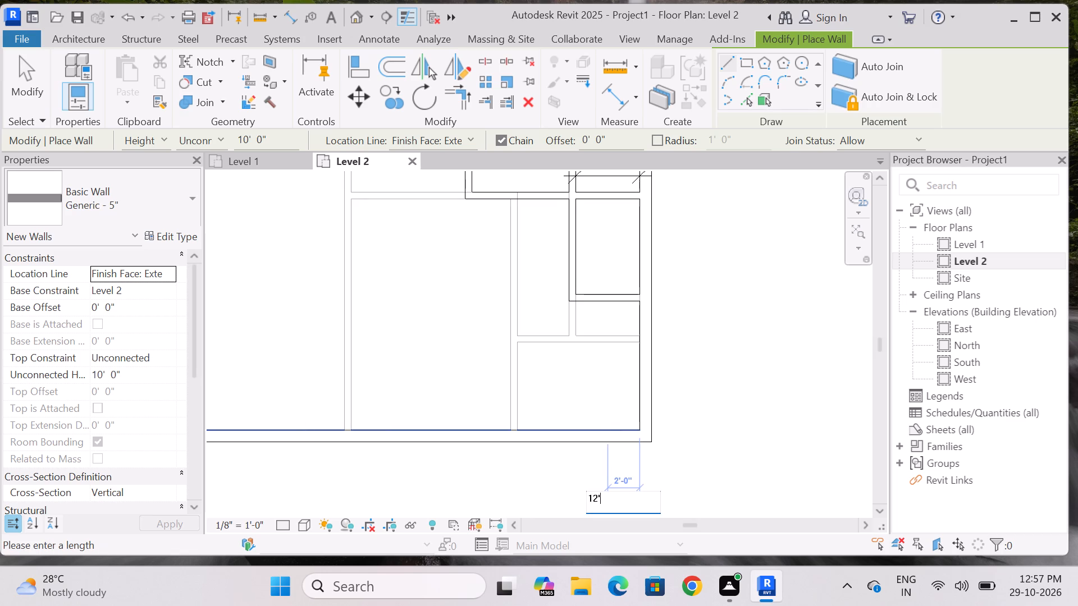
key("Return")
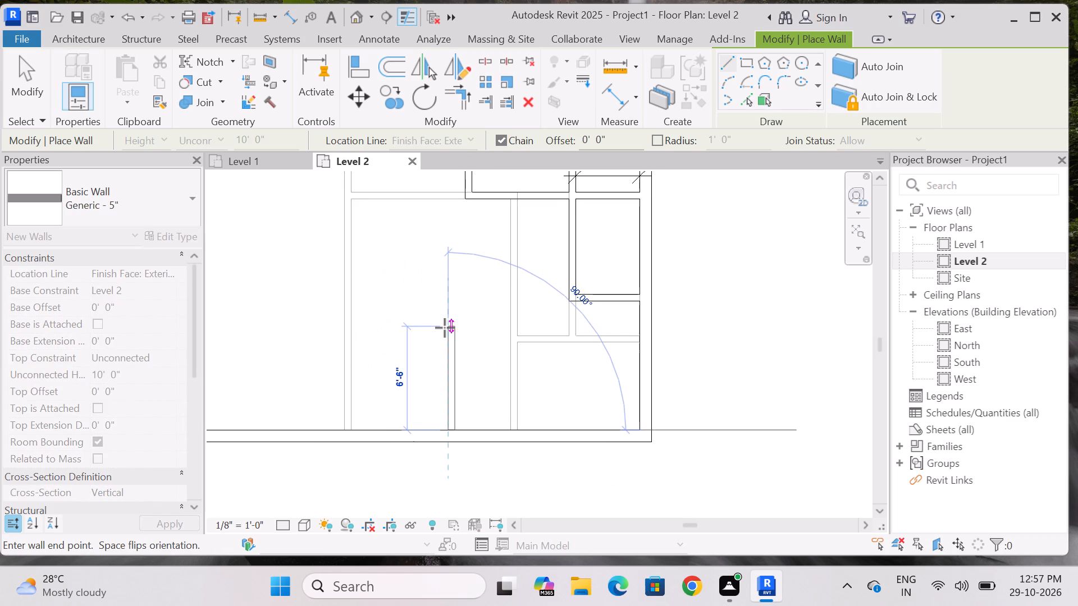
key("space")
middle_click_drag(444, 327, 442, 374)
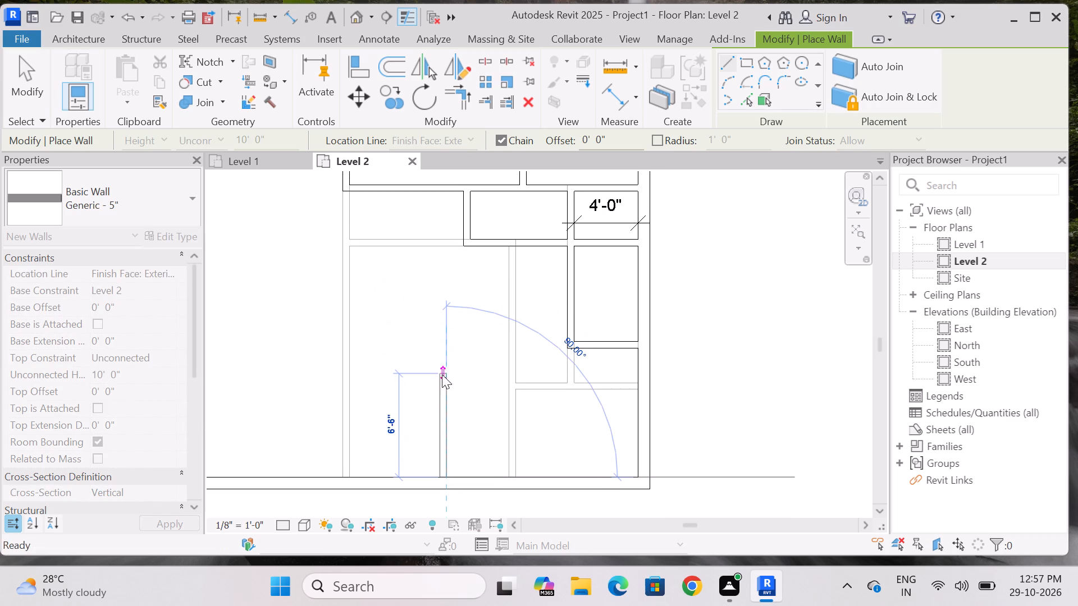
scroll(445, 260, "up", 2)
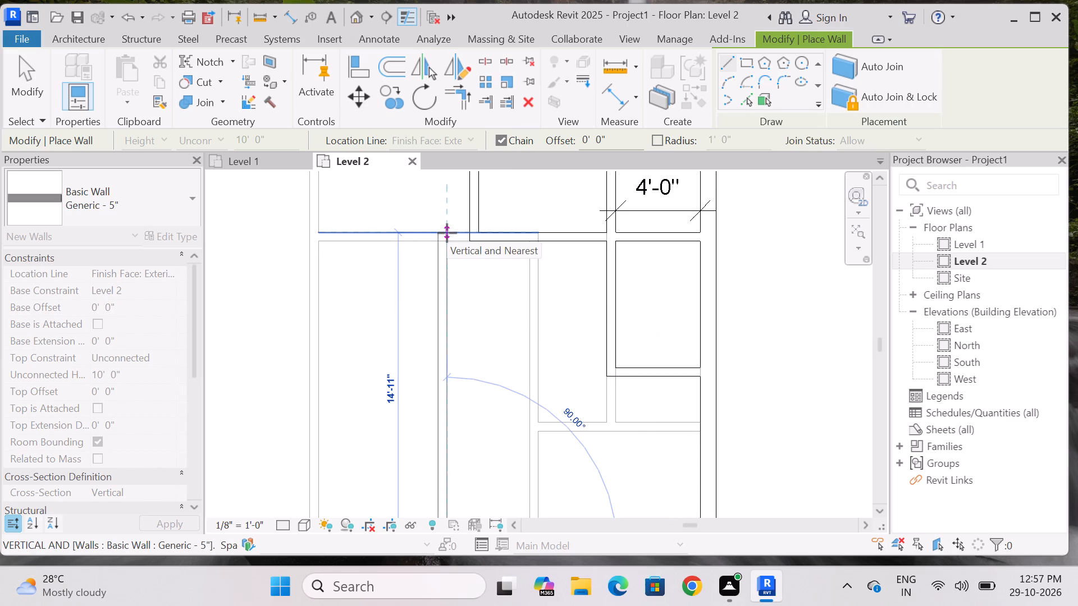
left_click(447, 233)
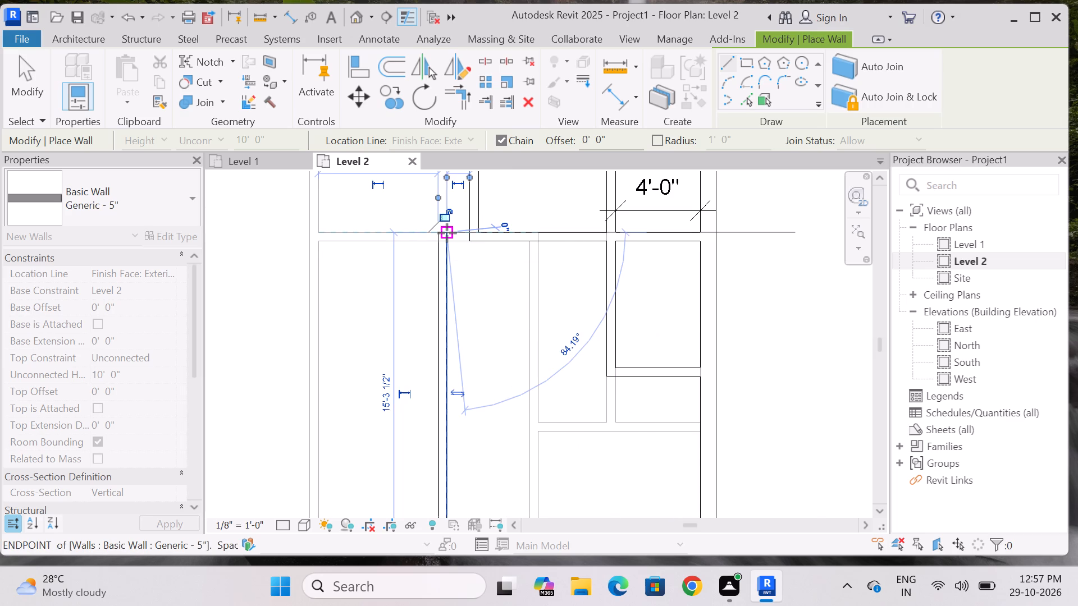
Continue the chain with a horizontal wall about 1'-1" long, joining the vertical wall's top to the existing corridor wall corner.
scroll(447, 233, "up", 6)
key("space")
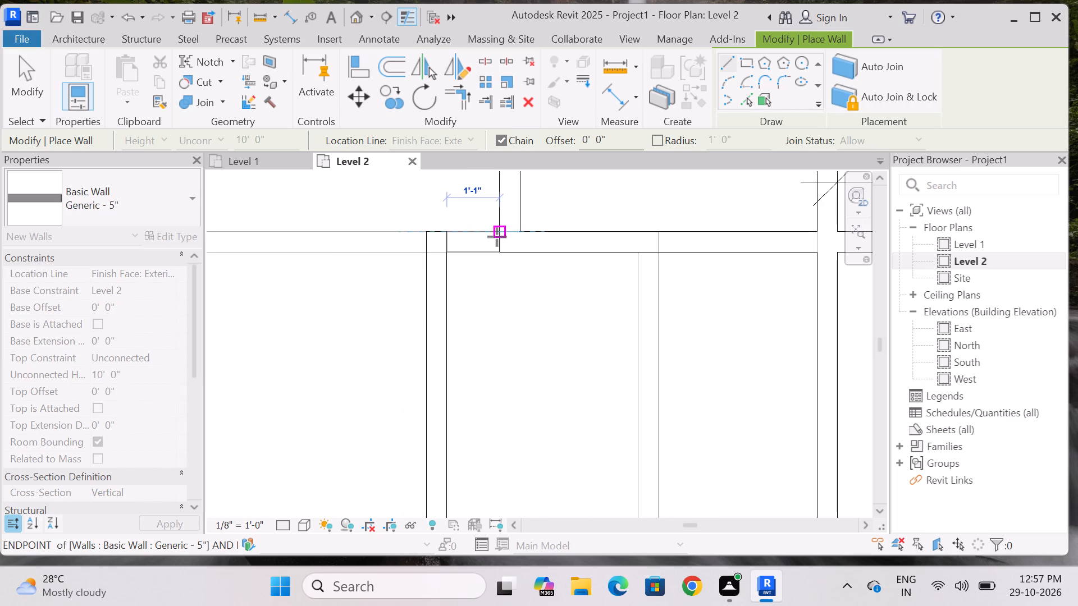
left_click(497, 235)
key("Escape")
scroll(358, 238, "down", 2)
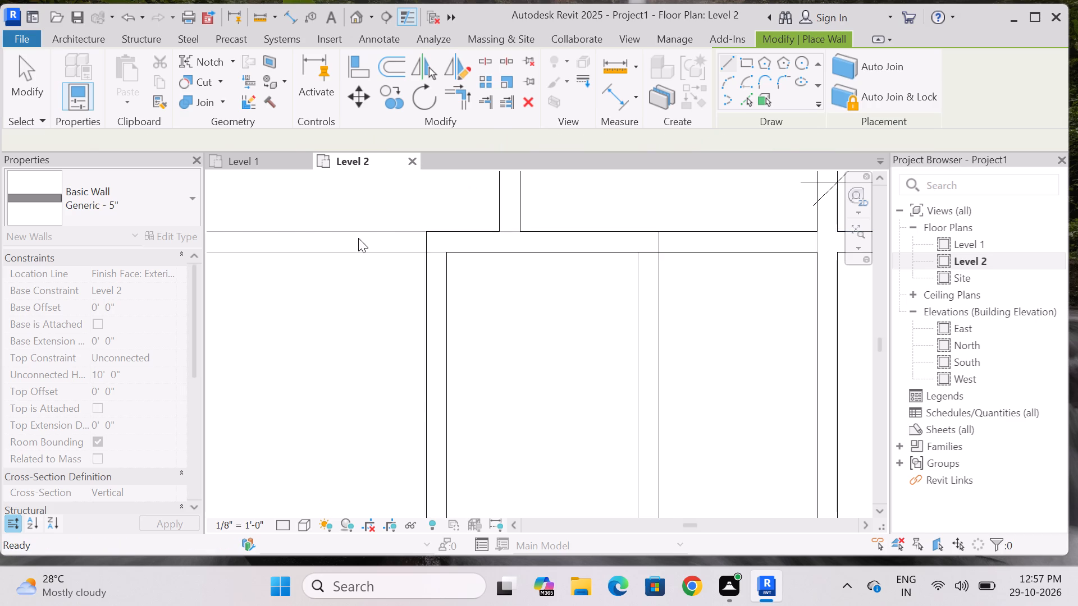
scroll(358, 238, "down", 9)
key("Escape")
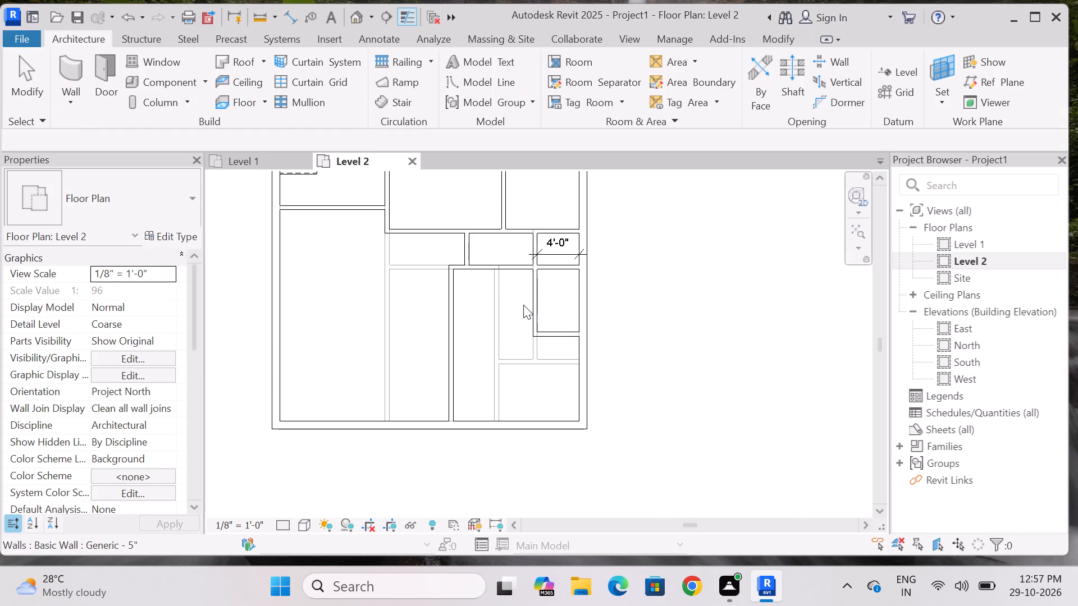
key("Escape")
Delete the short vertical wall crossing the corridor, to the left of the 4'-0" wide space.
scroll(488, 347, "down", 4)
scroll(524, 301, "up", 3)
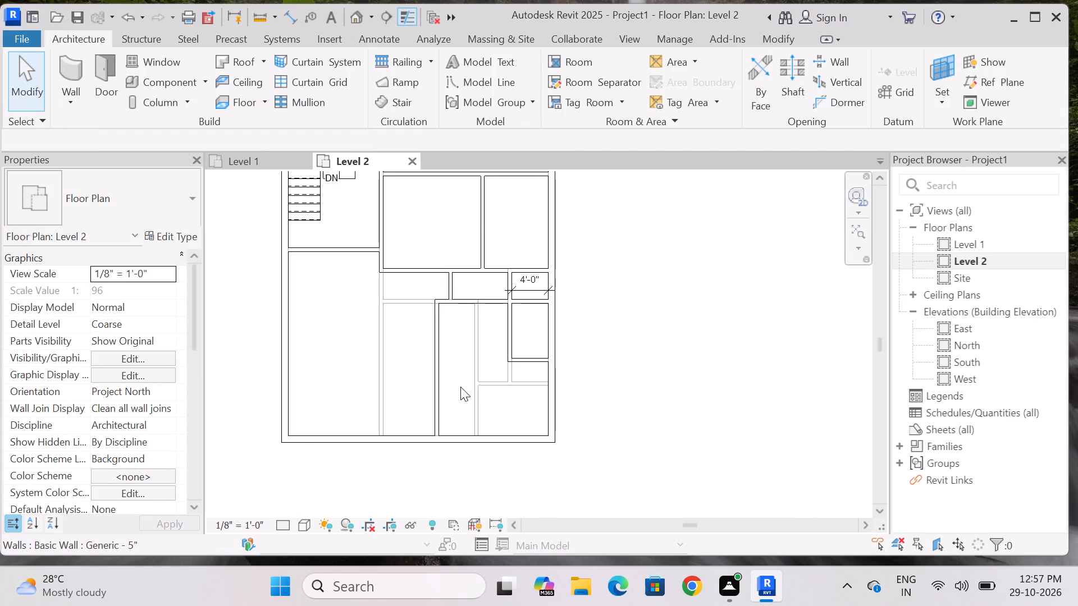
scroll(460, 387, "down", 1)
scroll(486, 304, "up", 3)
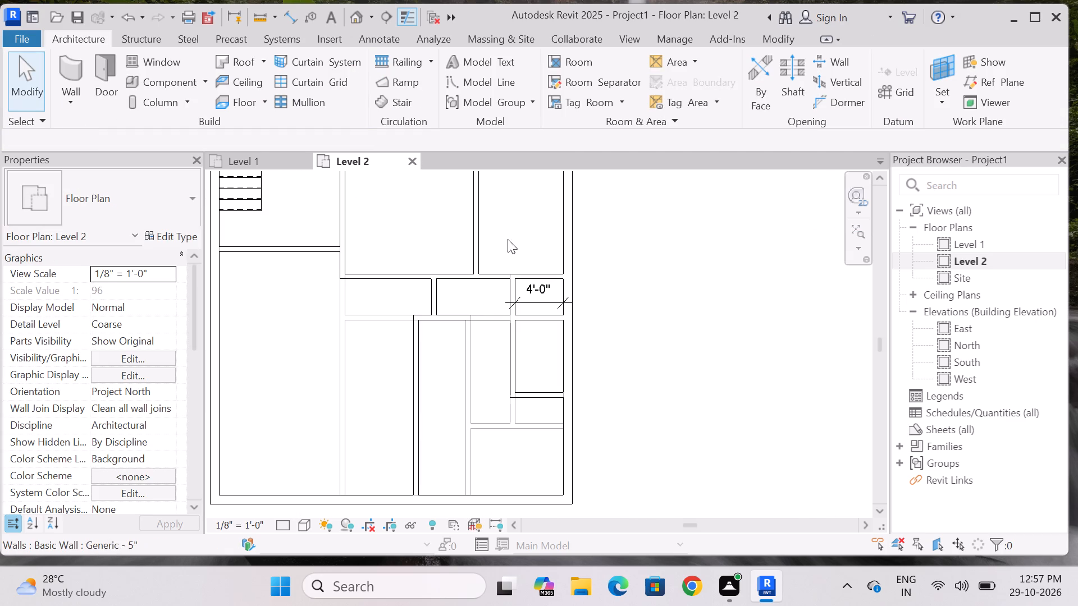
scroll(489, 315, "down", 2)
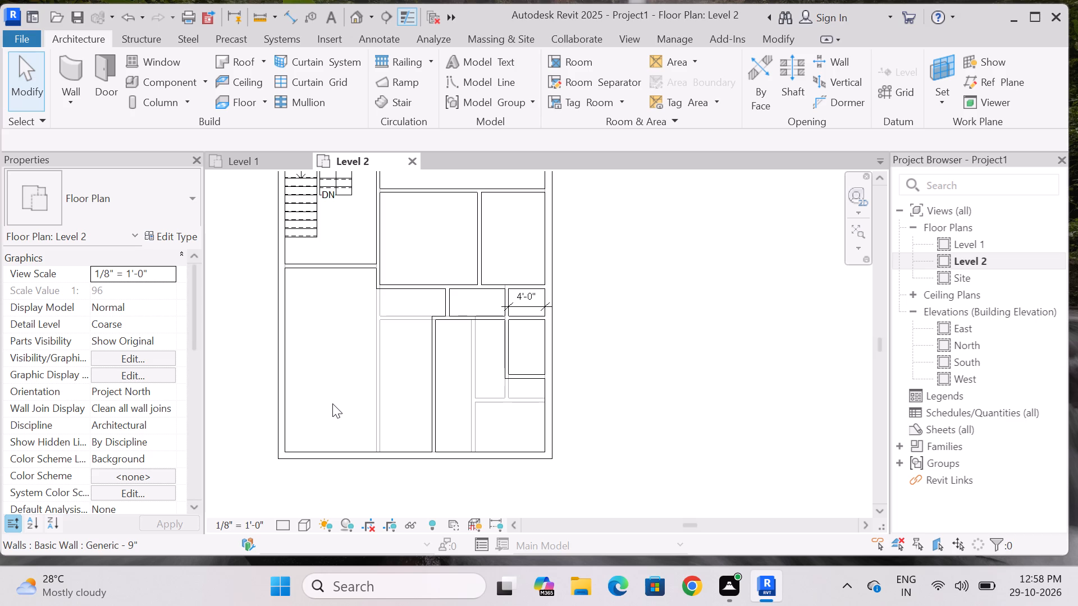
scroll(463, 301, "up", 3)
left_click(447, 308)
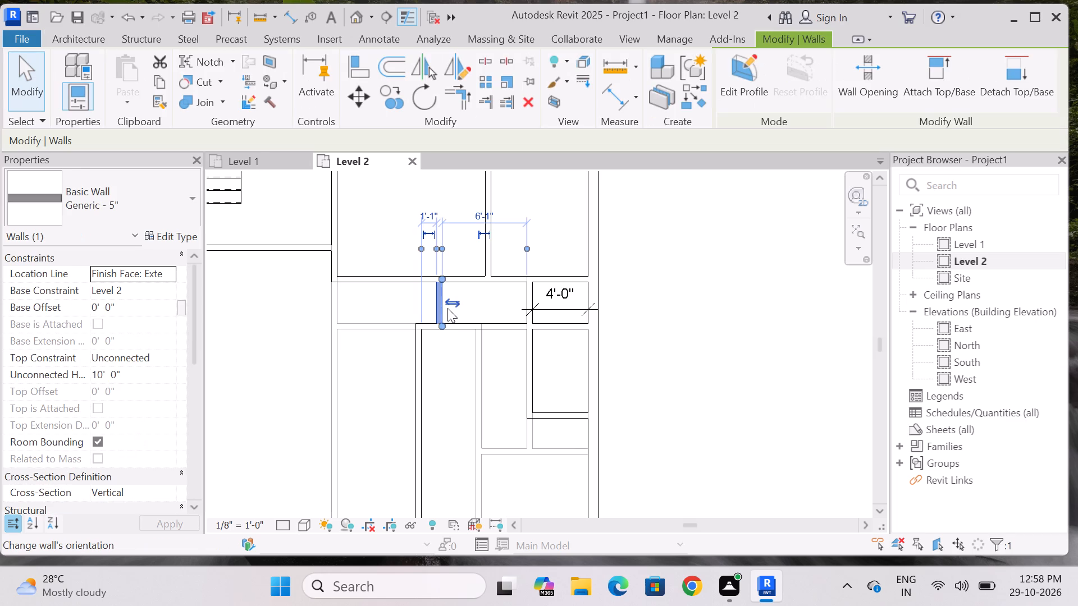
key("Delete")
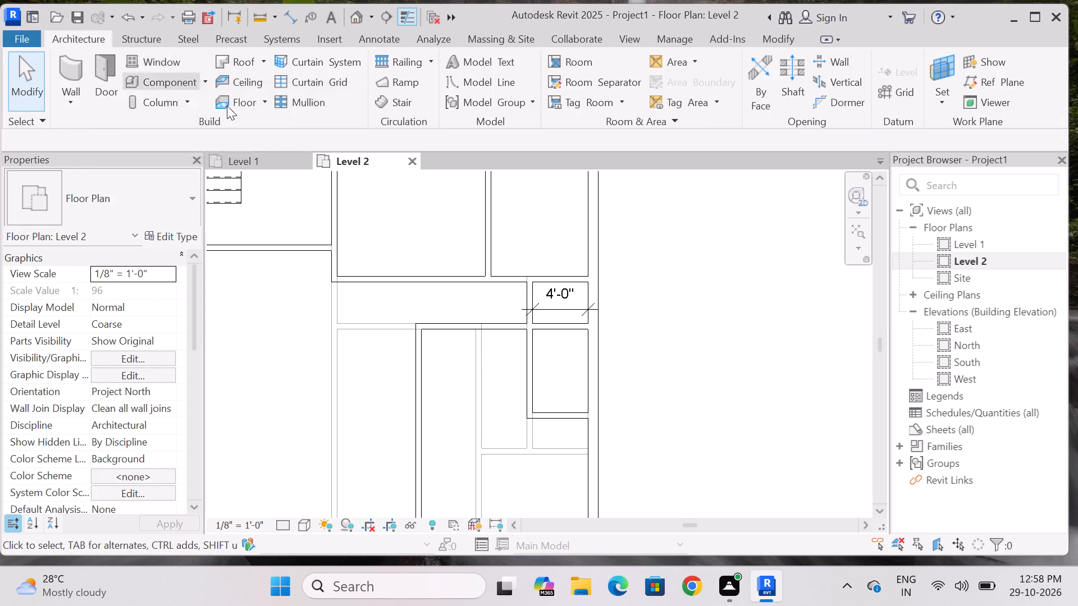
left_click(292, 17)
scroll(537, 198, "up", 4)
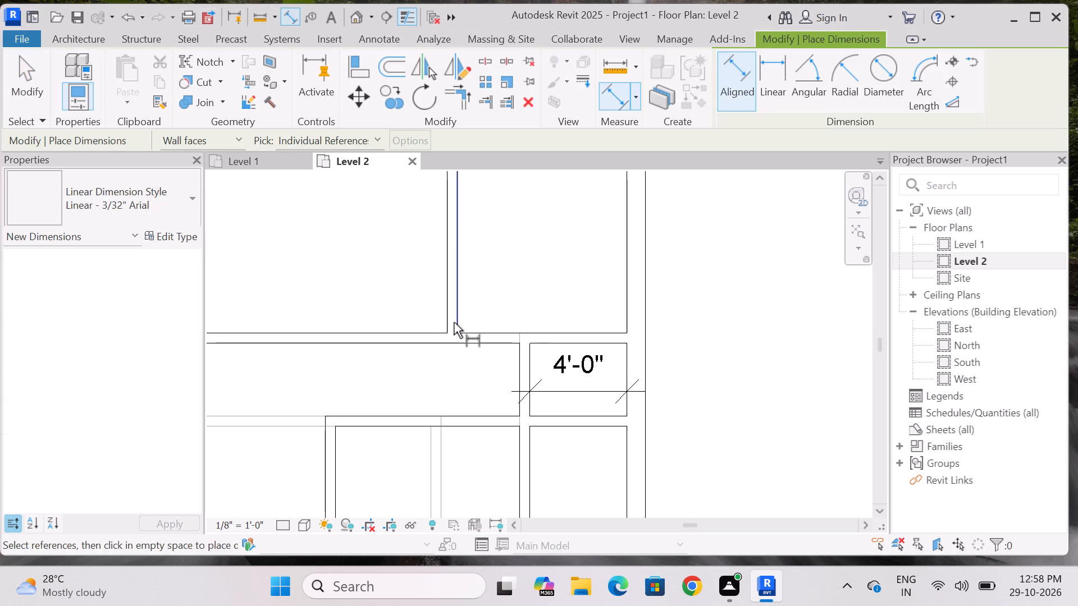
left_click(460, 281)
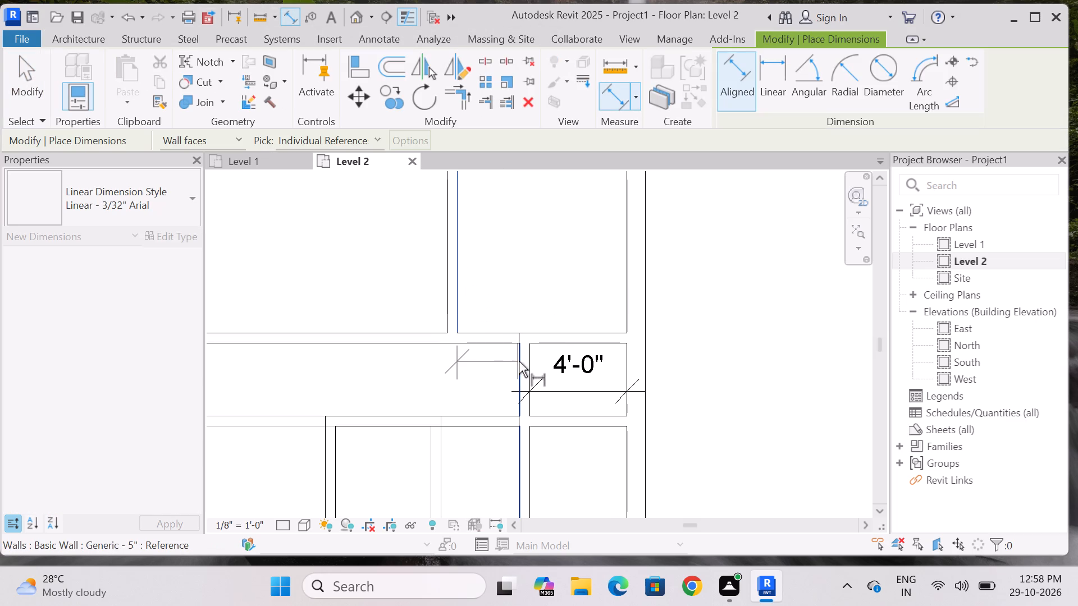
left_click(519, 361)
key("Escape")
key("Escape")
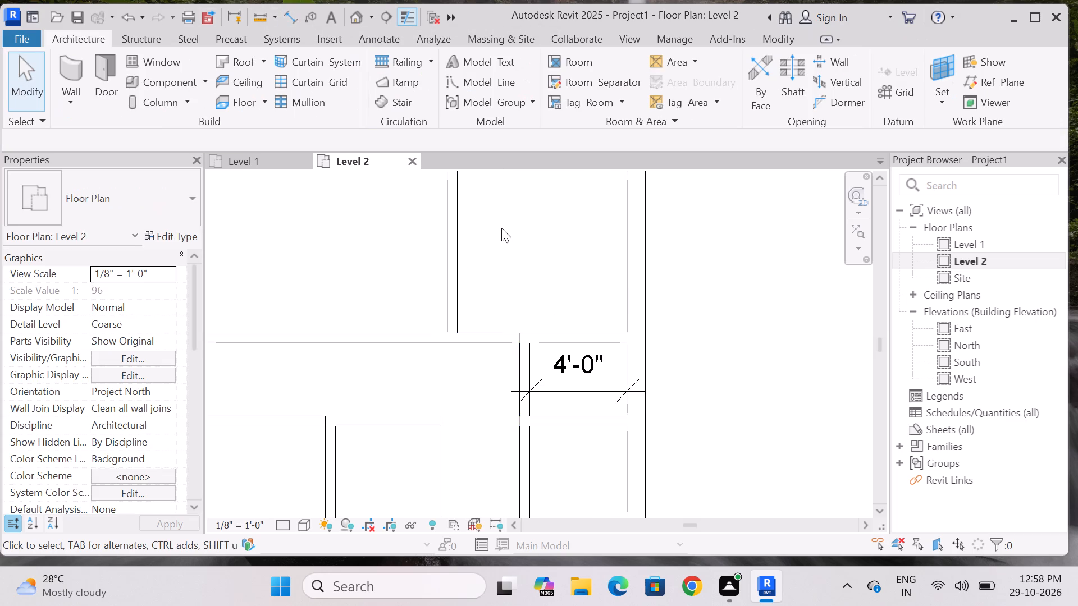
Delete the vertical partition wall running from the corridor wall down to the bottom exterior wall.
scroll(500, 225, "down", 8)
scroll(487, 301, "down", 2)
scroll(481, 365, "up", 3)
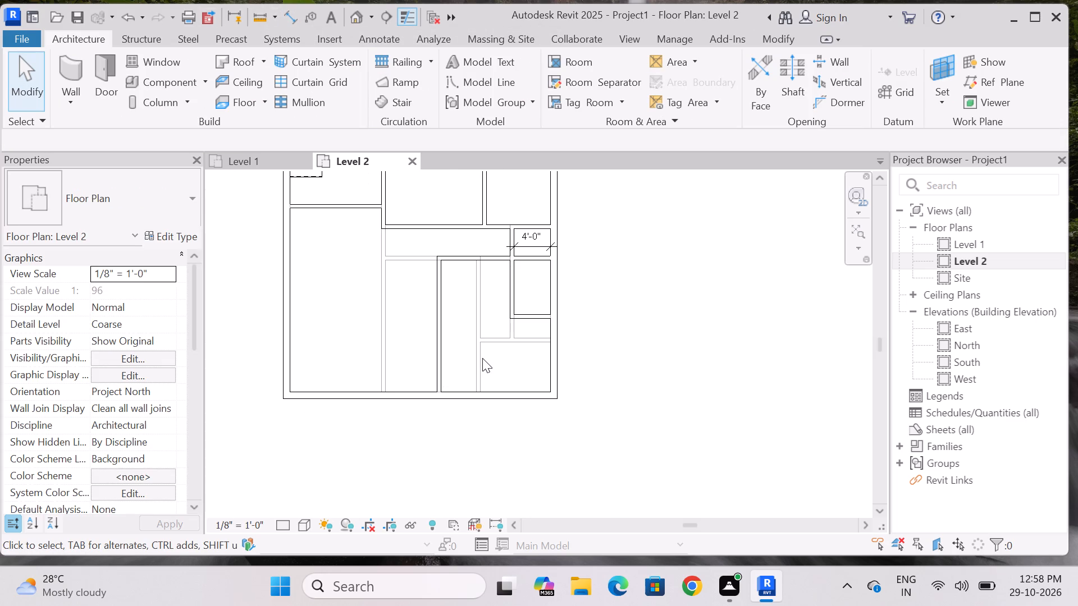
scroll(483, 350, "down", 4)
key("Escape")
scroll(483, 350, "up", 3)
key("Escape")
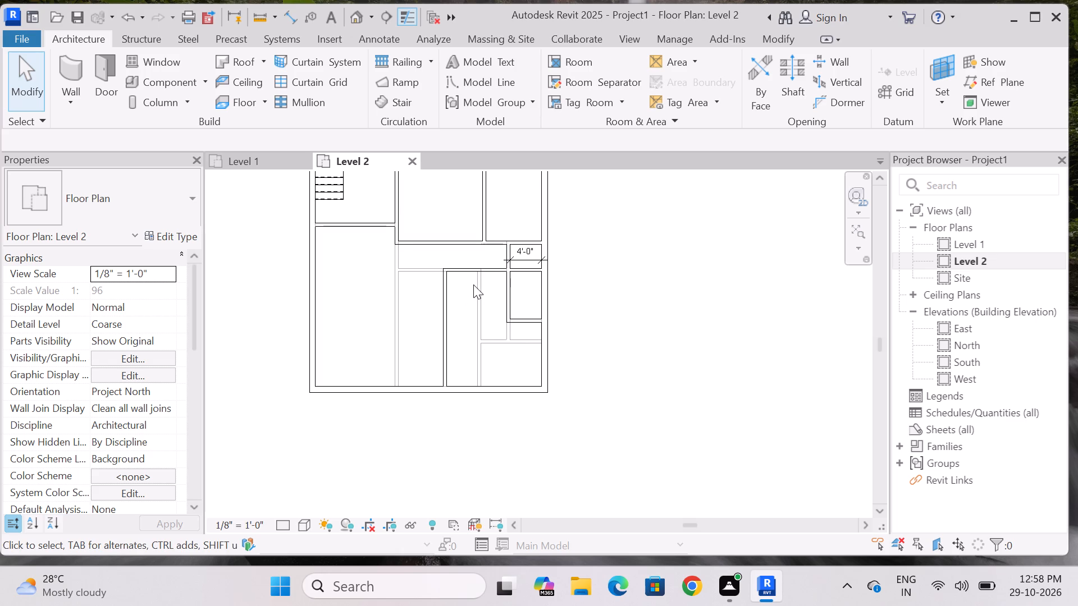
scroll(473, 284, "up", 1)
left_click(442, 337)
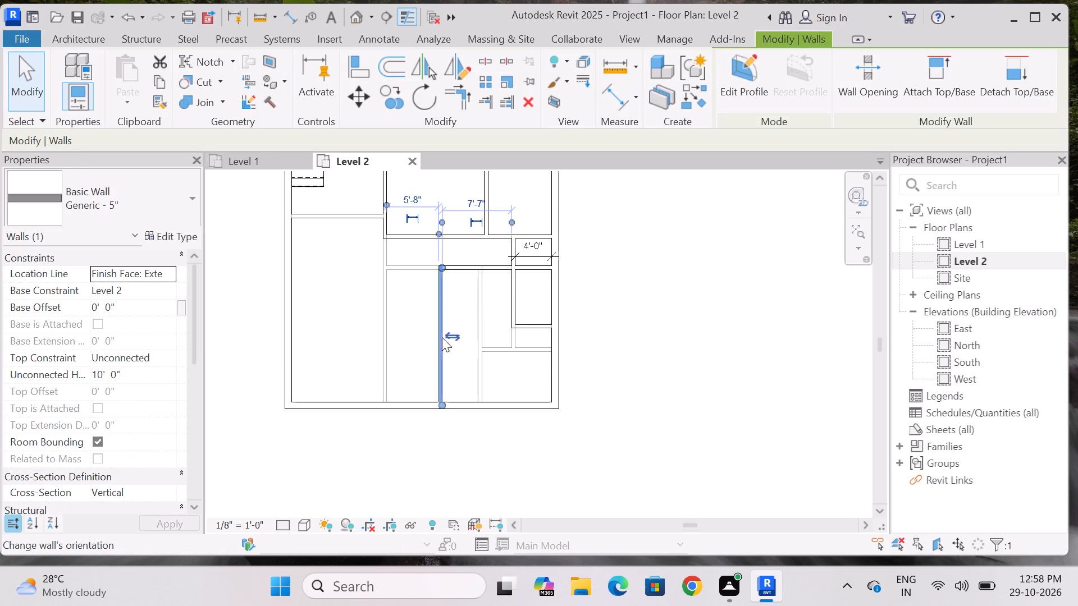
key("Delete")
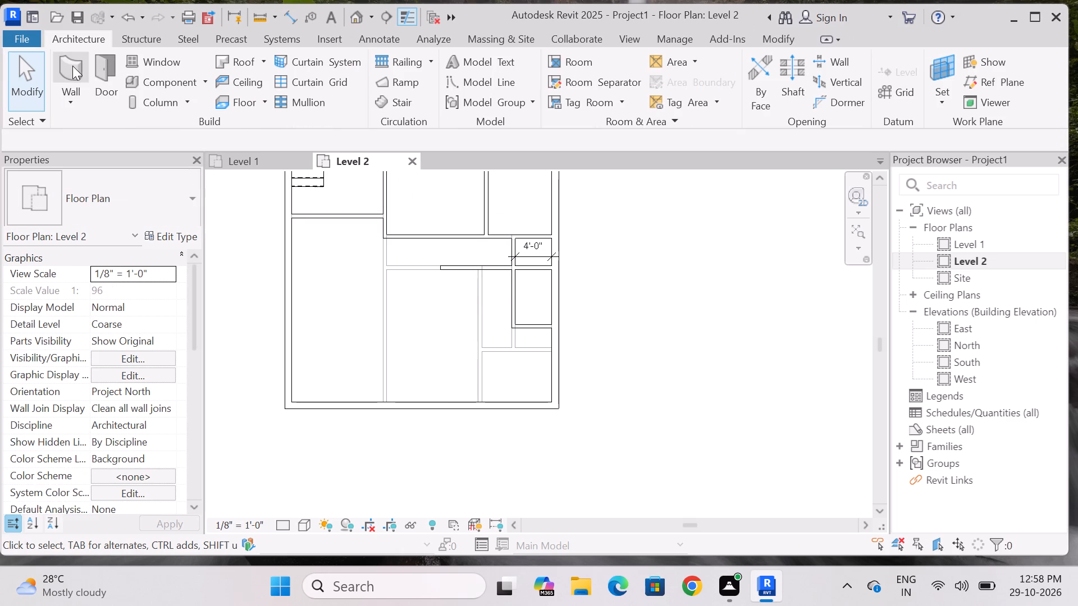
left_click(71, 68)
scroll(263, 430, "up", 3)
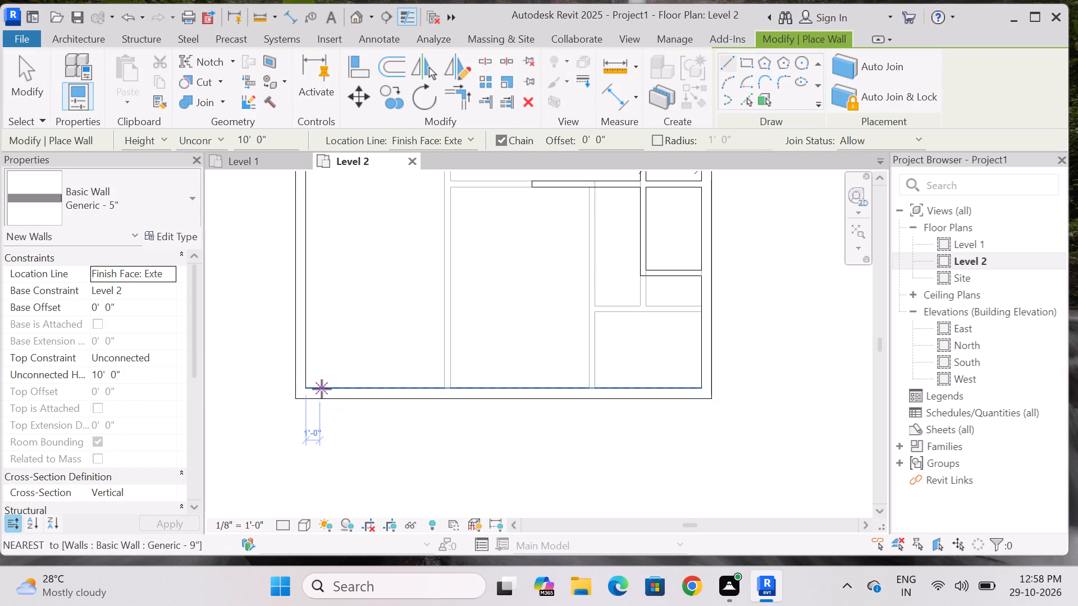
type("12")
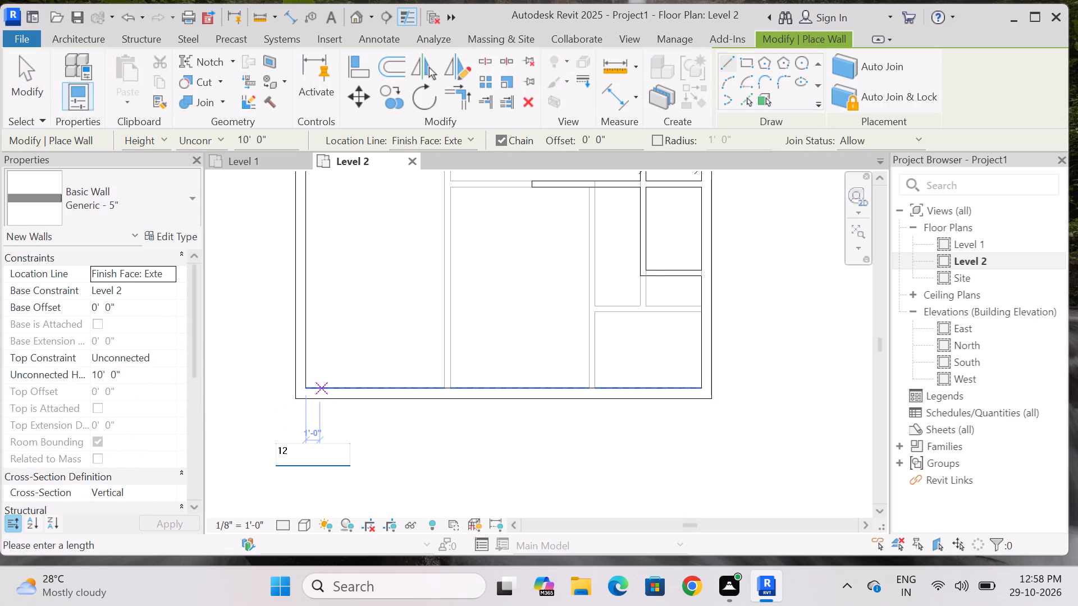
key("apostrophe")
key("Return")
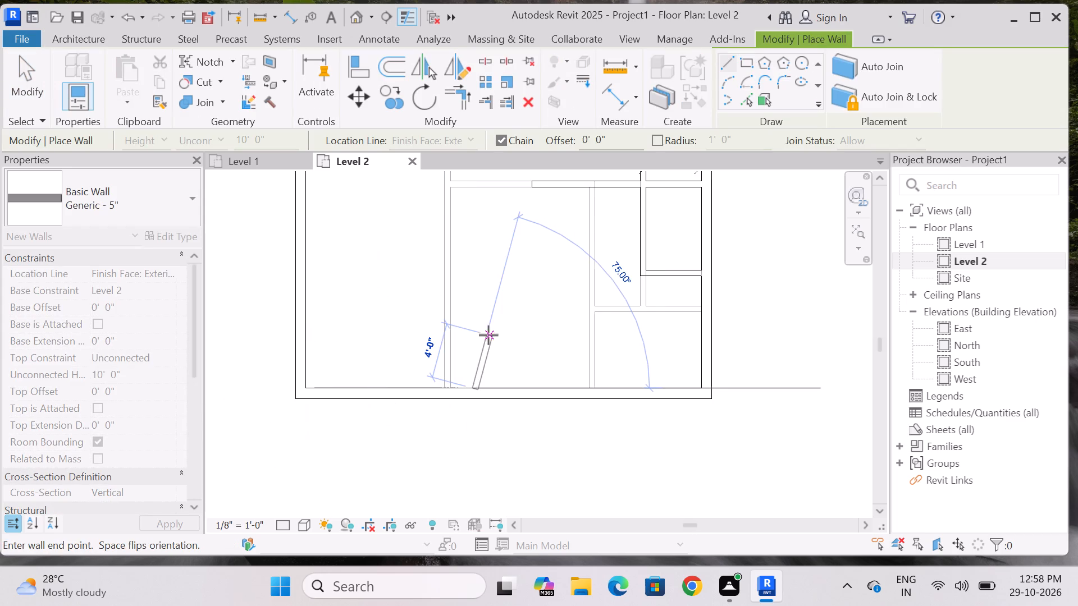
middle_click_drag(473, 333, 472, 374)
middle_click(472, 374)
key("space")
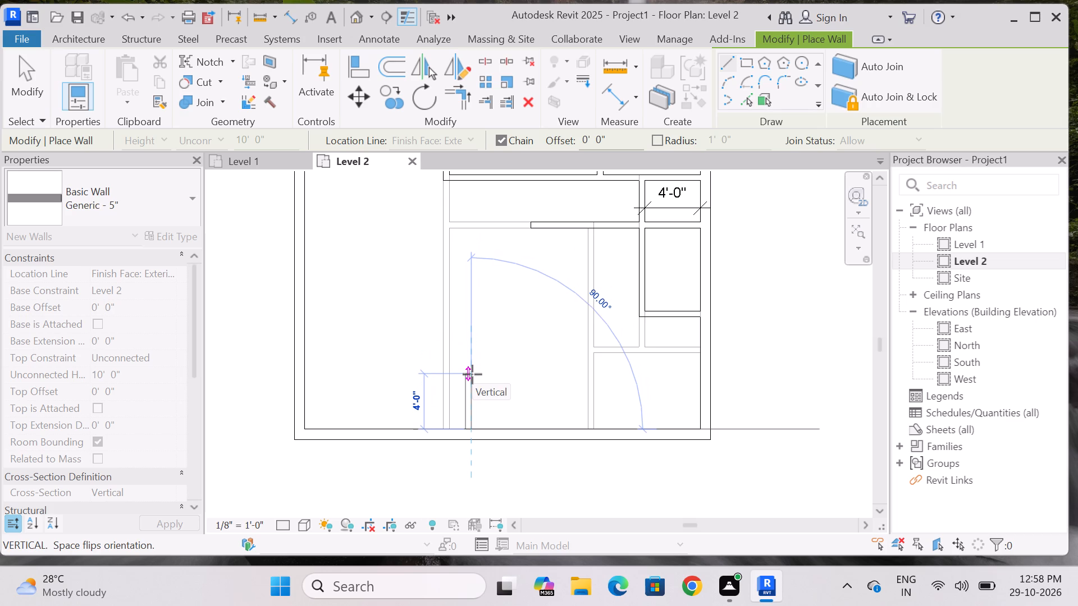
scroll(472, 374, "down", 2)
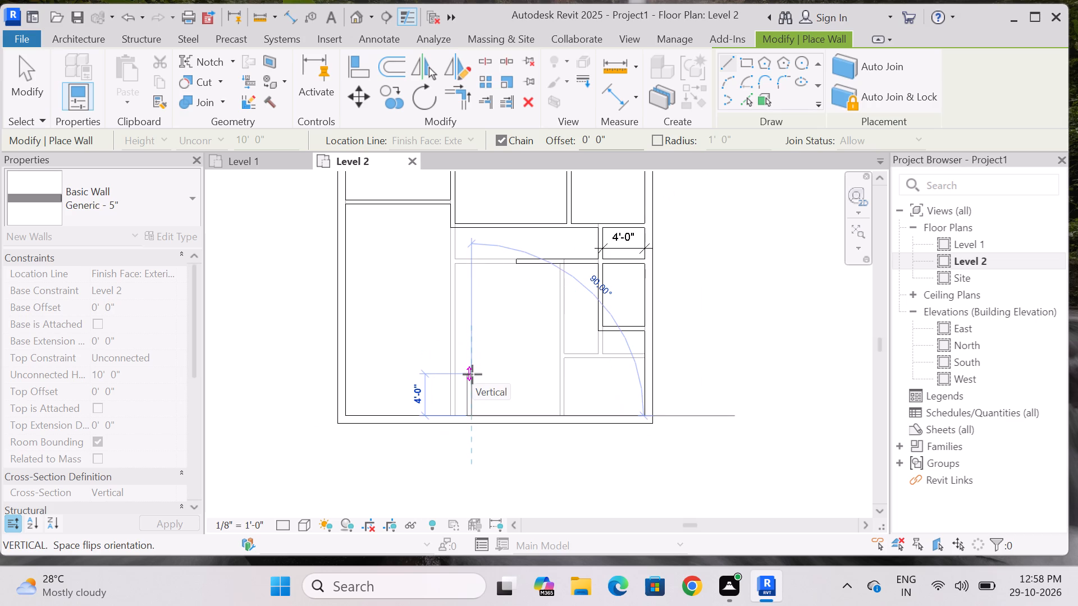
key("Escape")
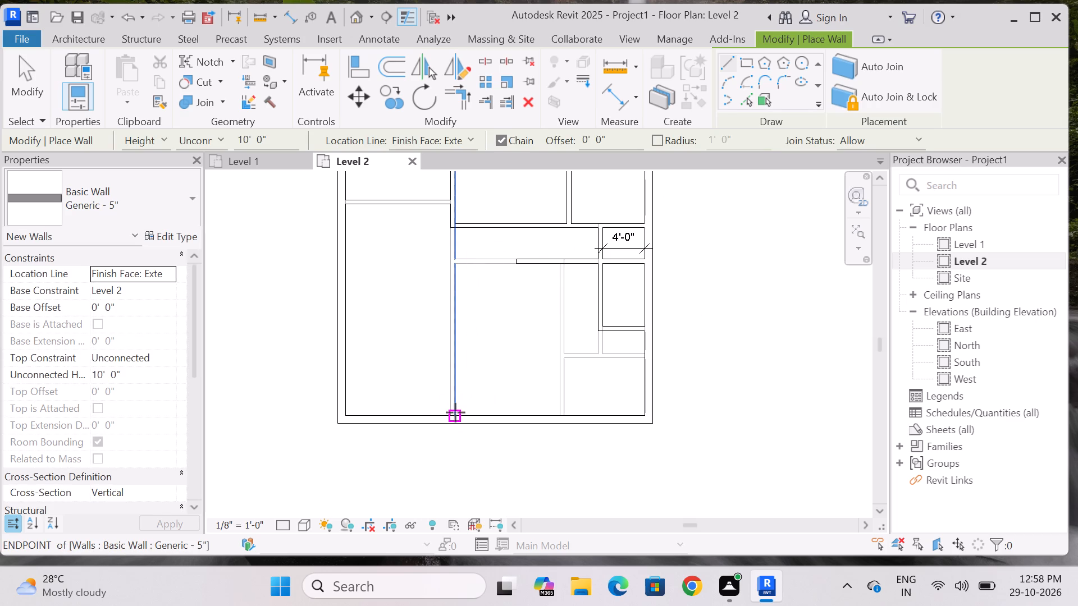
Draw chained Generic - 5" walls about 14'-11" up from the bottom exterior wall, in line with the wall above, and about 6'-1" across to the corridor wall.
left_click(455, 412)
key("space")
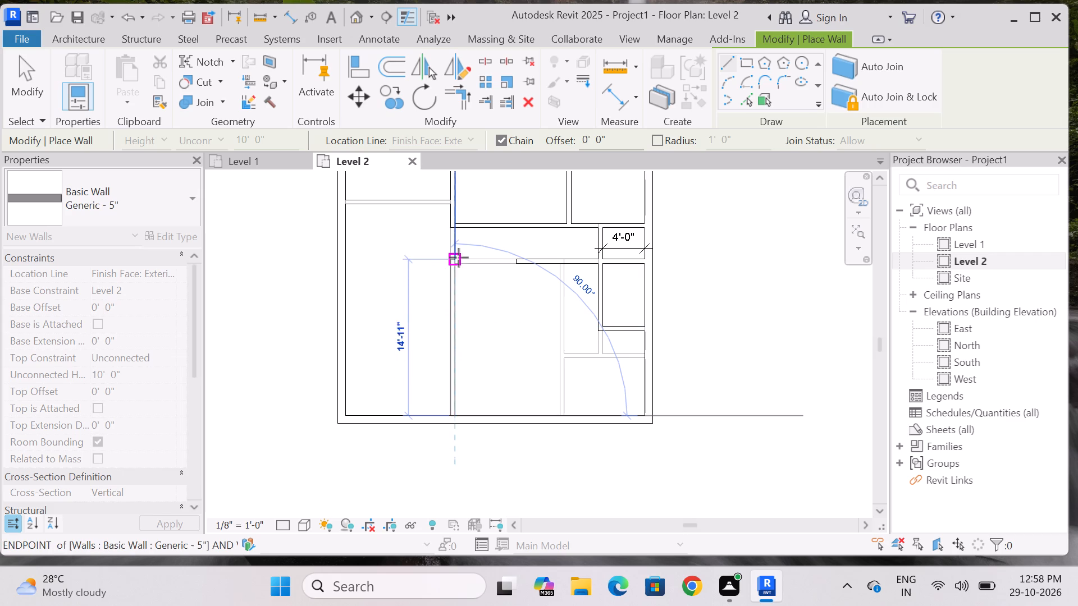
scroll(459, 258, "up", 10)
left_click(448, 267)
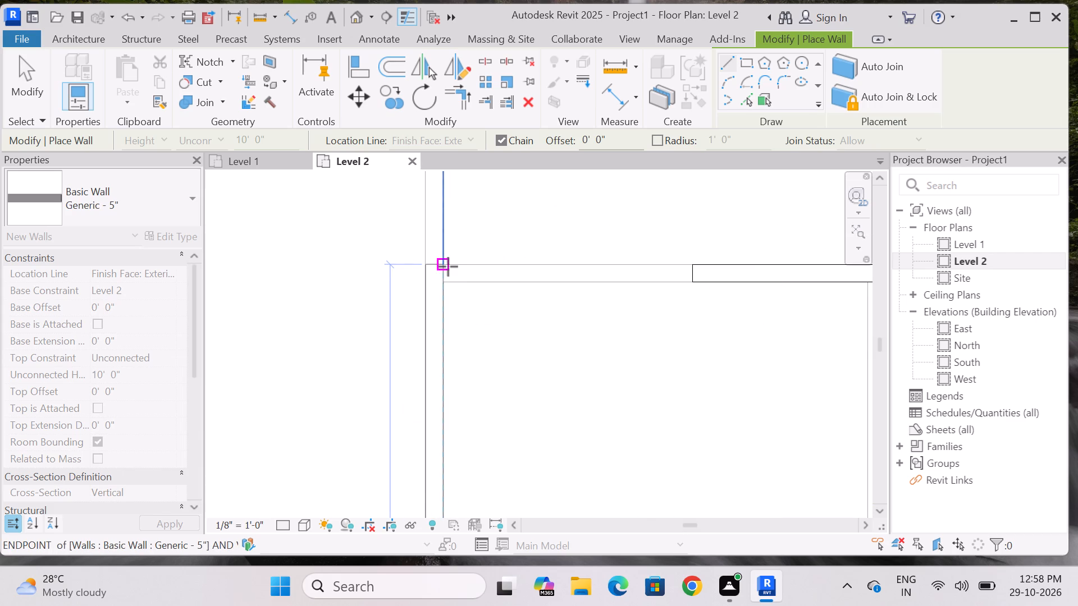
key("space")
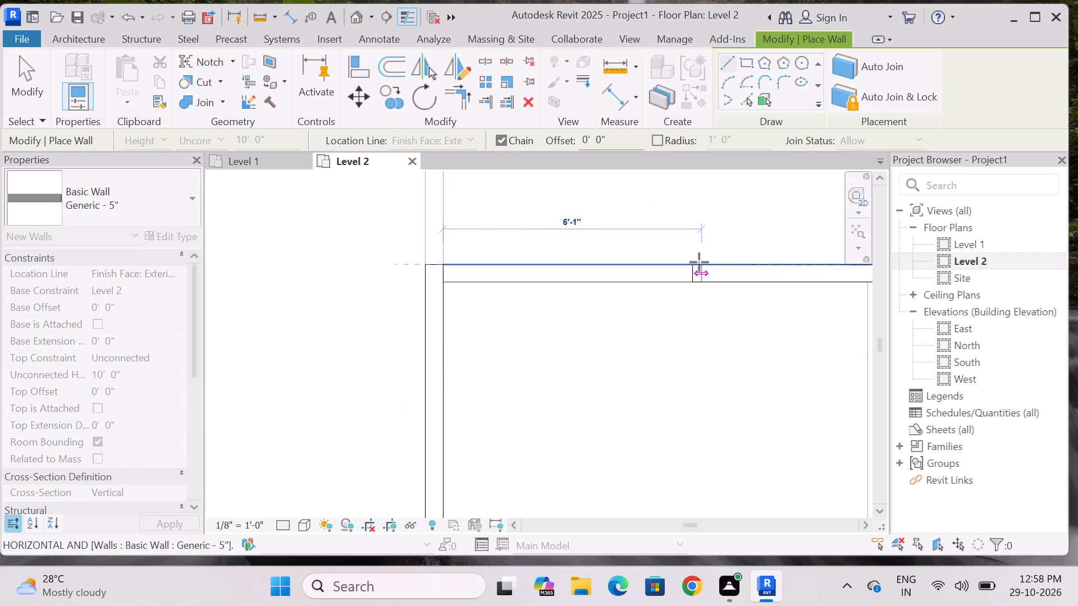
left_click(699, 262)
key("Escape")
scroll(492, 270, "down", 8)
key("Escape")
scroll(434, 272, "down", 3)
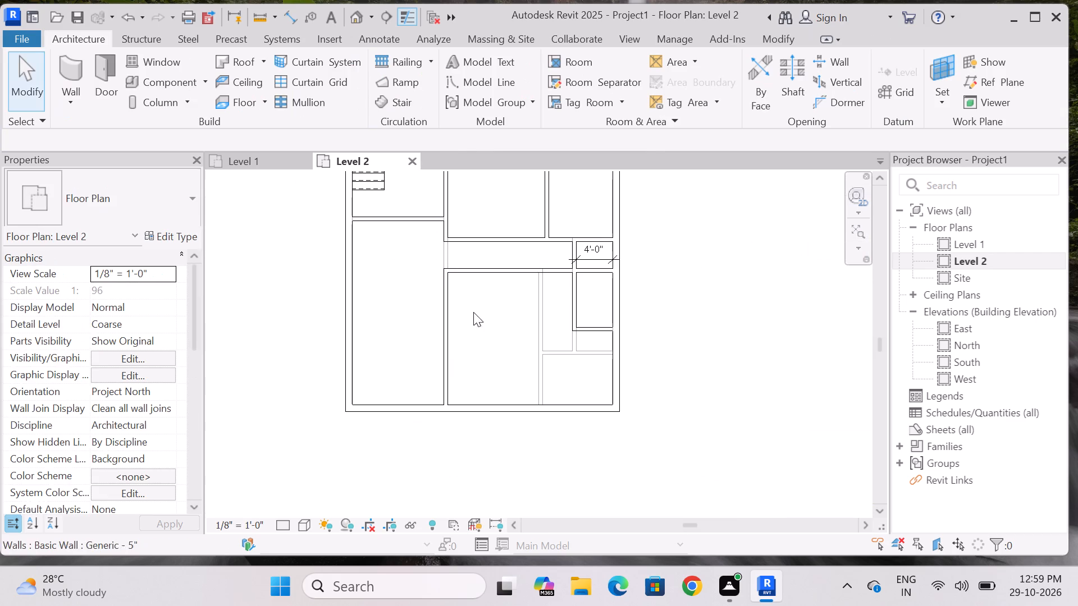
Examine the partition layout of the lower rooms and the corridor around the 4'-0" wide space.
scroll(486, 318, "down", 2)
scroll(503, 326, "up", 1)
scroll(491, 329, "down", 2)
scroll(519, 332, "up", 3)
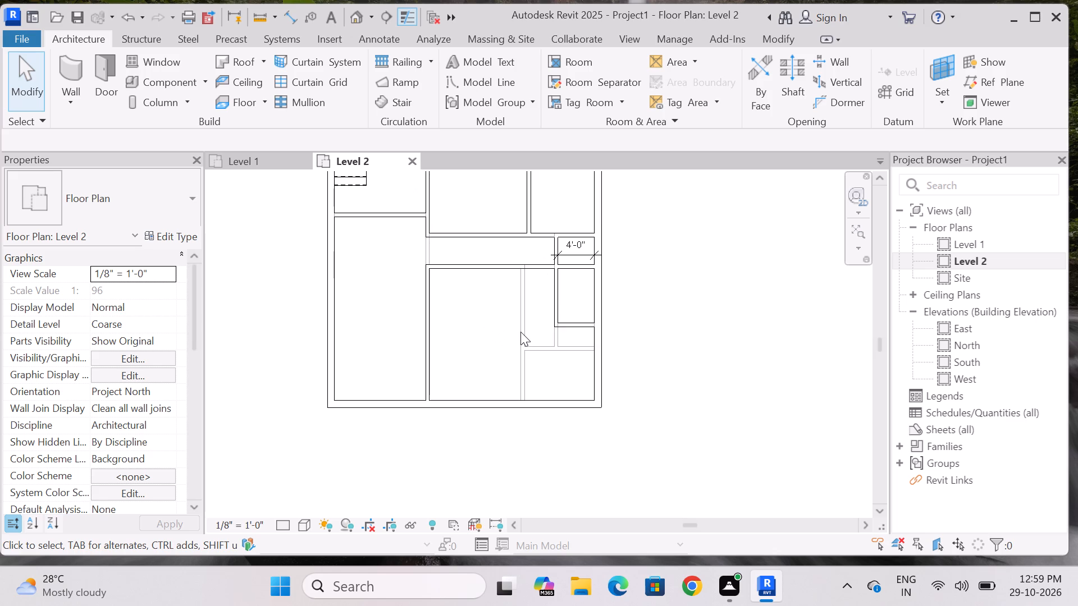
scroll(520, 332, "down", 3)
scroll(554, 272, "up", 6)
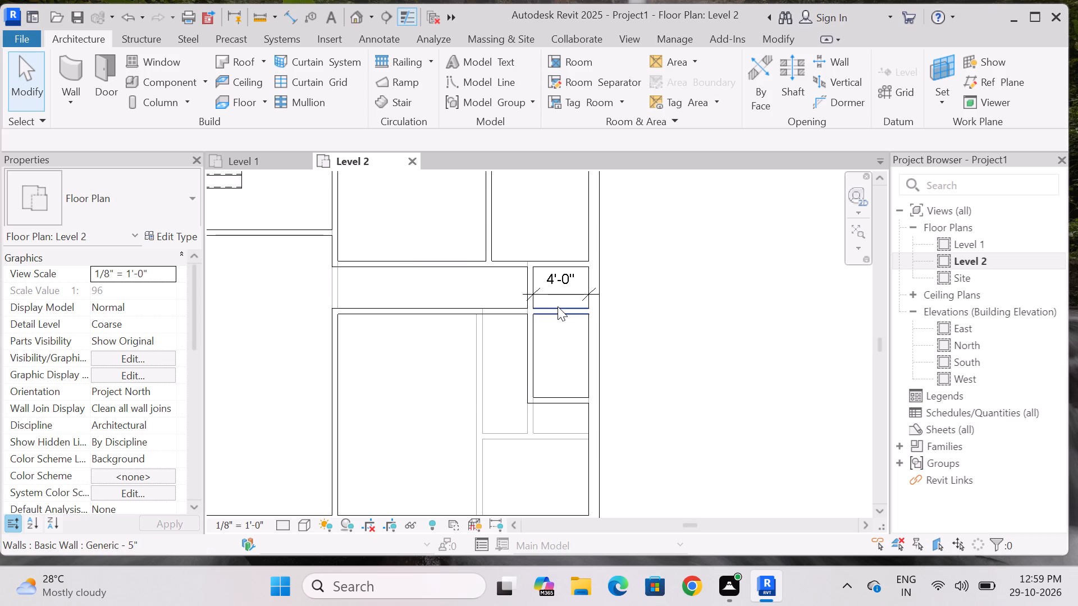
scroll(558, 306, "down", 3)
scroll(567, 347, "up", 2)
scroll(566, 348, "down", 1)
scroll(513, 359, "down", 2)
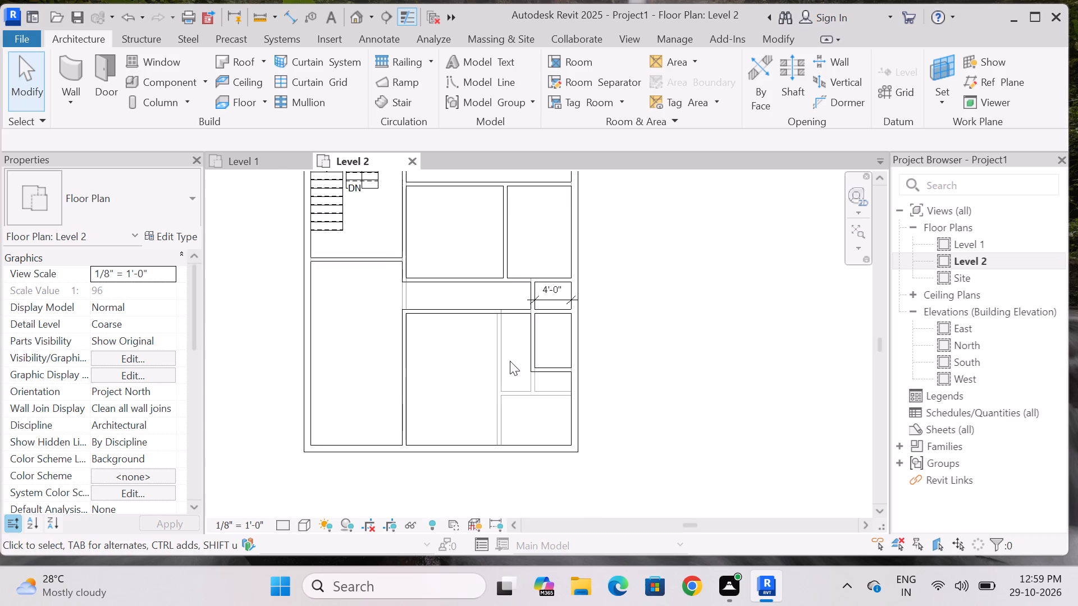
scroll(427, 391, "down", 2)
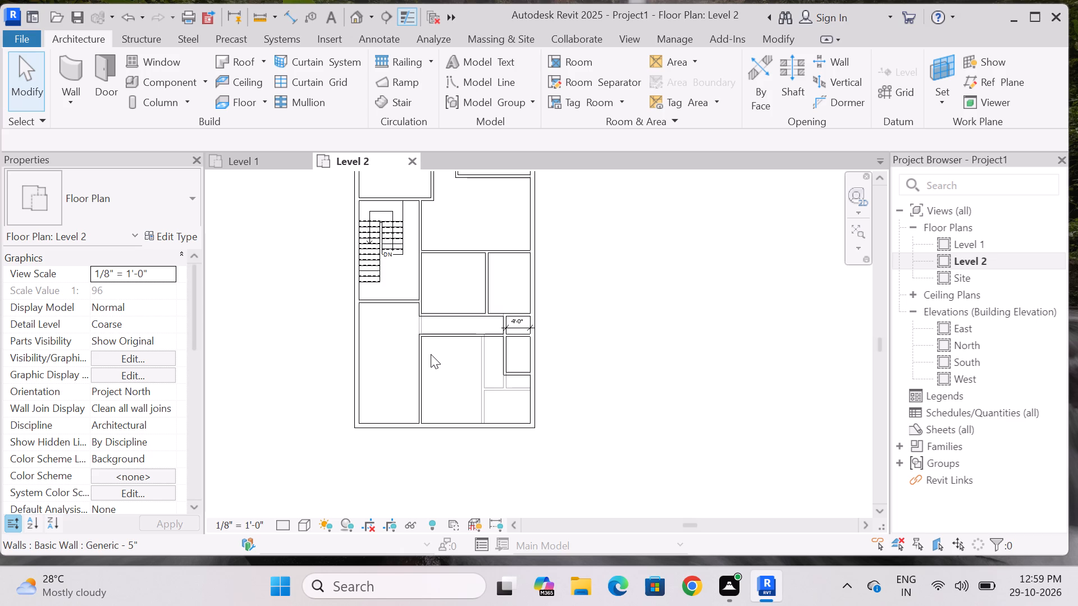
scroll(440, 359, "down", 1)
scroll(496, 334, "up", 6)
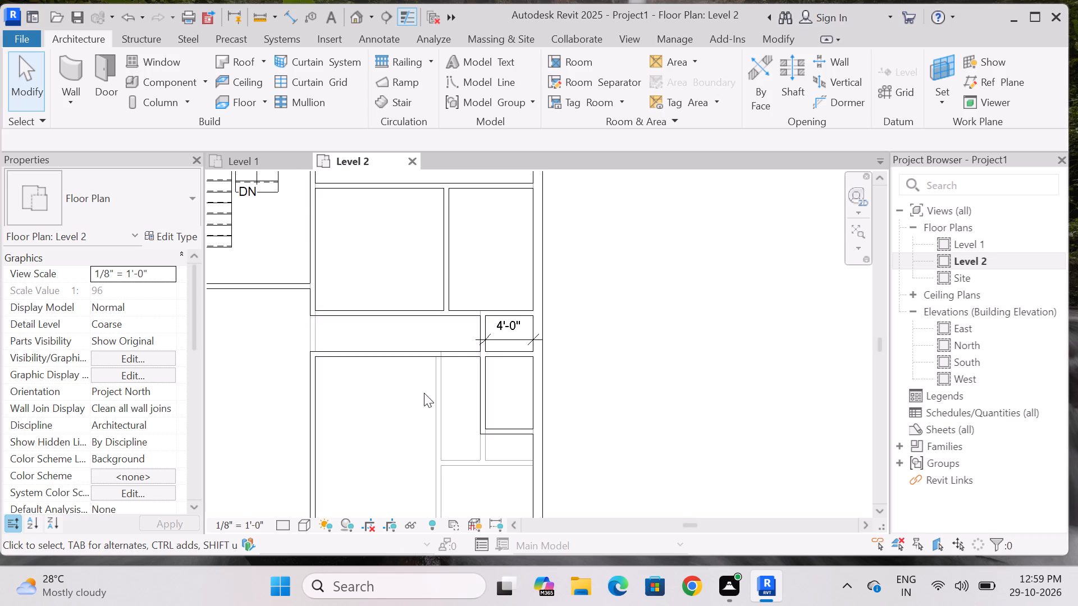
scroll(451, 339, "down", 3)
scroll(474, 346, "up", 6)
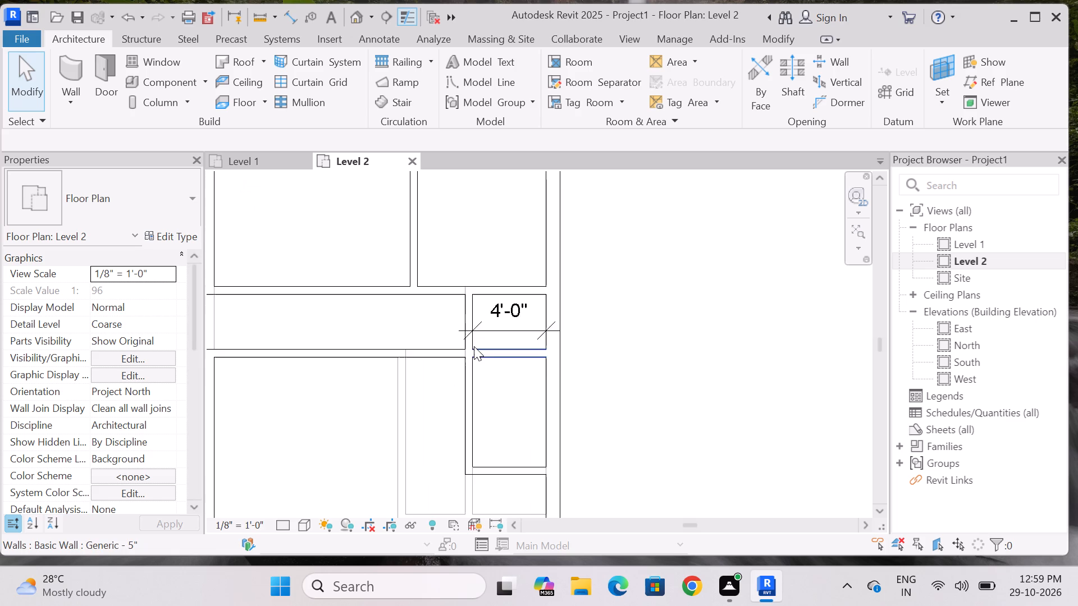
scroll(474, 346, "down", 4)
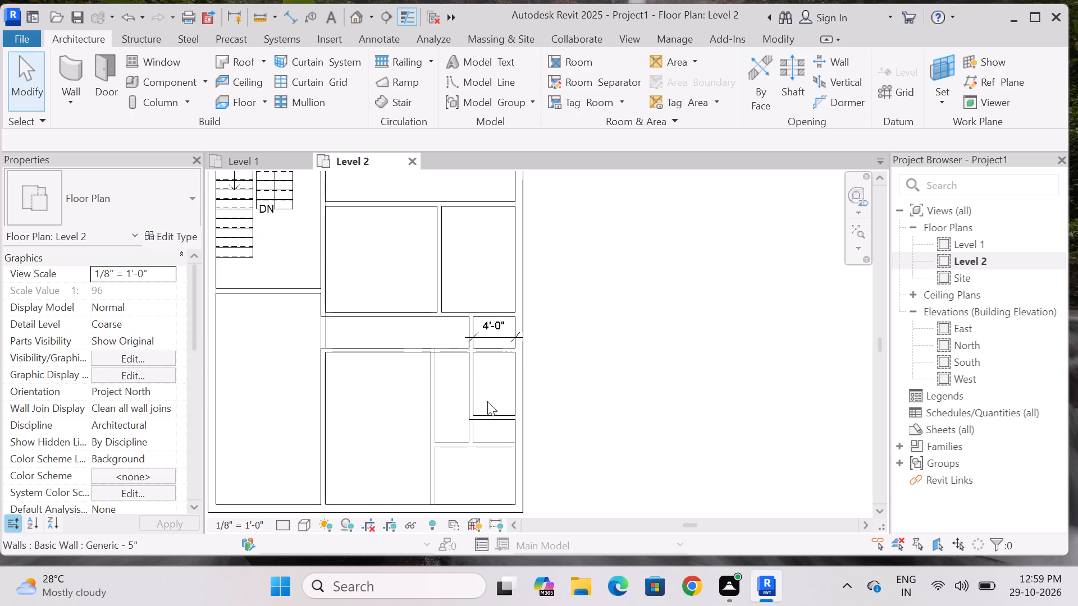
scroll(487, 401, "down", 2)
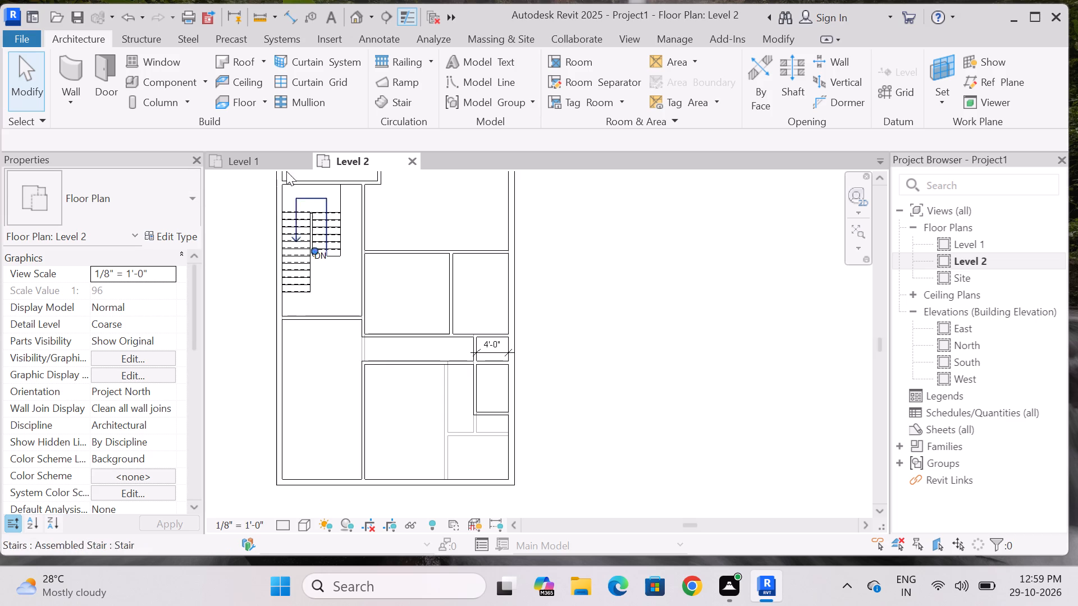
Add an aligned dimension for the lower-left room's vertical length, from its top wall to the bottom exterior wall's inner face.
left_click(284, 24)
scroll(305, 449, "up", 2)
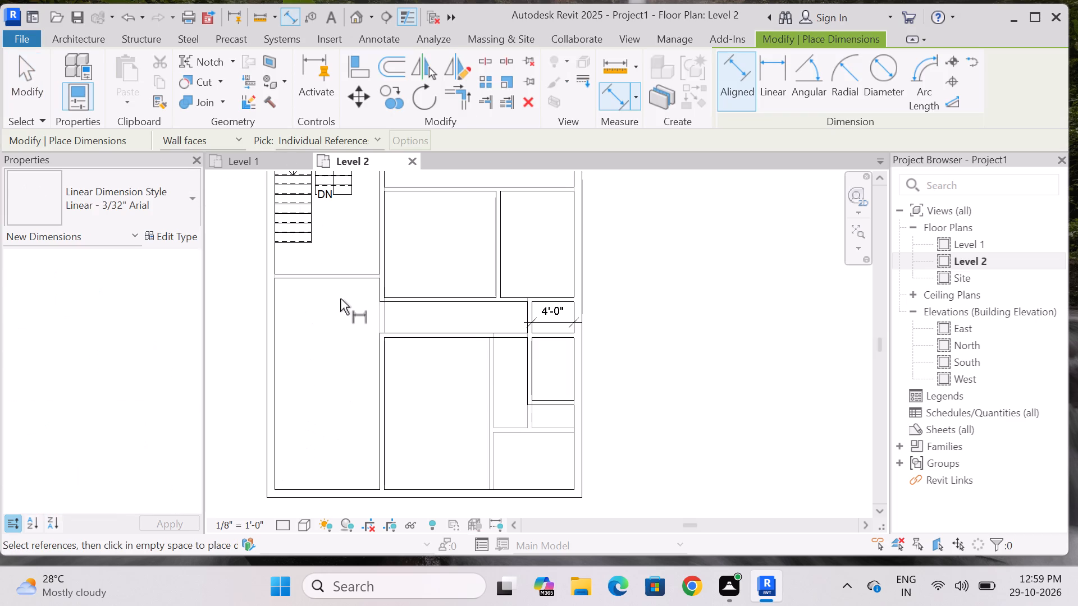
left_click(337, 282)
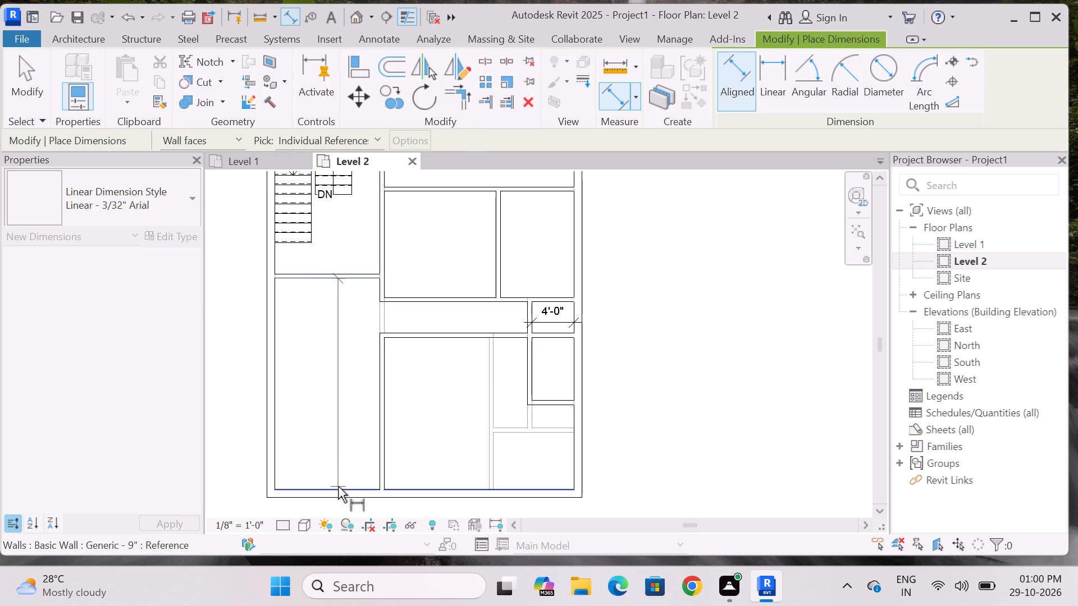
left_click(338, 486)
left_click(349, 456)
Add an aligned dimension across the lower-left room's width, from the left exterior wall to the new partition's near face.
left_click(279, 323)
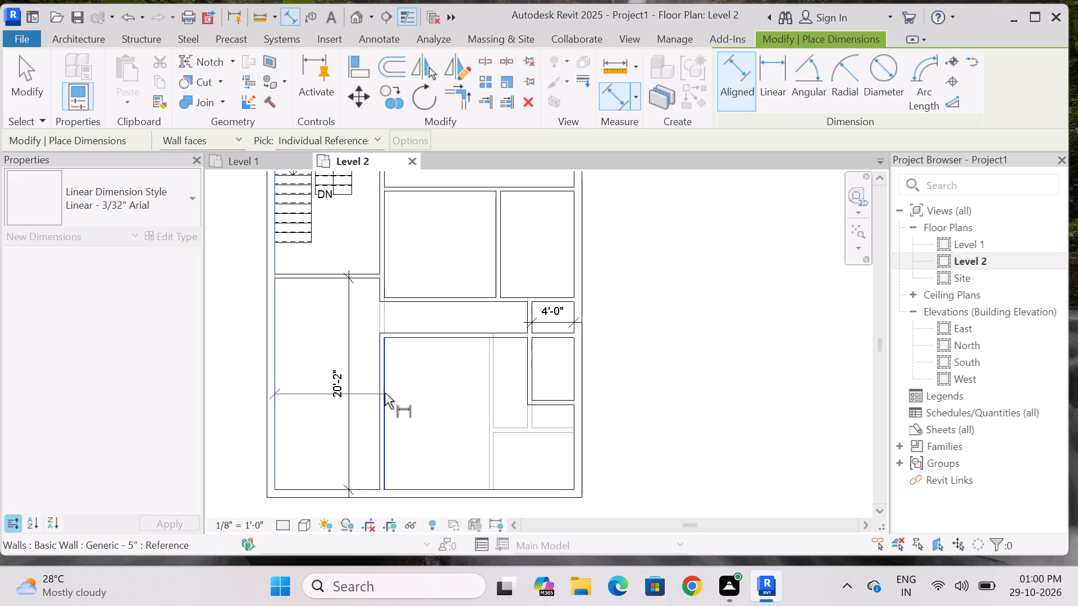
left_click(378, 381)
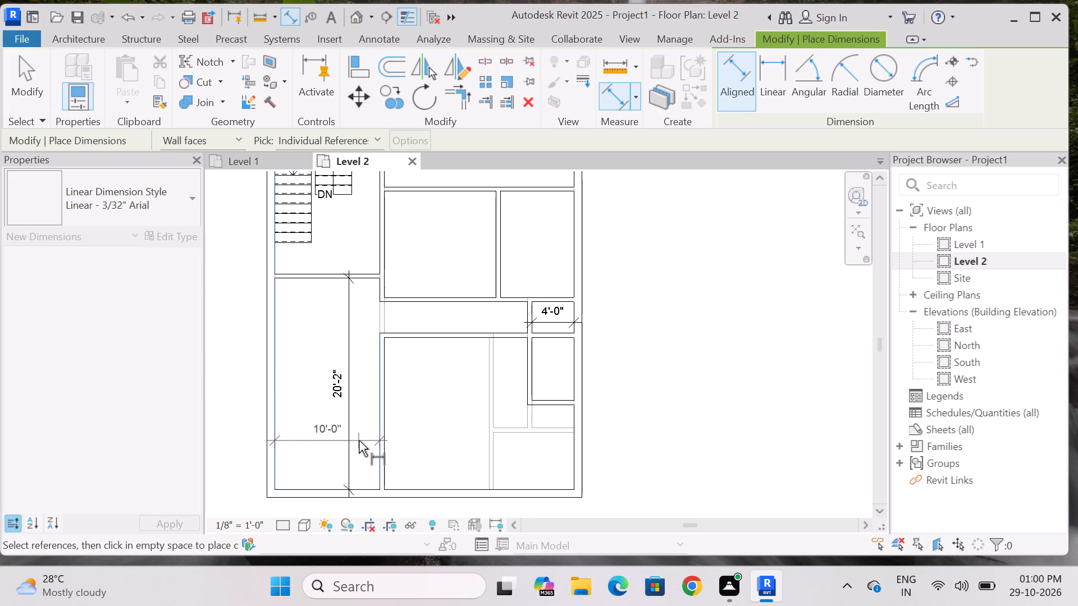
left_click(359, 440)
key("Escape")
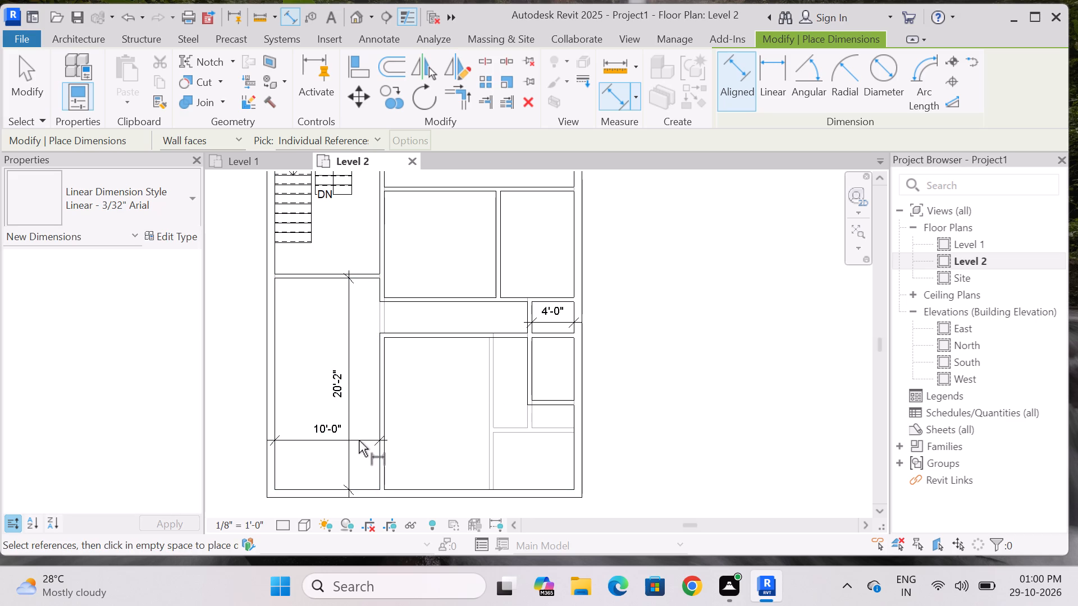
key("Escape")
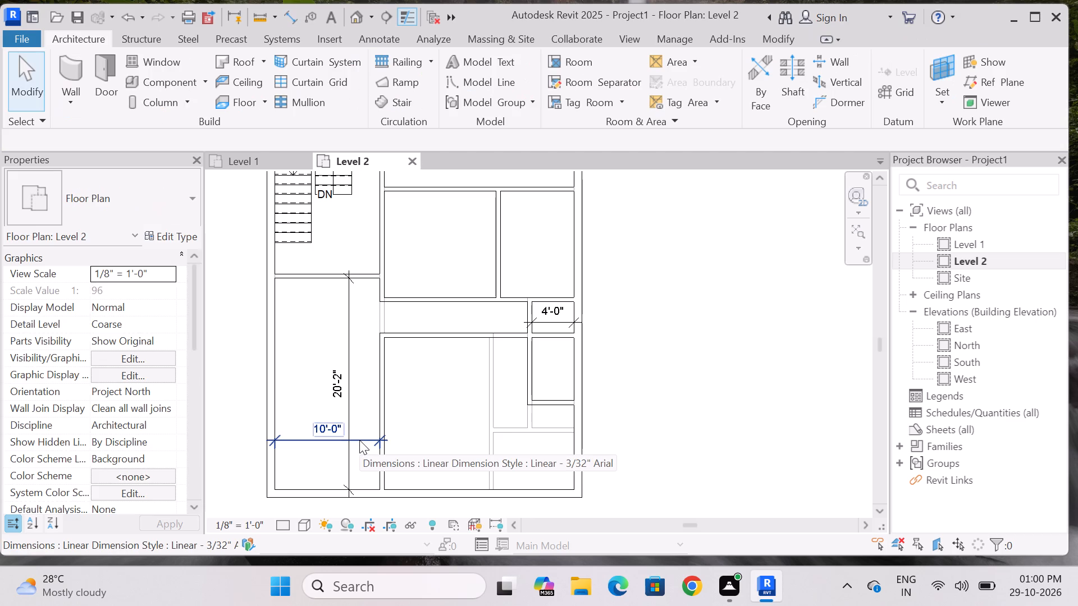
key("Escape")
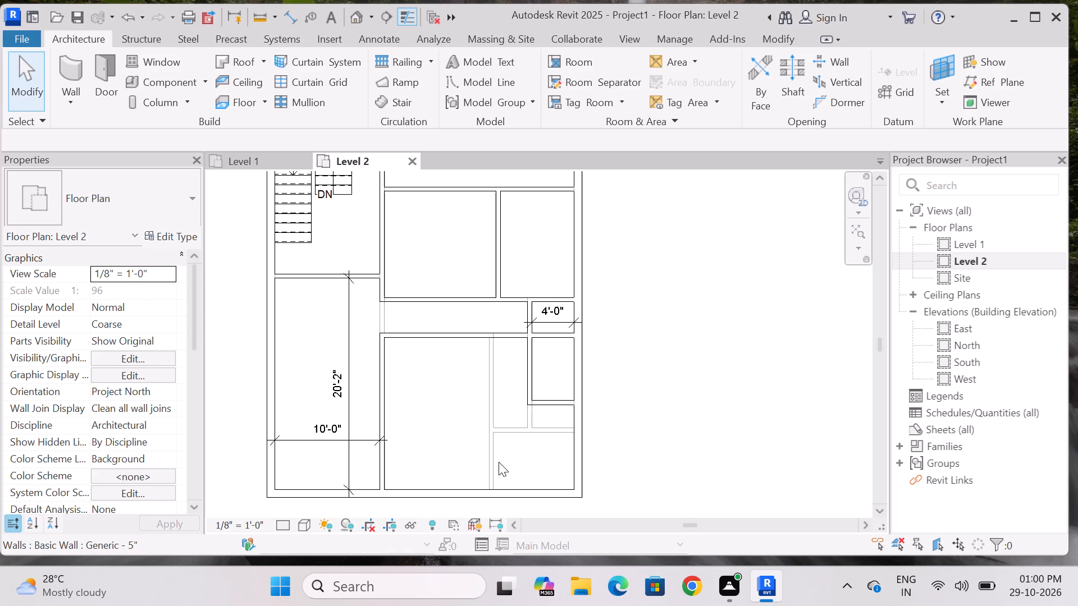
key("Escape")
Review the whole Level 2 wall layout, comparing the upper rooms, the corridor and the lower-right rooms.
scroll(518, 430, "down", 2)
middle_click_drag(531, 452, 517, 445)
scroll(515, 446, "up", 2)
middle_click_drag(509, 451, 495, 471)
scroll(495, 472, "down", 1)
scroll(519, 386, "up", 3)
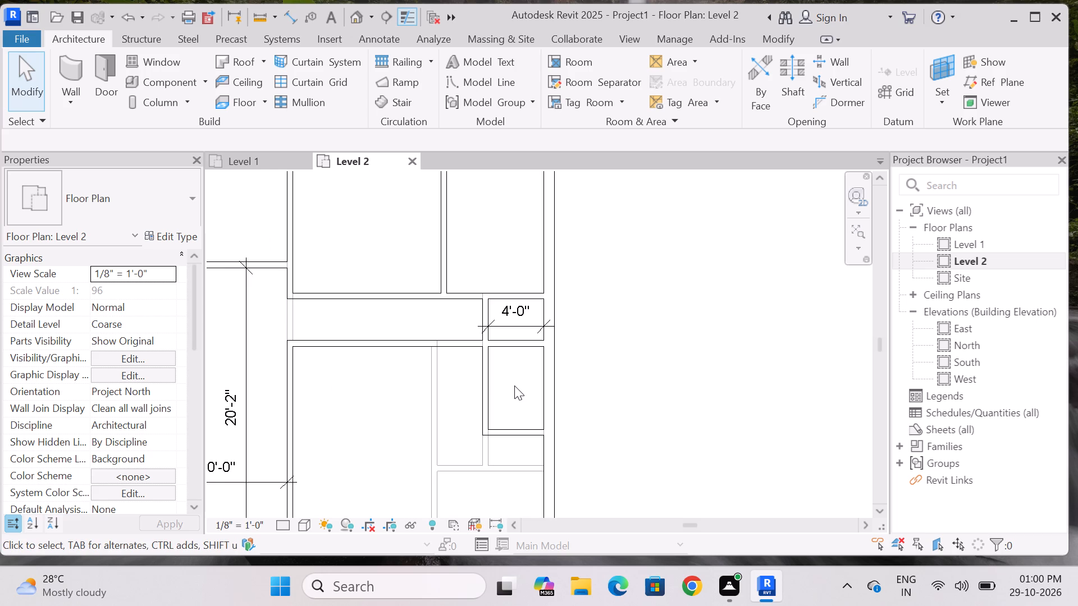
scroll(514, 385, "down", 8)
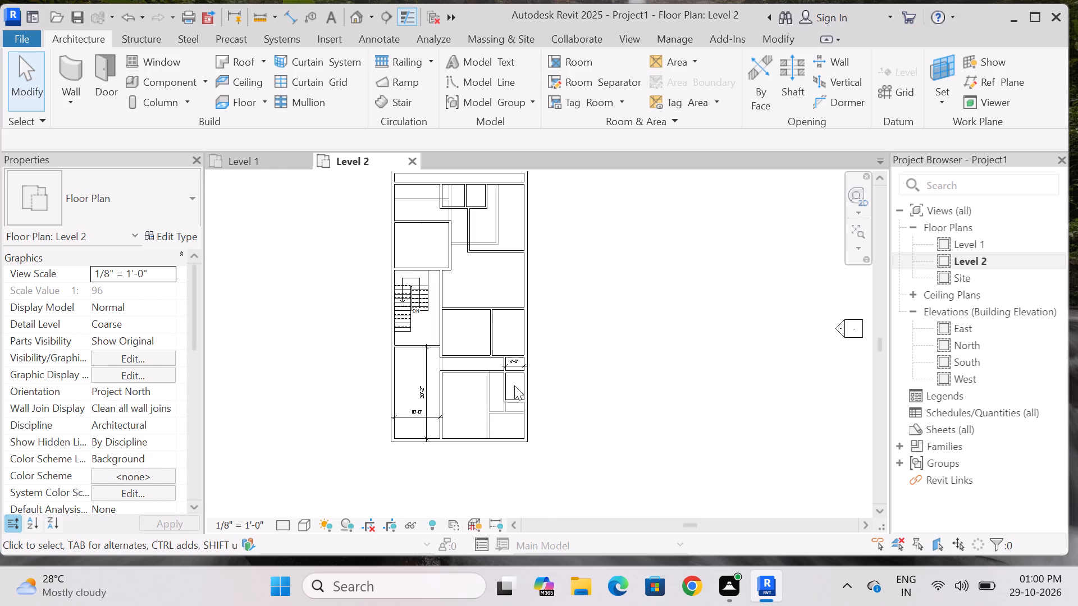
scroll(514, 385, "down", 3)
scroll(513, 250, "up", 7)
scroll(483, 313, "down", 3)
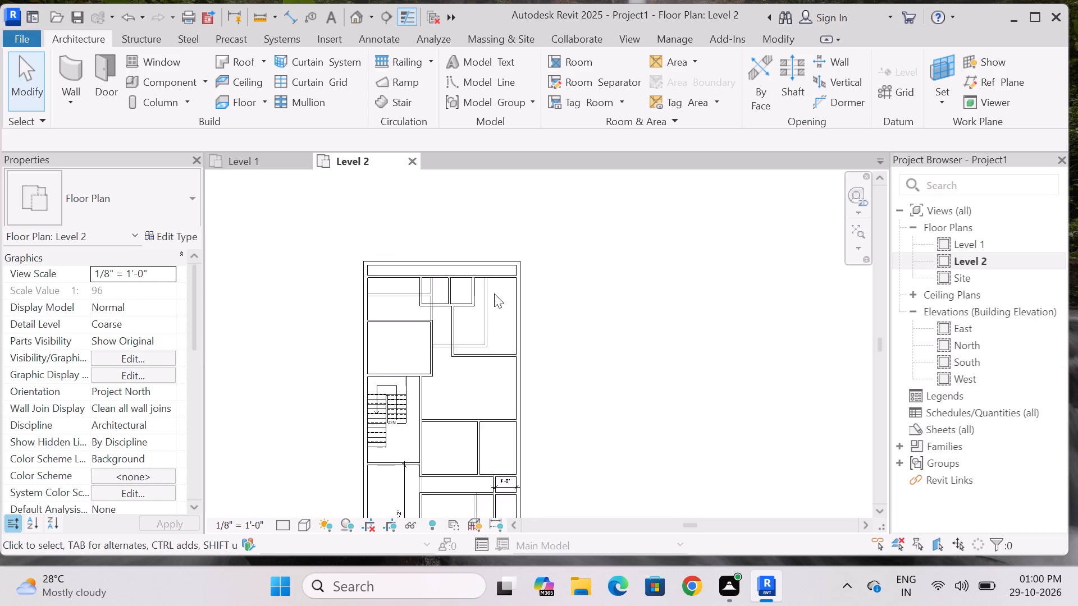
scroll(494, 293, "down", 5)
scroll(479, 385, "up", 11)
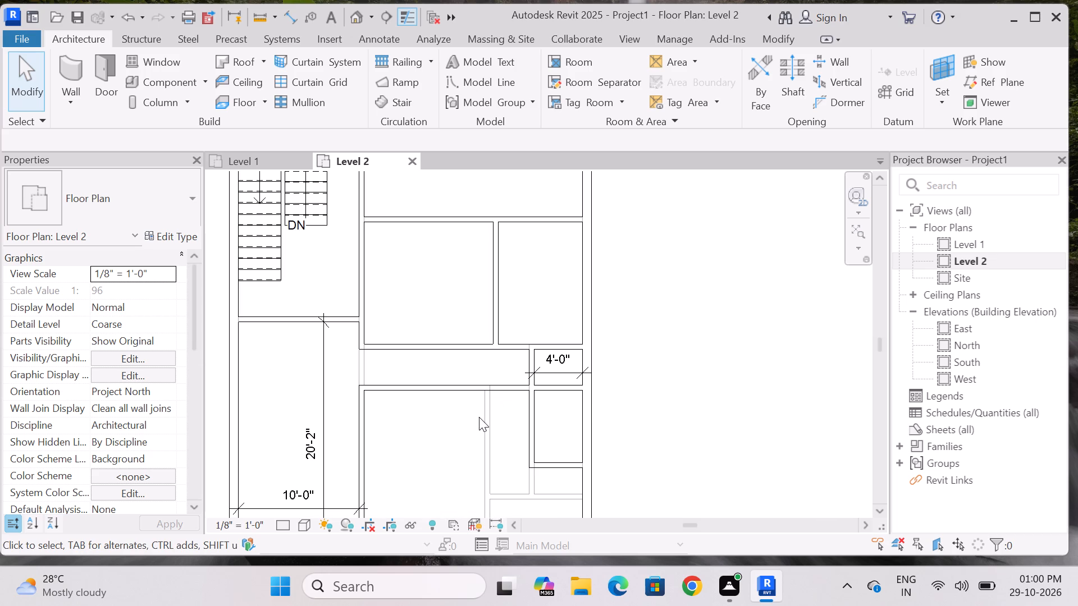
scroll(461, 360, "down", 4)
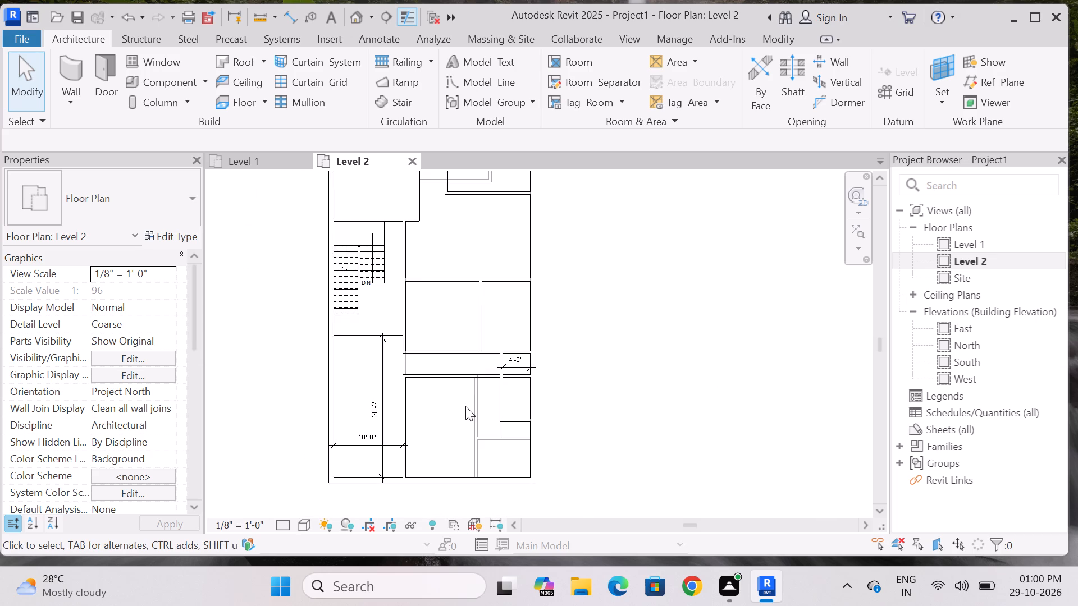
scroll(465, 407, "down", 2)
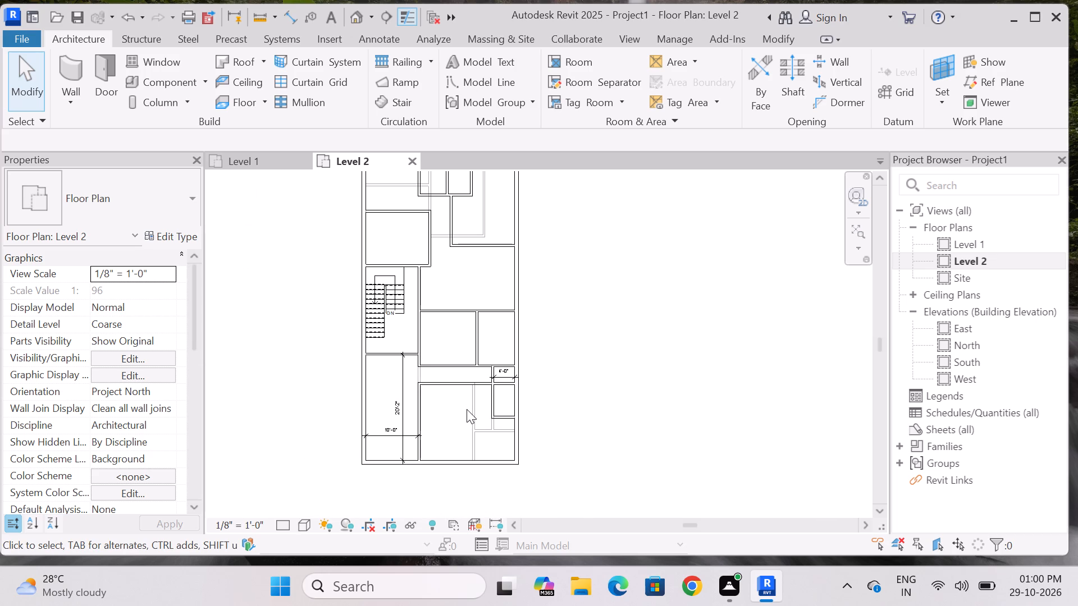
scroll(467, 409, "down", 2)
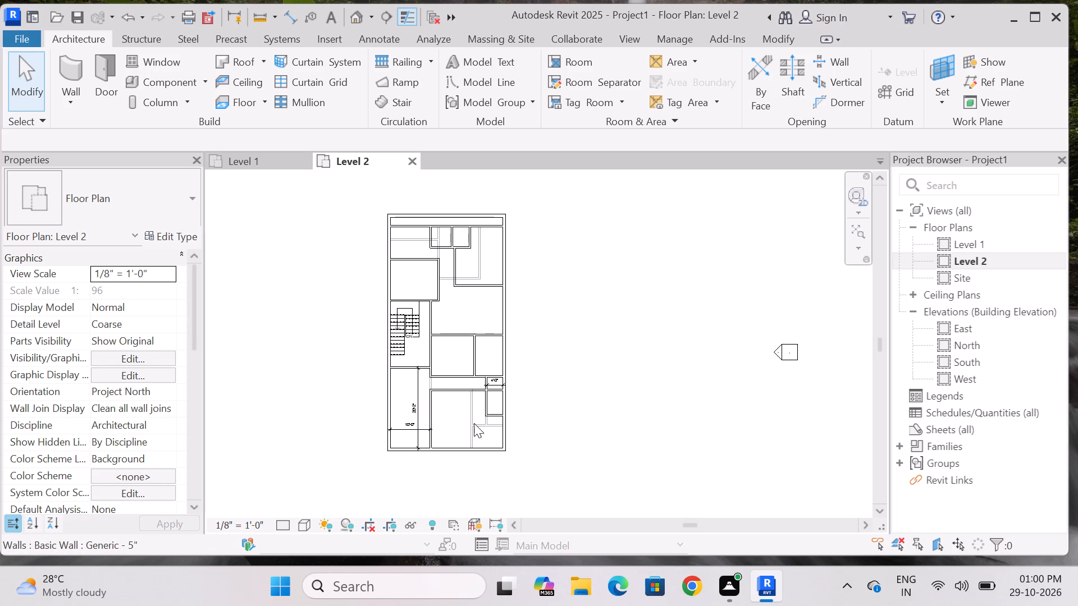
scroll(508, 351, "up", 3)
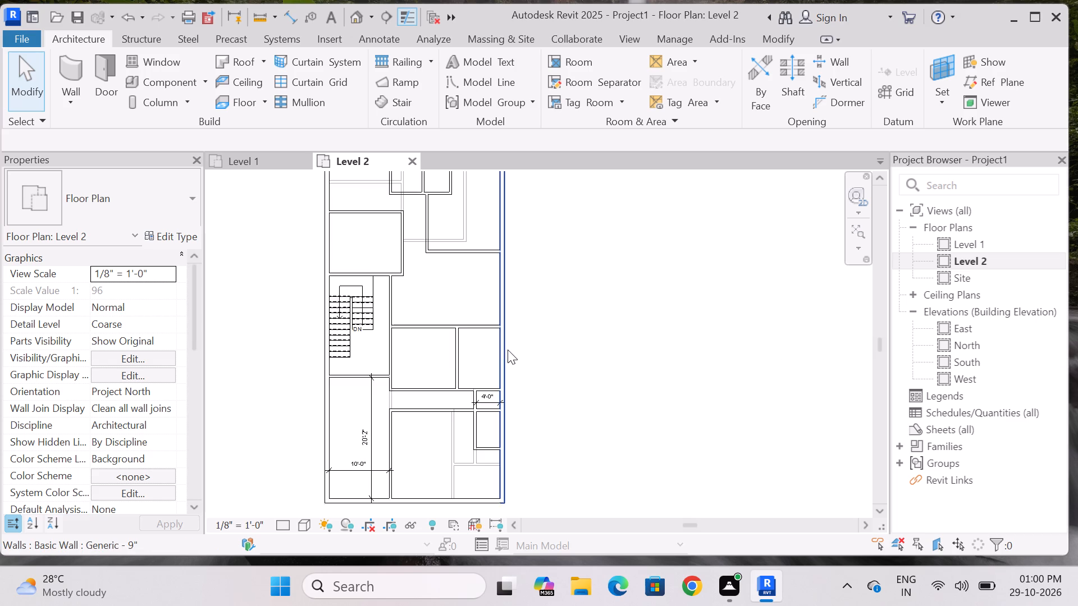
scroll(508, 350, "up", 3)
scroll(477, 347, "down", 3)
scroll(477, 415, "up", 11)
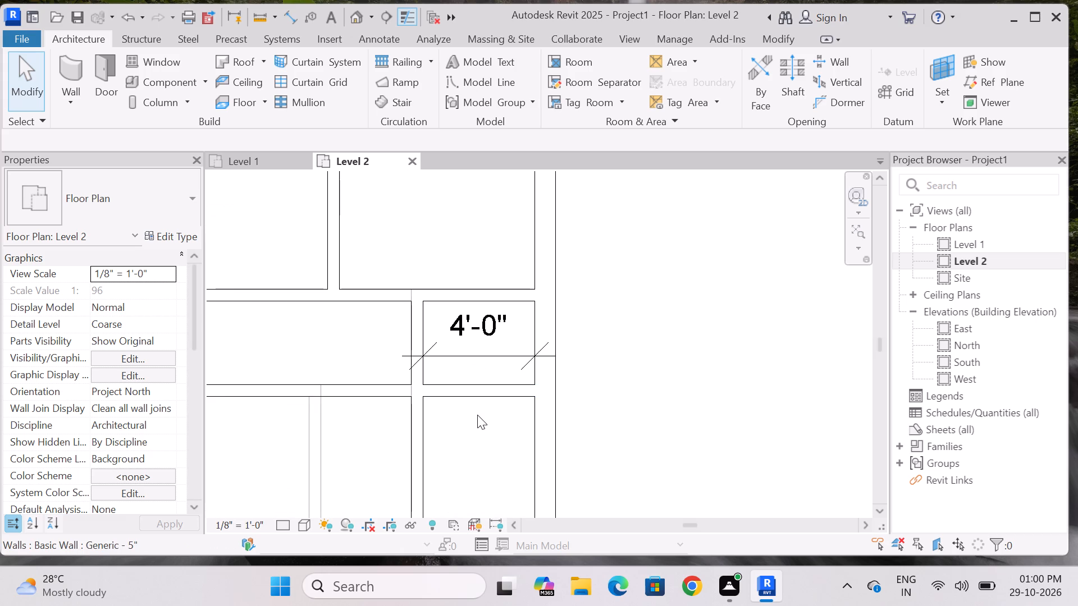
scroll(483, 323, "down", 3)
scroll(482, 382, "down", 4)
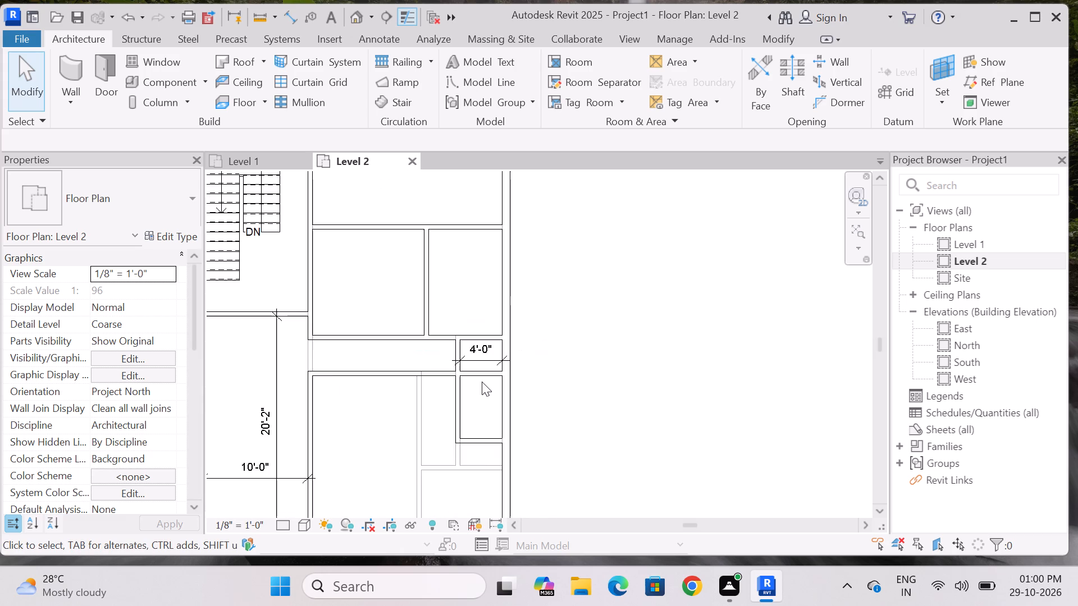
scroll(482, 382, "down", 4)
scroll(474, 421, "up", 4)
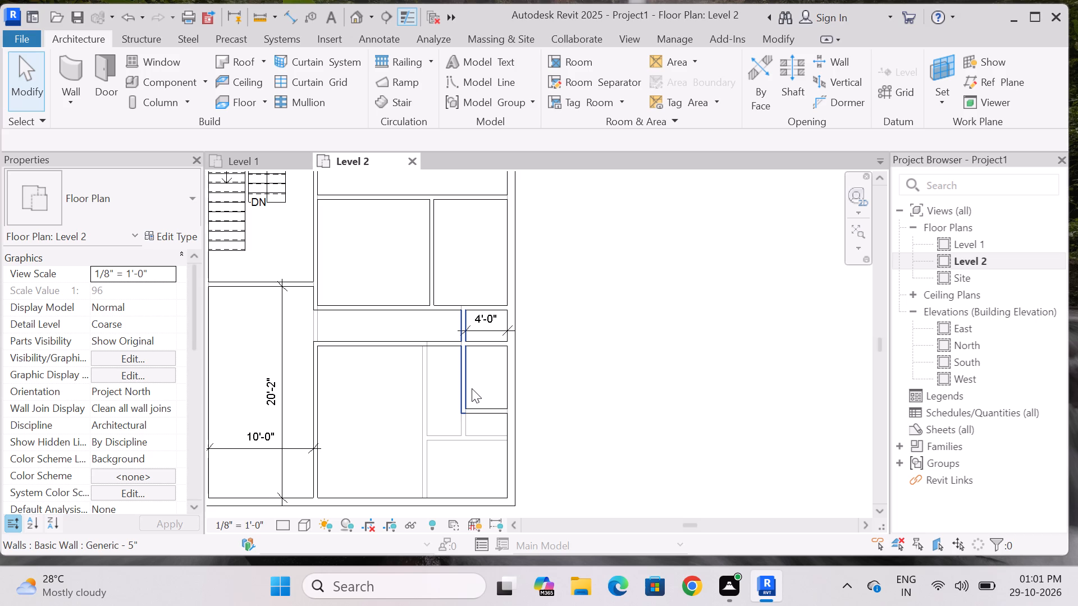
scroll(366, 298, "down", 3)
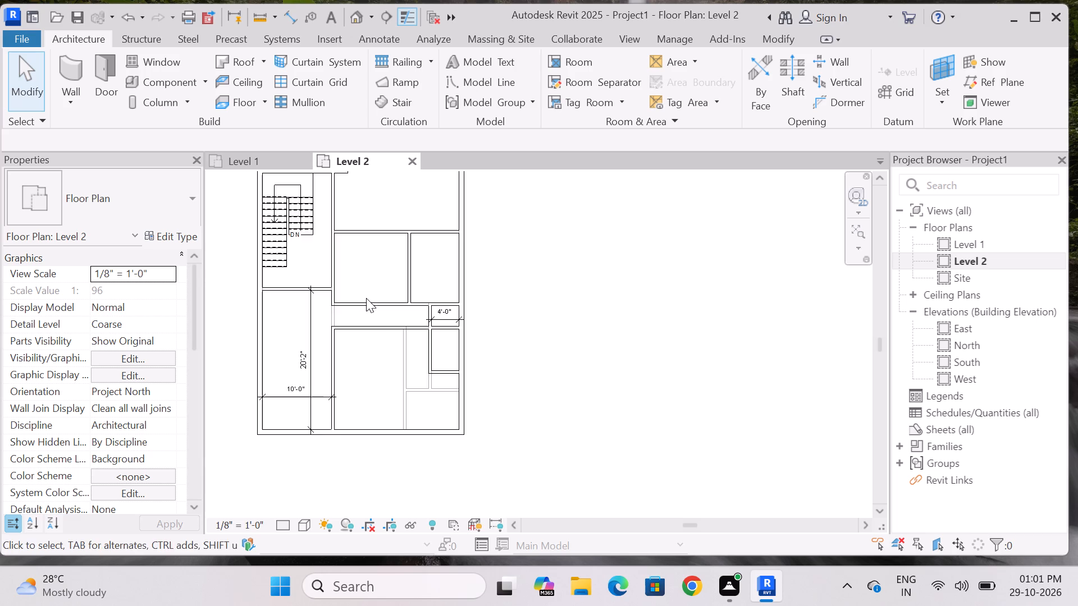
scroll(377, 332, "up", 3)
scroll(381, 357, "down", 4)
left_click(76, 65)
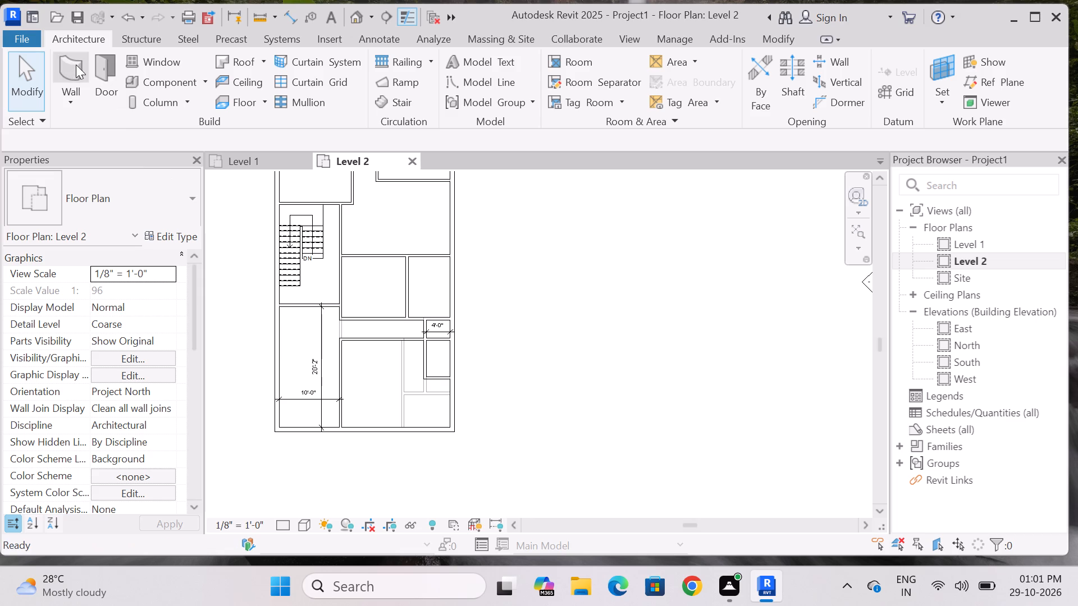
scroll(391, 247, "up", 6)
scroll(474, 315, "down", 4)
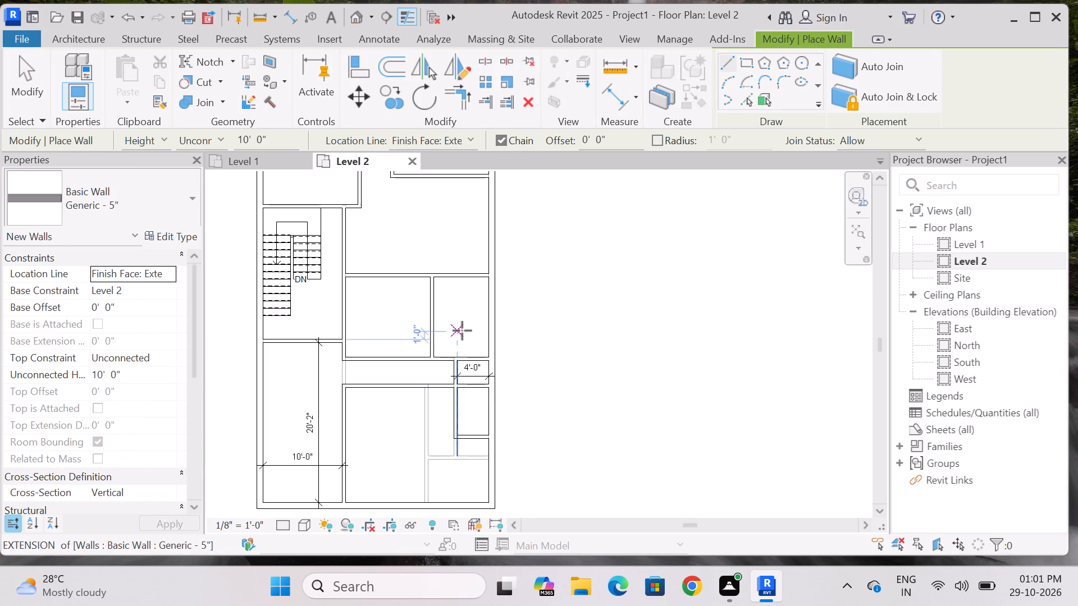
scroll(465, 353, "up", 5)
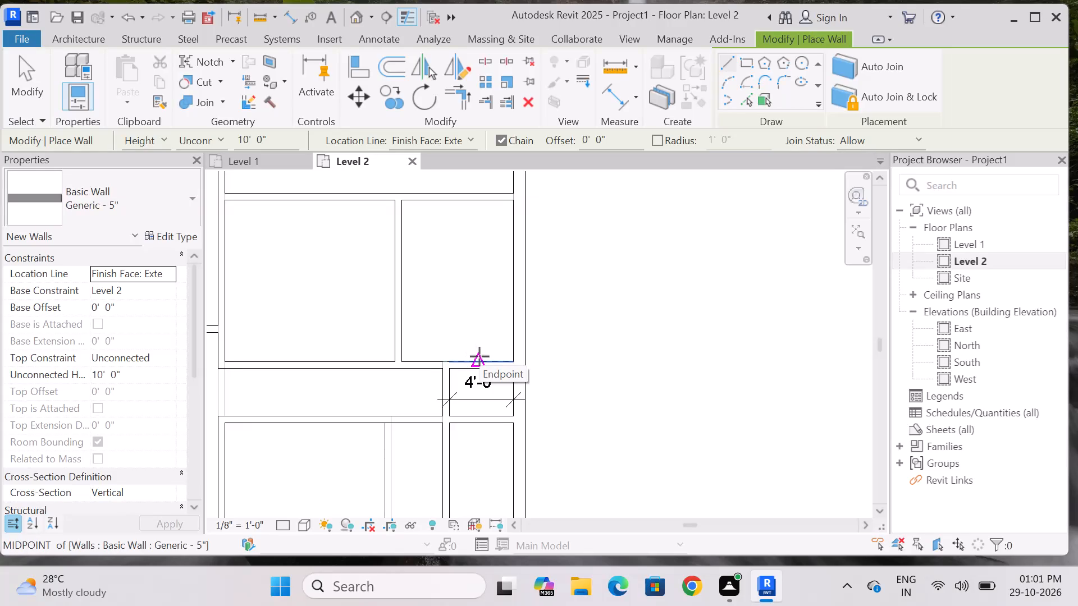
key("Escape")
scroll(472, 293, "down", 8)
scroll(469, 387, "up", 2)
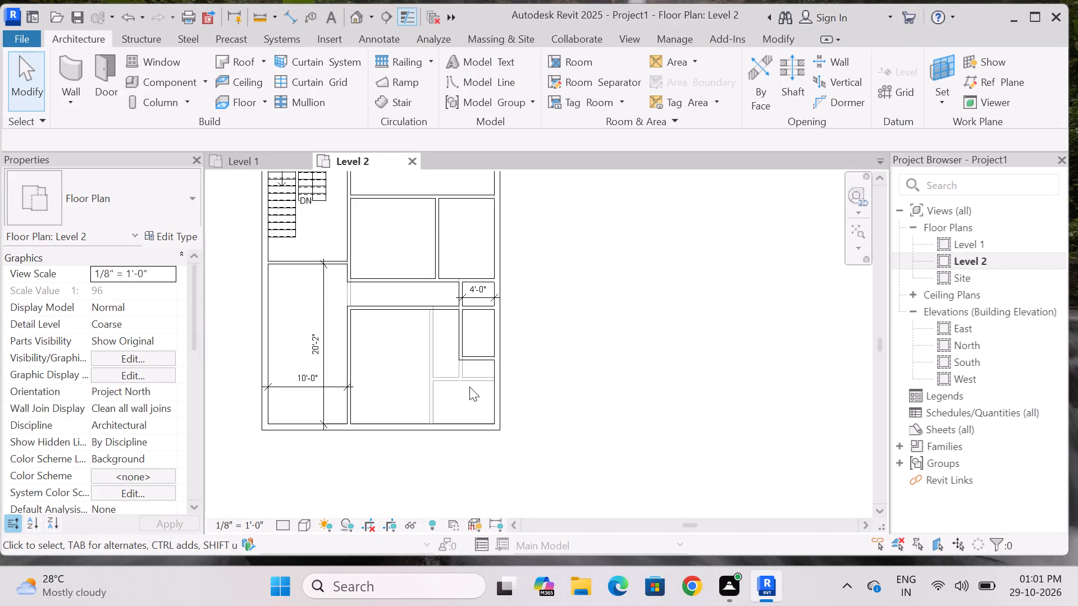
Examine the Level 2 partitions around the corridor, the 4'-0" wide space and the lower-right rooms.
scroll(469, 387, "up", 4)
scroll(399, 355, "down", 6)
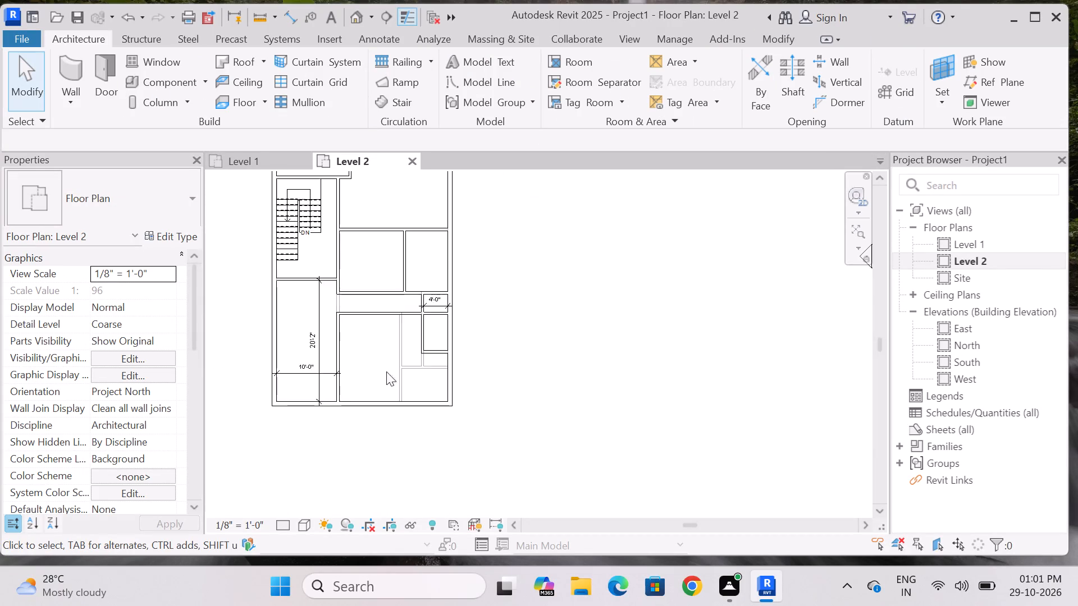
scroll(458, 308, "up", 3)
scroll(374, 356, "up", 2)
scroll(374, 355, "down", 3)
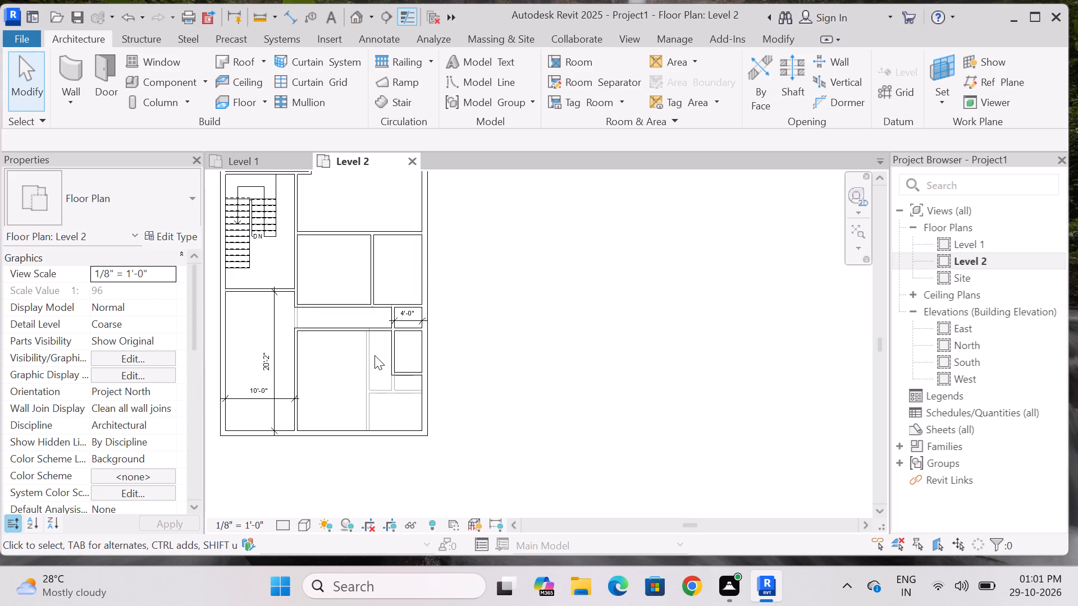
scroll(414, 278, "up", 5)
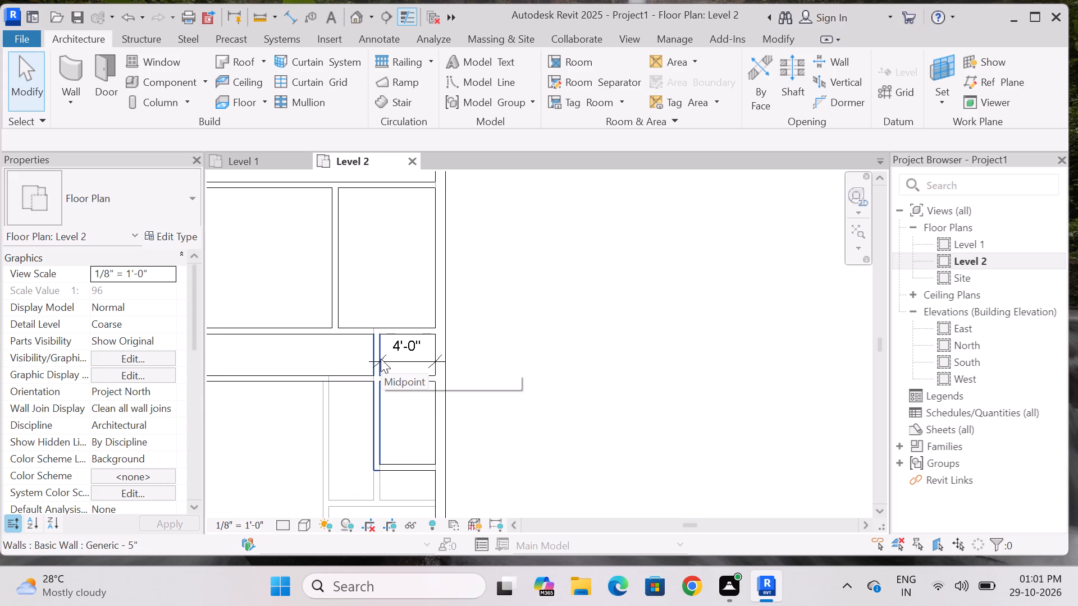
scroll(381, 359, "down", 4)
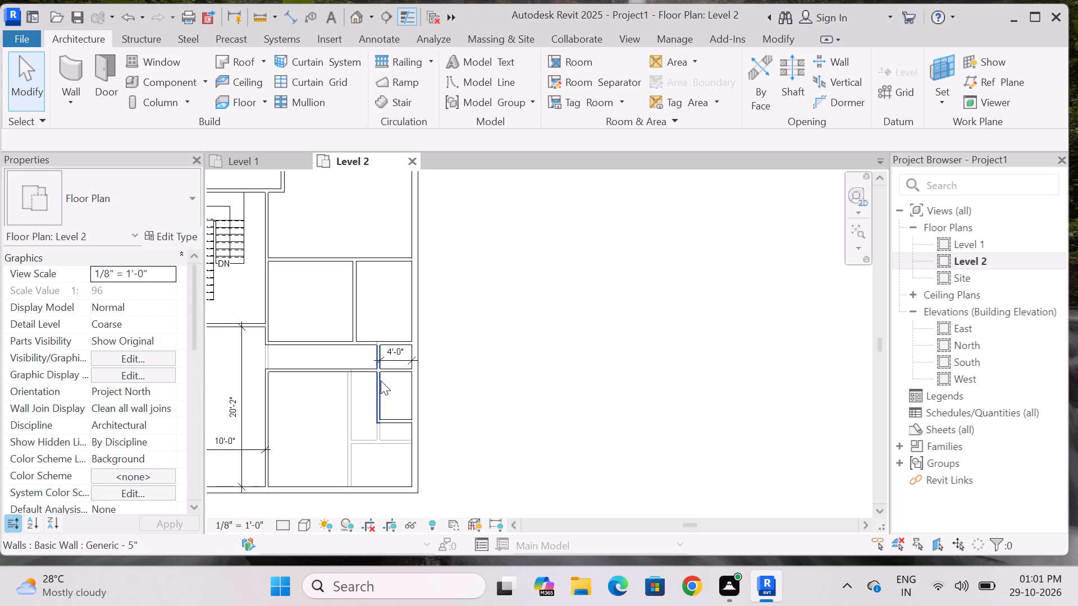
scroll(381, 380, "up", 5)
scroll(381, 380, "down", 3)
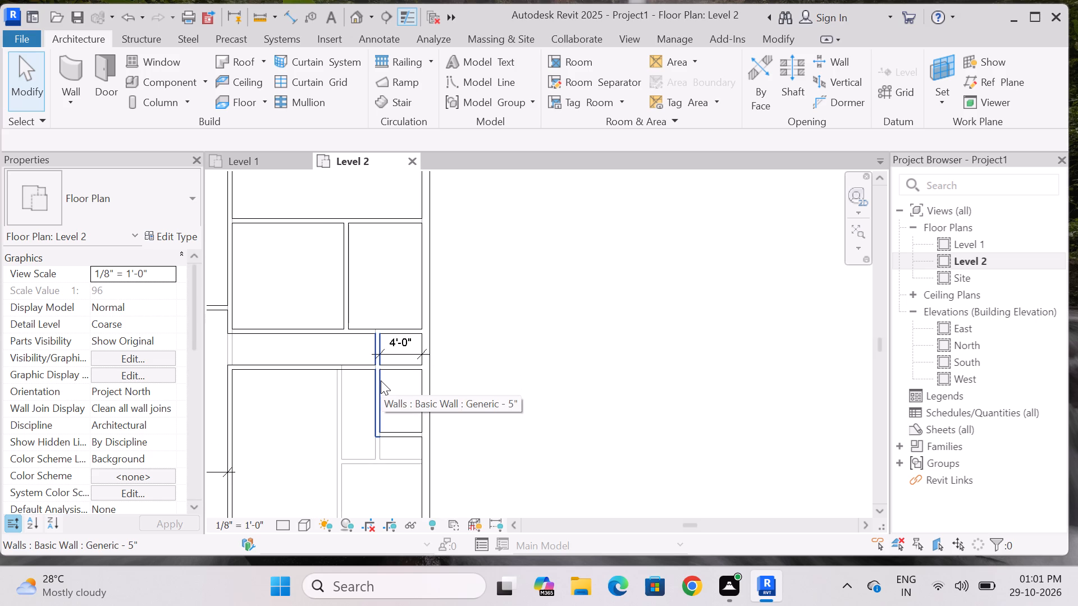
scroll(381, 380, "down", 2)
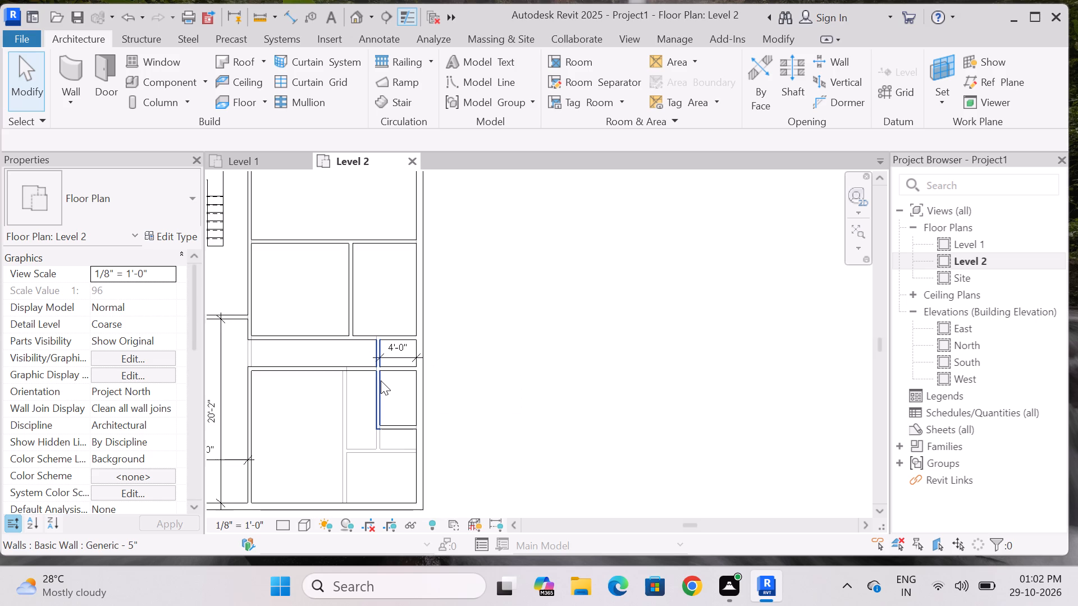
Compare the Level 1 floor plan with the Level 2 floor plan, checking the room and partition wall layout of both.
left_click(276, 160)
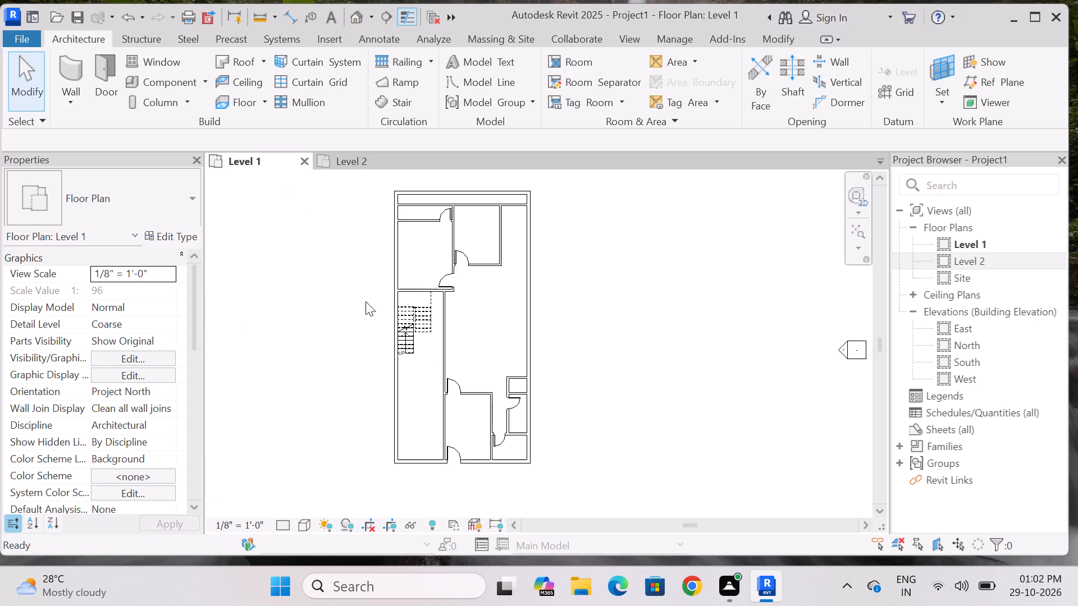
scroll(542, 391, "up", 2)
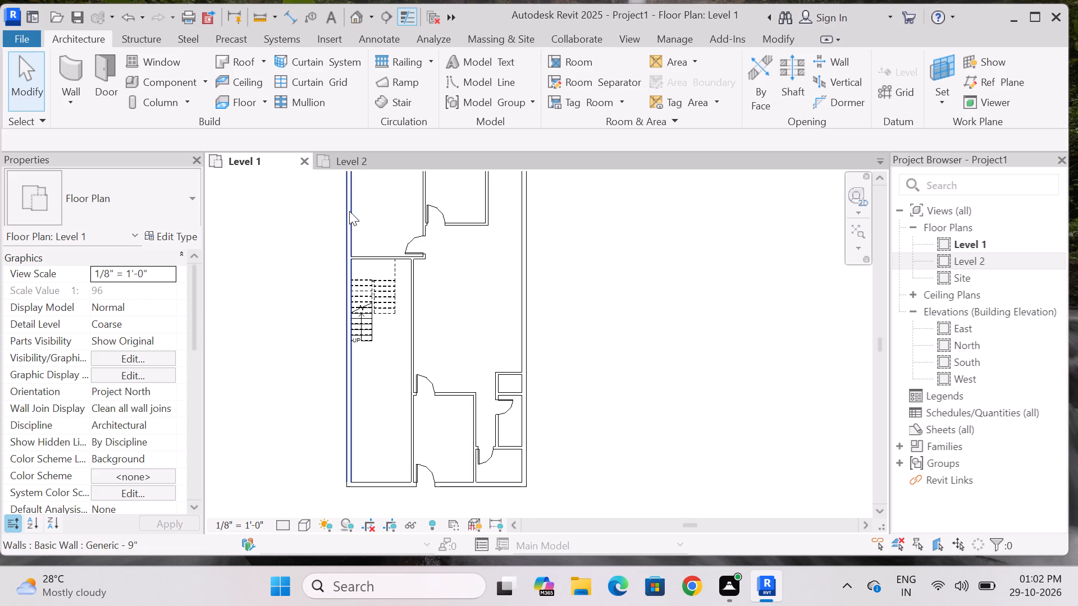
left_click(354, 166)
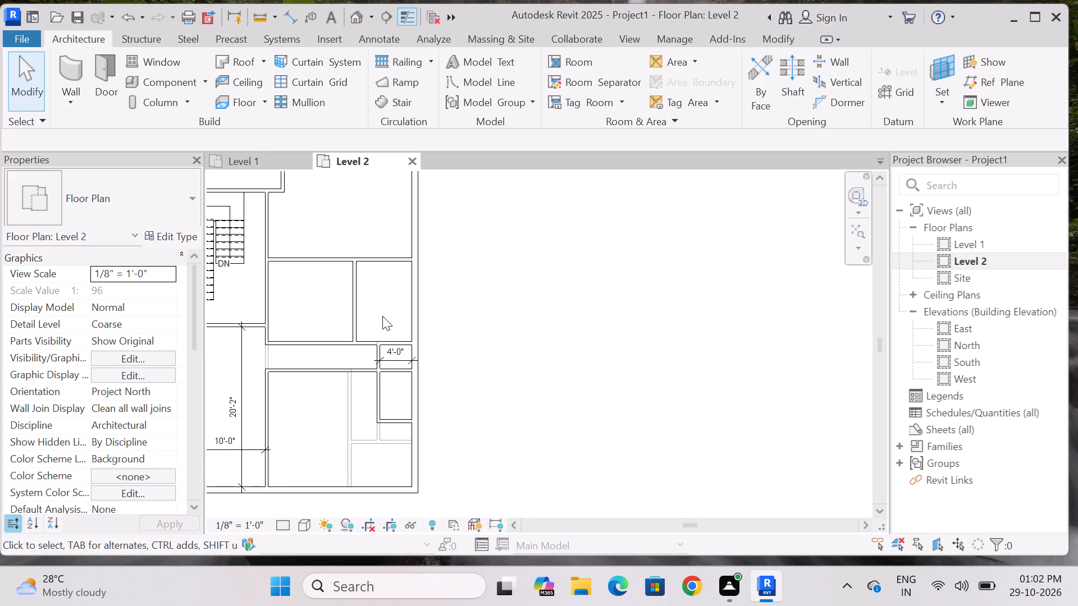
scroll(383, 314, "up", 3)
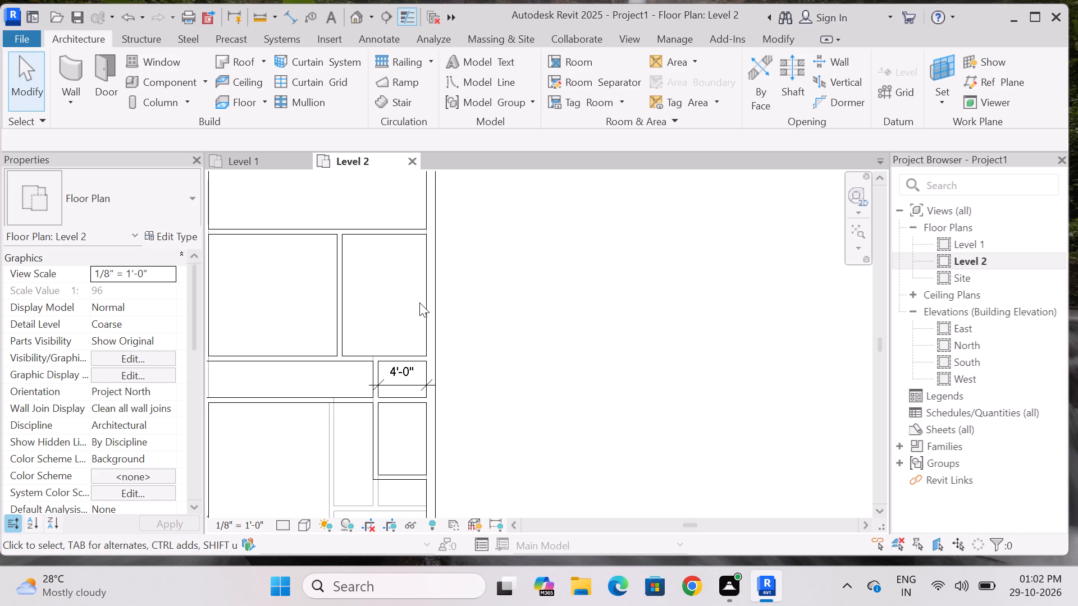
scroll(419, 302, "down", 2)
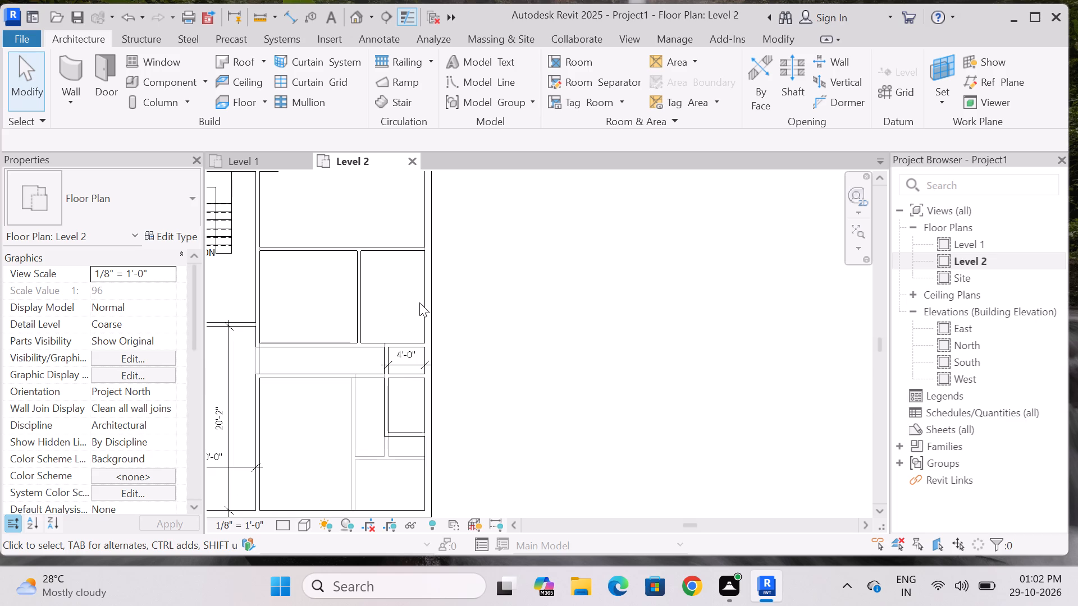
left_click(272, 168)
scroll(322, 292, "down", 3)
scroll(464, 240, "up", 3)
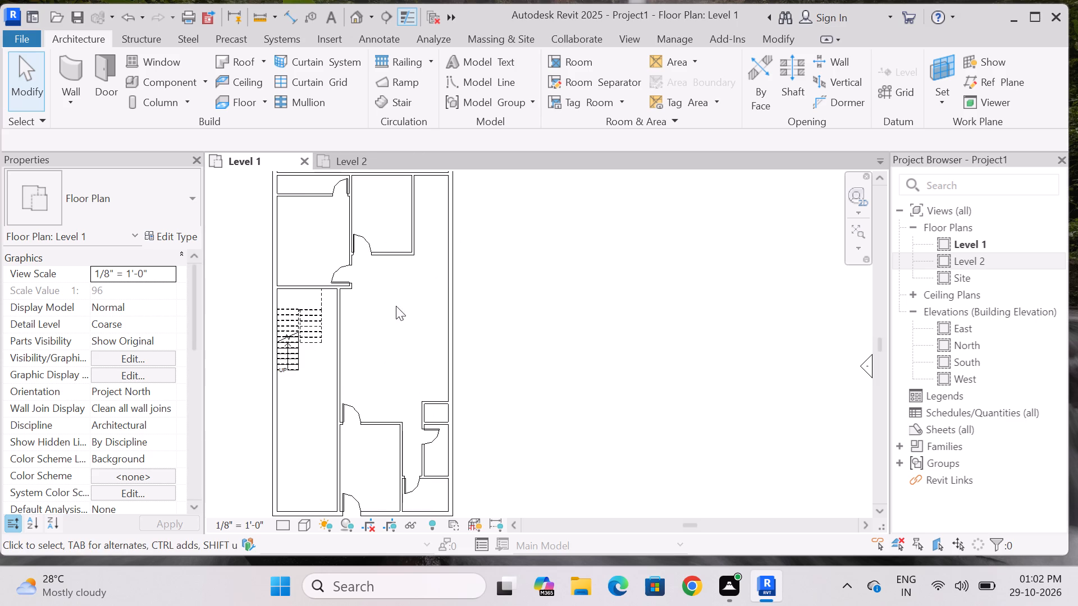
left_click(376, 156)
scroll(316, 272, "down", 5)
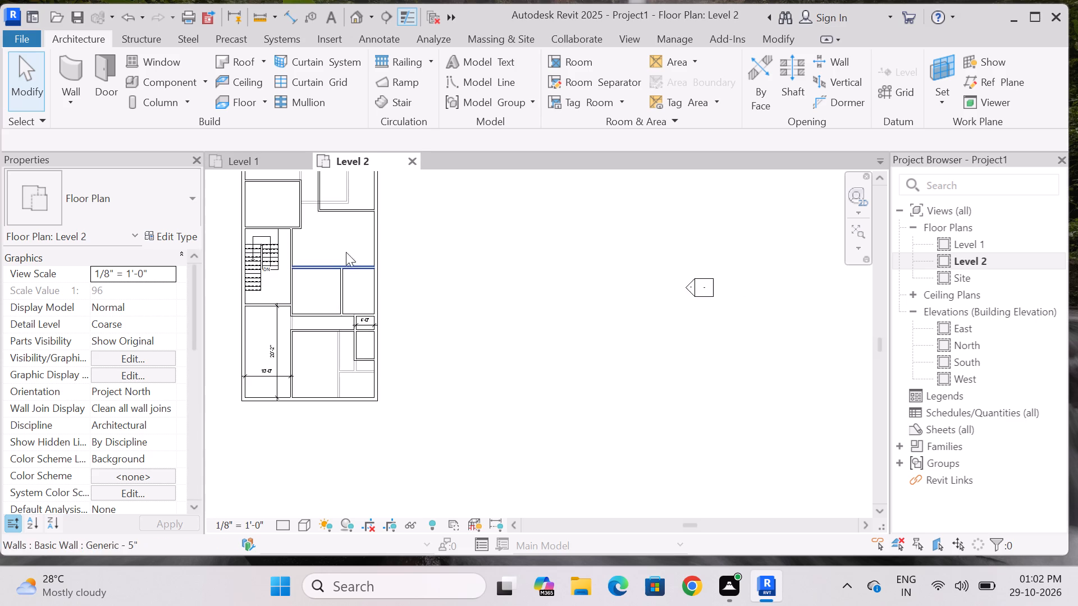
scroll(346, 242, "up", 6)
scroll(347, 244, "down", 1)
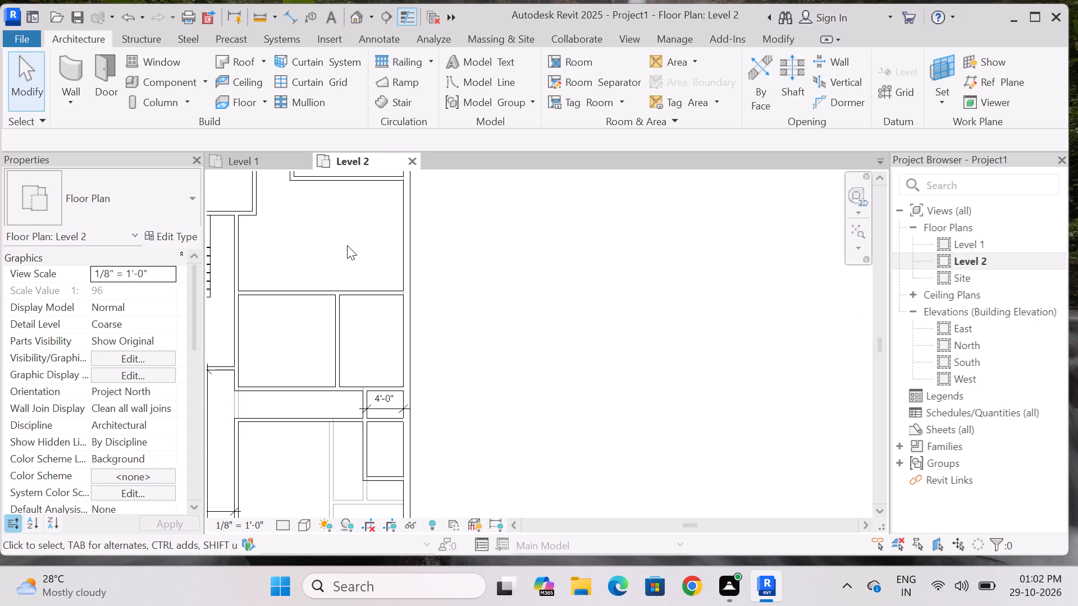
scroll(347, 245, "up", 2)
scroll(350, 252, "down", 4)
scroll(356, 256, "up", 2)
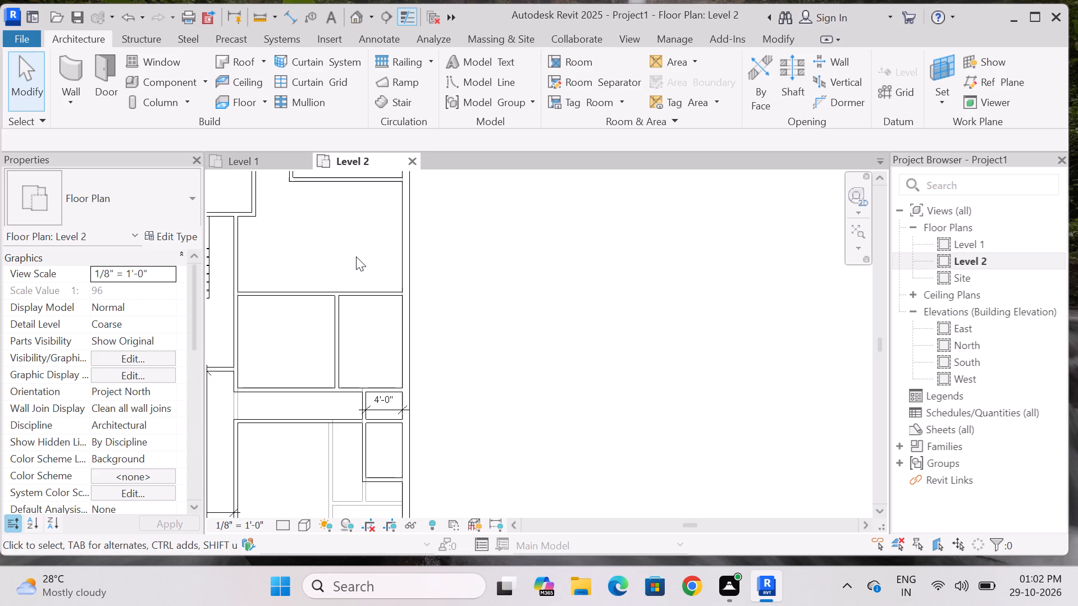
scroll(357, 257, "down", 2)
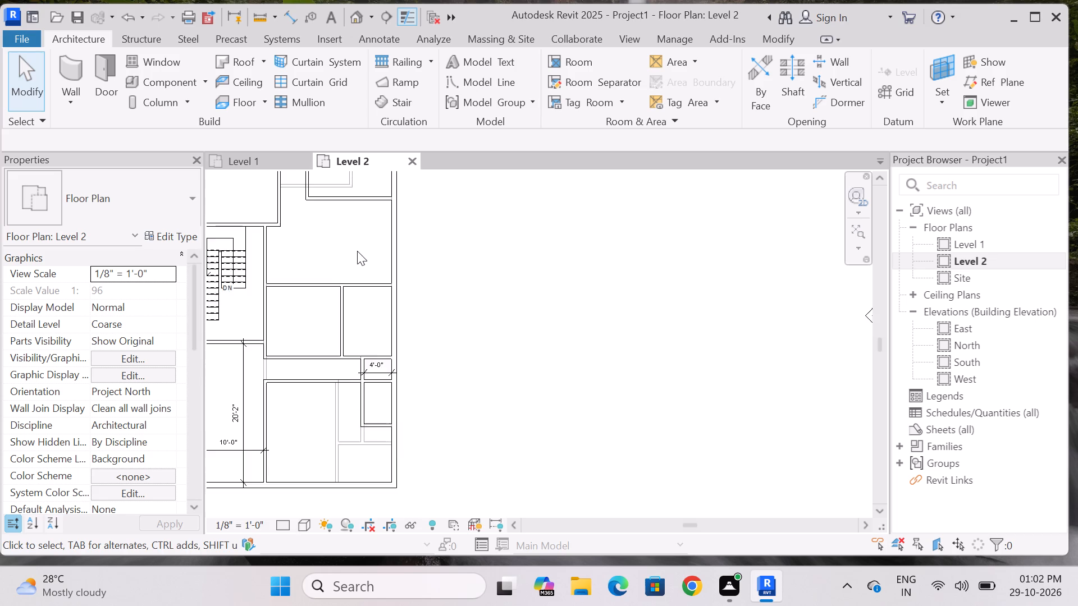
scroll(357, 251, "down", 3)
scroll(357, 224, "up", 3)
scroll(357, 226, "down", 2)
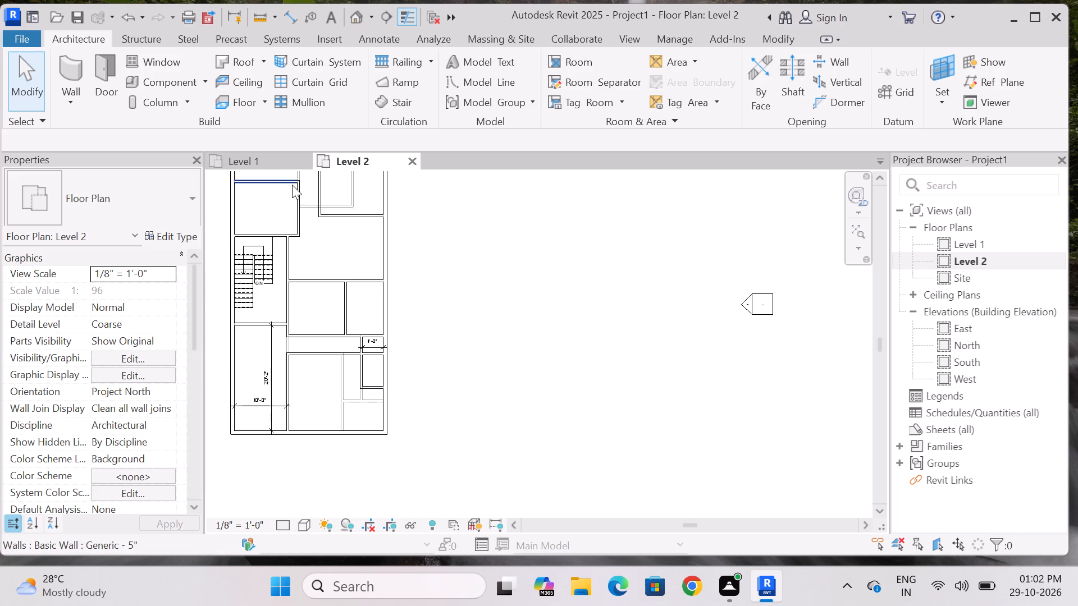
left_click(290, 165)
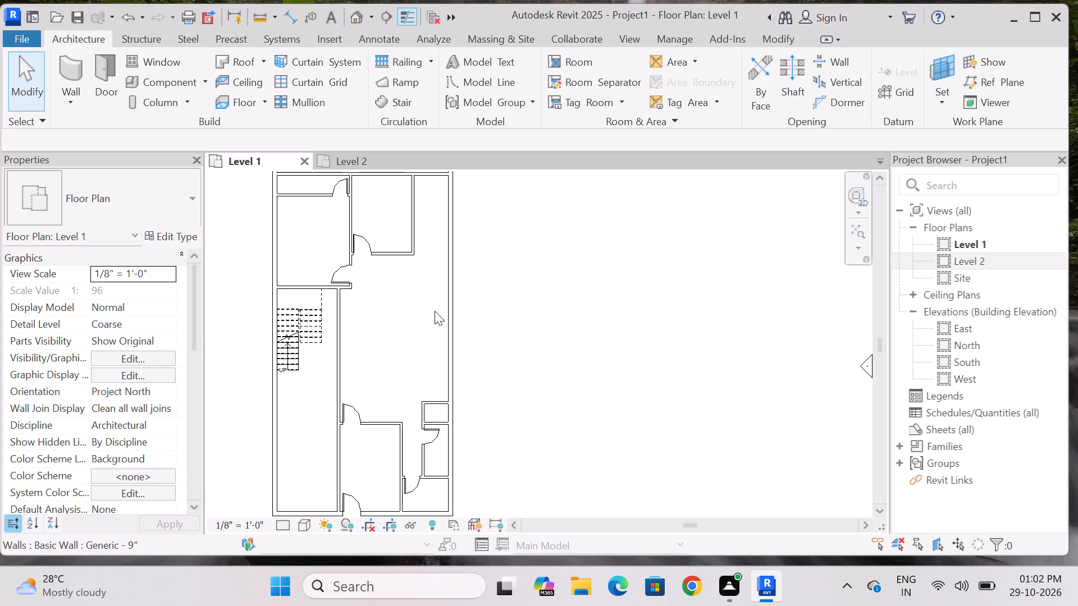
left_click(340, 166)
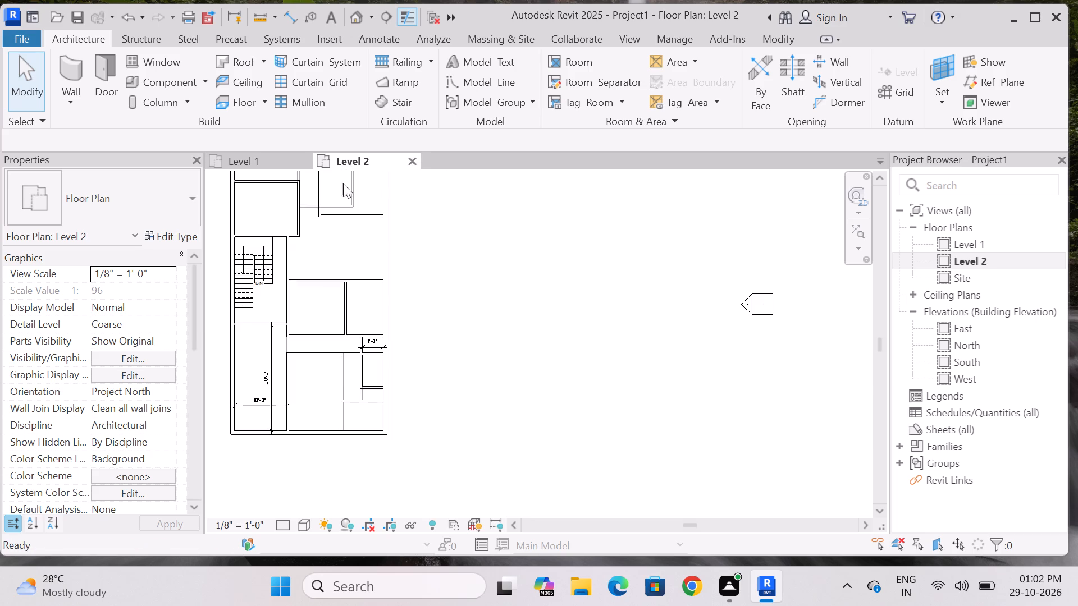
scroll(366, 274, "down", 3)
scroll(371, 220, "up", 4)
scroll(364, 321, "down", 3)
scroll(351, 218, "up", 3)
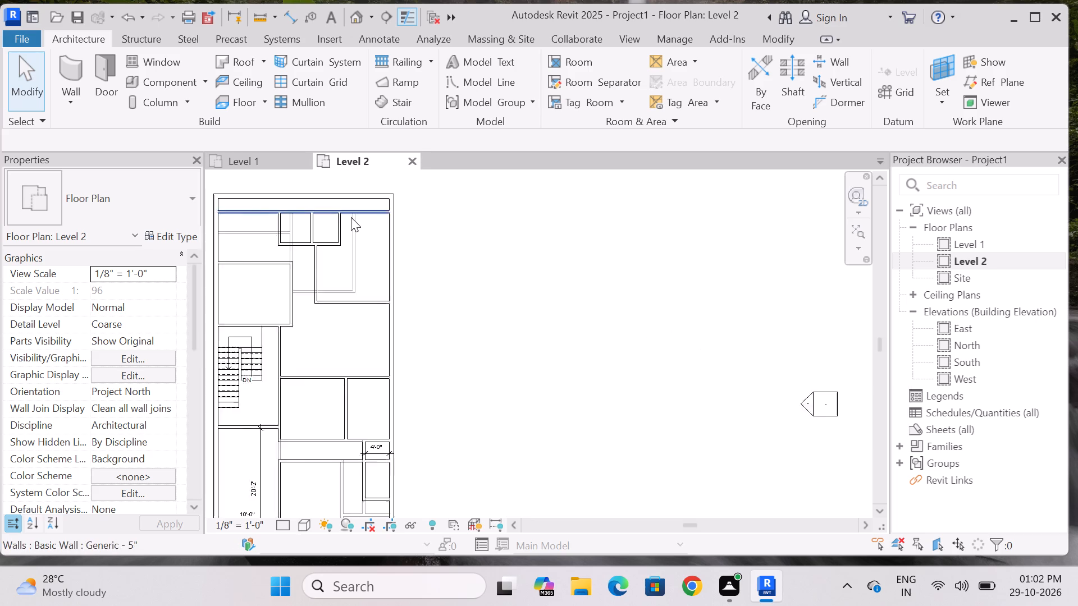
scroll(351, 217, "up", 1)
scroll(381, 325, "down", 4)
scroll(381, 359, "up", 3)
scroll(386, 327, "down", 3)
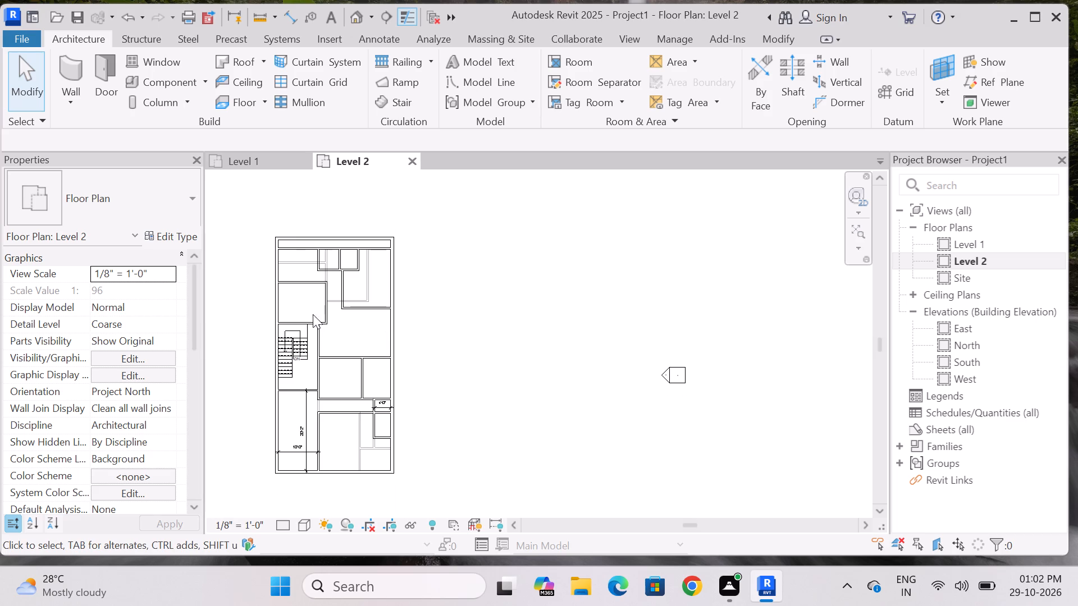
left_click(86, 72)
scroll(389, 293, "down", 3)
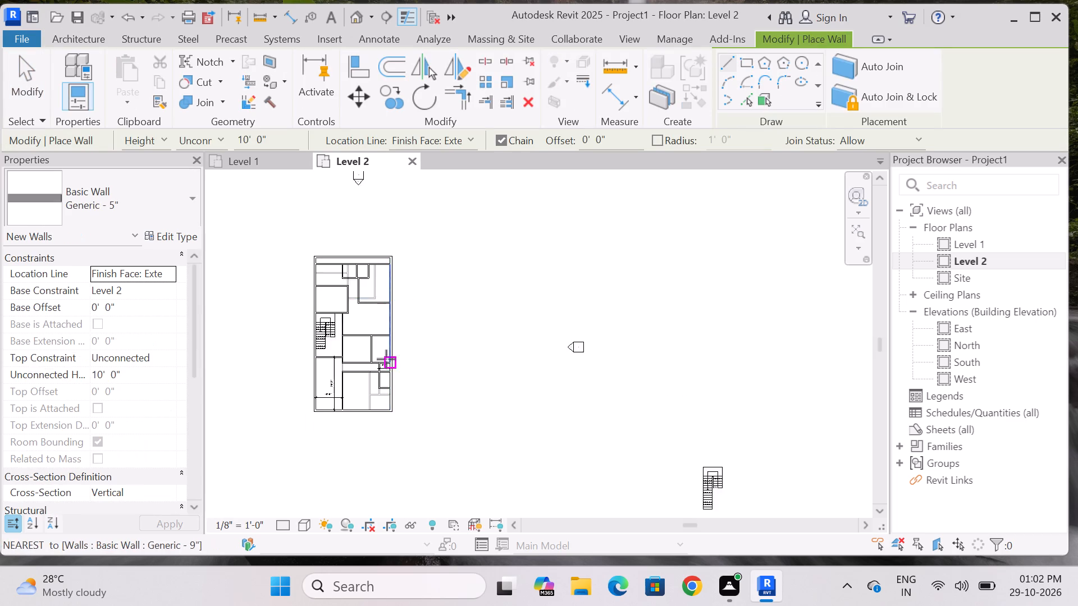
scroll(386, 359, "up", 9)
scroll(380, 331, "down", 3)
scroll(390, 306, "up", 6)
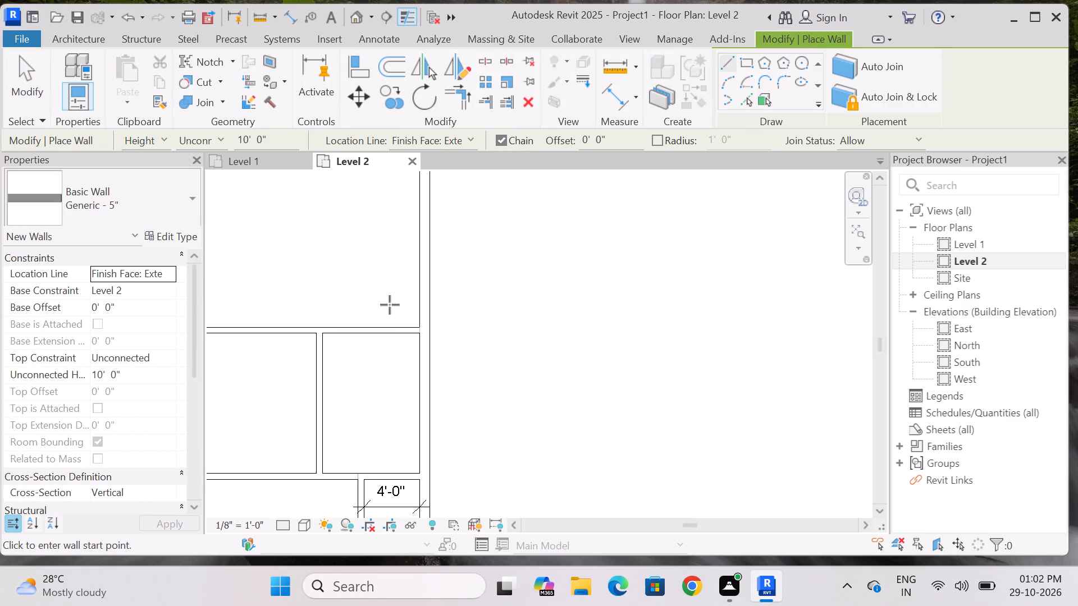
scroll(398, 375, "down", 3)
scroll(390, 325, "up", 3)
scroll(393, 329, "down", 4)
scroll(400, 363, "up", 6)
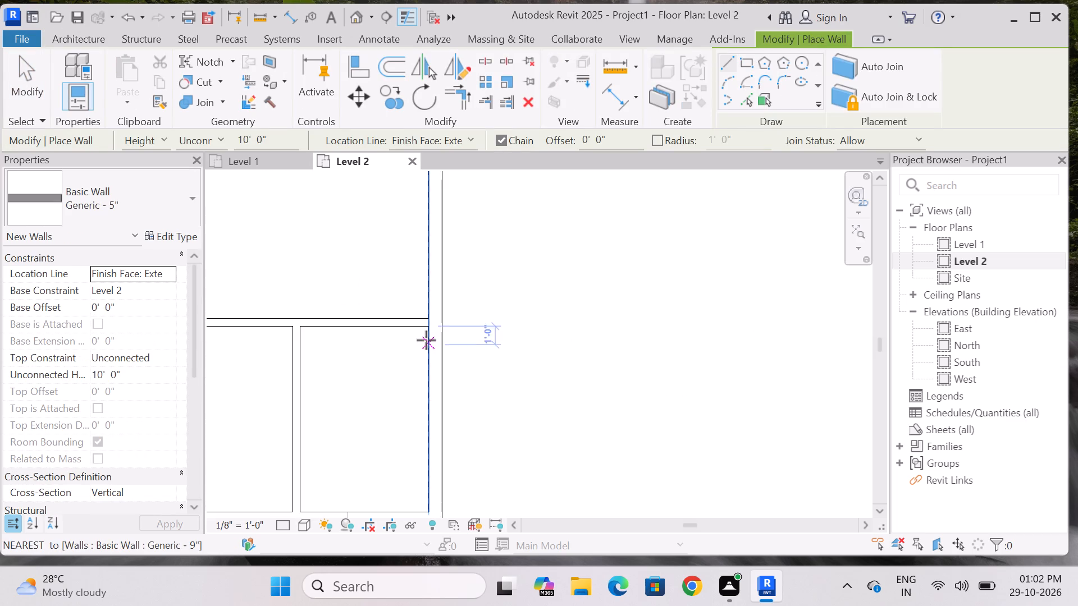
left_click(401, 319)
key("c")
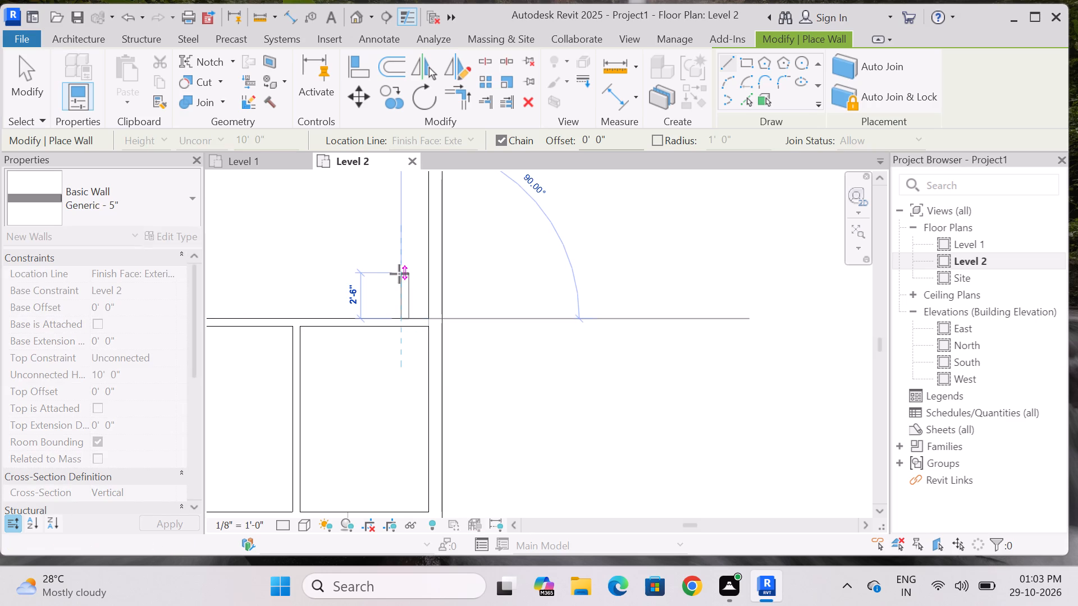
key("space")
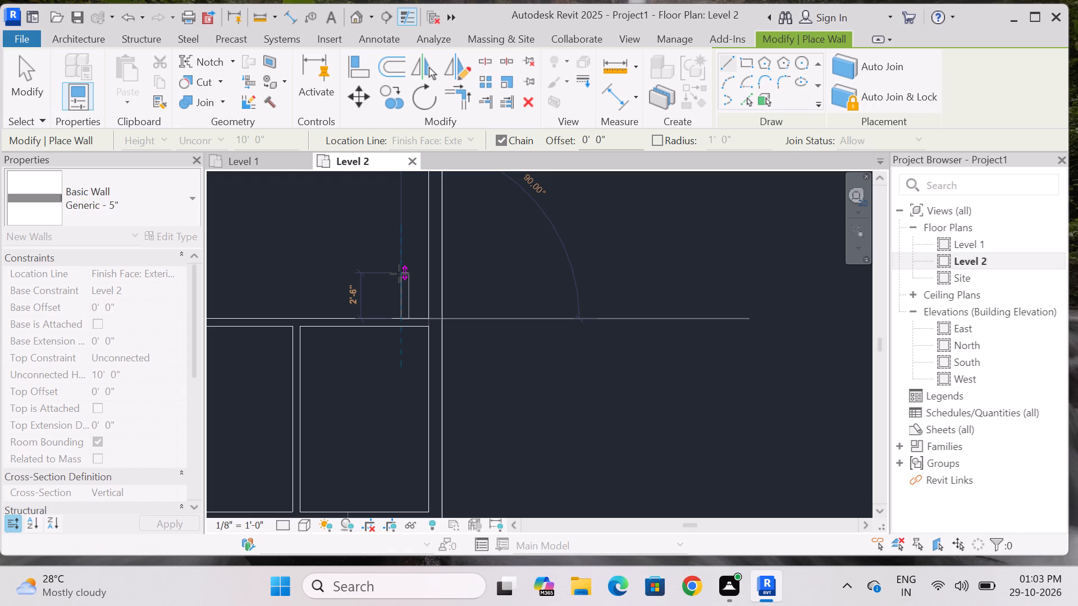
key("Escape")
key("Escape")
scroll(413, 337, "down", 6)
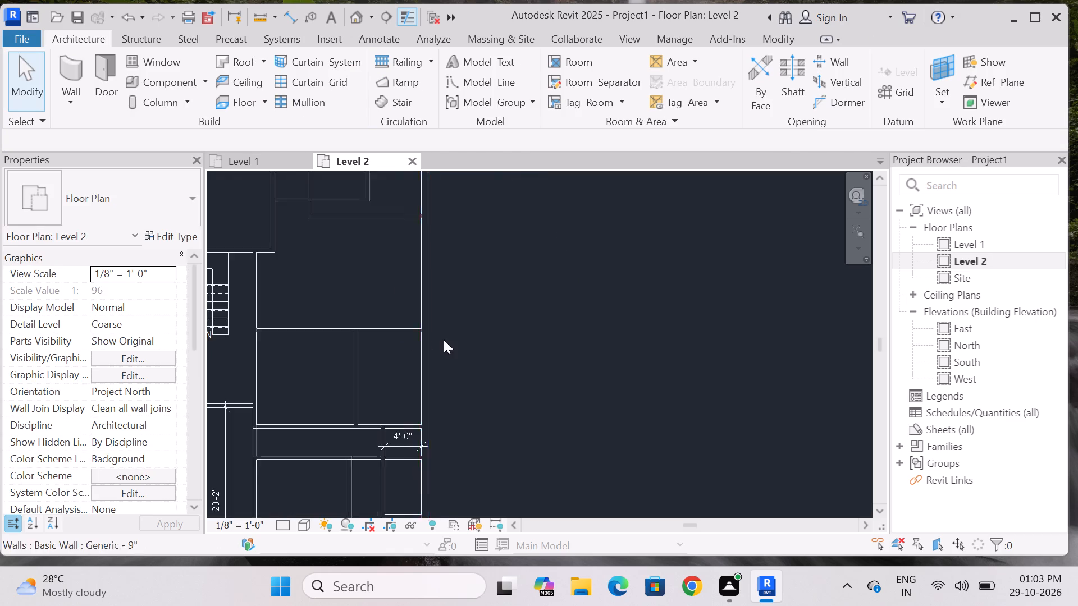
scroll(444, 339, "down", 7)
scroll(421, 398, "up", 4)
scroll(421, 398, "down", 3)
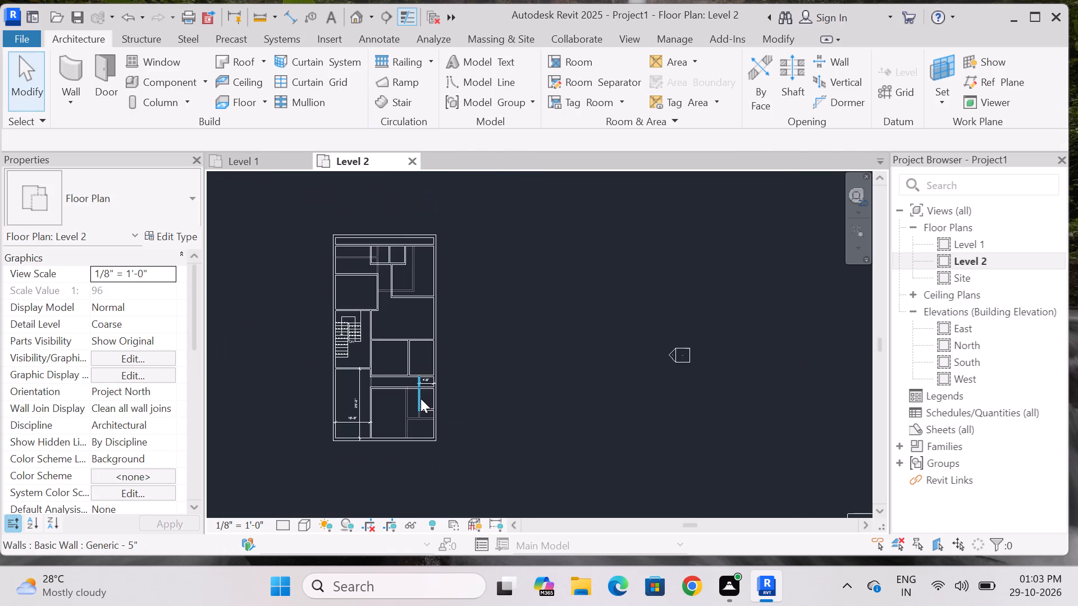
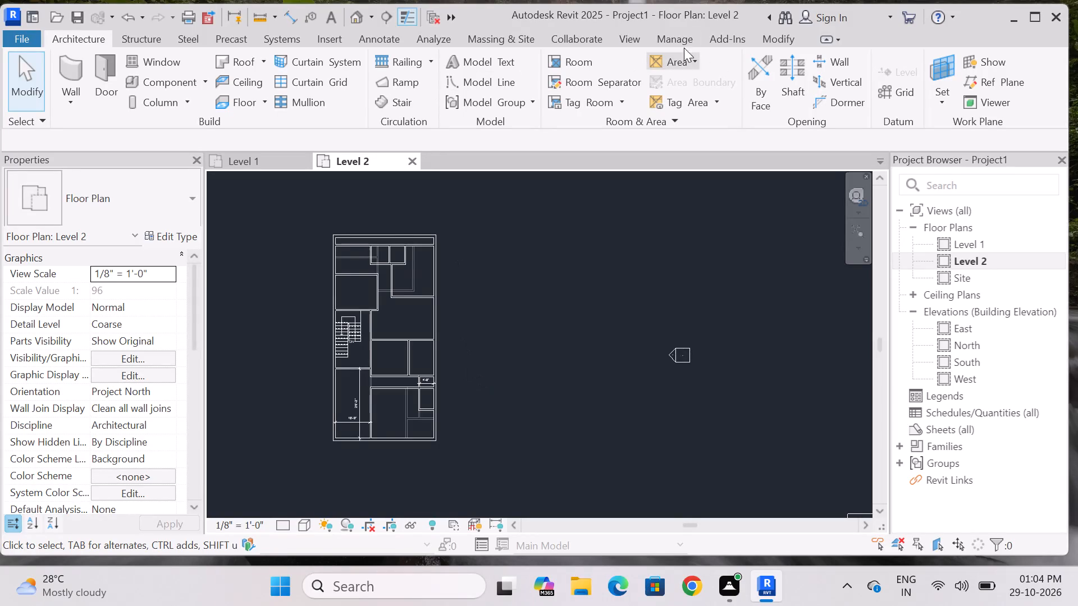
Switch the drawing canvas to the light theme.
left_click(621, 30)
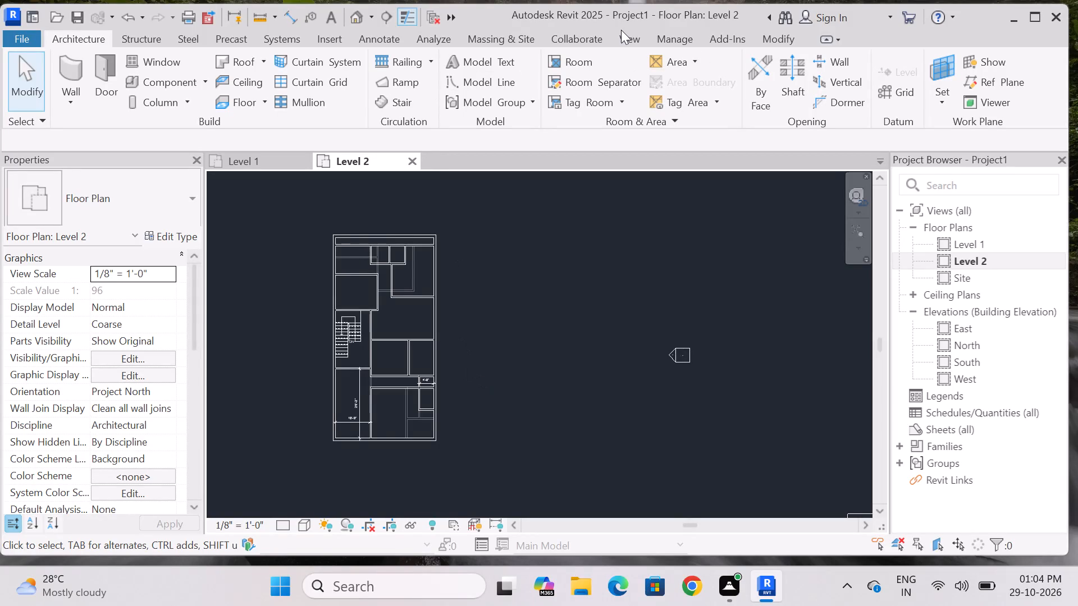
left_click(629, 35)
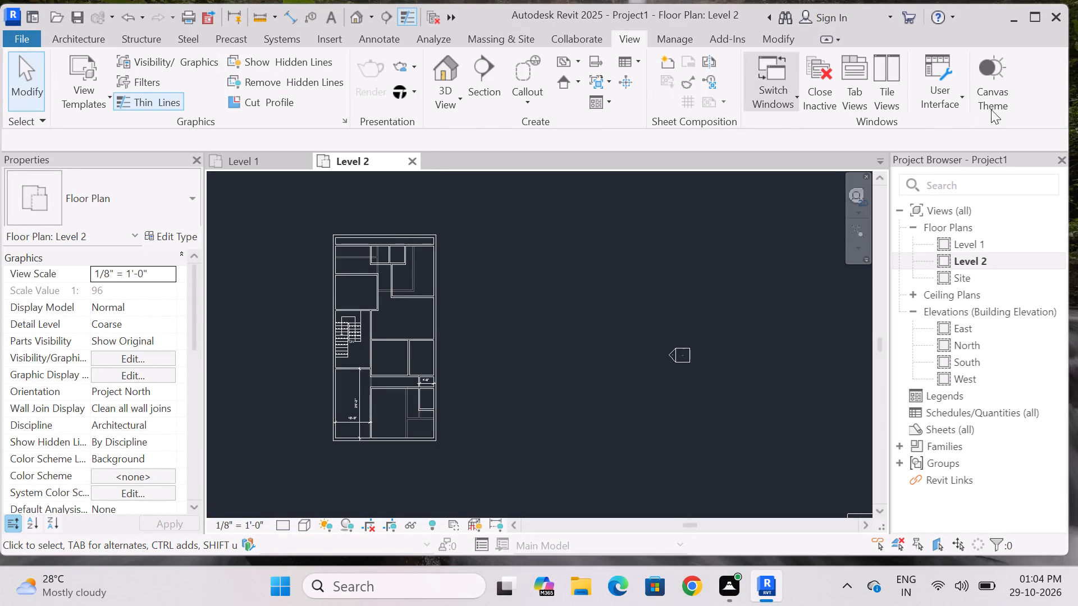
left_click(1007, 88)
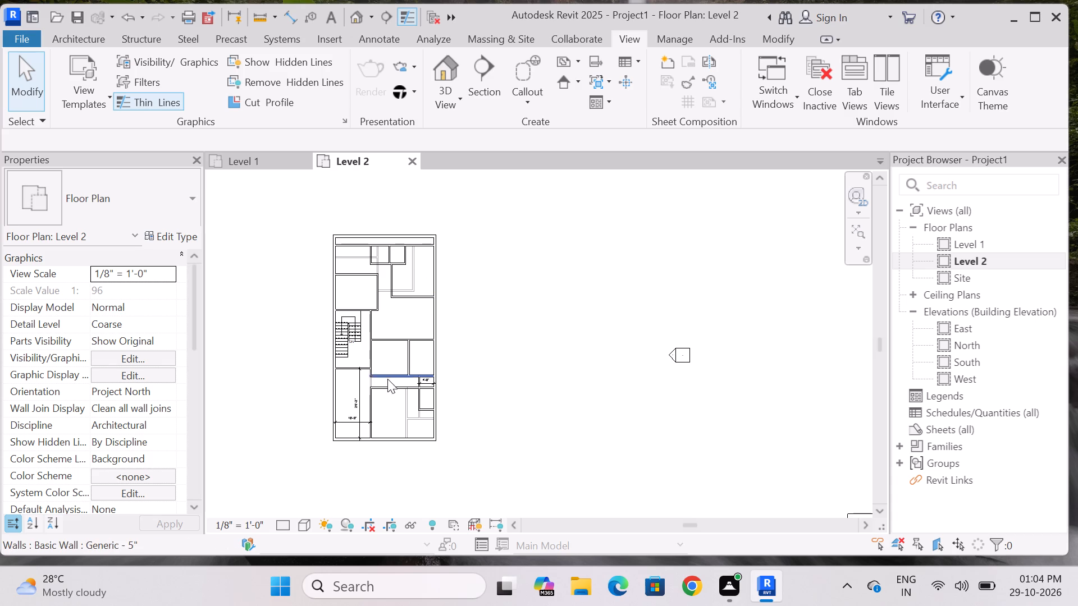
Draw an L-shaped Generic - 5" wall above the partition over the two middle rooms, about 1'-6" off the right exterior wall and closing against it.
scroll(387, 379, "up", 4)
left_click(94, 38)
left_click(79, 75)
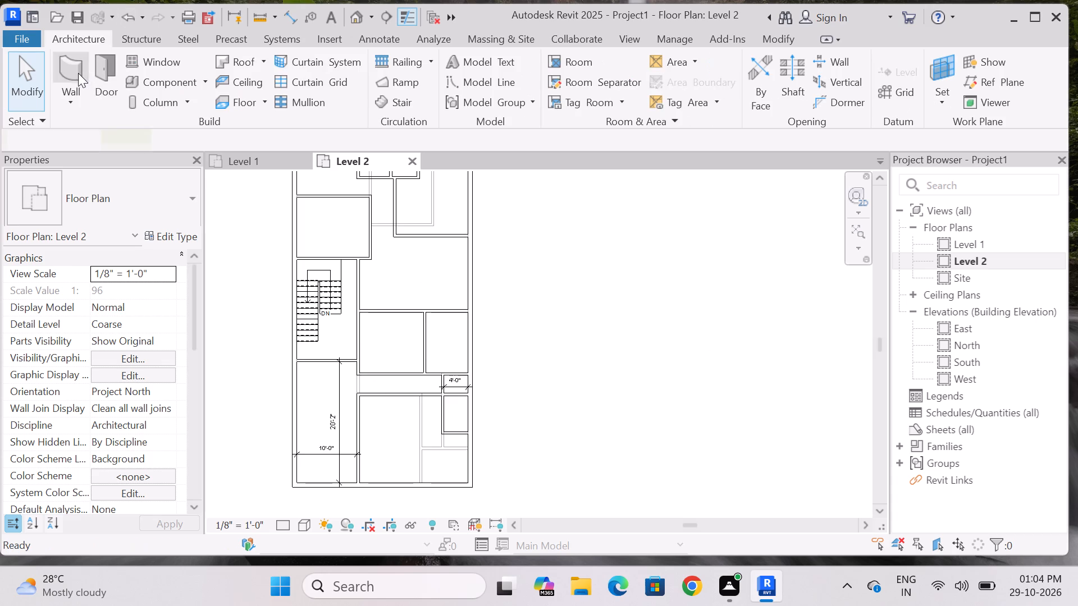
scroll(431, 296, "up", 7)
scroll(528, 334, "up", 3)
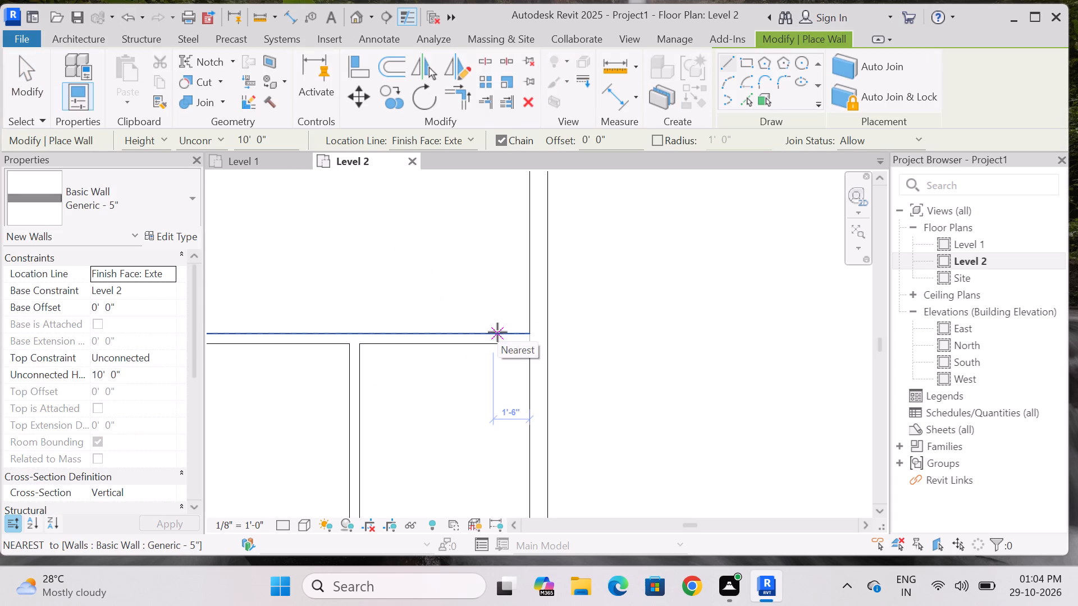
left_click(497, 332)
key("space")
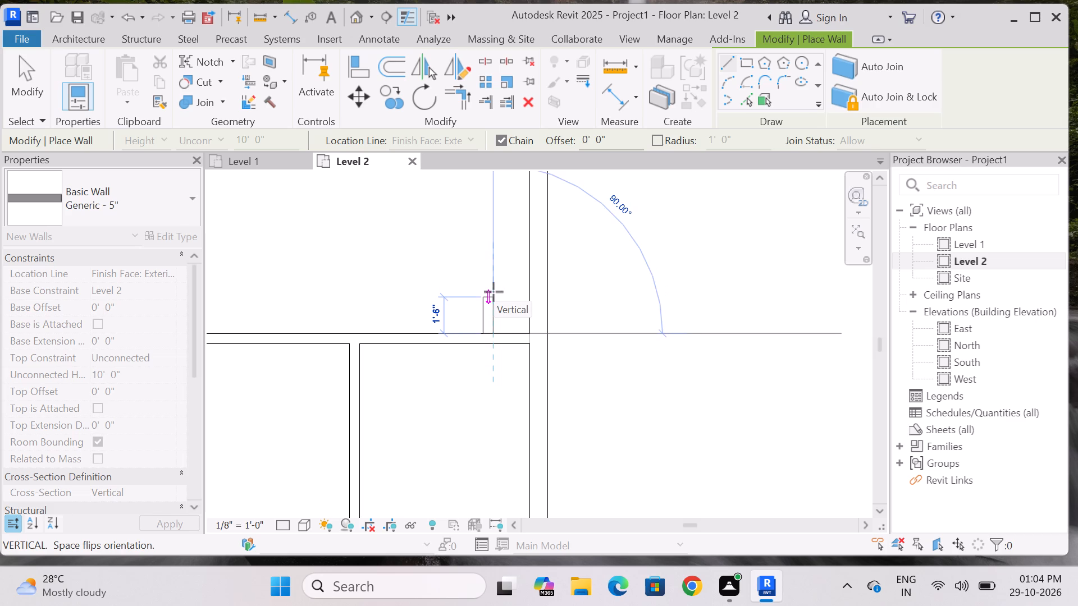
left_click(494, 286)
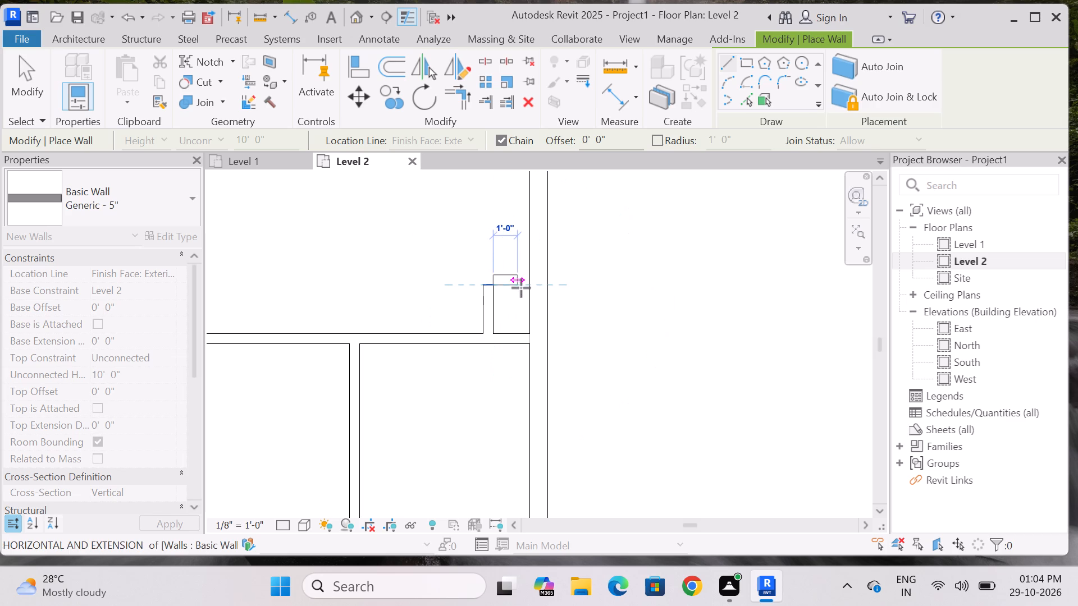
left_click(527, 288)
key("Escape")
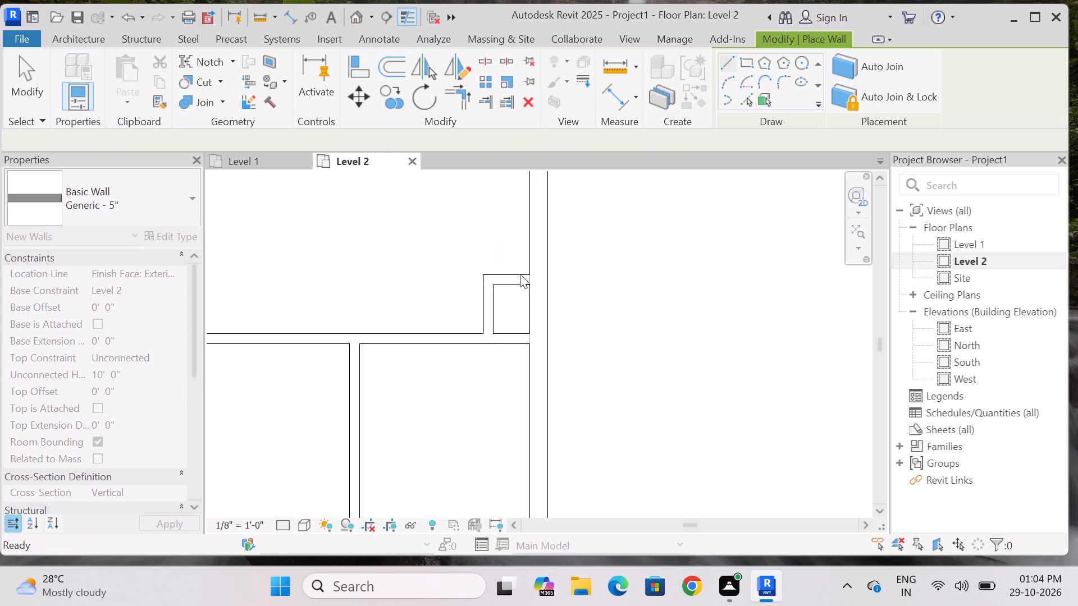
key("Escape")
Mirror the two new L-shaped walls about the horizontal partition to enclose a matching space below it.
left_click_drag(508, 305, 454, 251)
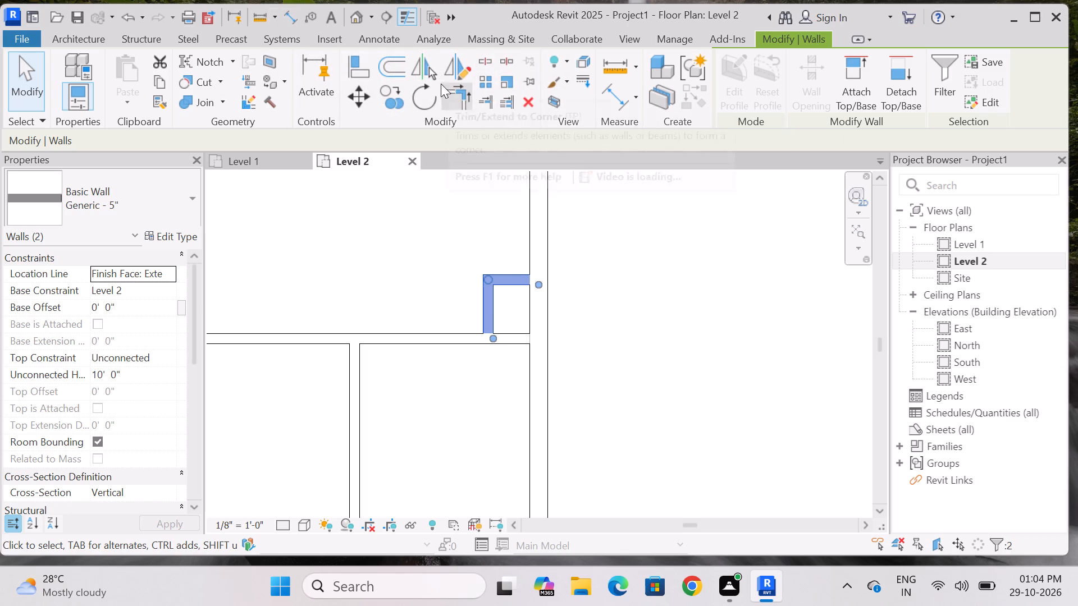
left_click(428, 69)
scroll(510, 330, "up", 4)
left_click(513, 342)
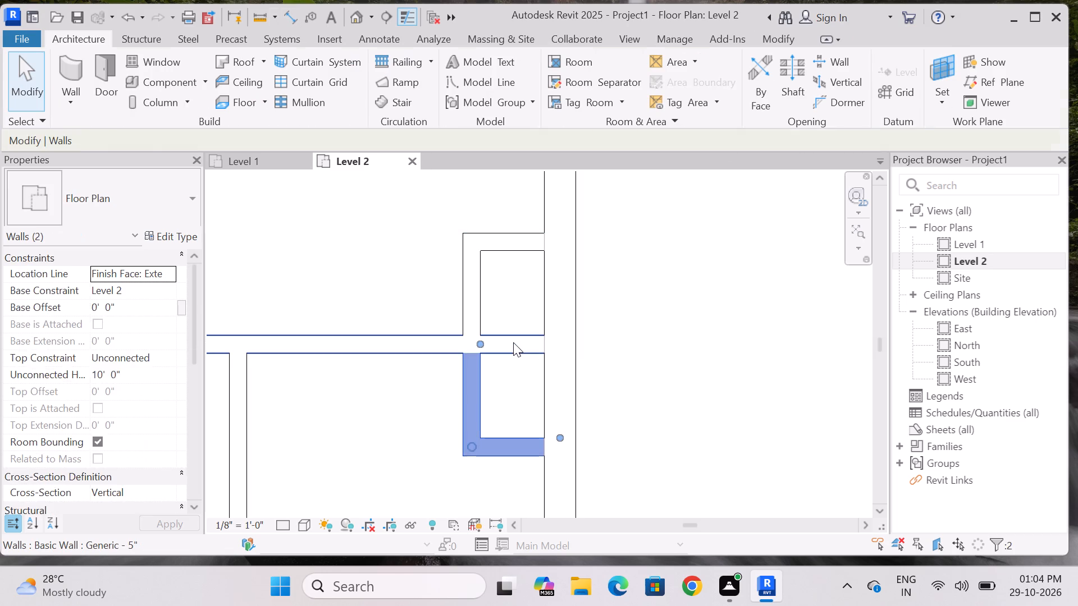
key("Escape")
scroll(520, 276, "down", 5)
scroll(518, 296, "up", 3)
key("Escape")
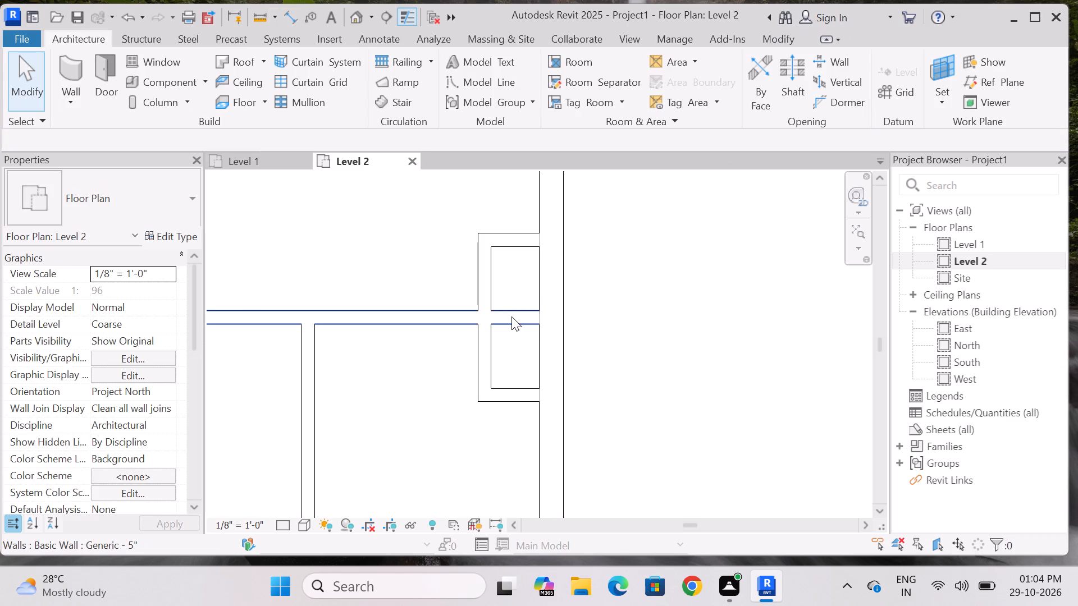
Shorten the horizontal partition from the exterior wall back to the small enclosure's vertical wall, opening the enclosure into one space.
left_click(511, 316)
scroll(518, 316, "up", 3)
left_click_drag(567, 305, 491, 307)
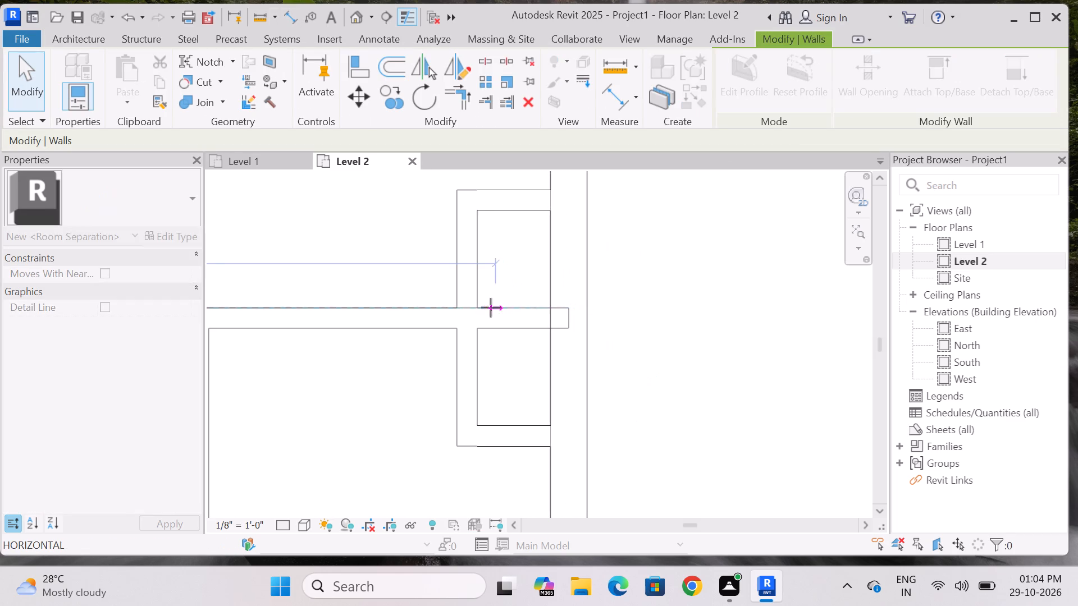
left_click_drag(491, 307, 479, 307)
key("Escape")
Examine the Level 2 partitions around the new enclosure, the corridor and the lower-right rooms.
scroll(516, 270, "down", 11)
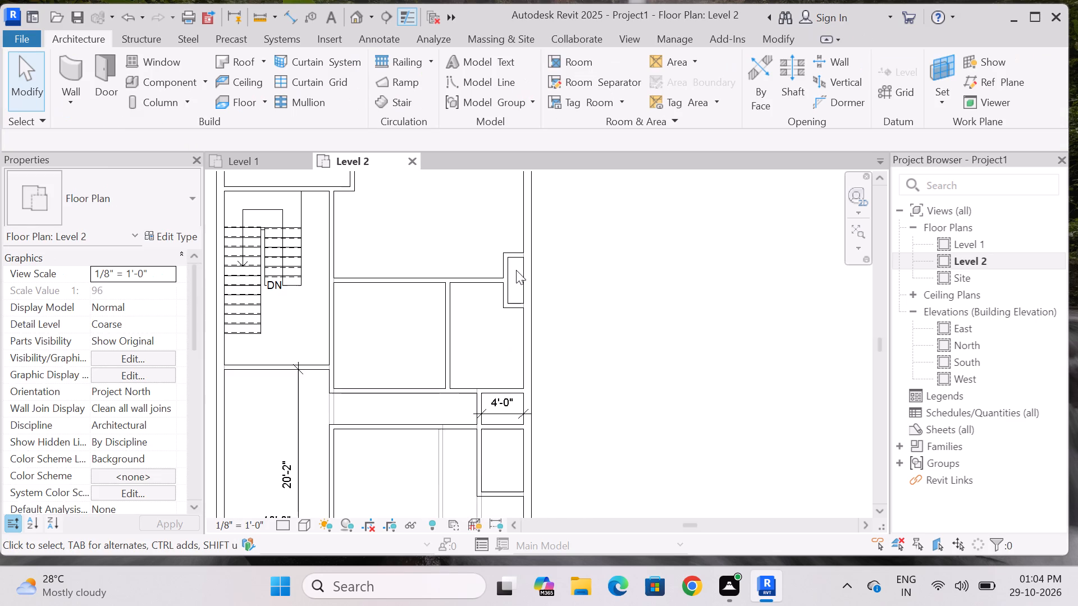
scroll(498, 298, "down", 3)
scroll(499, 329, "up", 3)
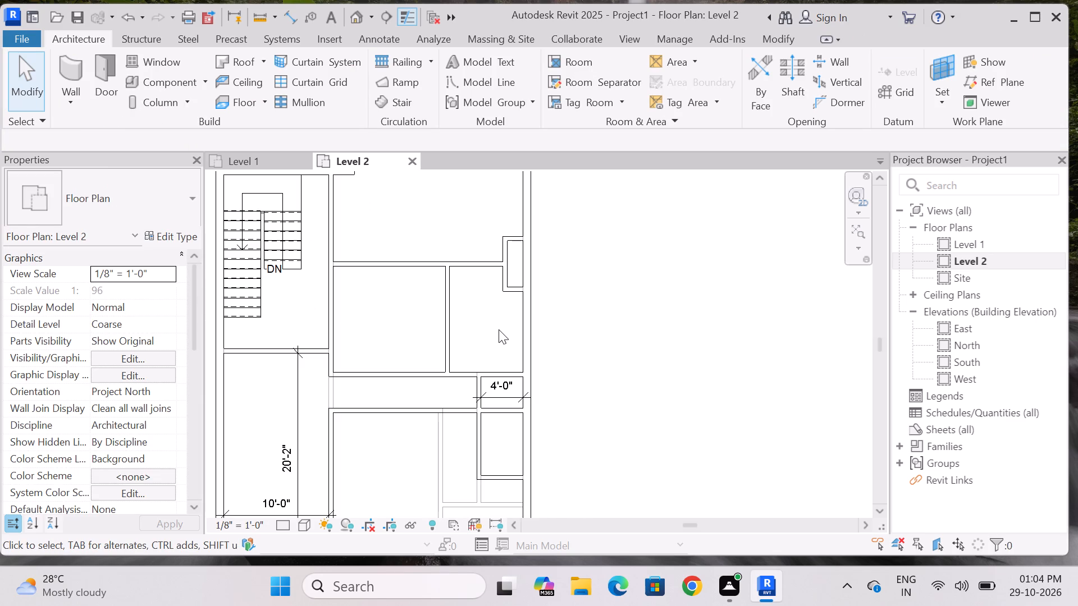
scroll(499, 329, "down", 3)
scroll(502, 347, "up", 5)
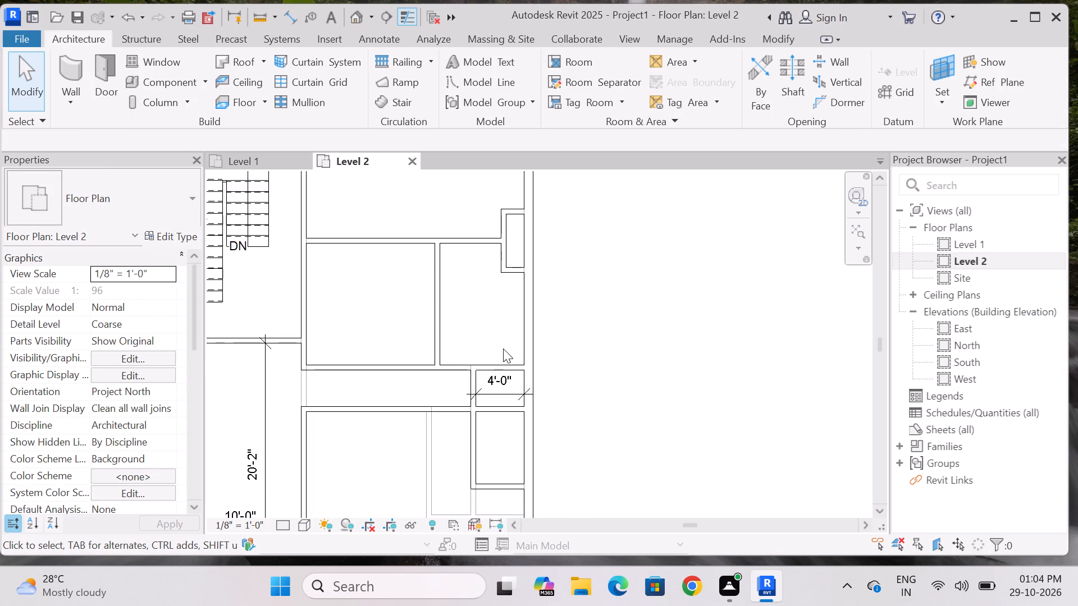
scroll(495, 316, "down", 4)
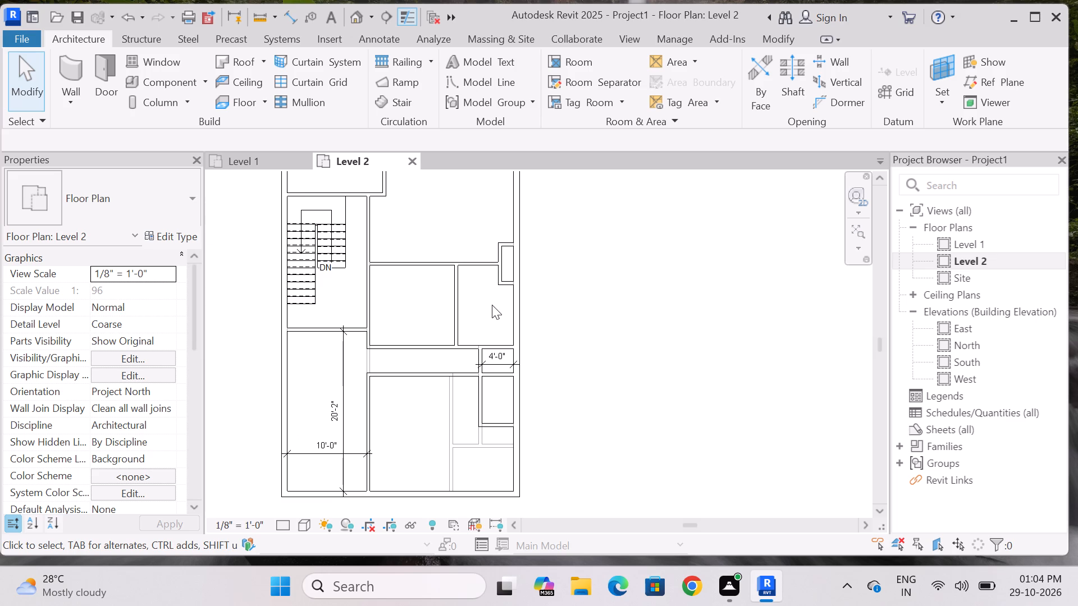
scroll(491, 301, "down", 3)
scroll(486, 365, "up", 3)
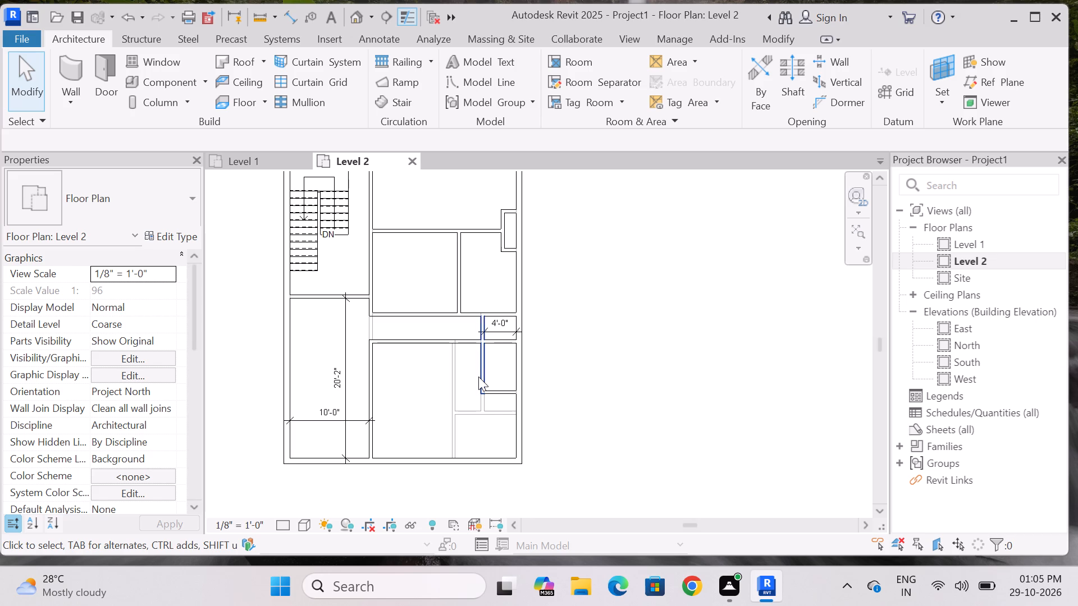
left_click(478, 377)
key("Escape")
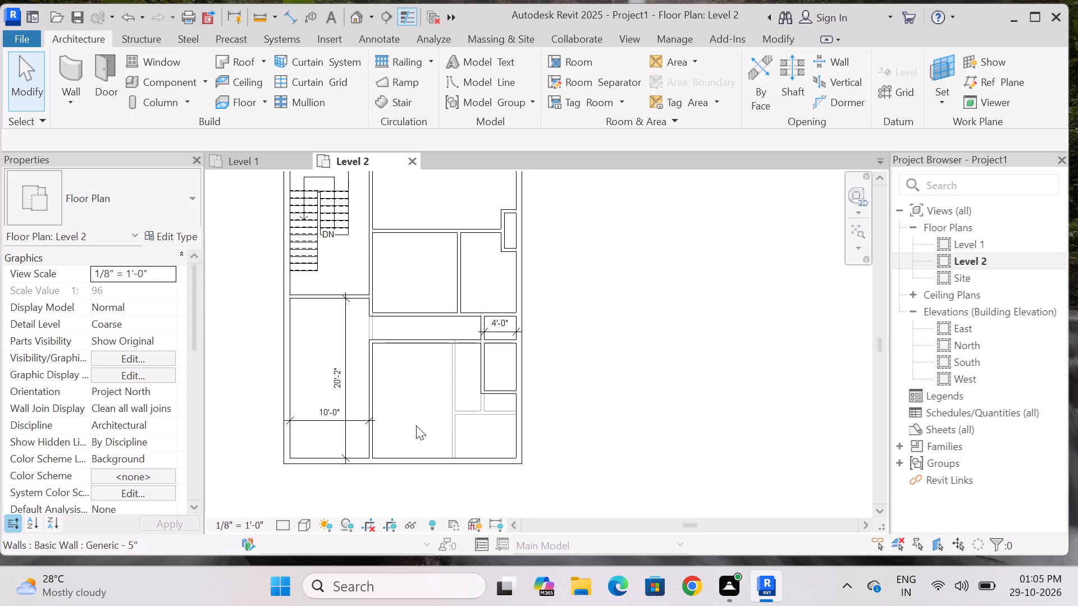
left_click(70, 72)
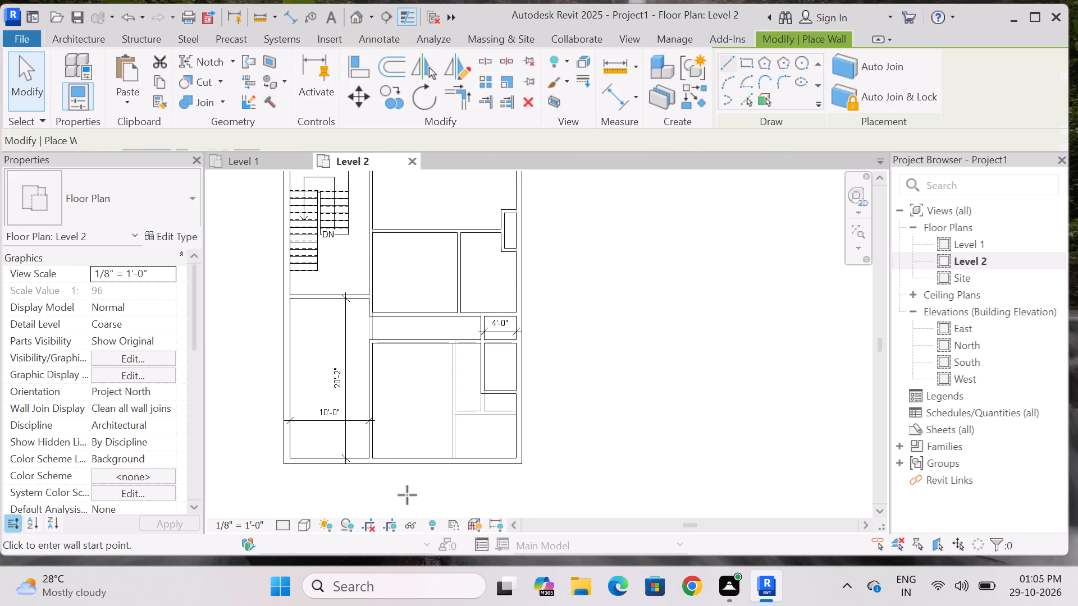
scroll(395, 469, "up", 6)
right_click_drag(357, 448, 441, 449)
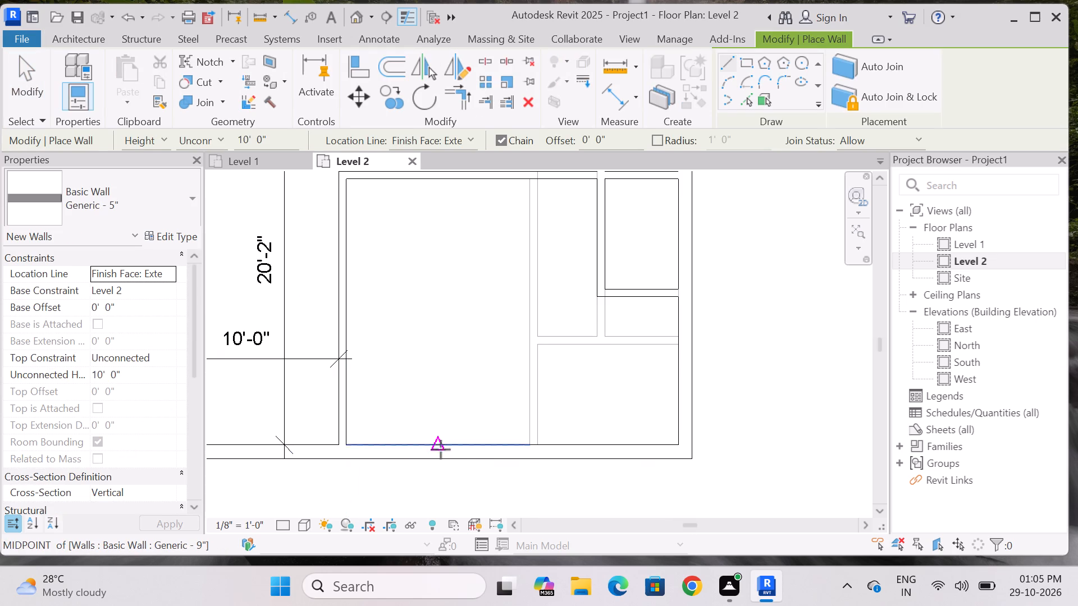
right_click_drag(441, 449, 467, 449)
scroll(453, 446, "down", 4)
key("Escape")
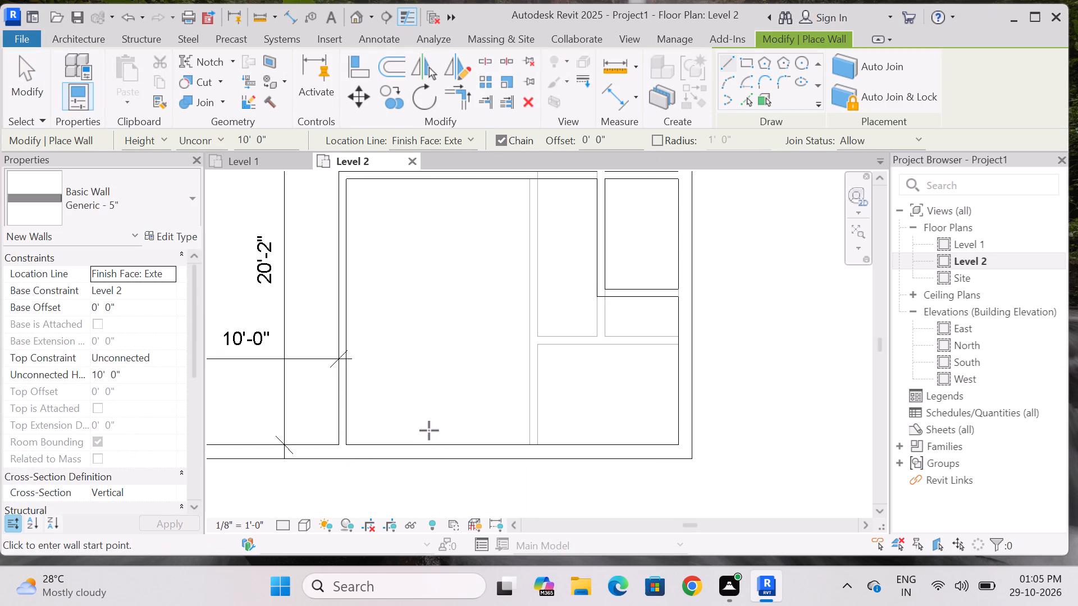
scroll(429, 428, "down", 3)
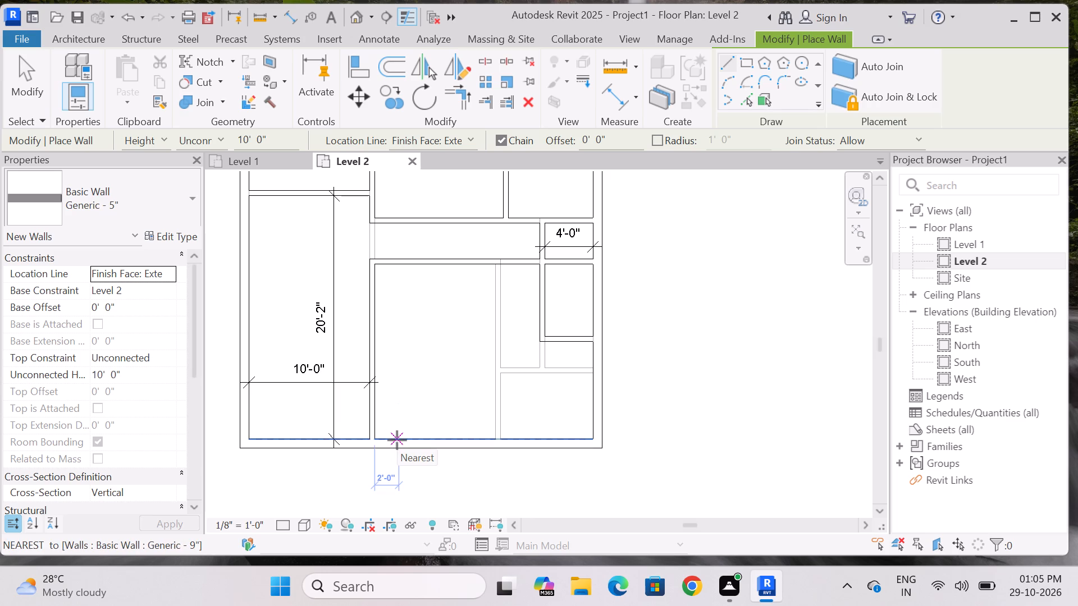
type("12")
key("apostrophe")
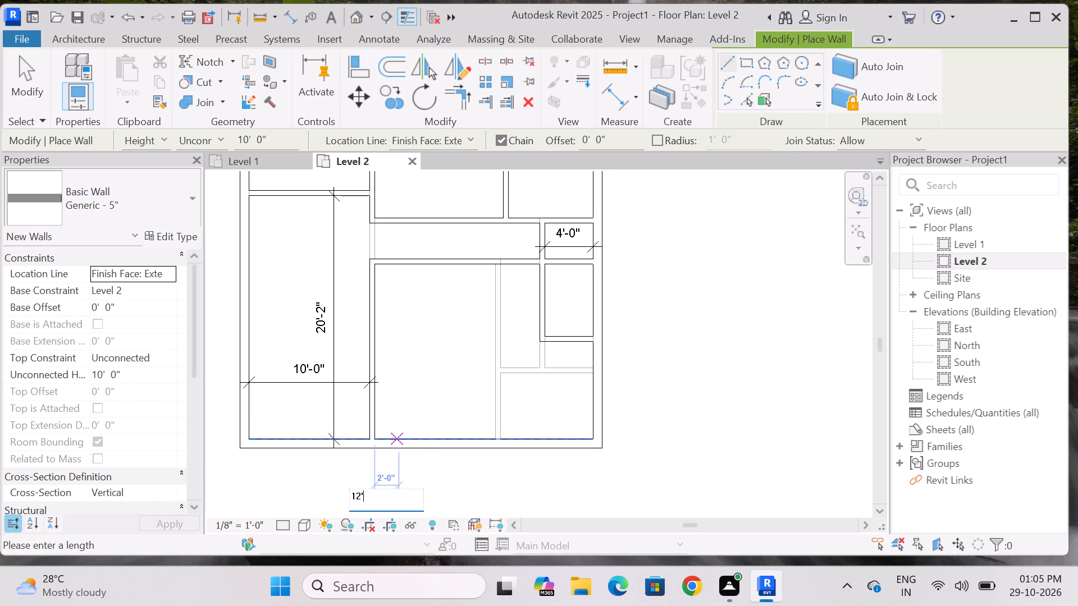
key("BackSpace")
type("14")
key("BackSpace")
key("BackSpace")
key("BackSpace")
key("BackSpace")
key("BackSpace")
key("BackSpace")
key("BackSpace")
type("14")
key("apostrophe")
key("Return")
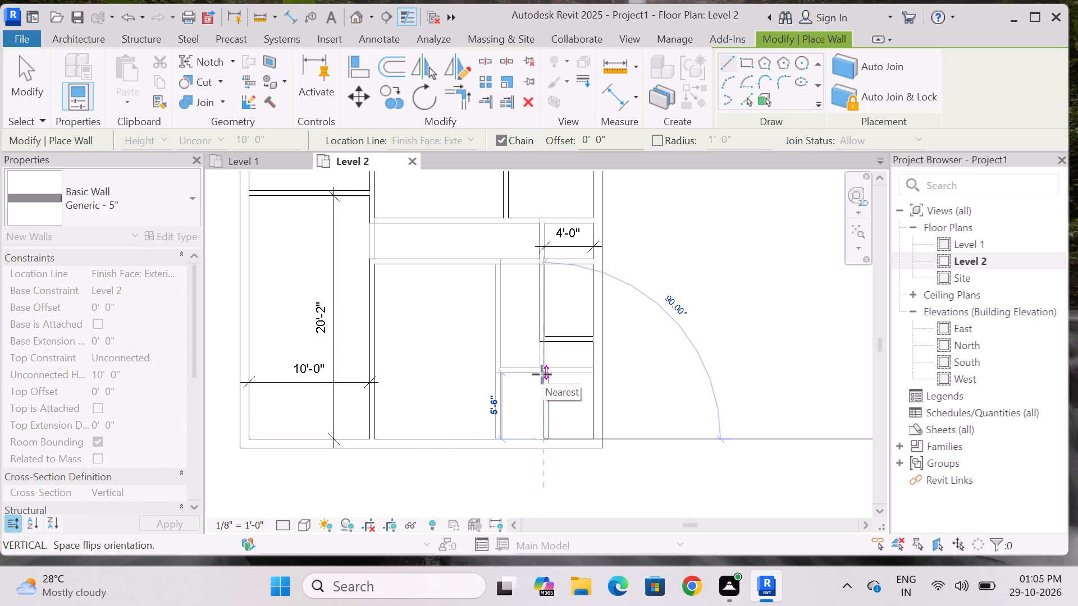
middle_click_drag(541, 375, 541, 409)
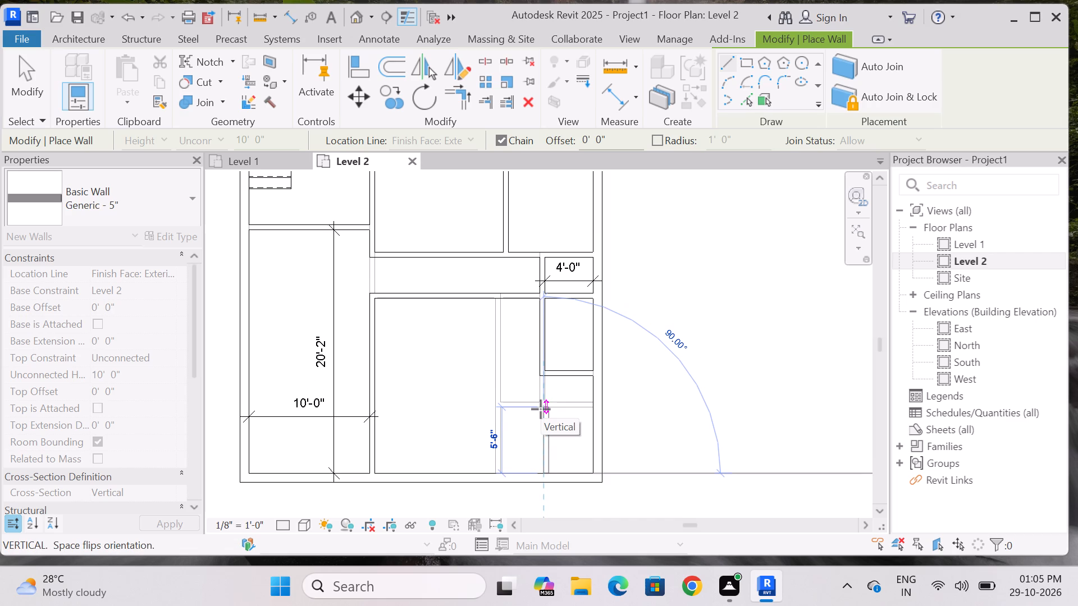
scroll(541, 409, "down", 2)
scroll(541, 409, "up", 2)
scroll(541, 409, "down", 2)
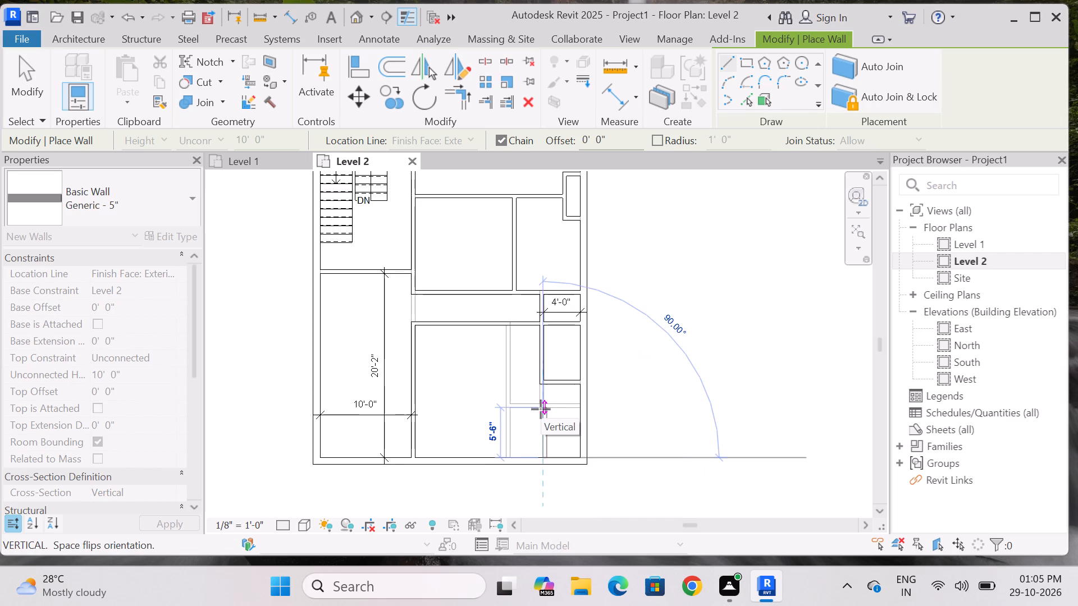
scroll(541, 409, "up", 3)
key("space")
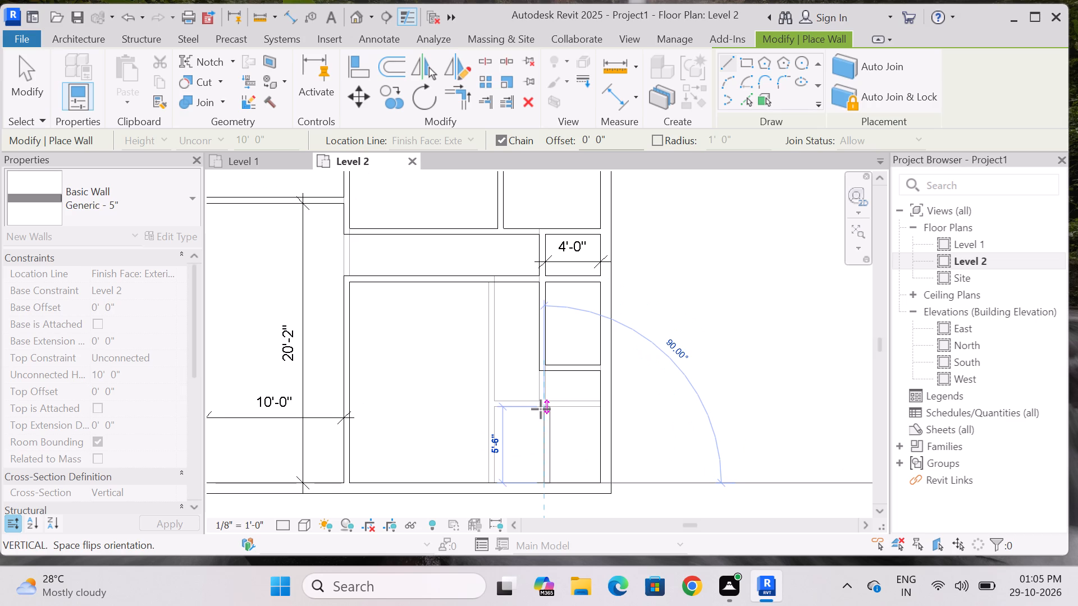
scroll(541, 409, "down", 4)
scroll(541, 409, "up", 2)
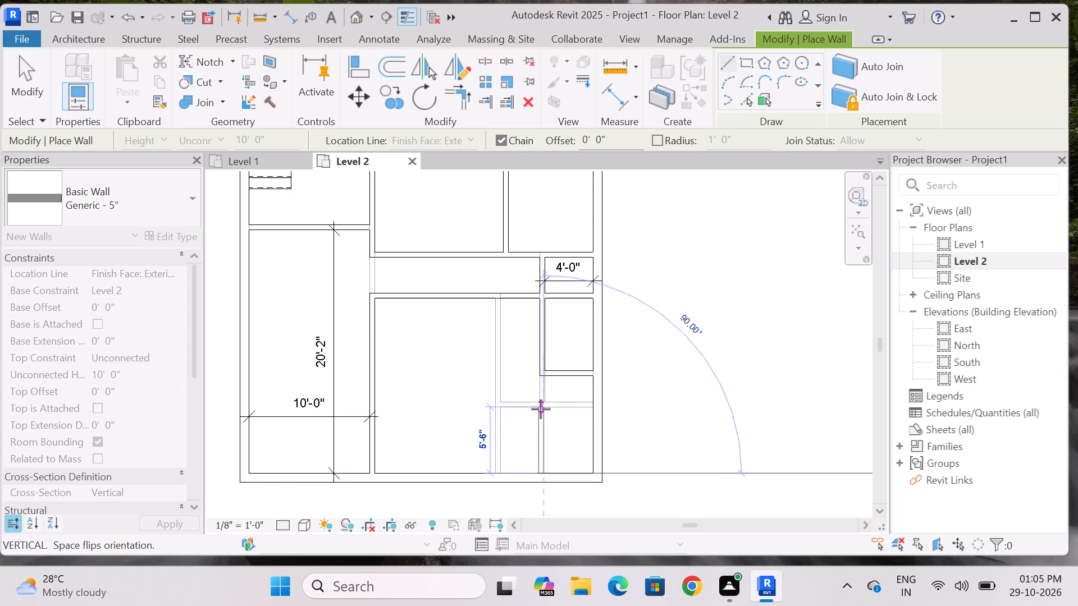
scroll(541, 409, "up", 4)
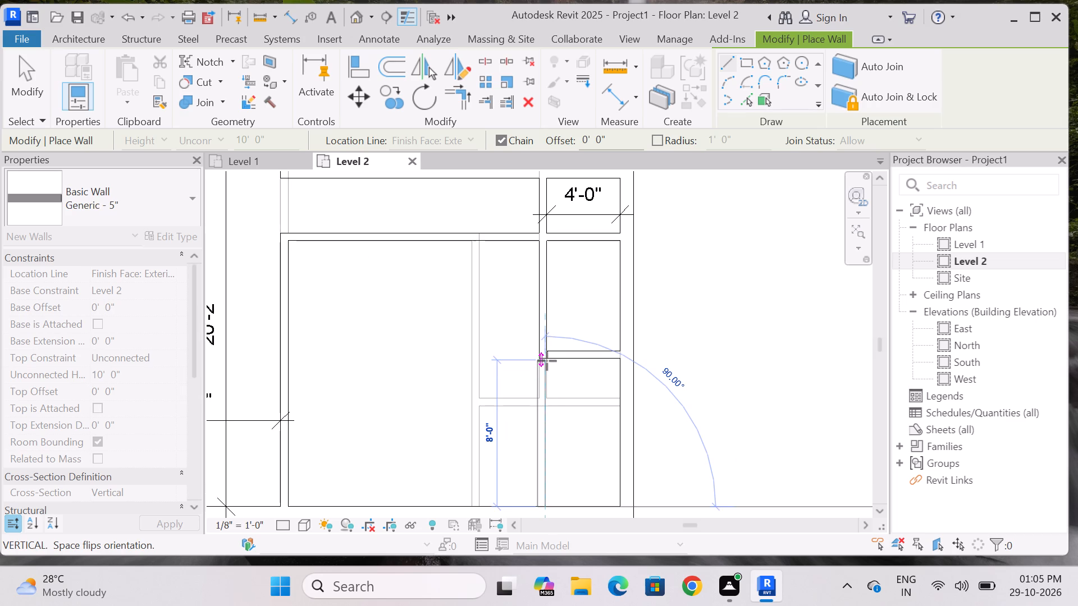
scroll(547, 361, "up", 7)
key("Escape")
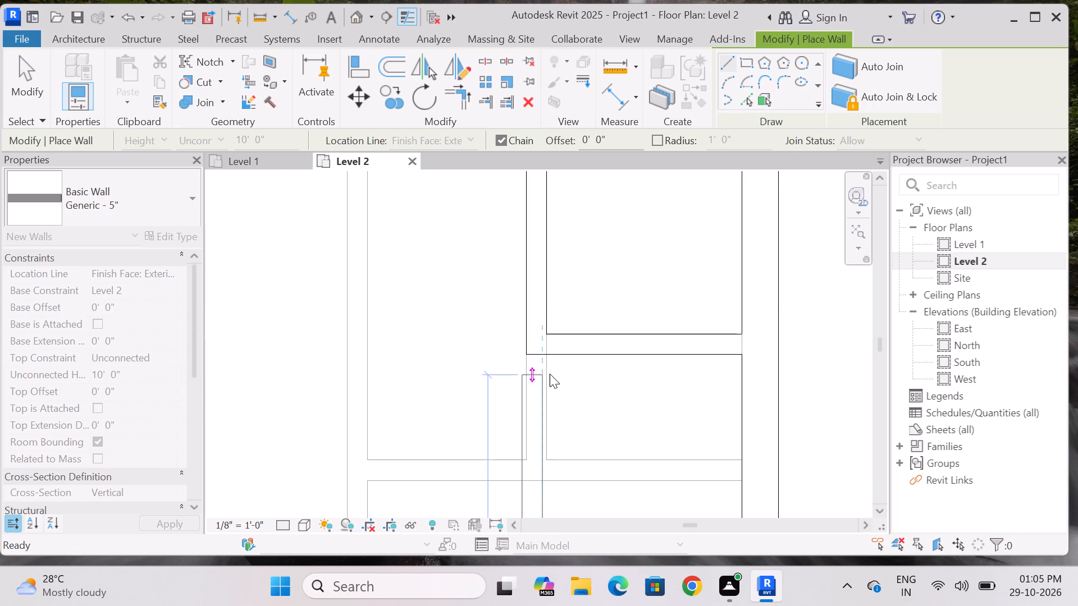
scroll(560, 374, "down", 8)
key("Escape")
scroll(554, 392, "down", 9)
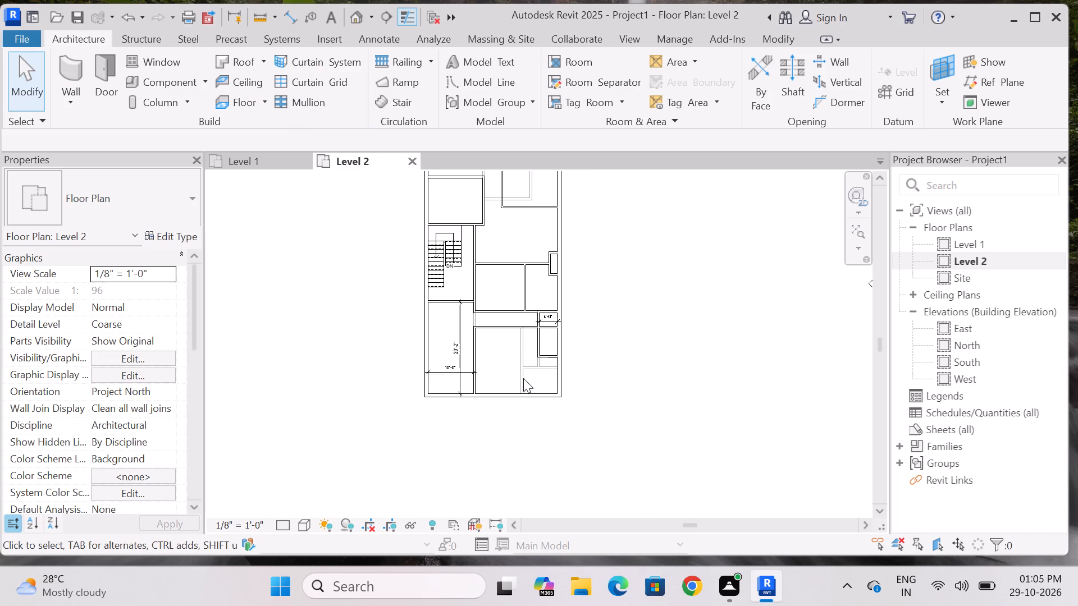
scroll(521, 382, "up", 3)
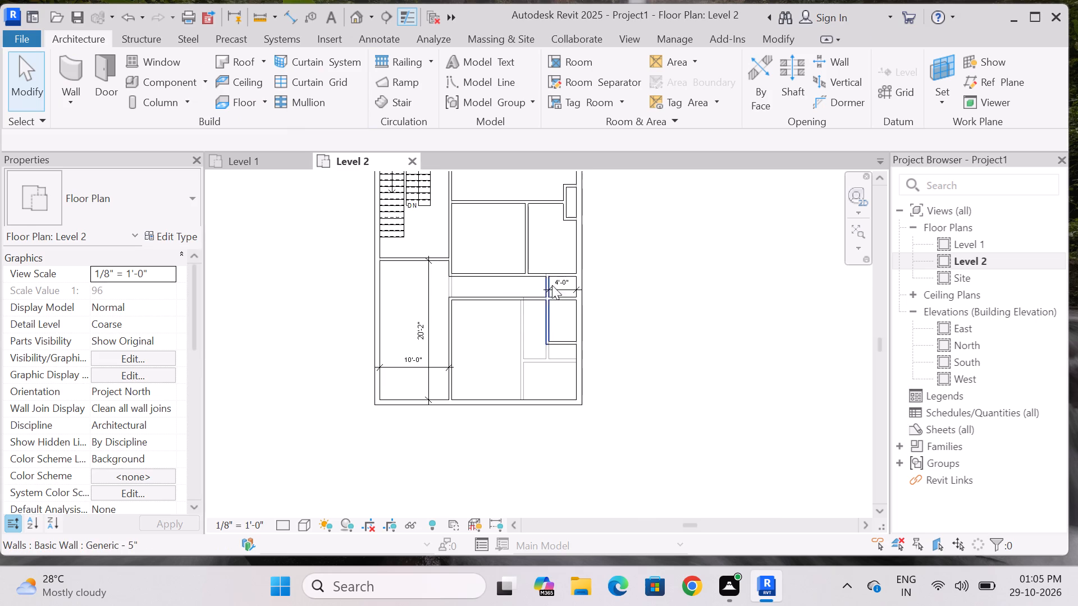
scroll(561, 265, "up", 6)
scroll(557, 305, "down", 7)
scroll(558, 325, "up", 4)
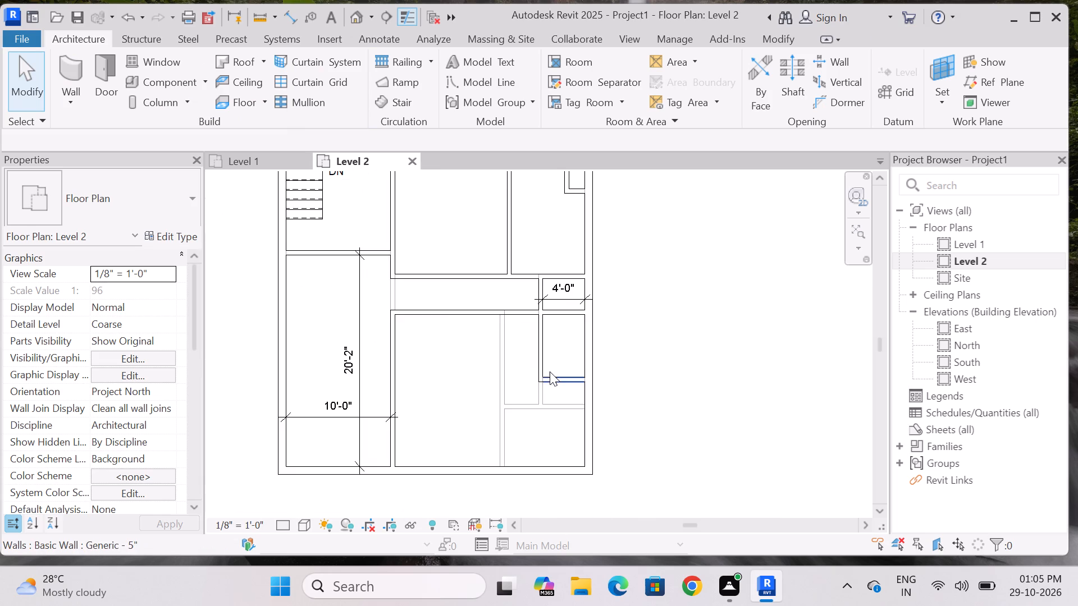
Check the corridor's width between its two horizontal walls with a temporary aligned dimension.
scroll(551, 370, "down", 4)
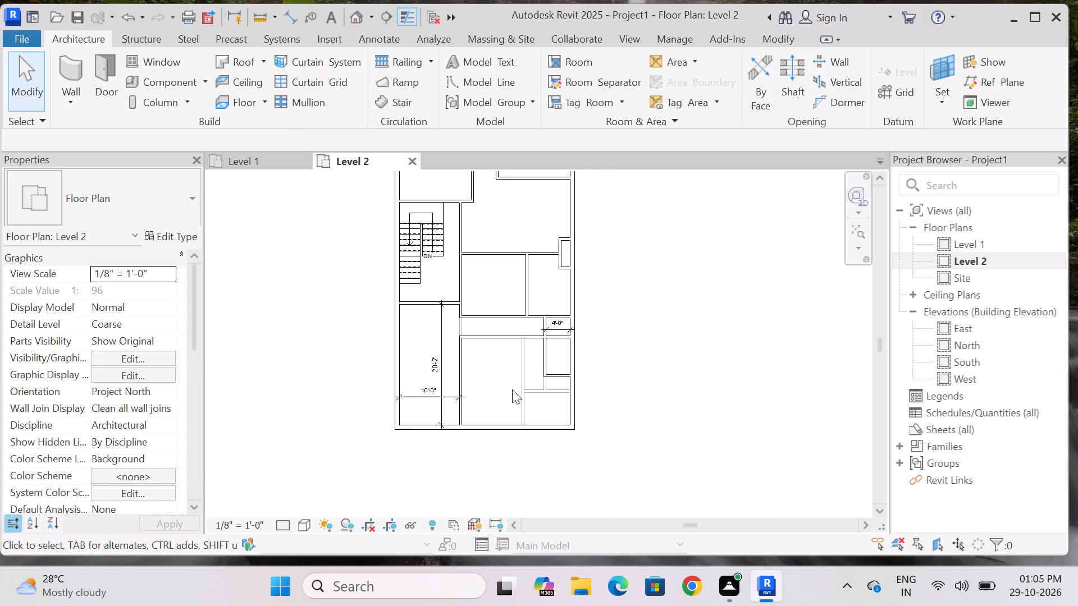
scroll(561, 302, "up", 3)
scroll(545, 329, "down", 1)
scroll(554, 291, "up", 3)
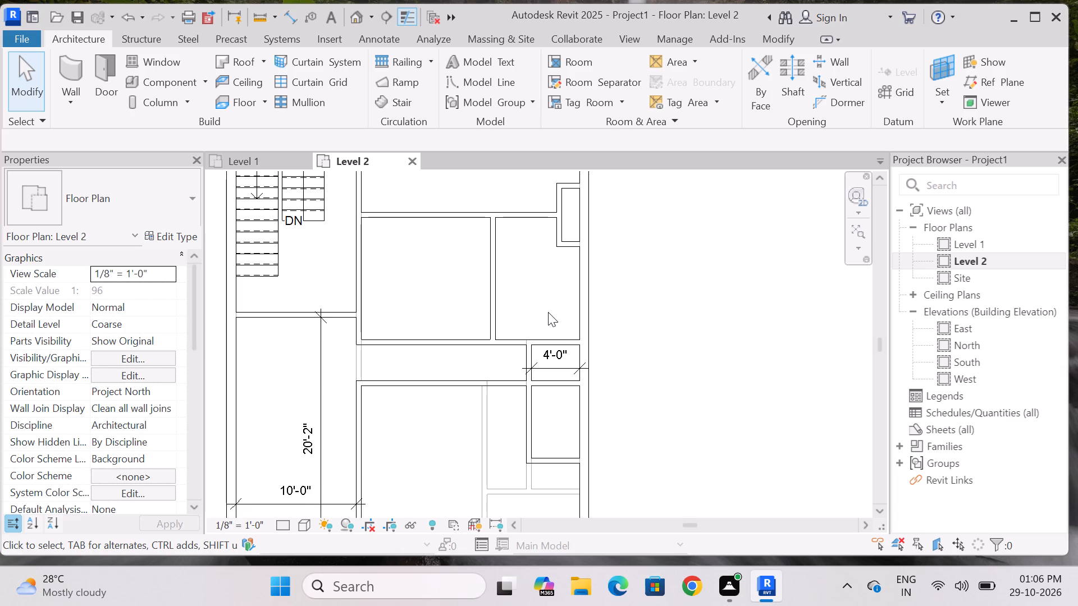
scroll(550, 305, "down", 1)
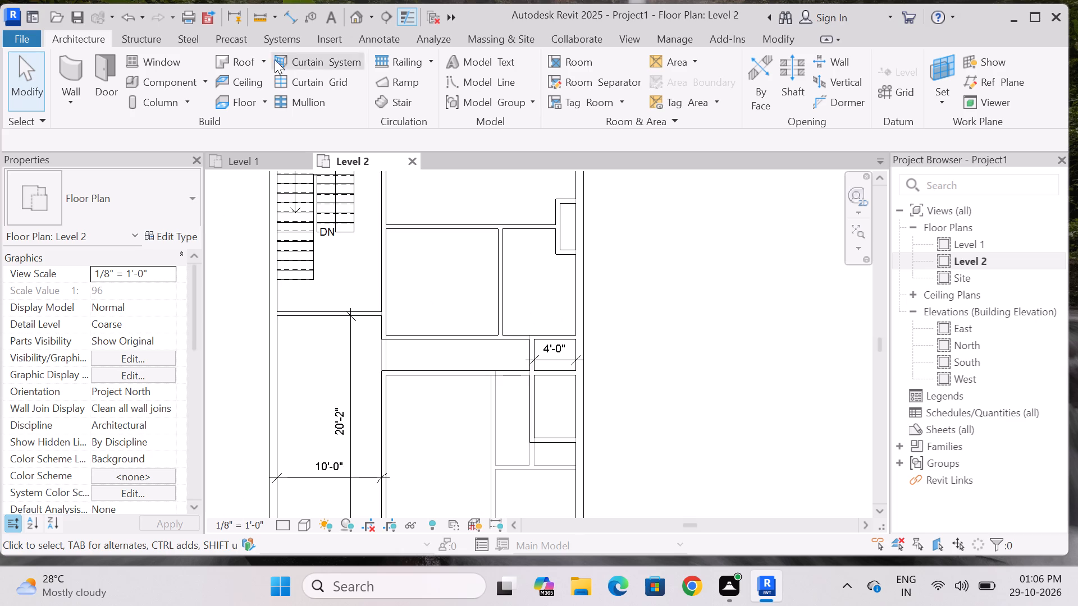
left_click(290, 9)
scroll(383, 273, "up", 1)
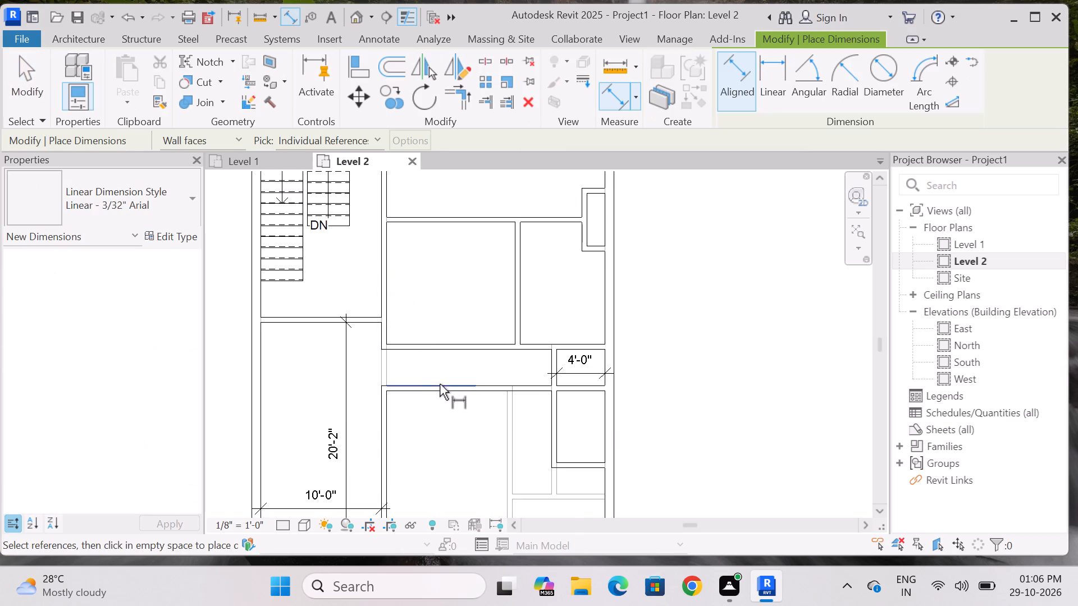
left_click(440, 384)
left_click(446, 350)
key("Escape")
scroll(424, 365, "down", 3)
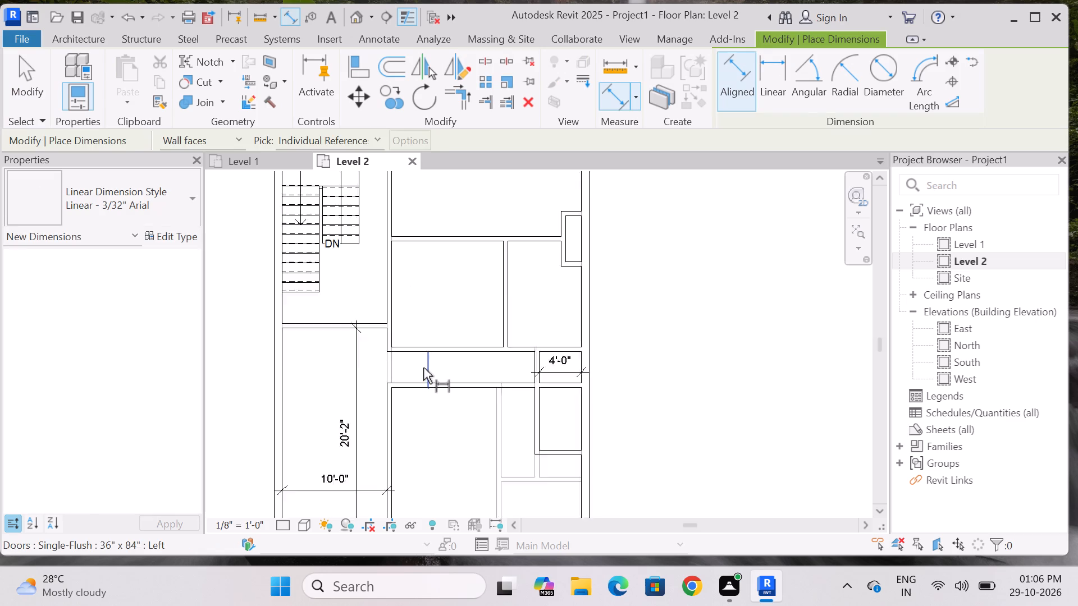
key("Escape")
Delete both segments of the corridor's lower horizontal wall, from the left partition to the 4'-0" wide enclosure.
scroll(435, 315, "down", 1)
scroll(466, 384, "up", 3)
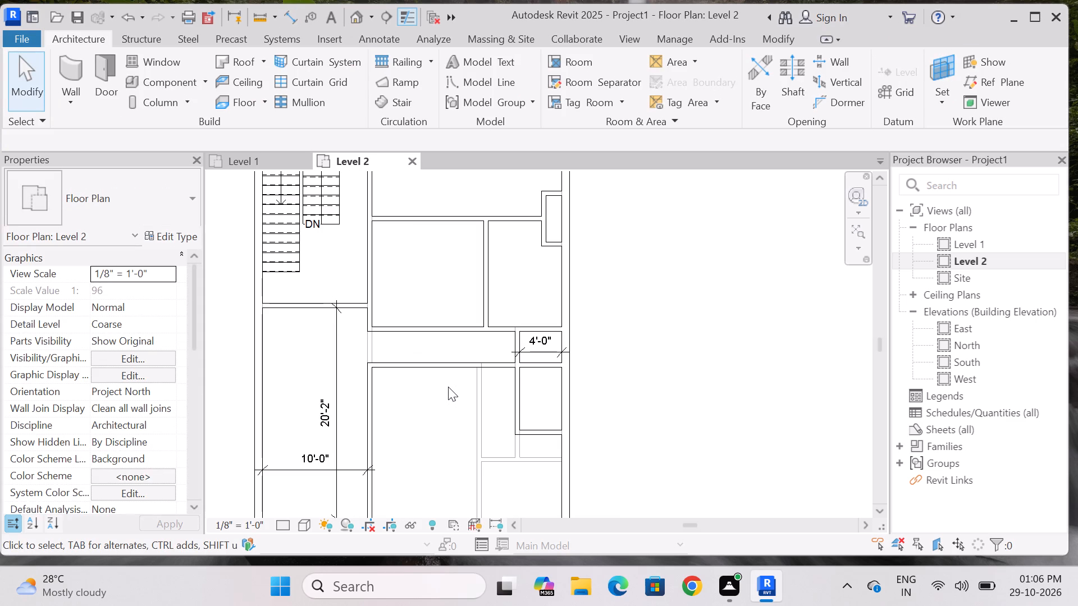
scroll(448, 387, "down", 2)
scroll(450, 299, "down", 1)
scroll(485, 364, "up", 3)
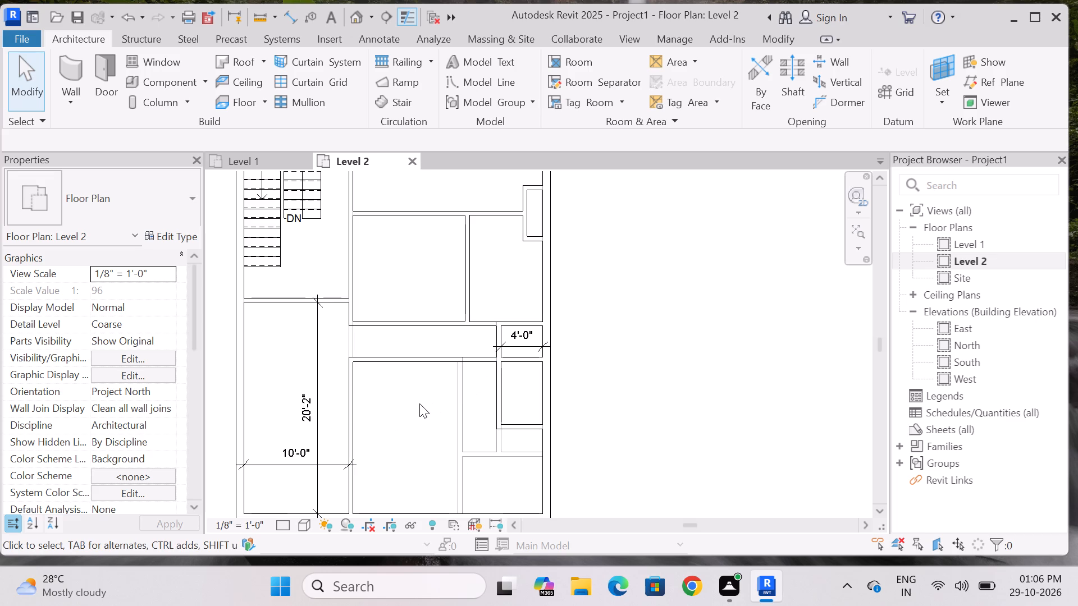
scroll(419, 403, "down", 3)
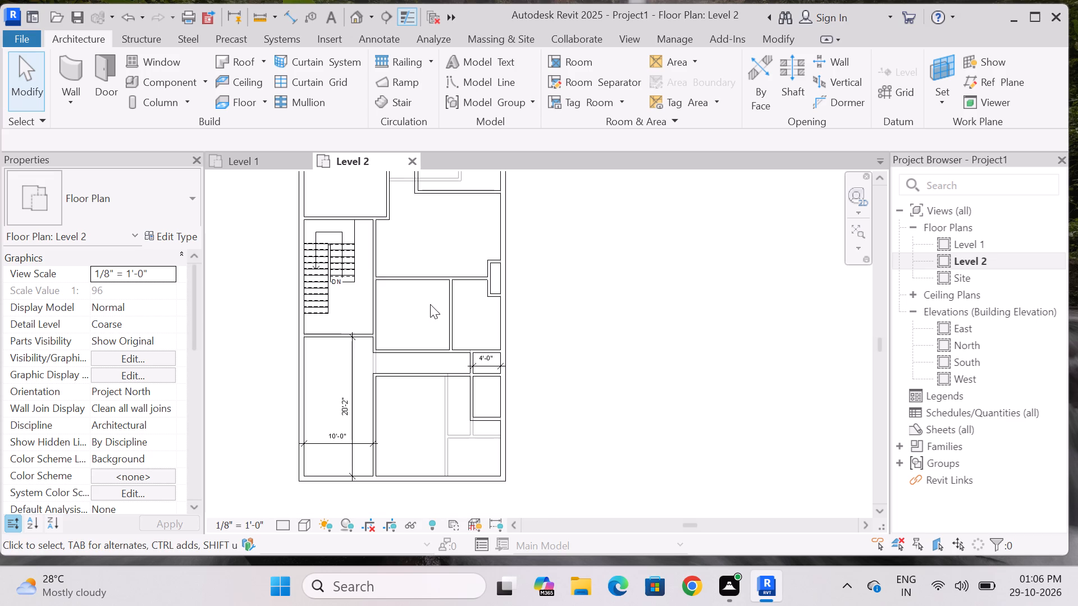
scroll(430, 304, "down", 3)
scroll(444, 399, "up", 3)
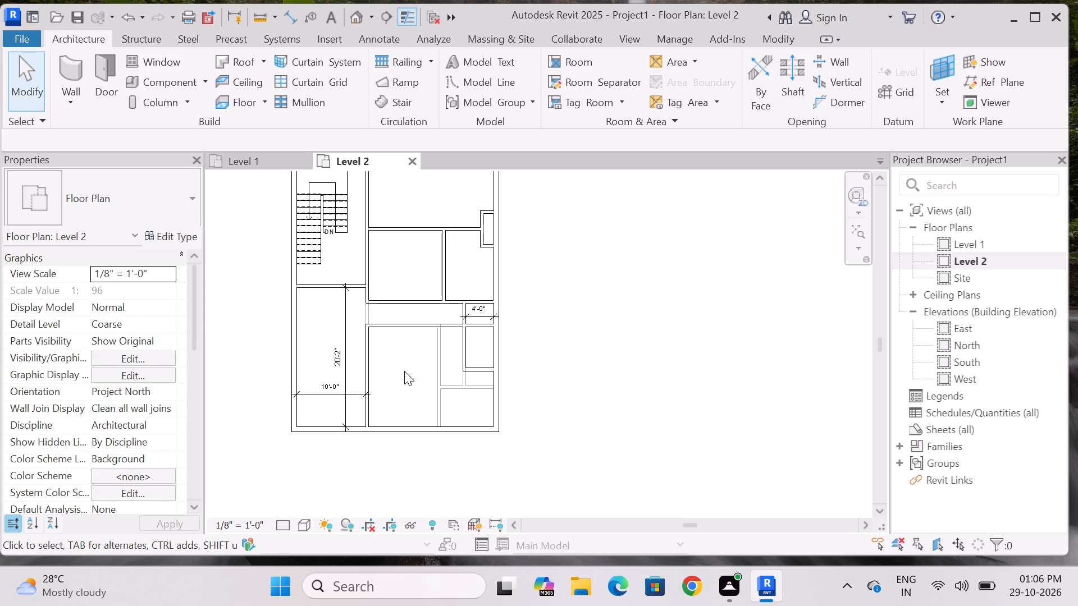
key("Escape")
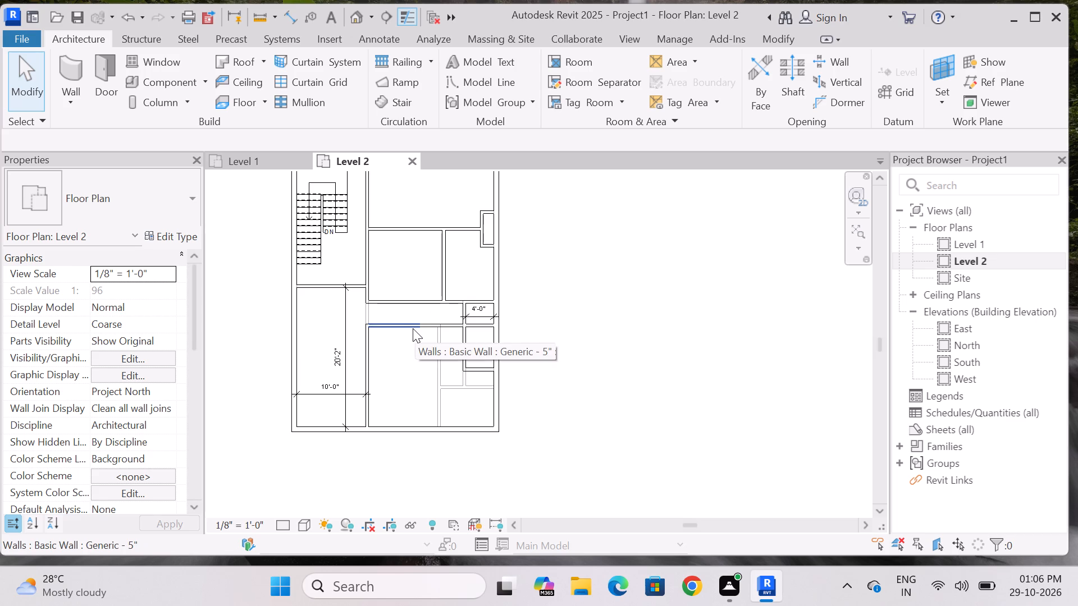
left_click(413, 328)
key("BackSpace")
left_click(431, 328)
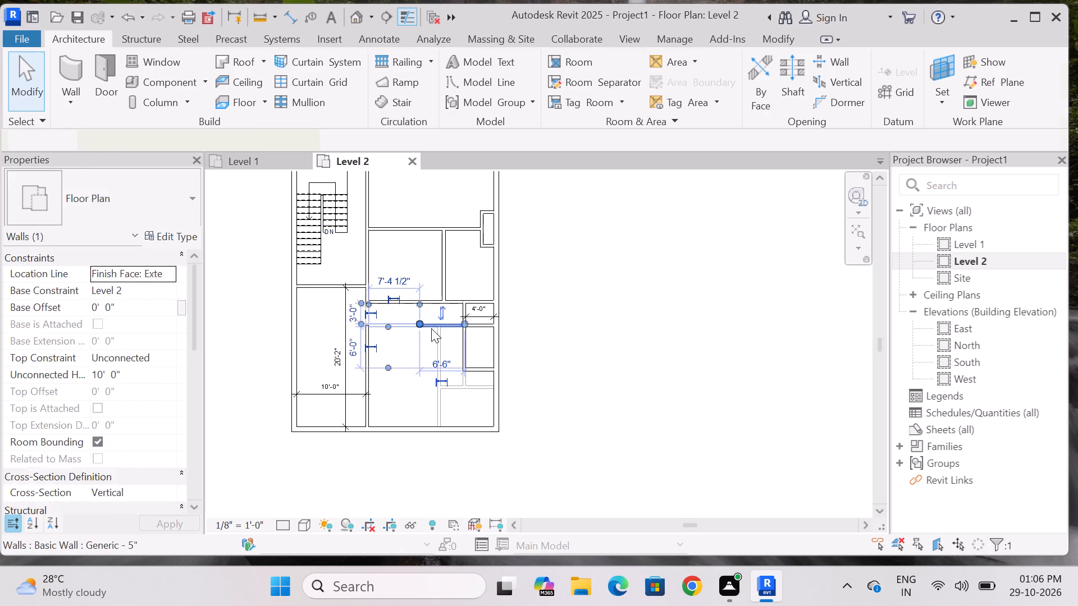
key("BackSpace")
Shorten the vertical partition beside the 10'-0" wide room from its upper end to about 11' long.
left_click(72, 73)
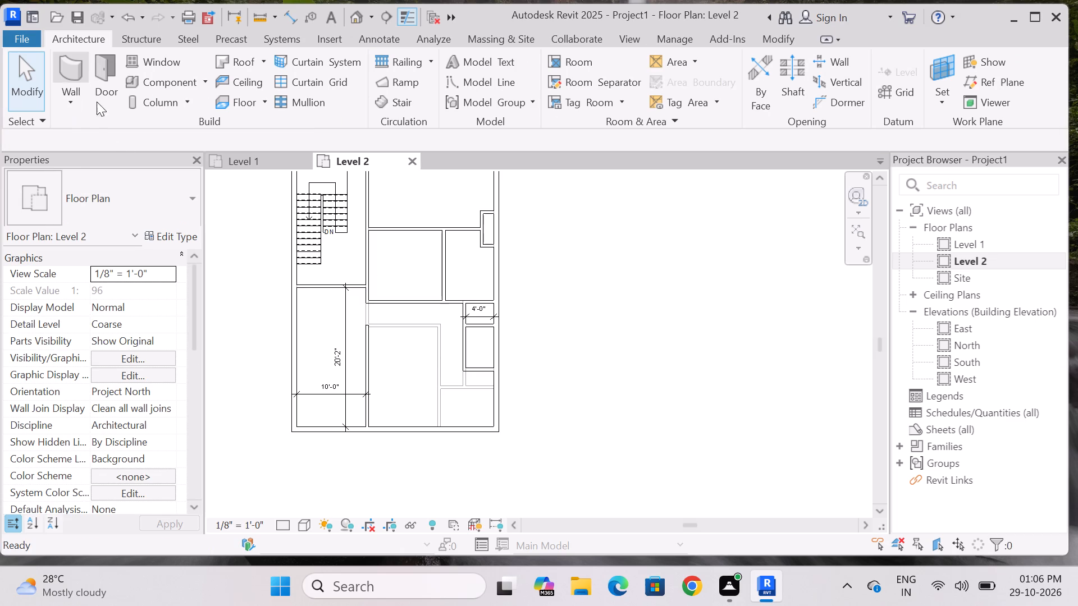
scroll(395, 323, "down", 3)
scroll(382, 371, "up", 6)
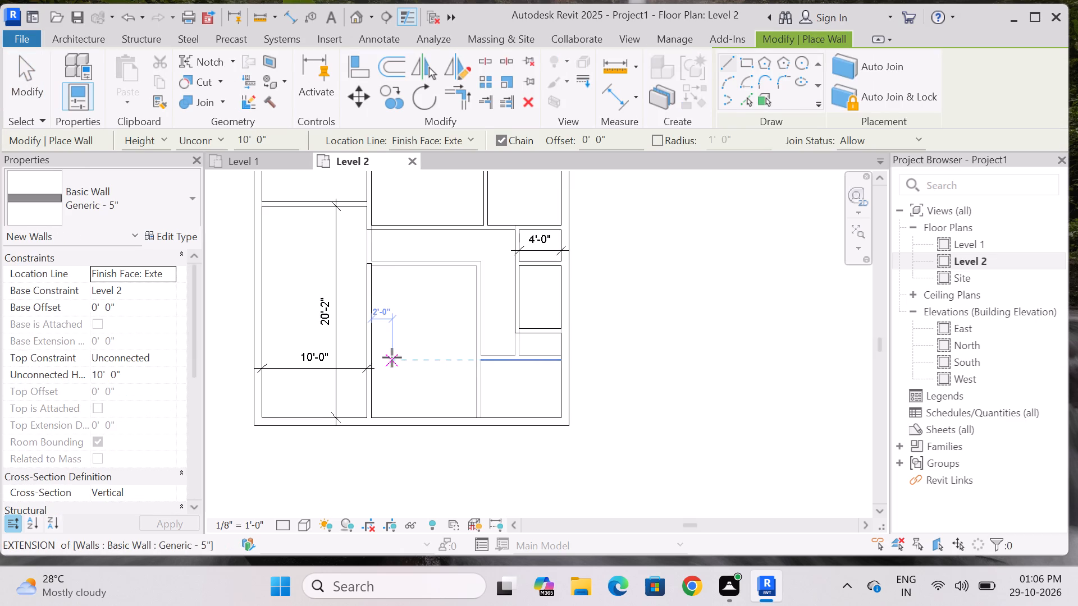
key("Escape")
left_click(367, 267)
left_click_drag(370, 264, 370, 292)
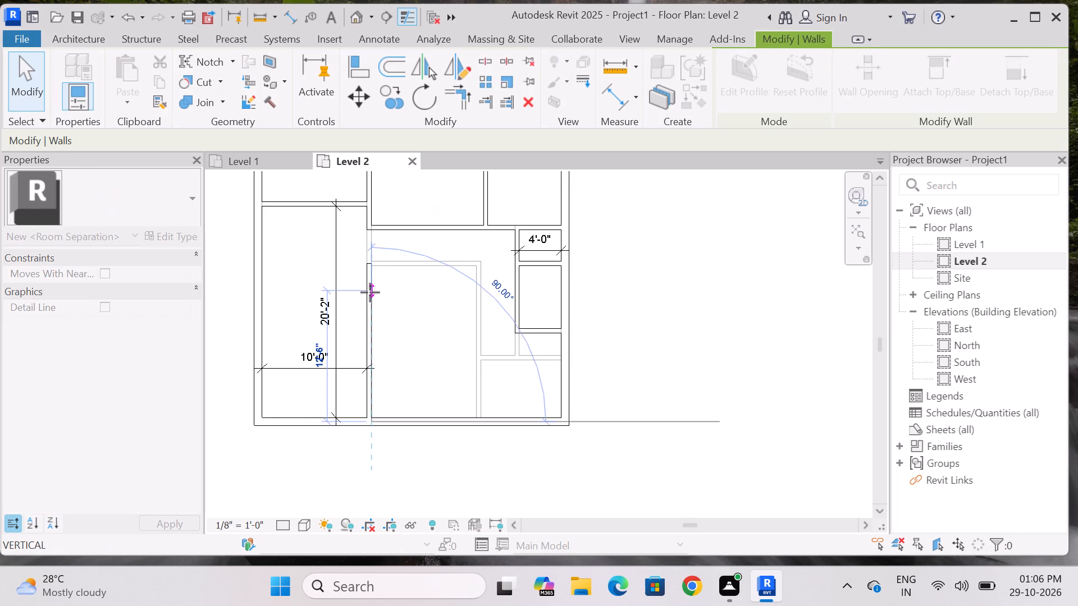
left_click_drag(370, 292, 372, 307)
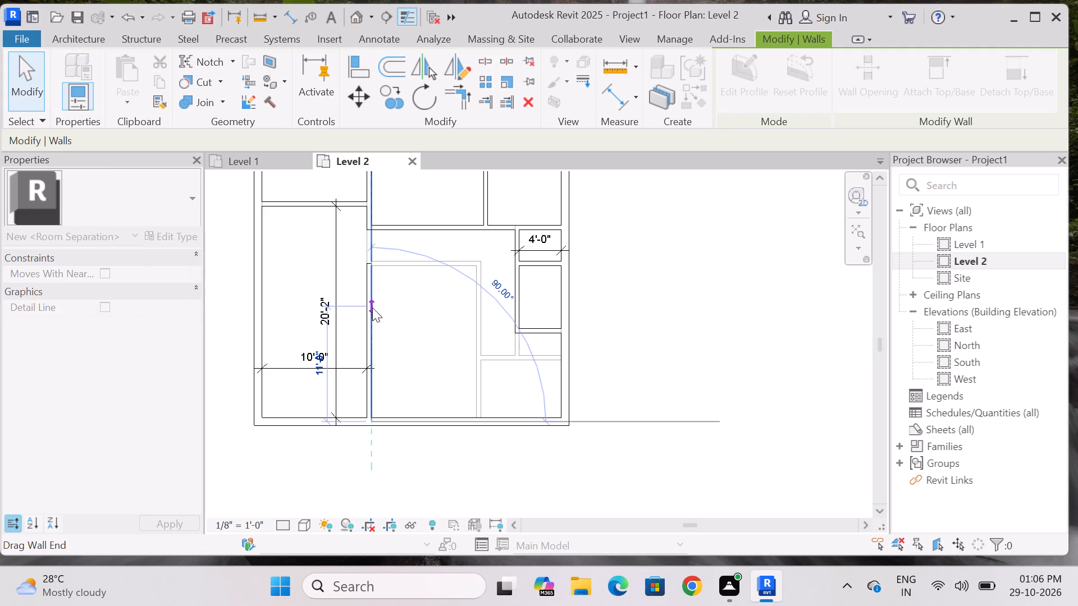
key("Escape")
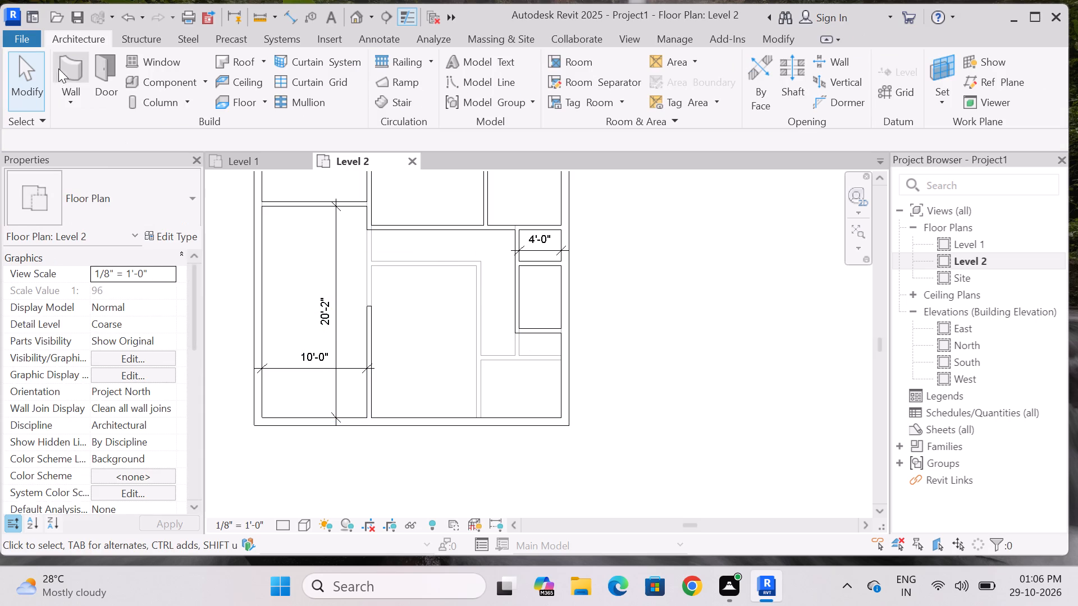
Draw a 13'-8" horizontal Generic - 5" wall from the shortened partition's upper end to the enclosure's vertical wall, thickness on the corridor side.
left_click(58, 68)
scroll(359, 291, "up", 4)
left_click(382, 318)
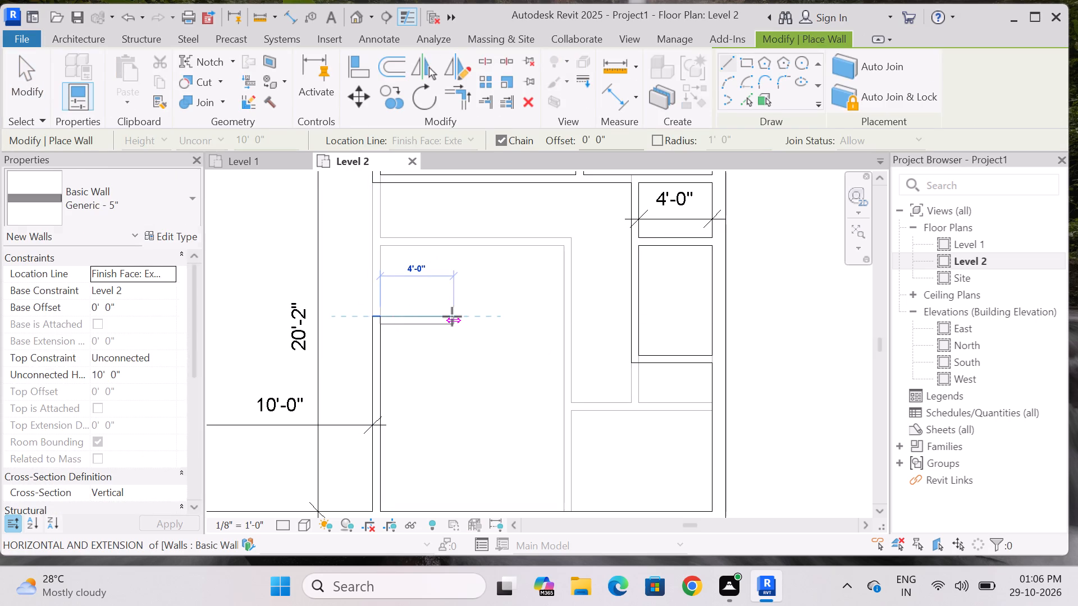
key("space")
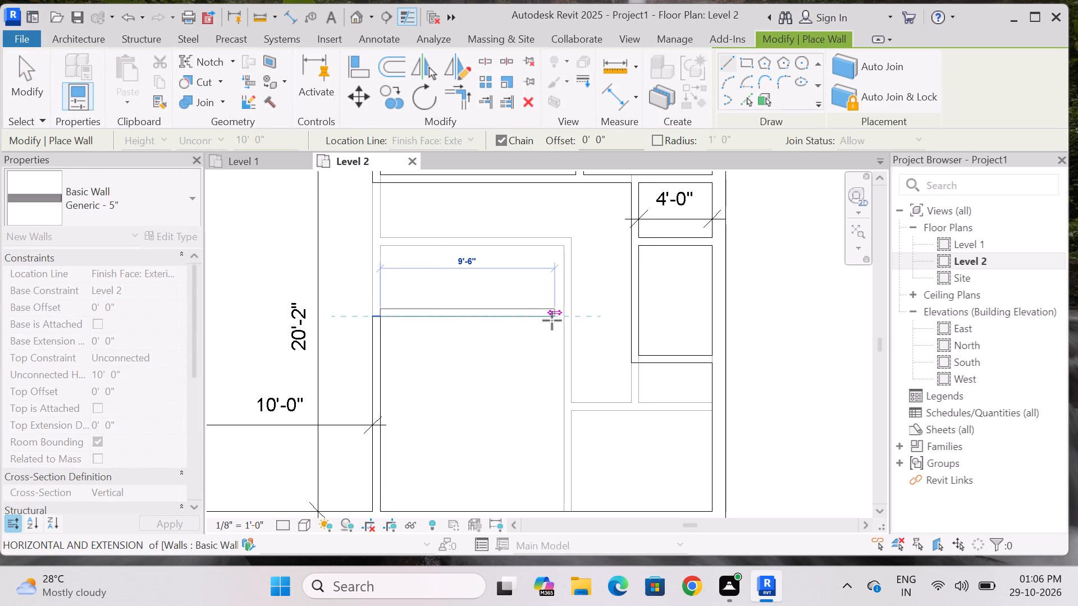
left_click(626, 322)
key("Escape")
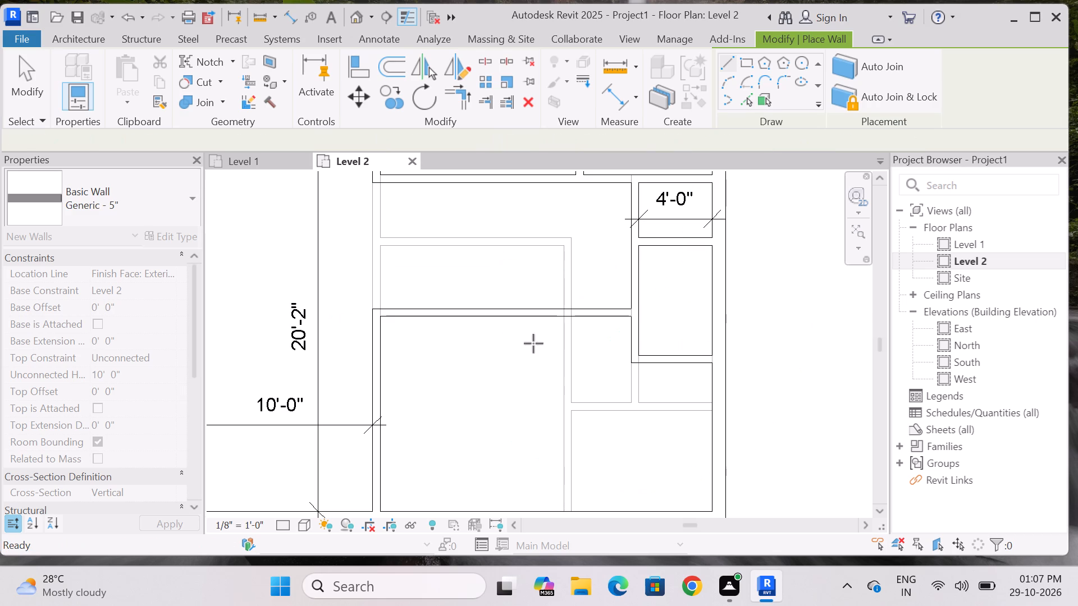
key("Escape")
Examine the relocated corridor wall, the small enclosure and the surrounding rooms on Level 2.
scroll(530, 347, "down", 5)
scroll(596, 326, "up", 3)
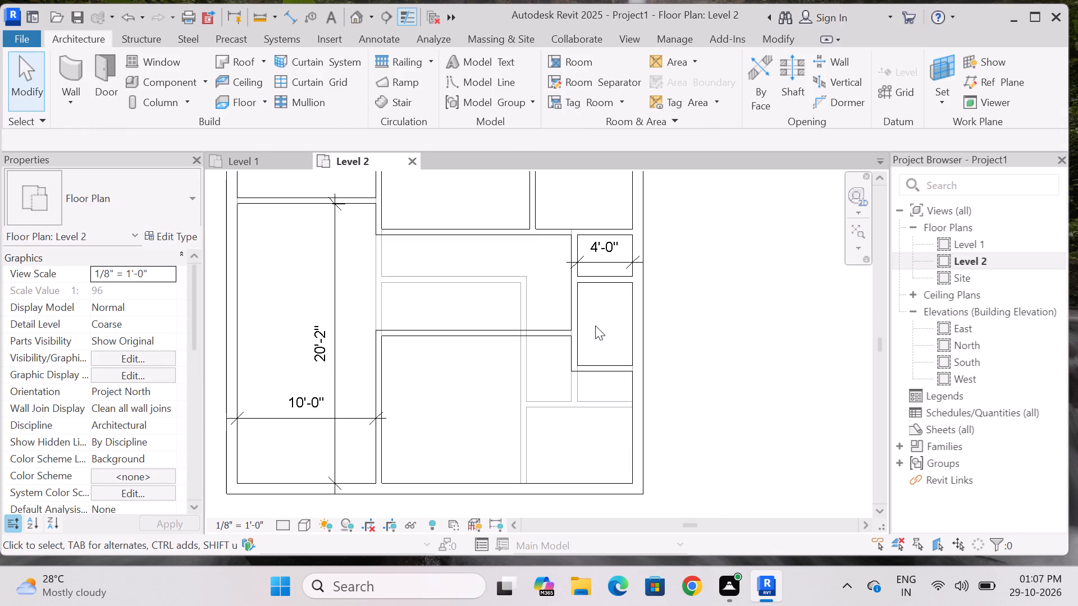
scroll(594, 325, "down", 1)
scroll(595, 310, "up", 2)
scroll(591, 322, "down", 5)
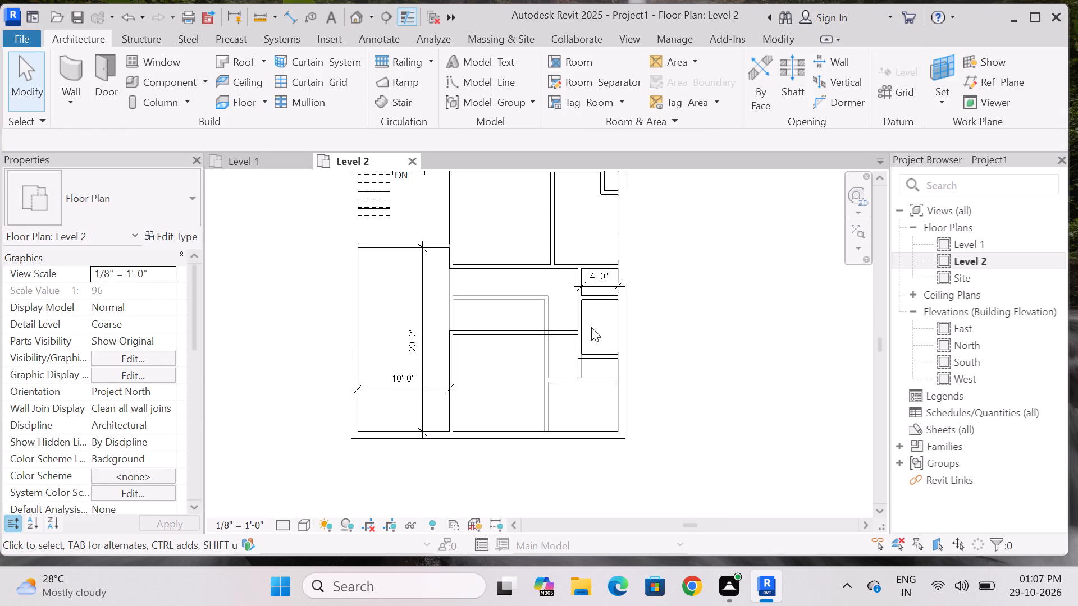
scroll(591, 311, "up", 2)
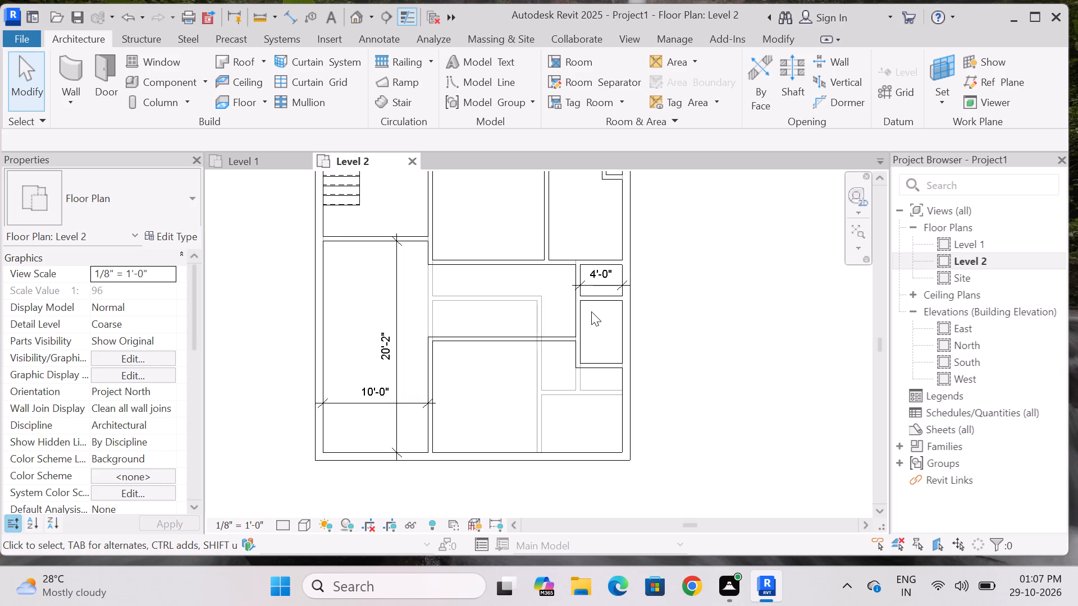
scroll(591, 311, "up", 3)
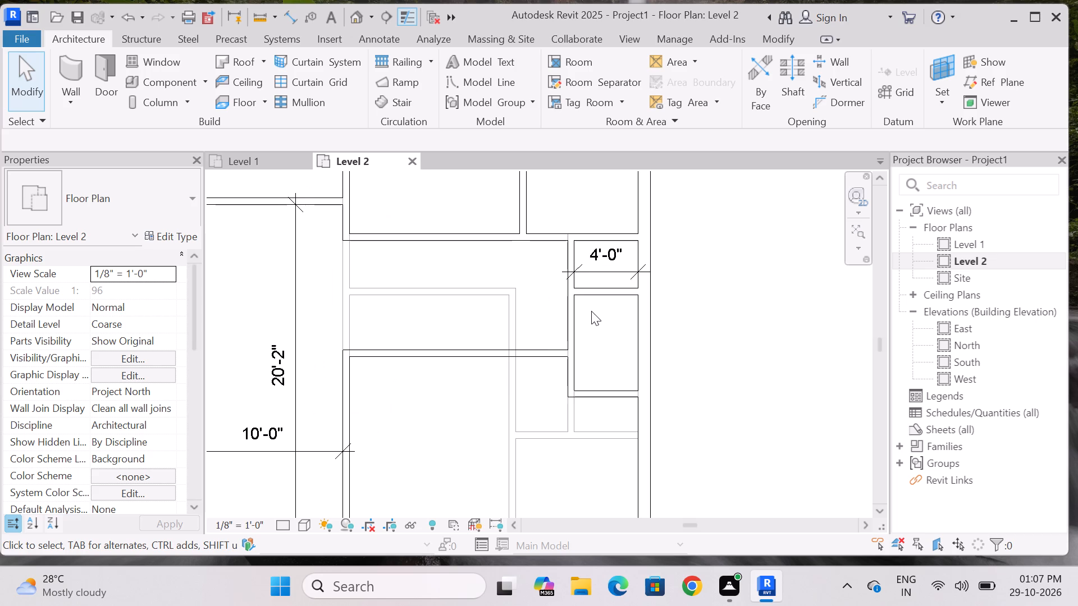
scroll(591, 311, "down", 5)
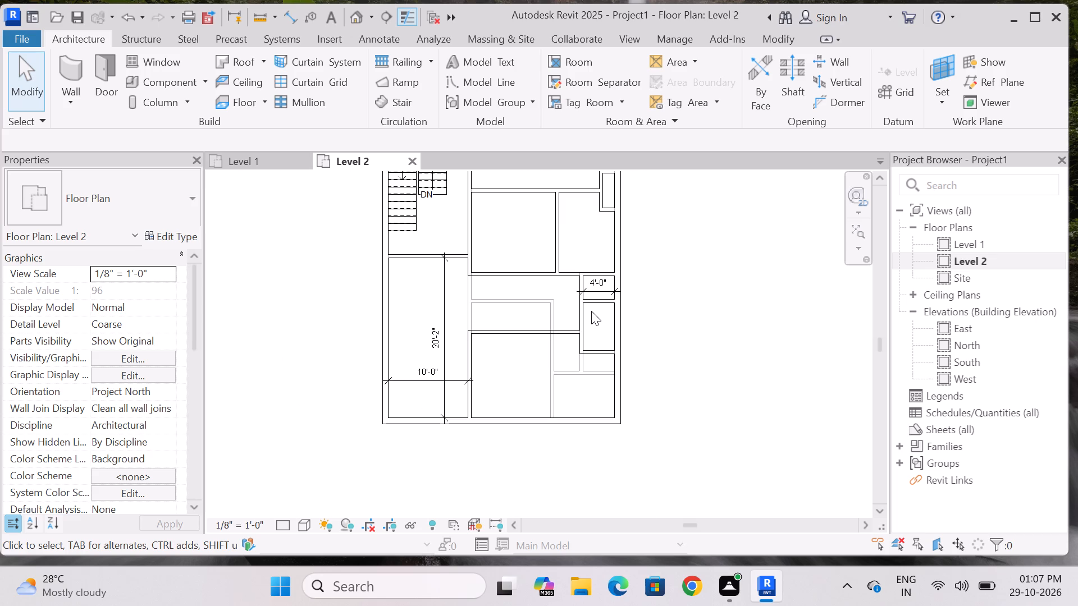
scroll(604, 261, "down", 2)
scroll(604, 240, "up", 6)
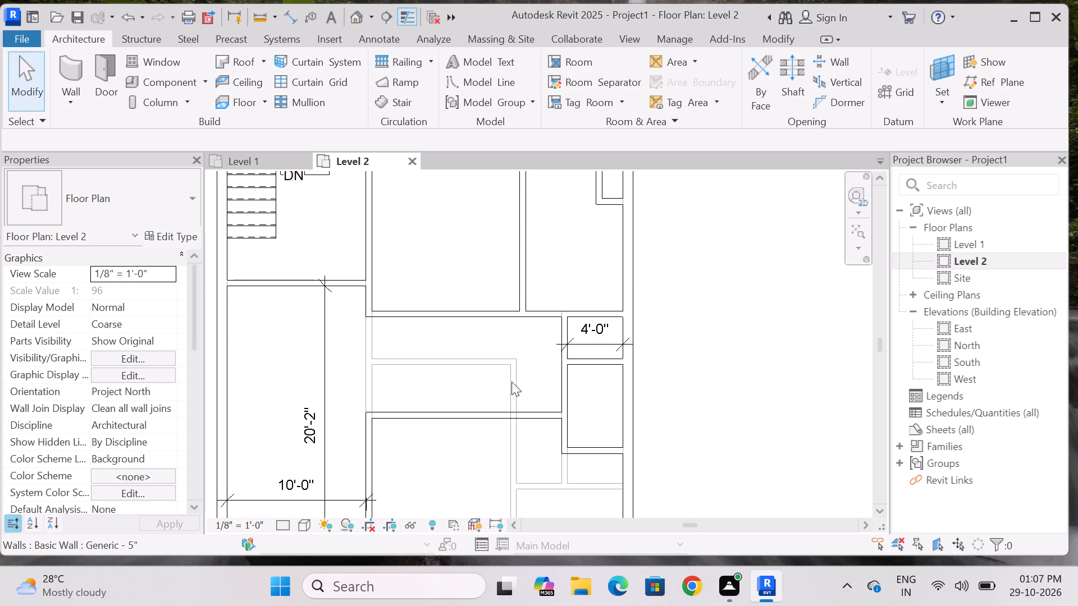
scroll(524, 361, "down", 3)
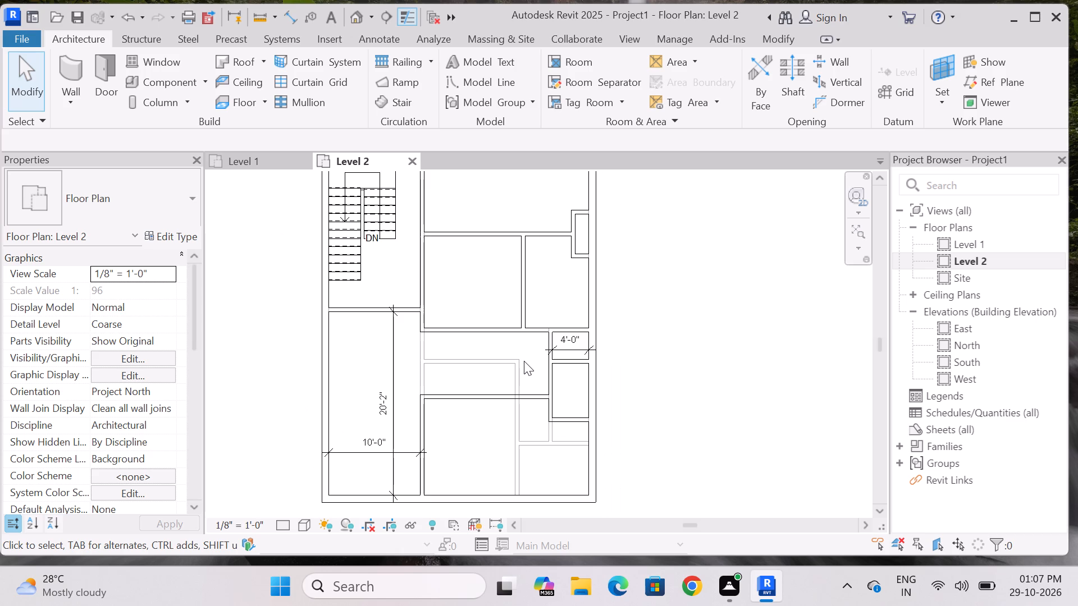
scroll(524, 361, "down", 6)
scroll(520, 370, "up", 3)
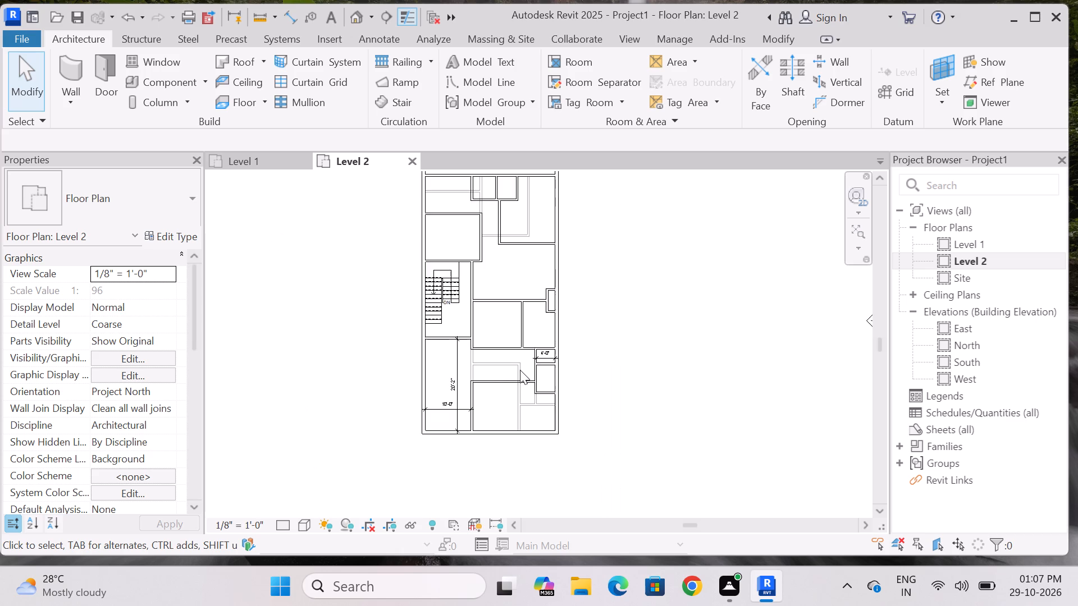
scroll(520, 370, "up", 3)
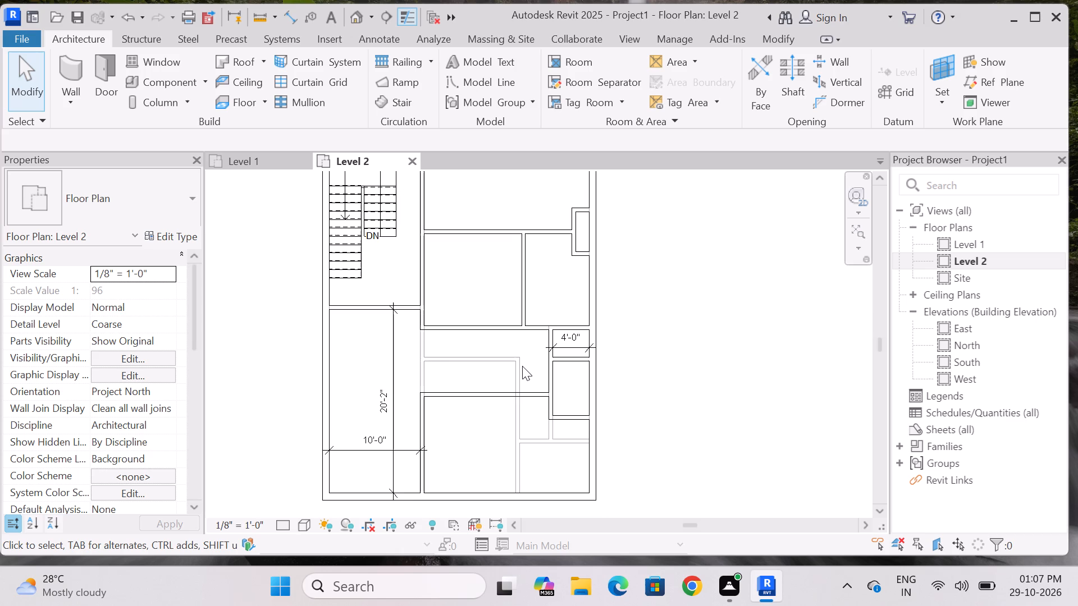
scroll(522, 371, "down", 2)
scroll(522, 372, "up", 2)
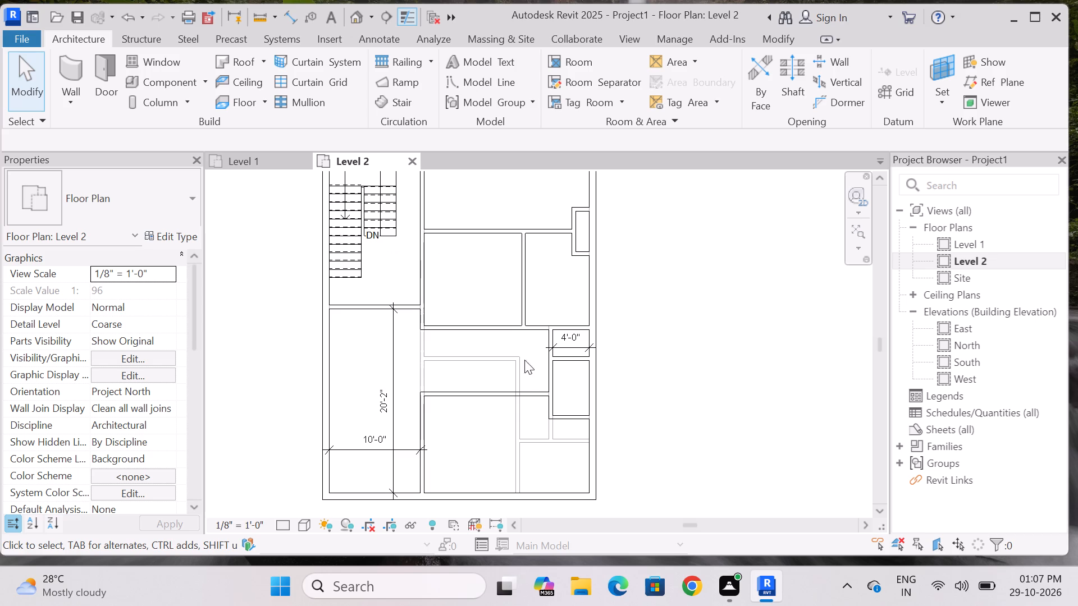
Delete the vertical partition between the two middle rooms above the corridor.
scroll(480, 291, "down", 2)
scroll(471, 314, "up", 3)
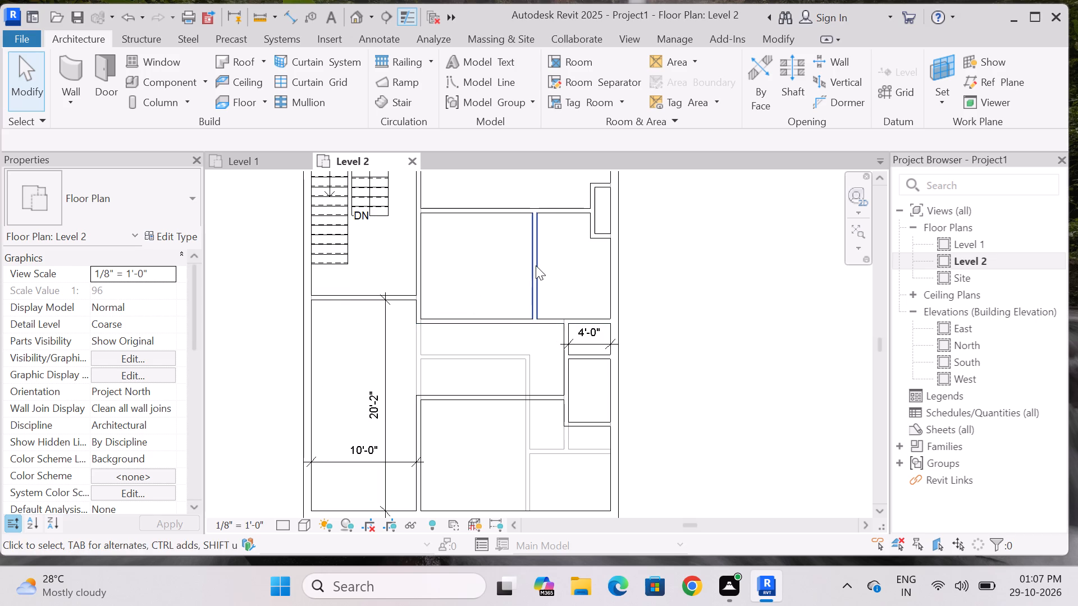
left_click(536, 265)
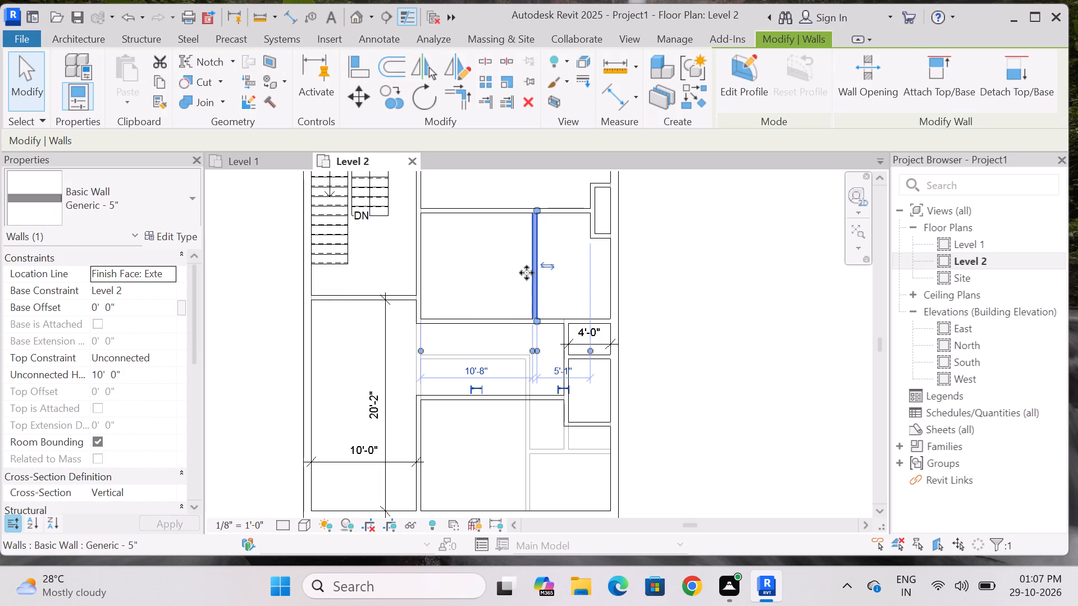
key("Delete")
Draw L-shaped Generic - 5" walls above the corridor, 6'-0" up in line with the 4'-0" enclosure, then across to the exterior wall, thickness outward.
left_click(76, 74)
scroll(538, 305, "down", 2)
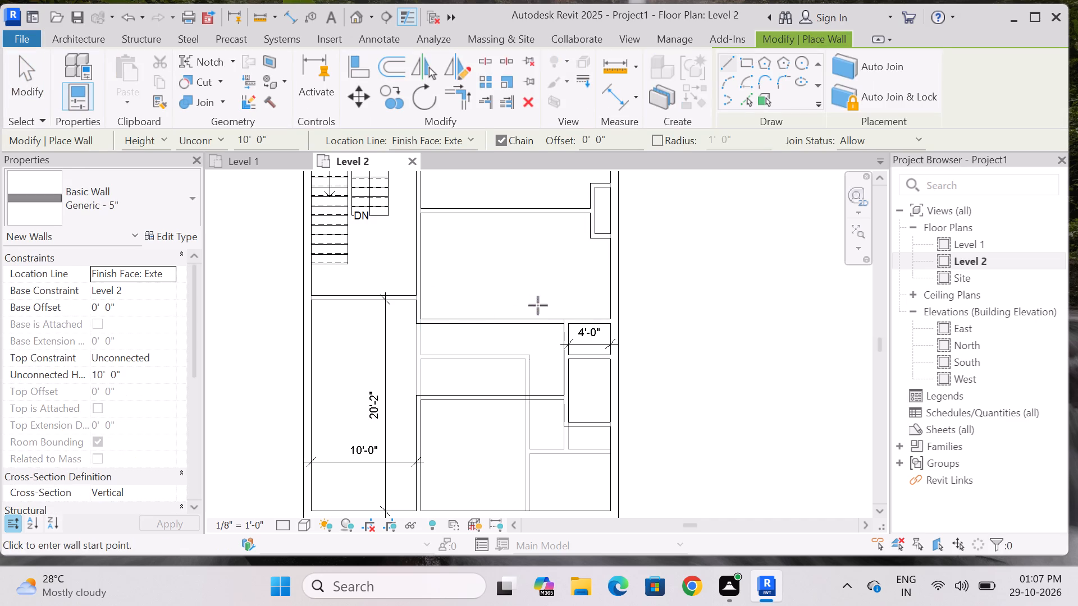
scroll(585, 299, "down", 2)
scroll(583, 277, "up", 9)
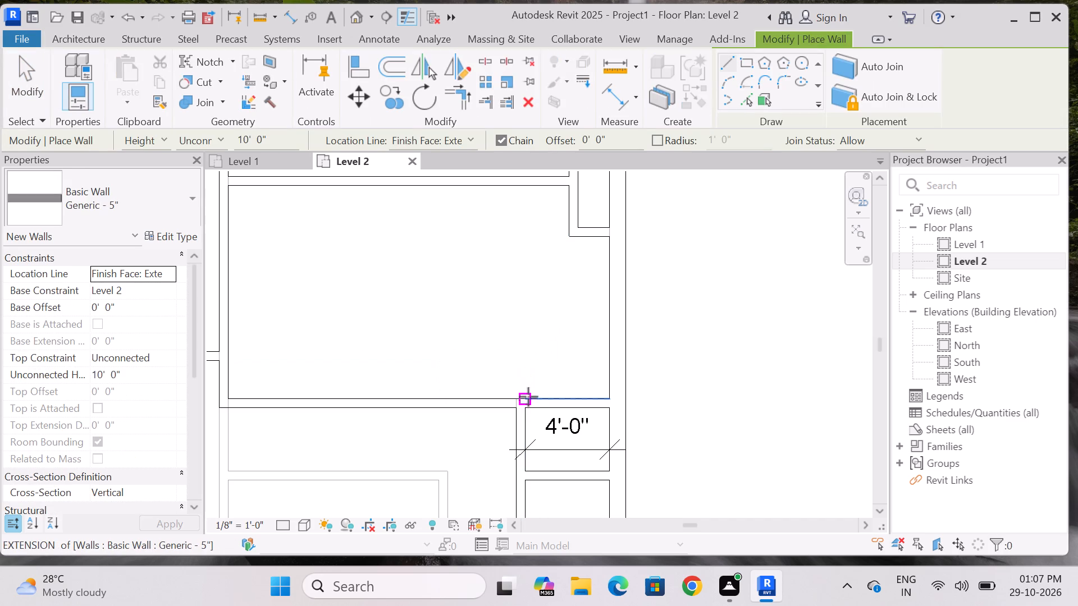
left_click(523, 396)
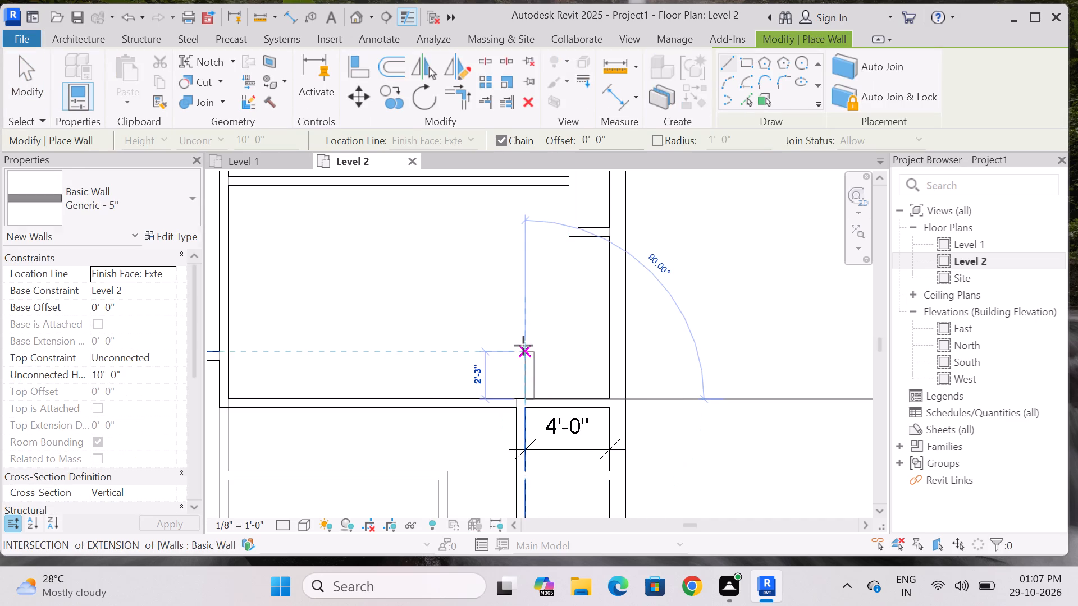
key("space")
scroll(523, 323, "down", 2)
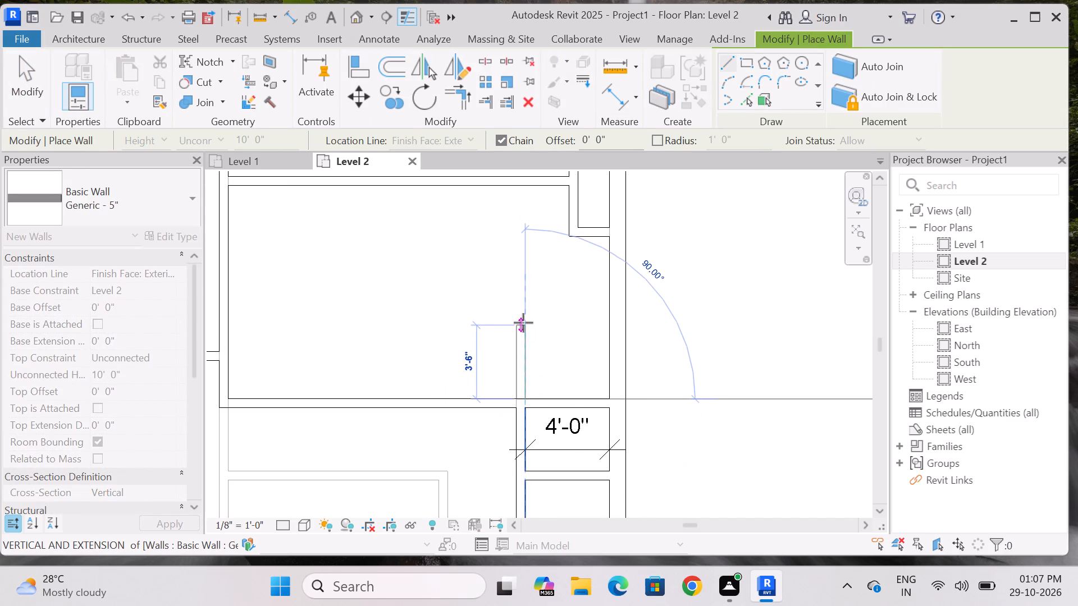
scroll(523, 323, "down", 2)
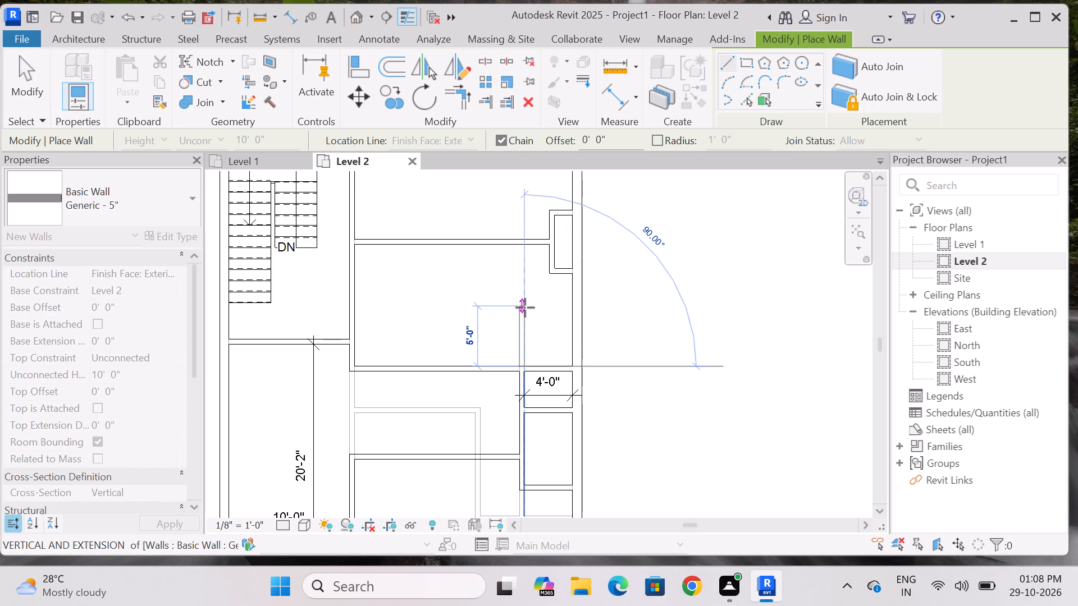
scroll(525, 307, "up", 2)
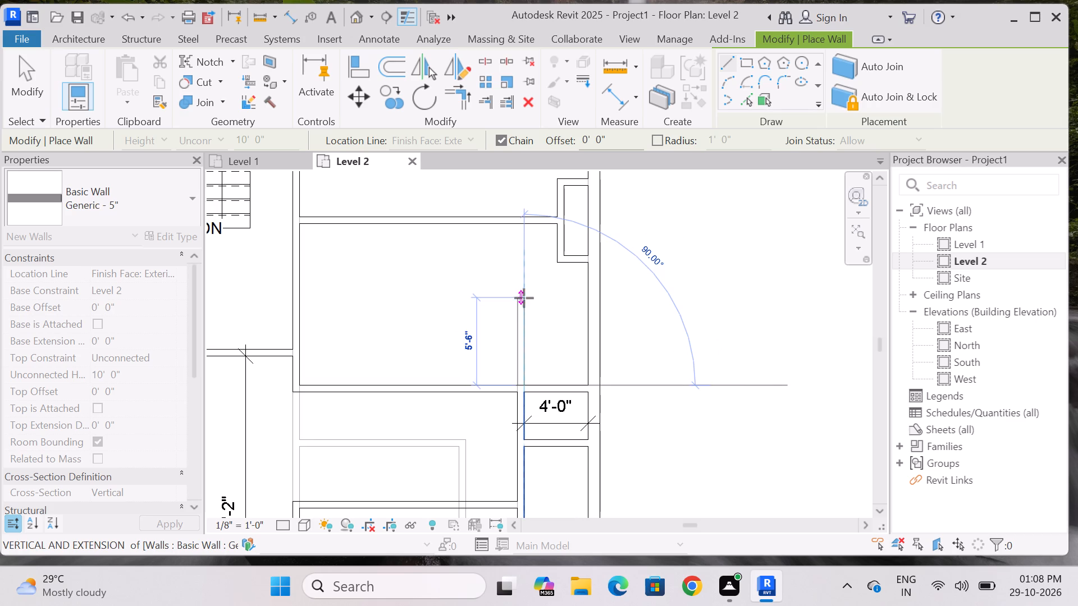
left_click(523, 292)
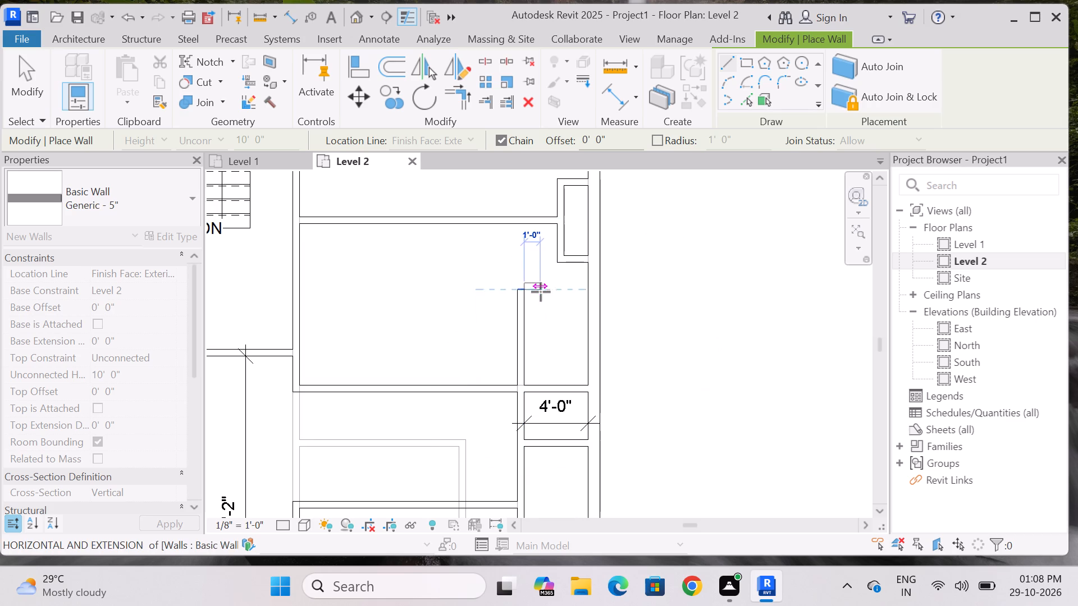
left_click(585, 291)
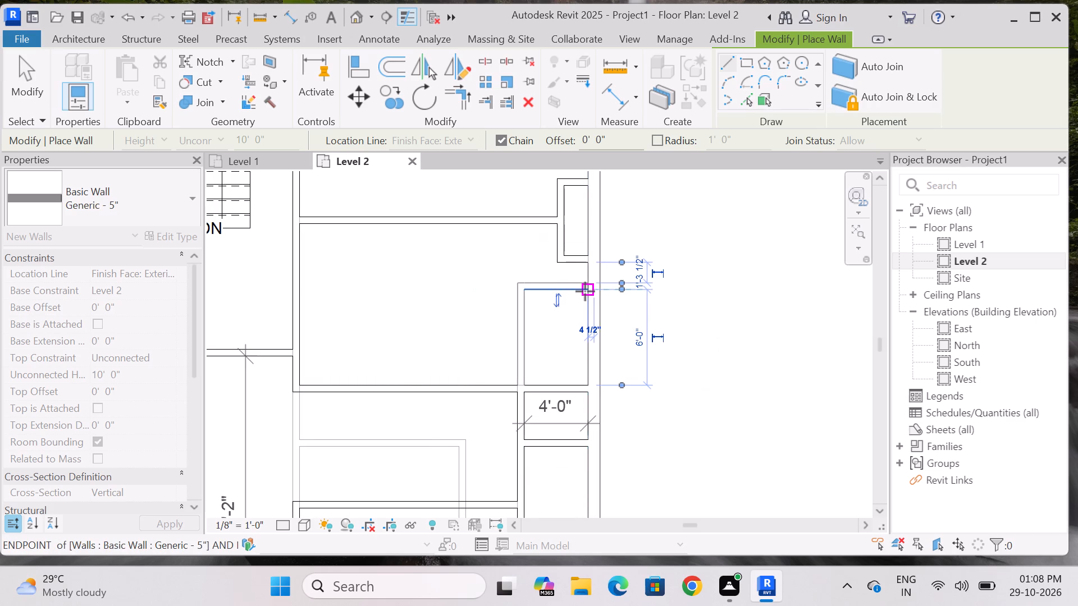
key("Escape")
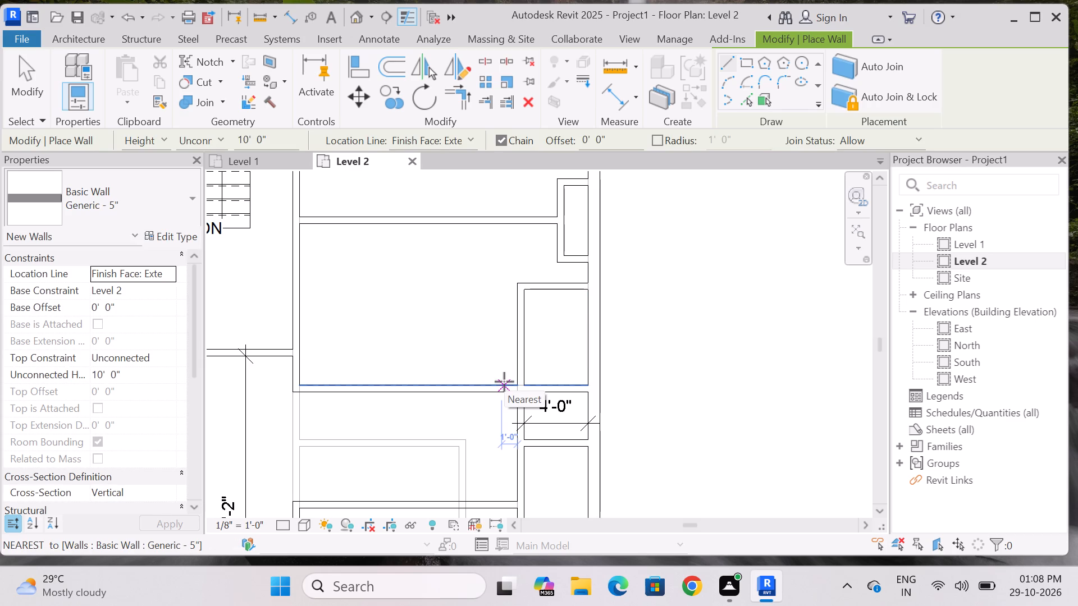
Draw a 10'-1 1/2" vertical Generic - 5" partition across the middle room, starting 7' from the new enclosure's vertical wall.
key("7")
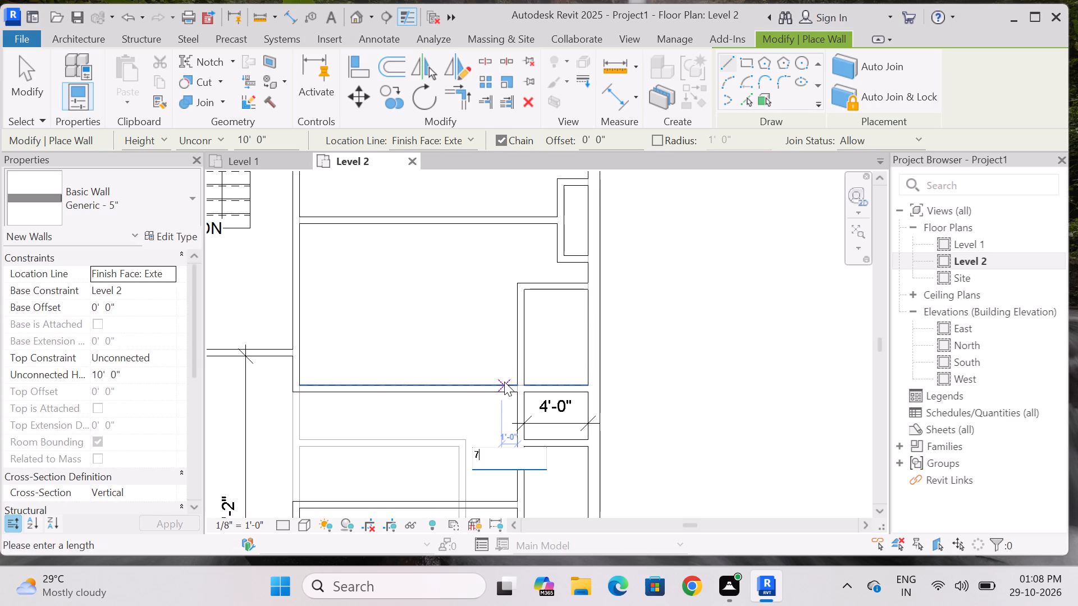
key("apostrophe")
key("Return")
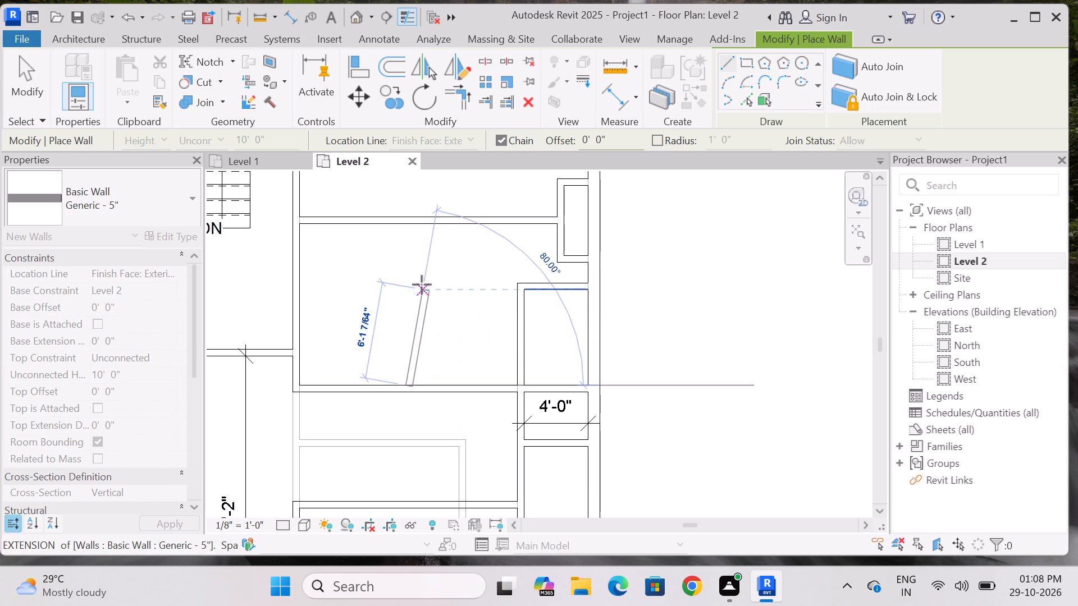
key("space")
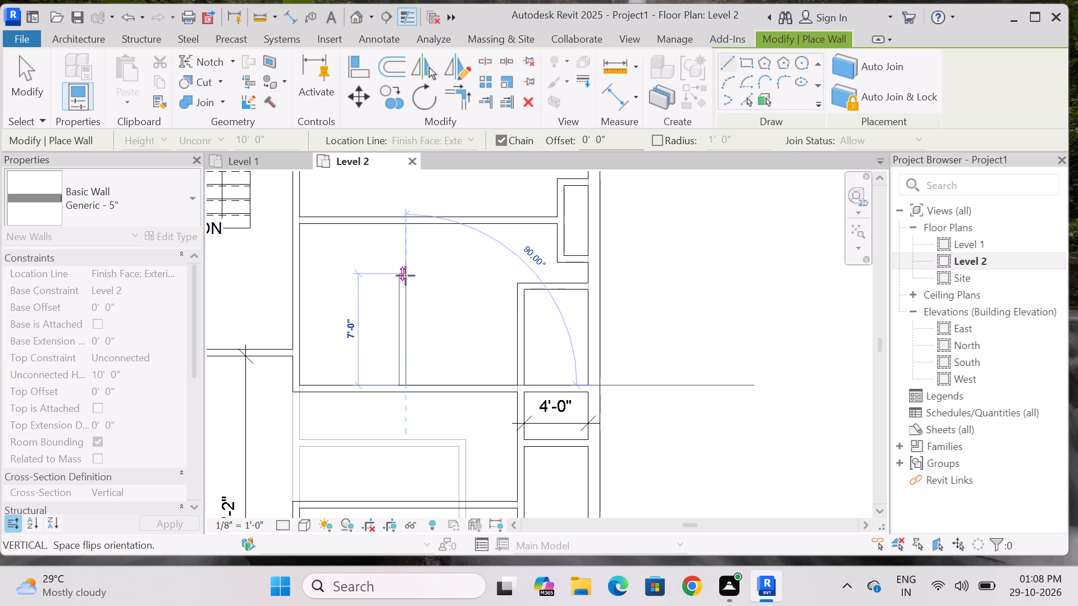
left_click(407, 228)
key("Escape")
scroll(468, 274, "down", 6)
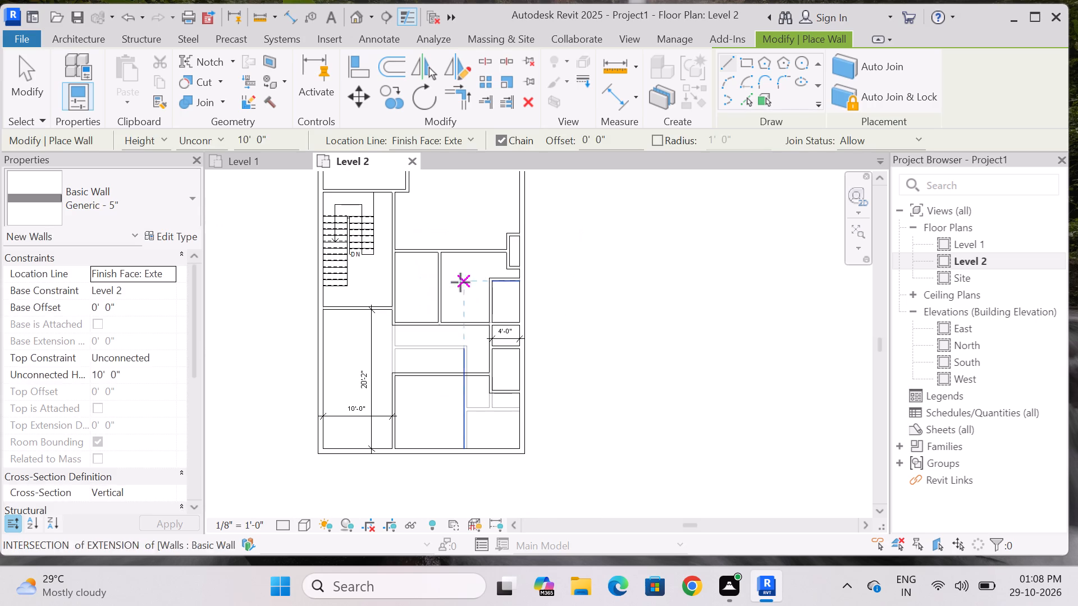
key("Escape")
Measure the clear width between the middle room's stair-side wall and the new partition.
left_click(287, 10)
scroll(414, 288, "up", 3)
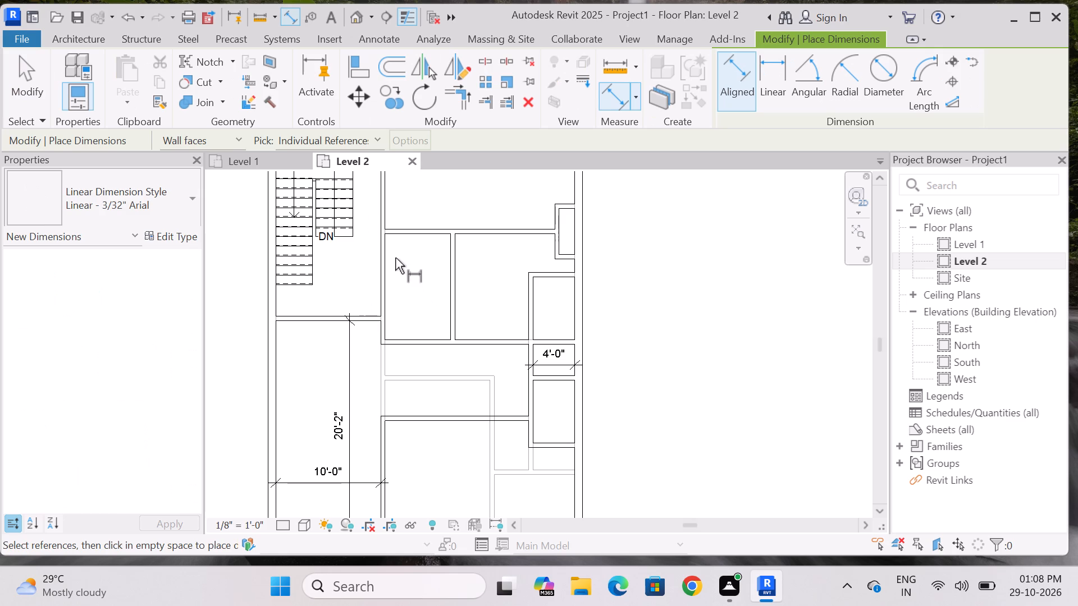
left_click(389, 256)
left_click(447, 259)
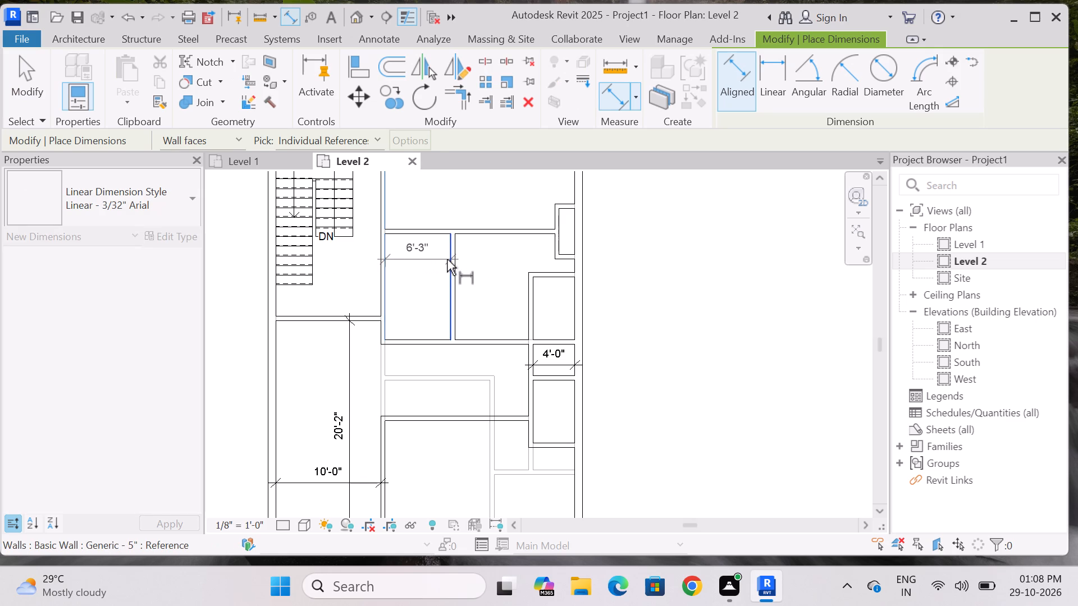
key("Escape")
key("Escape")
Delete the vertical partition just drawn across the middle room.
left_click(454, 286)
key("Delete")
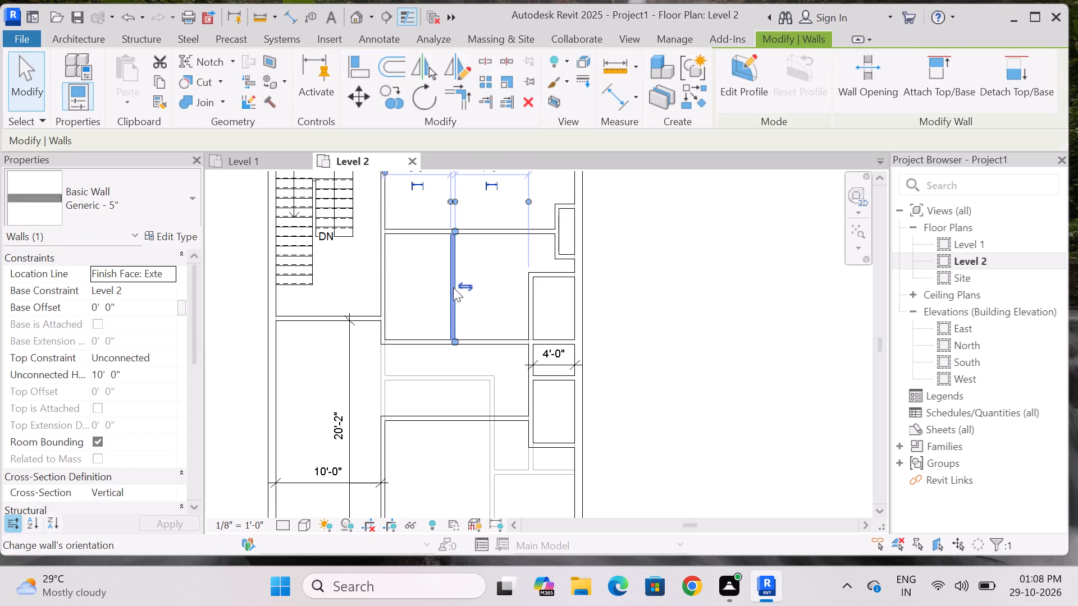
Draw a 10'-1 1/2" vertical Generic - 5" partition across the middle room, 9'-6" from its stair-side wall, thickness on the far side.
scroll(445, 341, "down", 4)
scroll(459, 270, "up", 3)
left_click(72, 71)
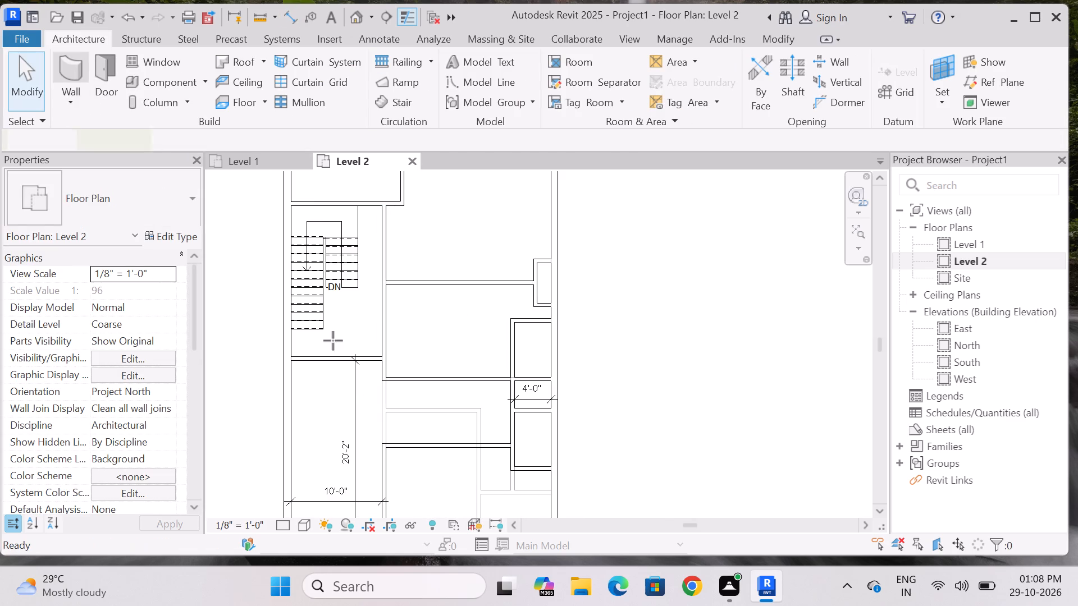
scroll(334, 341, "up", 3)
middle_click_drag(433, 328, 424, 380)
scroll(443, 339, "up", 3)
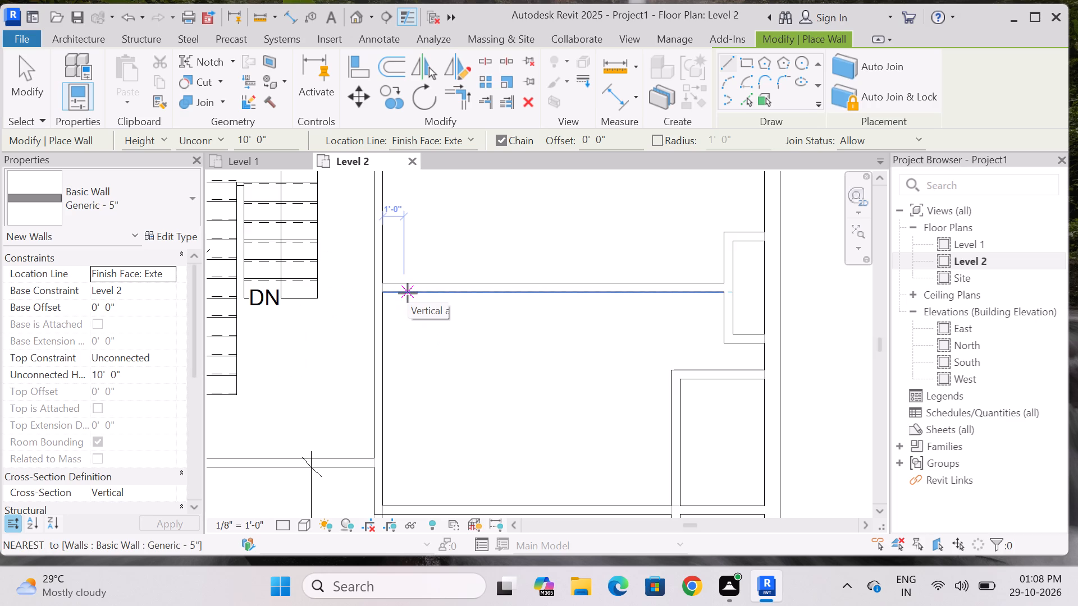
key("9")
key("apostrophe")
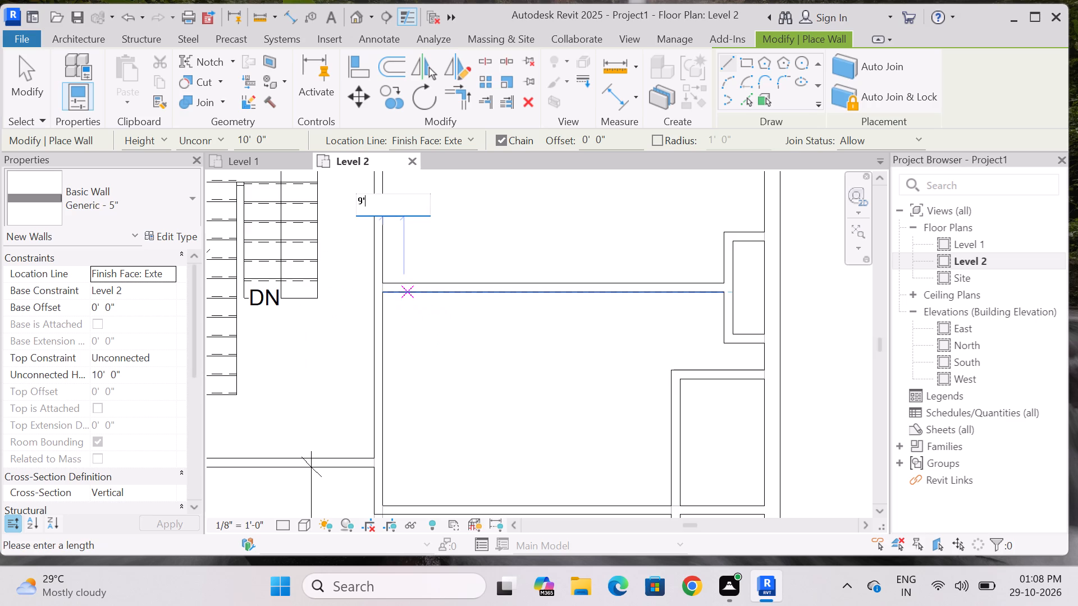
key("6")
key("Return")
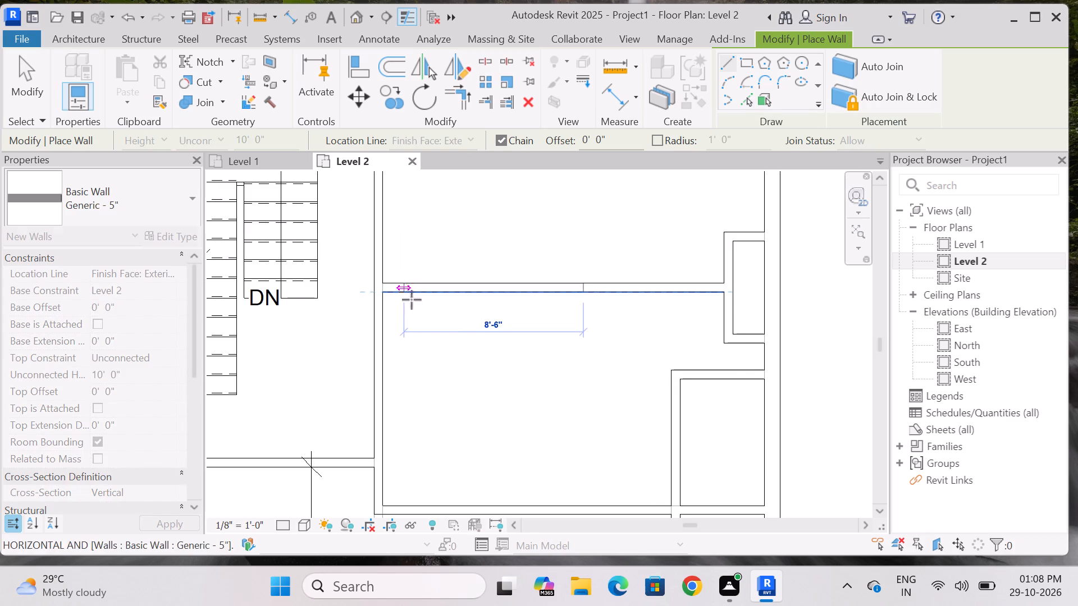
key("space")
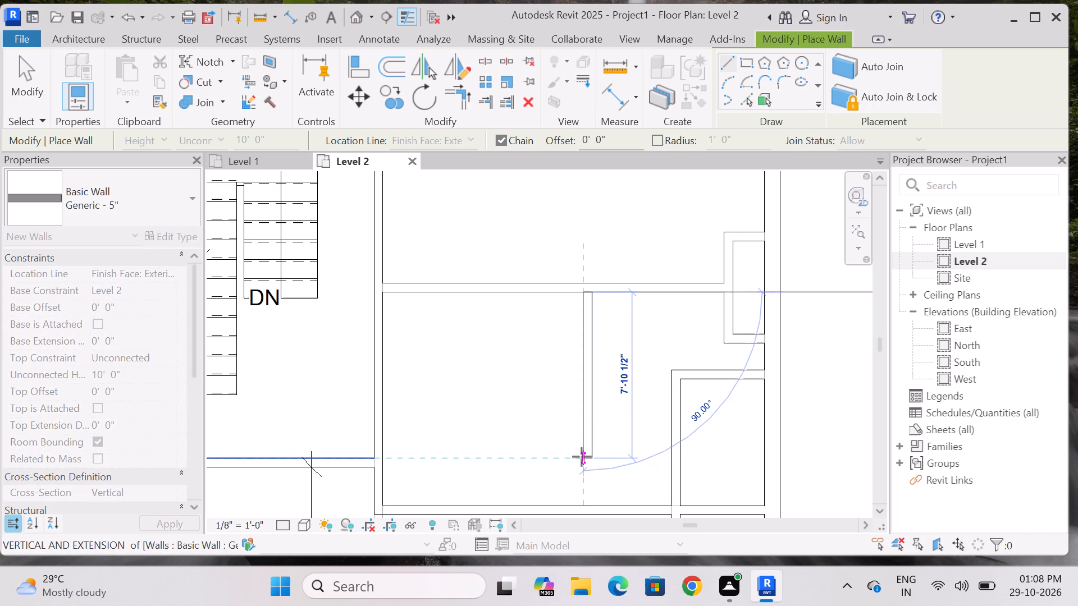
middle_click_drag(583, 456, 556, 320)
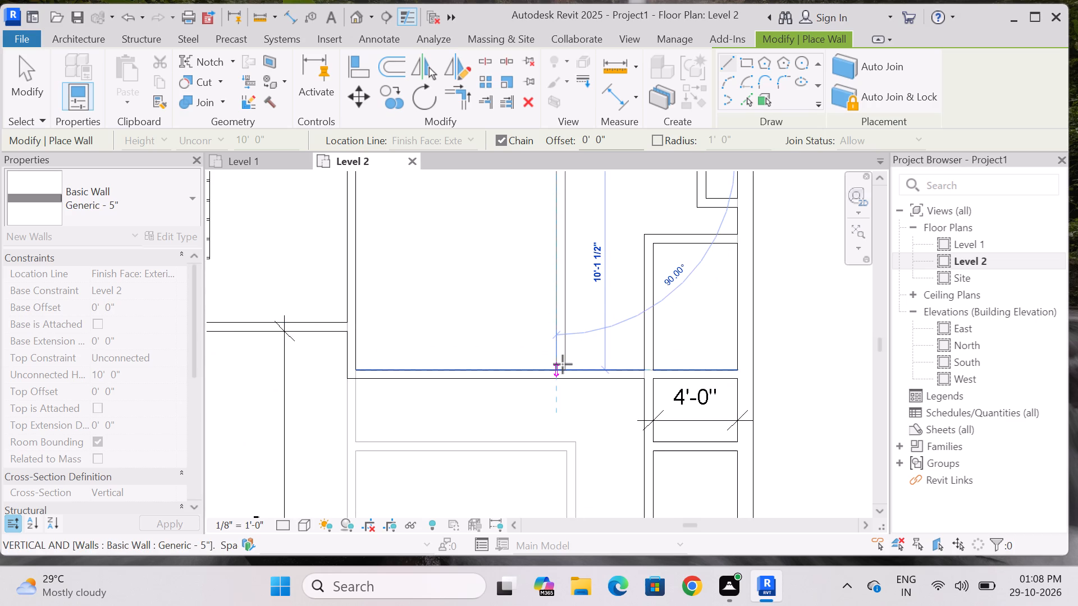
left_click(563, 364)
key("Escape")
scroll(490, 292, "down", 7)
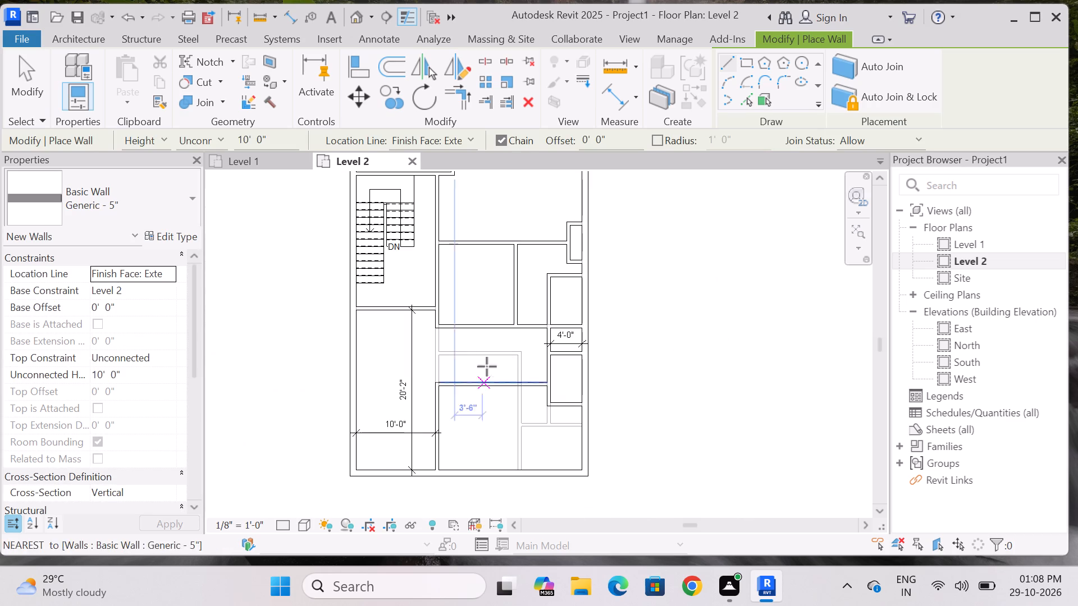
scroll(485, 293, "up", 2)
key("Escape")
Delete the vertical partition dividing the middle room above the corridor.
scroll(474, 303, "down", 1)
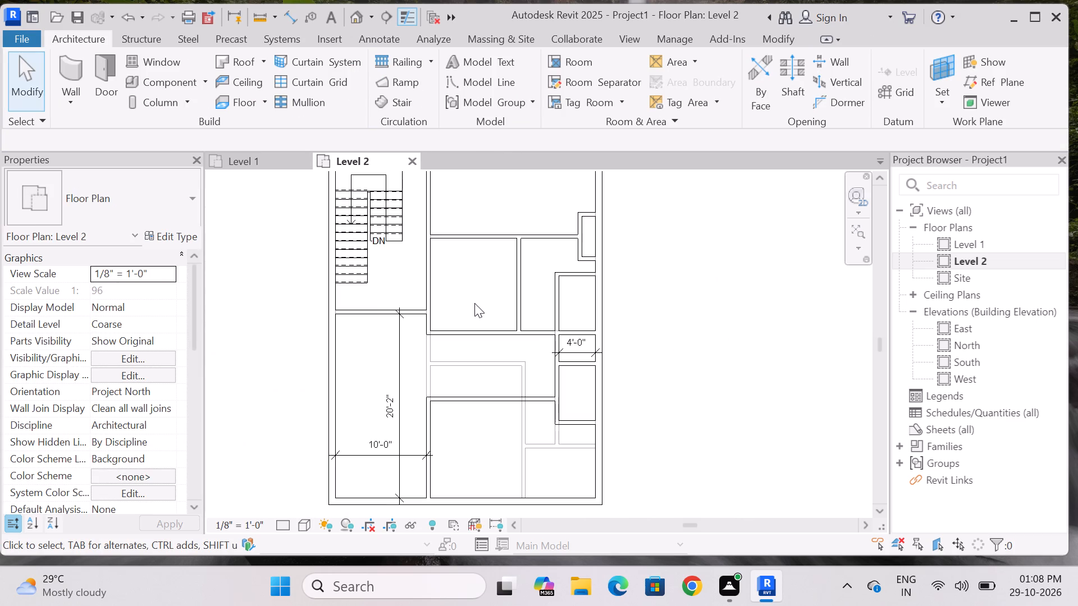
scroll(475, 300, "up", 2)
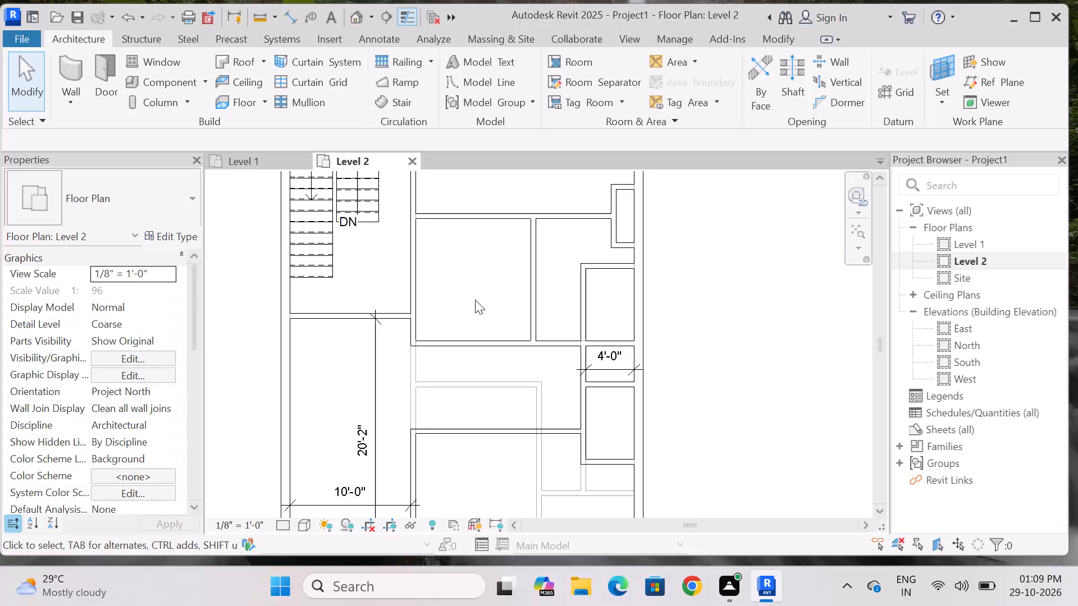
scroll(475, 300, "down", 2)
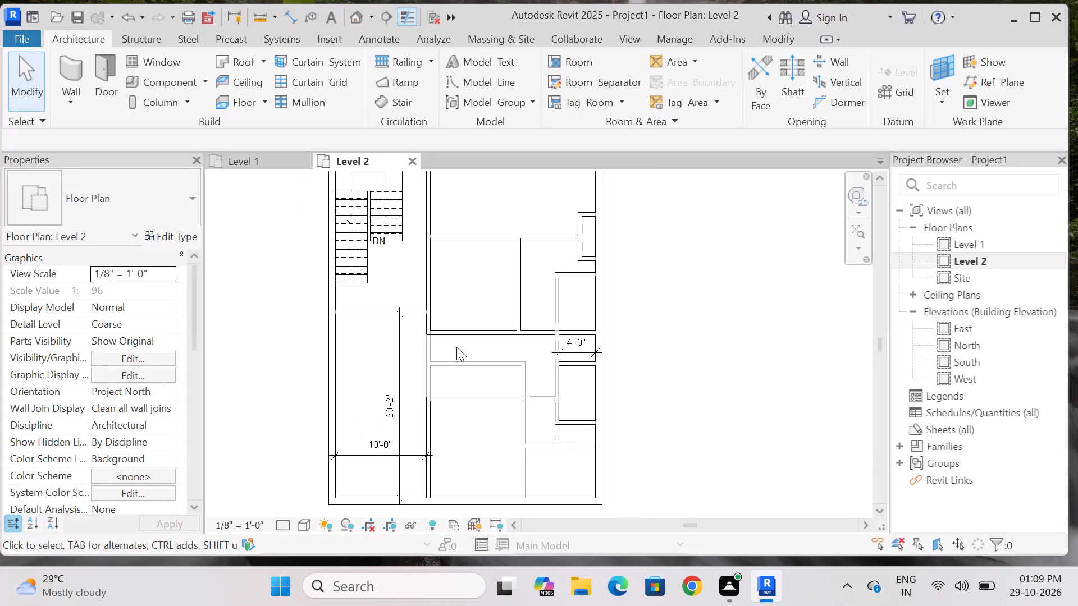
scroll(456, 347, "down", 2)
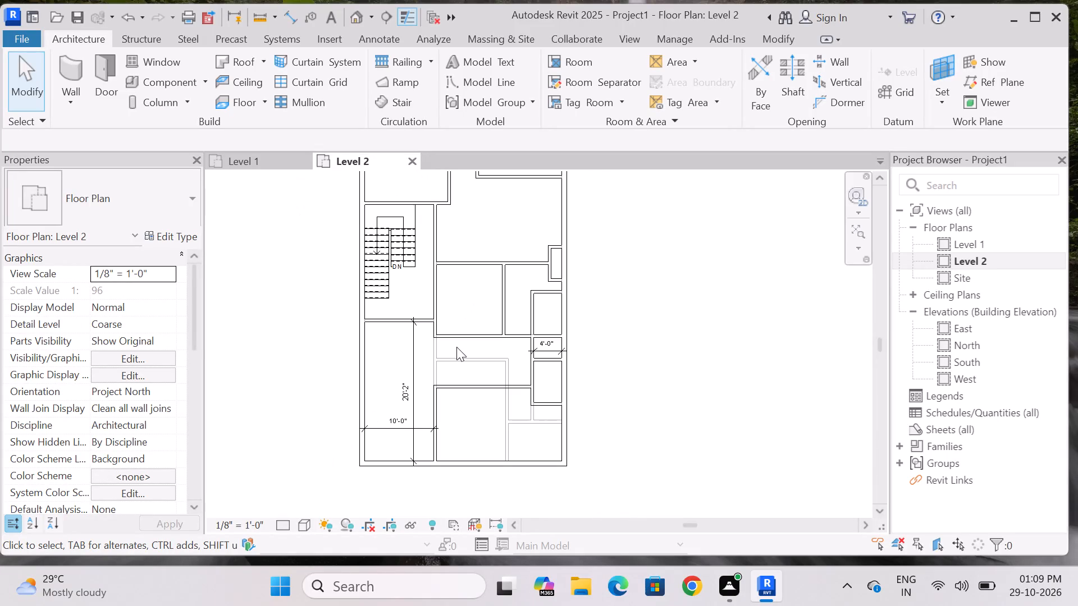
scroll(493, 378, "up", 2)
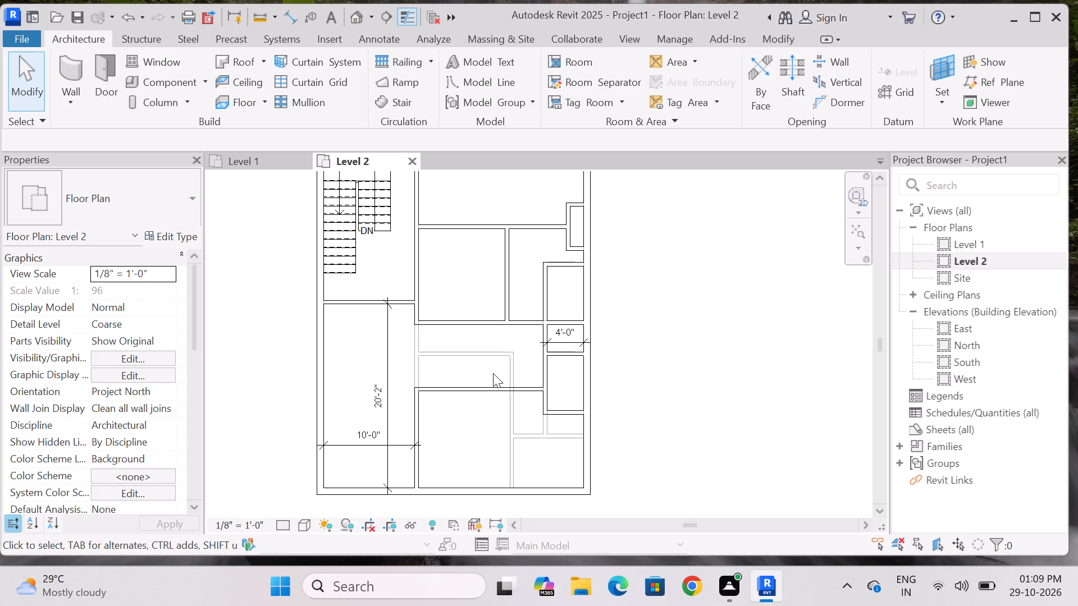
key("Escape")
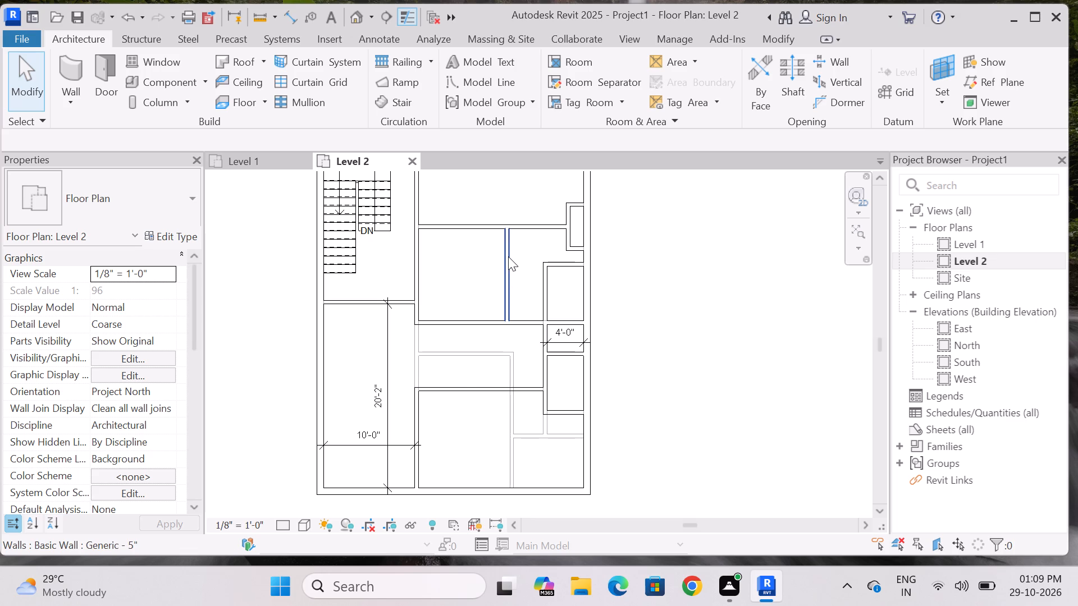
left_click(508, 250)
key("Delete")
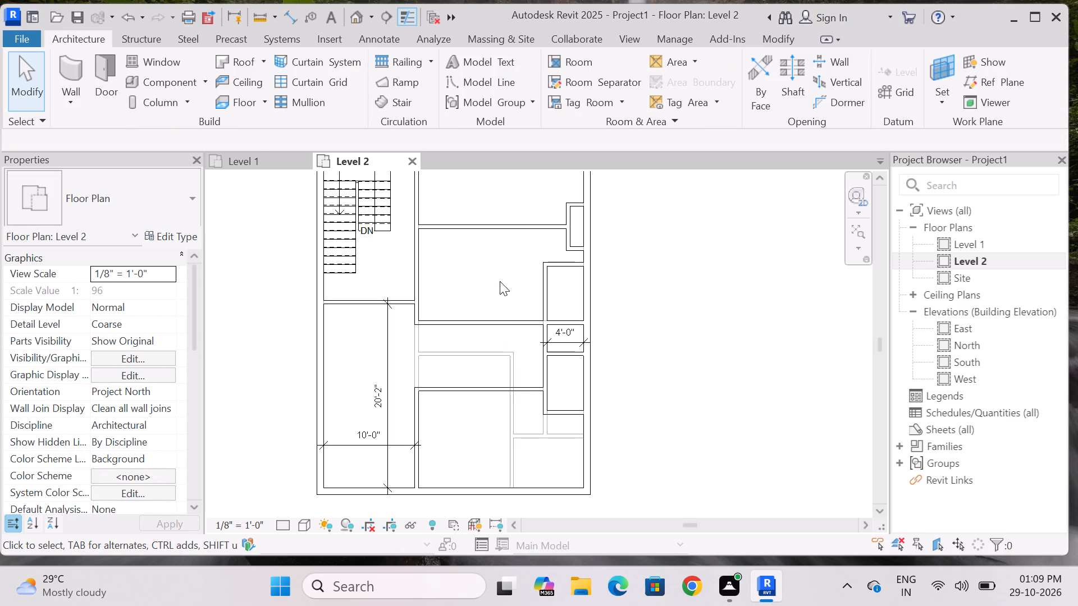
Measure the gap between the middle room's upper wall and the top wall of the new small enclosure.
left_click(72, 67)
scroll(535, 252, "up", 5)
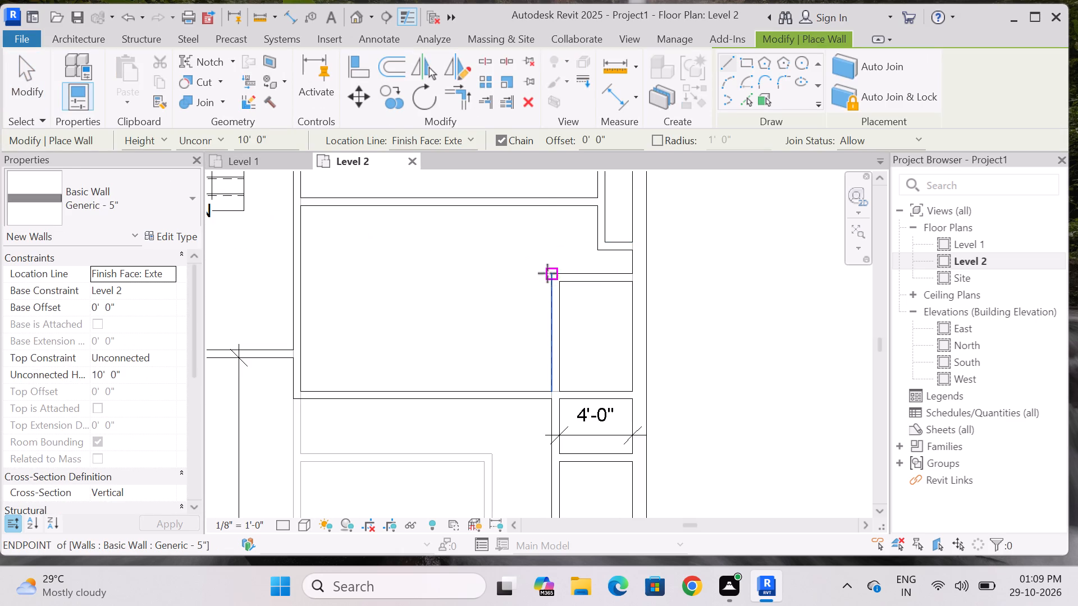
left_click(289, 13)
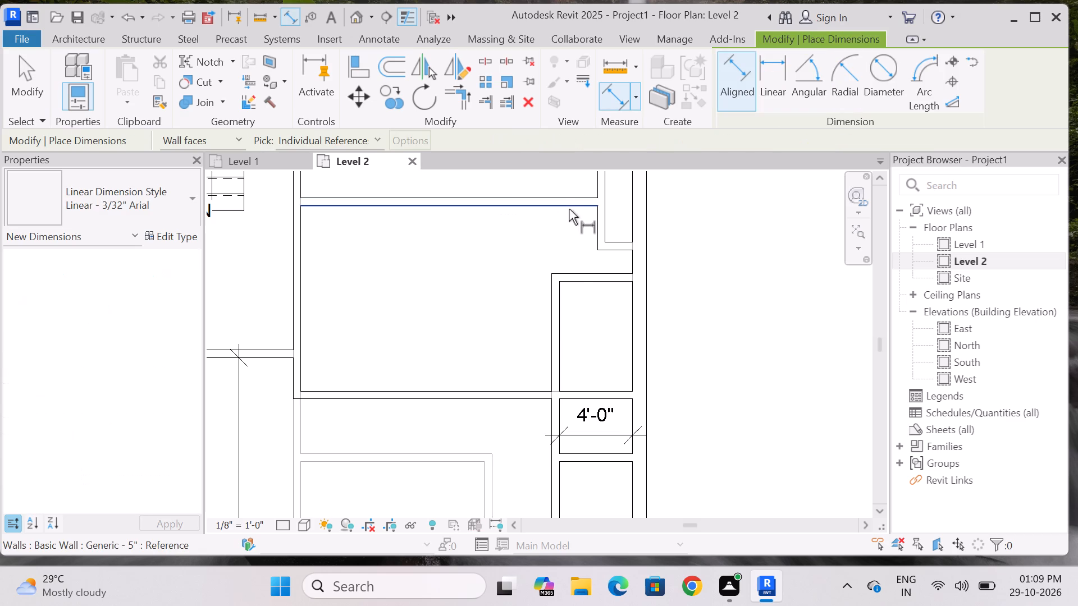
left_click(568, 206)
left_click(571, 271)
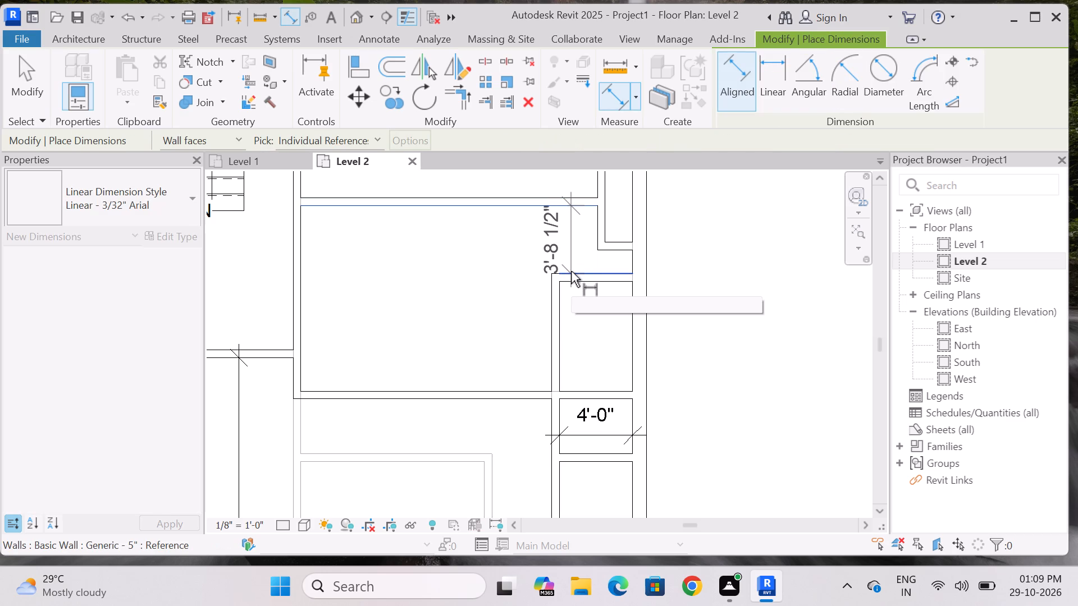
key("Escape")
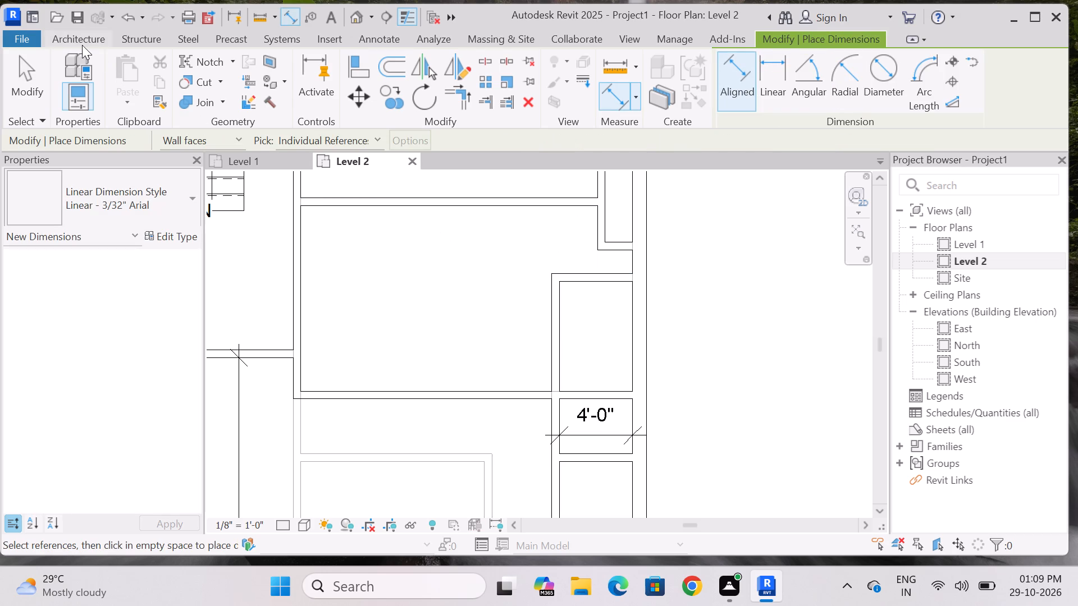
Draw a horizontal Generic - 5" partition across the middle room, 7'-0" below its upper wall, from the stair-side wall to the small enclosure.
left_click(82, 43)
left_click(77, 78)
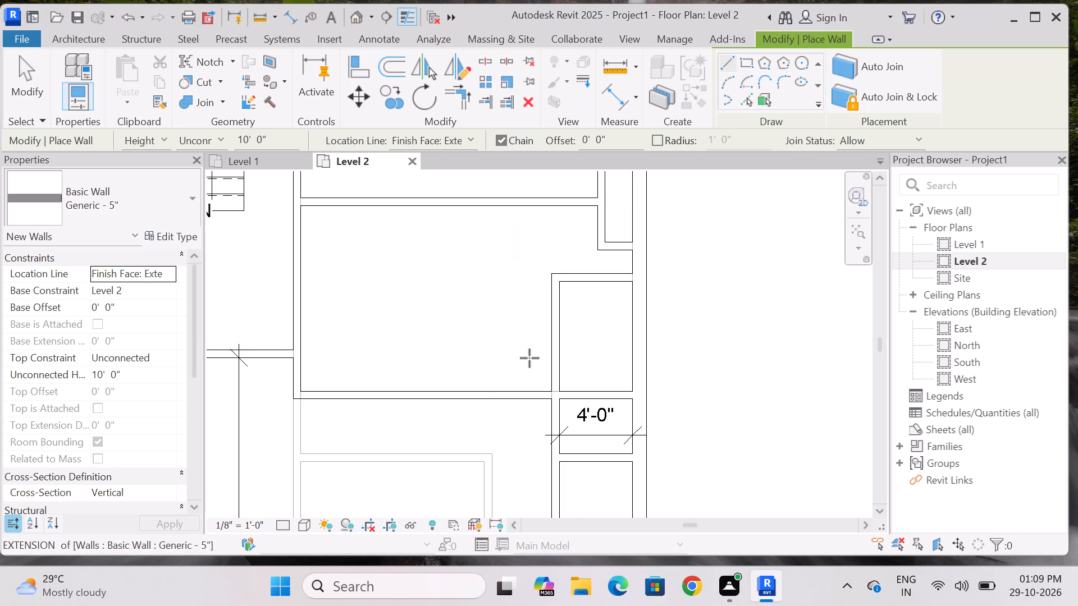
scroll(529, 358, "down", 4)
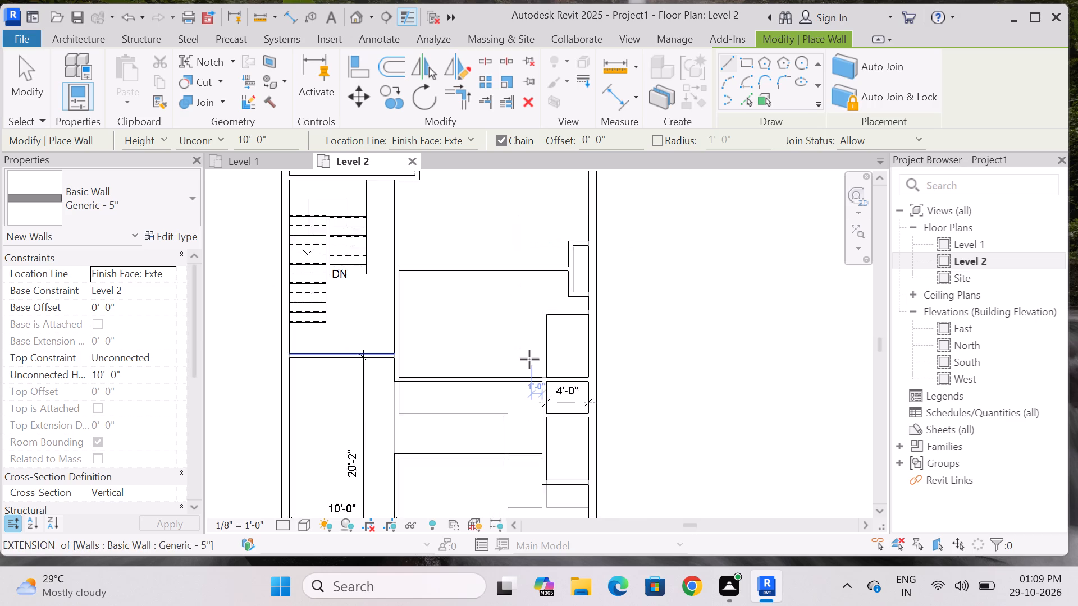
scroll(529, 359, "up", 2)
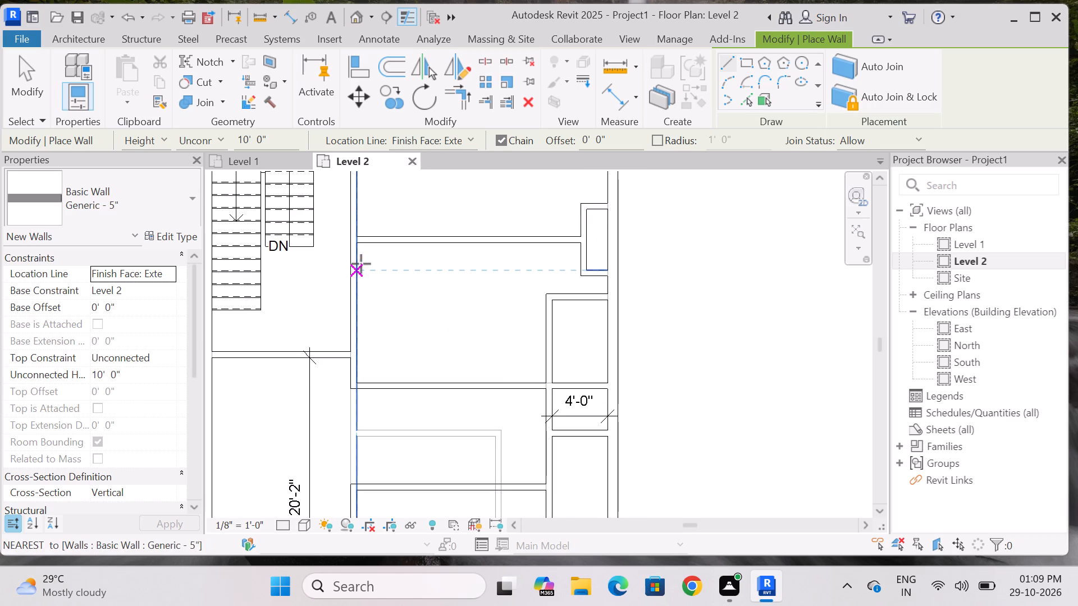
middle_click_drag(362, 264, 380, 309)
scroll(380, 309, "up", 5)
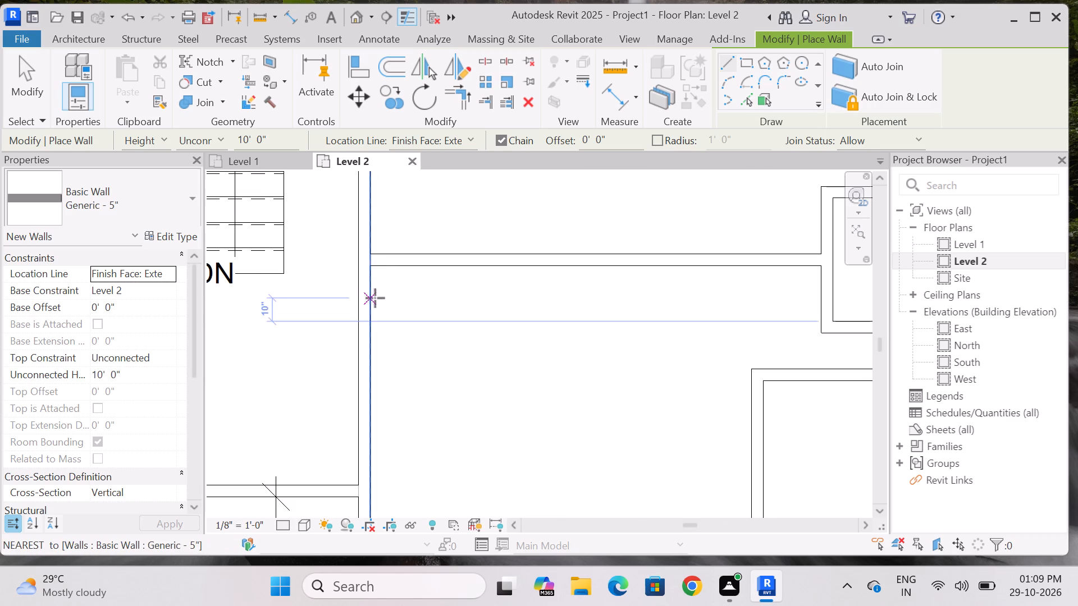
scroll(375, 292, "up", 3)
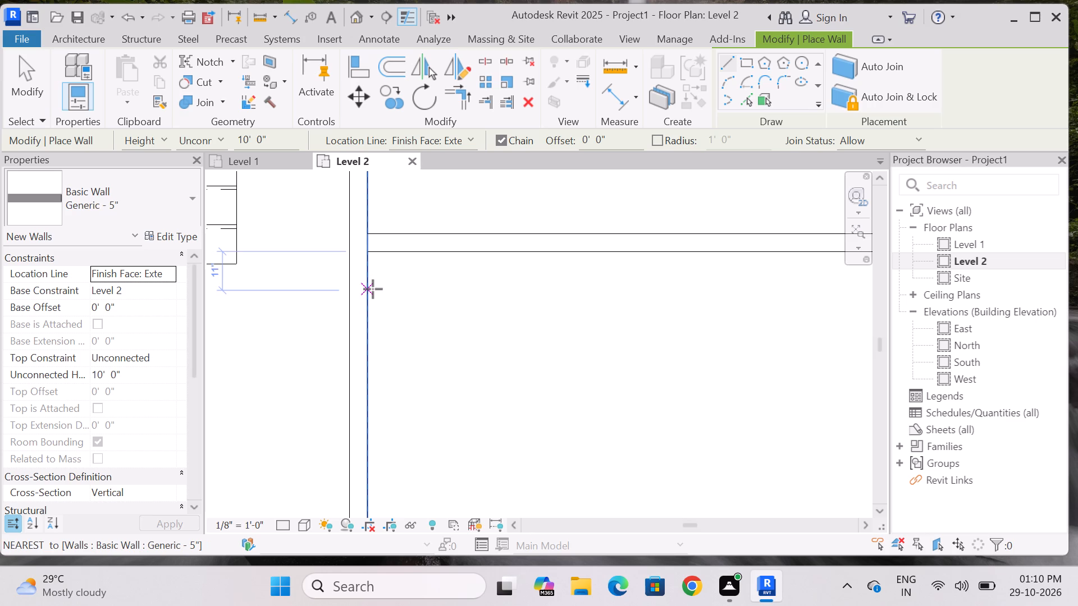
key("7")
key("apostrophe")
key("Return")
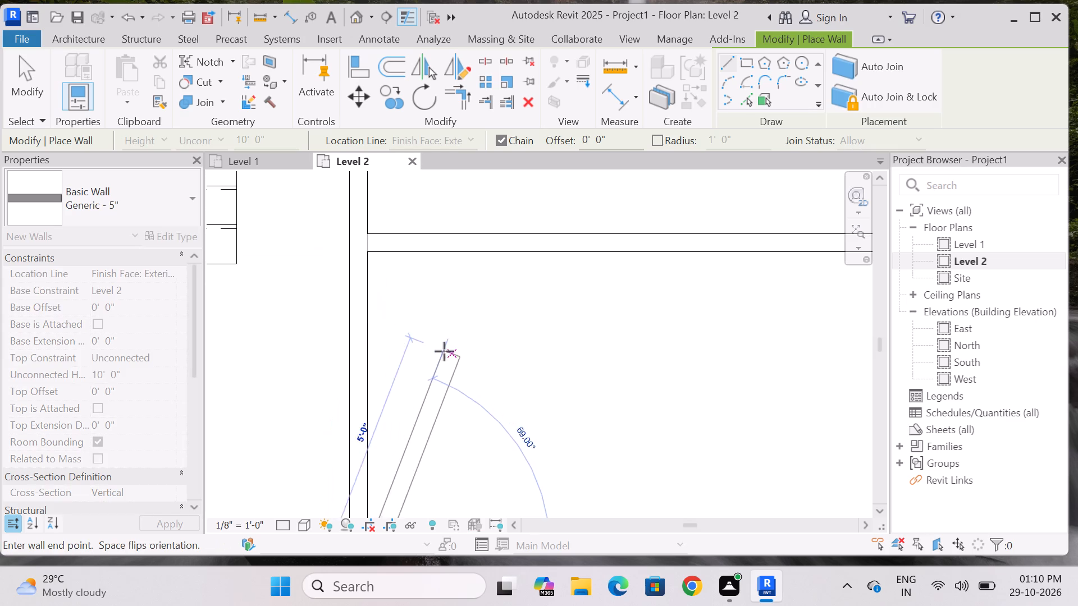
scroll(444, 351, "down", 8)
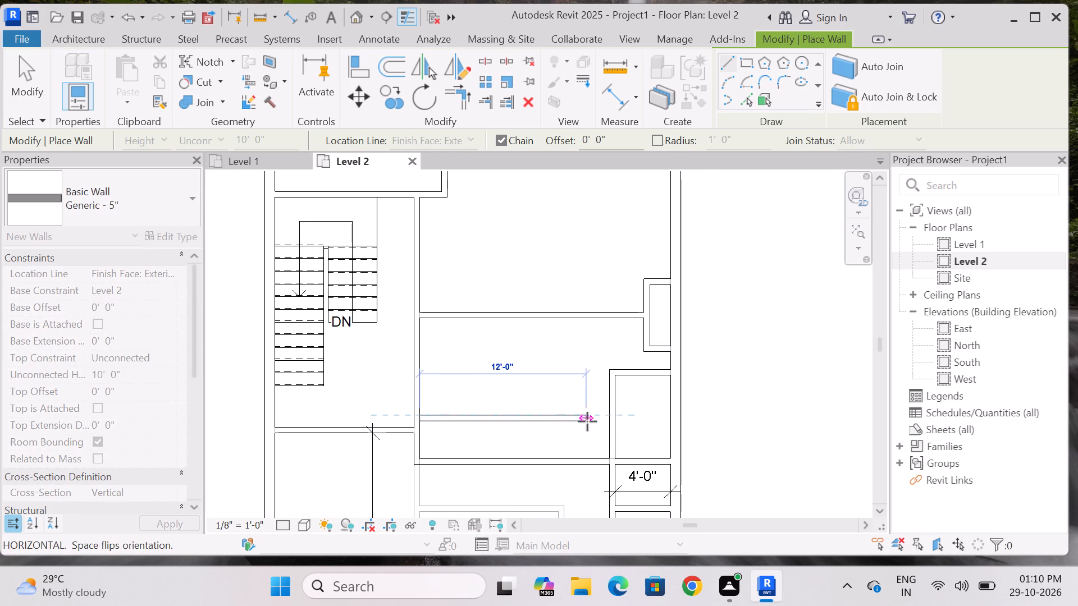
scroll(607, 422, "up", 6)
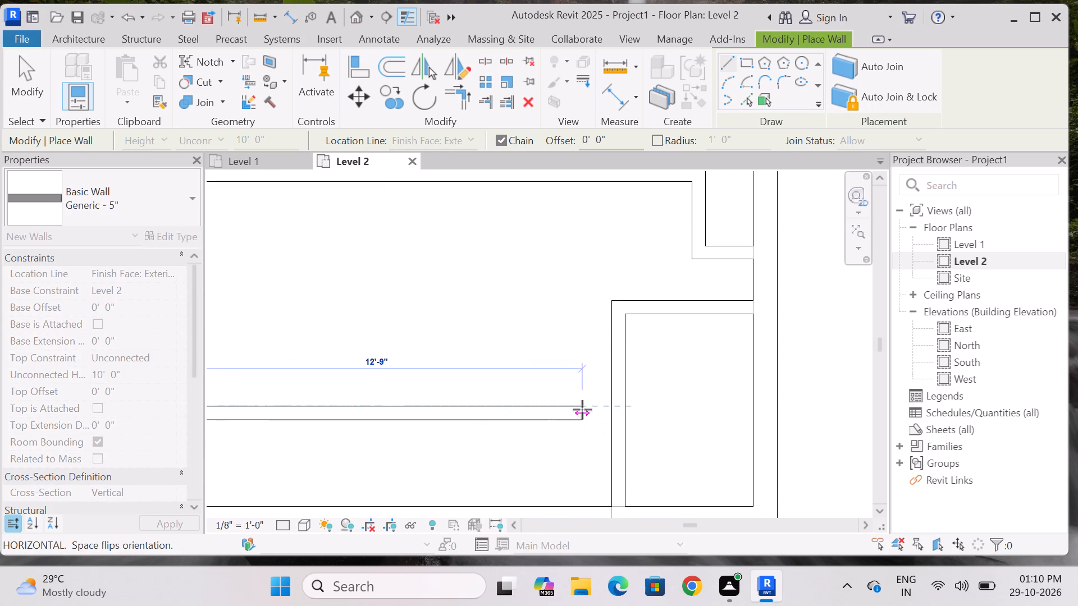
left_click(610, 408)
key("Escape")
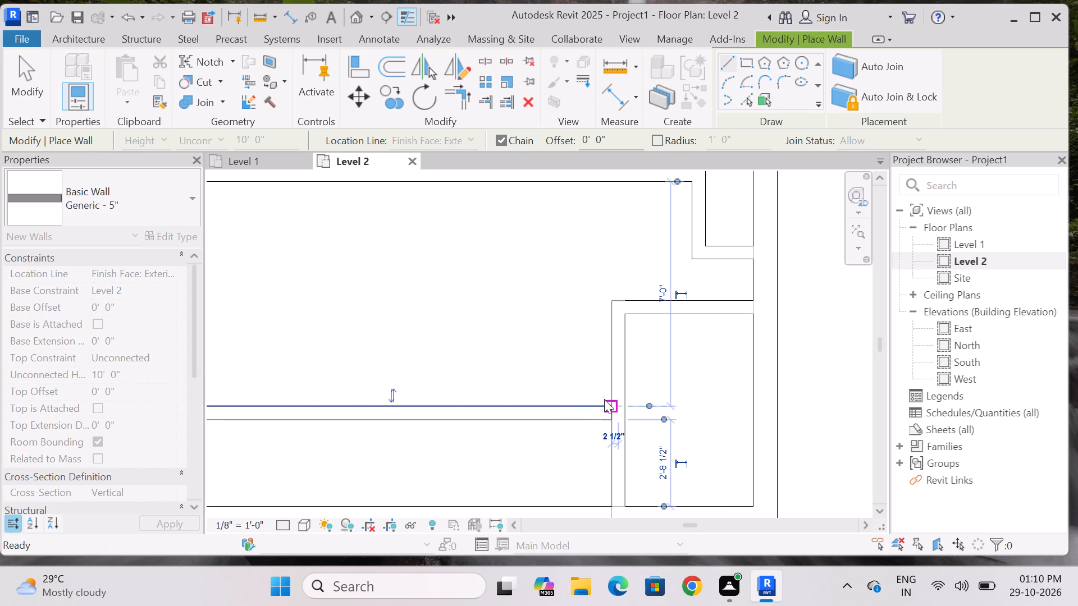
scroll(563, 323, "down", 8)
key("Escape")
Shorten the new horizontal partition from its stair-side end to a length of 6'-0", keeping it attached to the small enclosure.
scroll(487, 323, "up", 3)
left_click(434, 363)
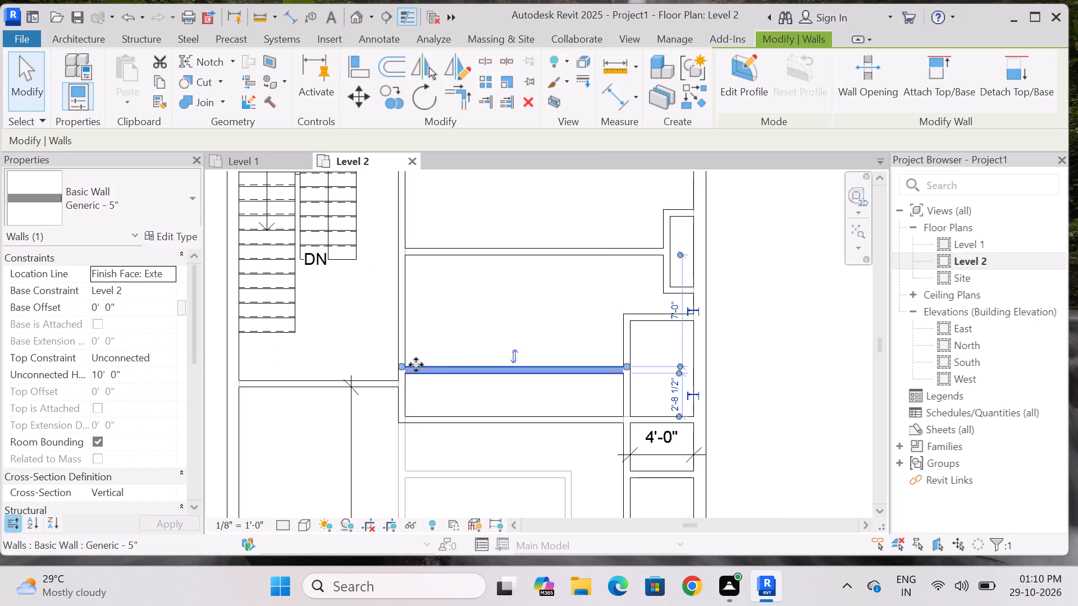
left_click_drag(401, 365, 526, 361)
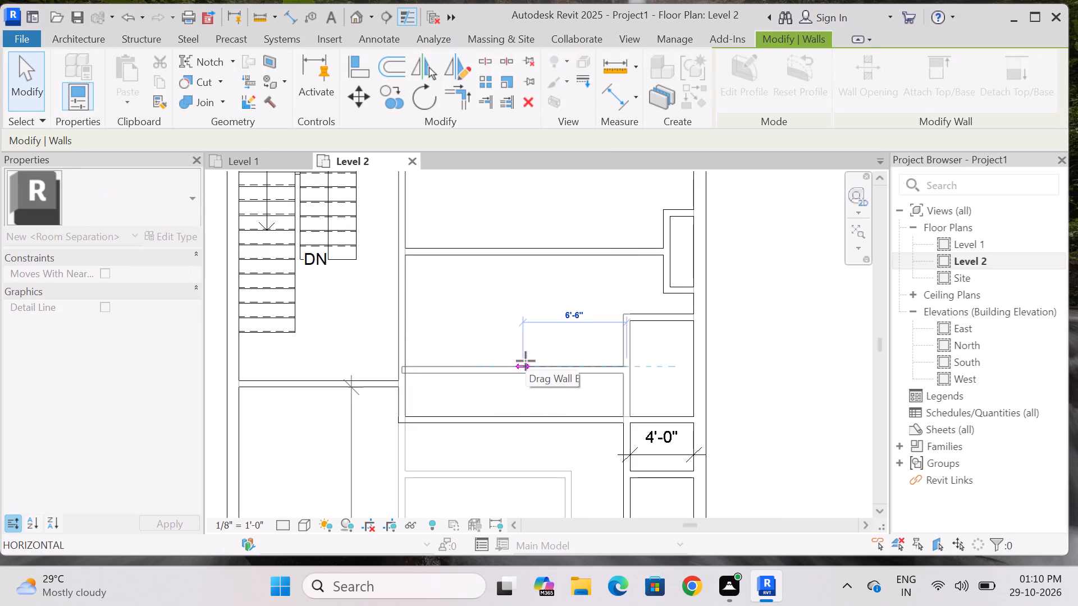
left_click_drag(526, 361, 532, 361)
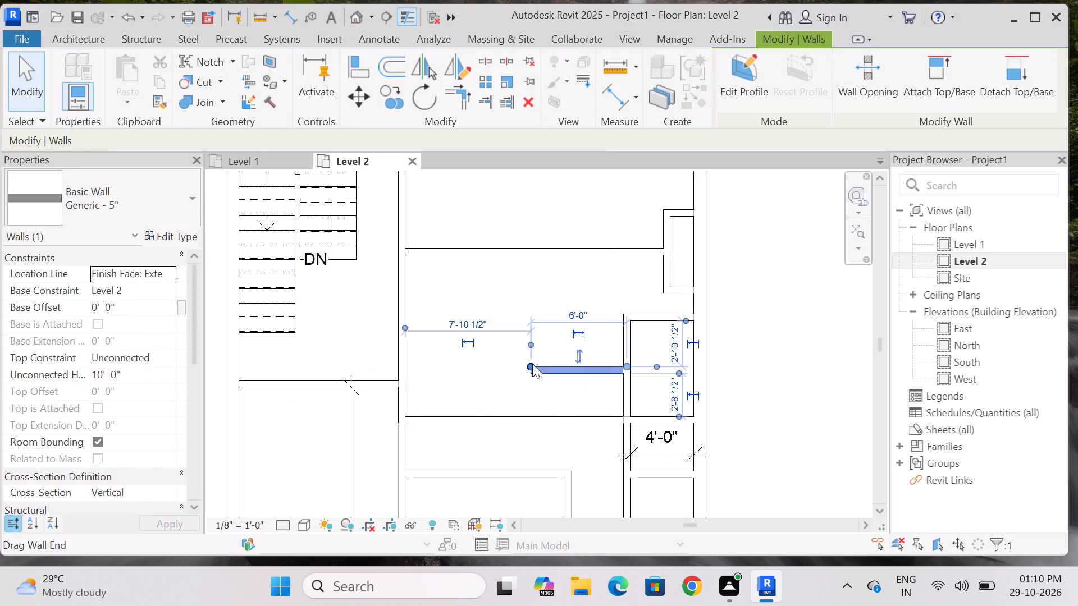
scroll(545, 297, "up", 2)
key("Escape")
Draw a matching 7'-0" vertical partition from the horizontal partition's free end up to the middle room's upper wall.
left_click(543, 394)
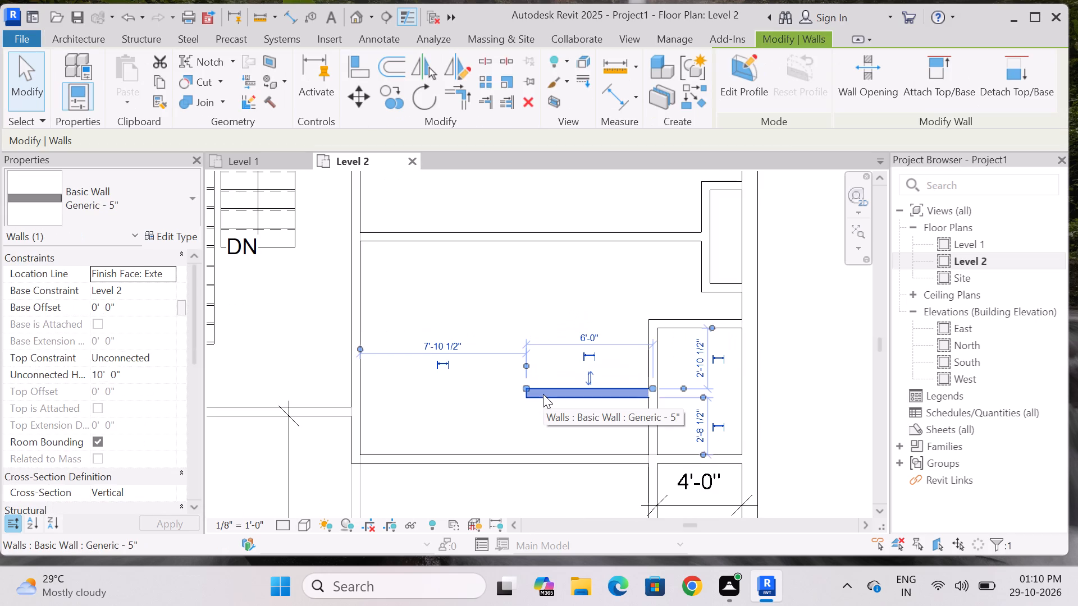
type("cs")
left_click(526, 387)
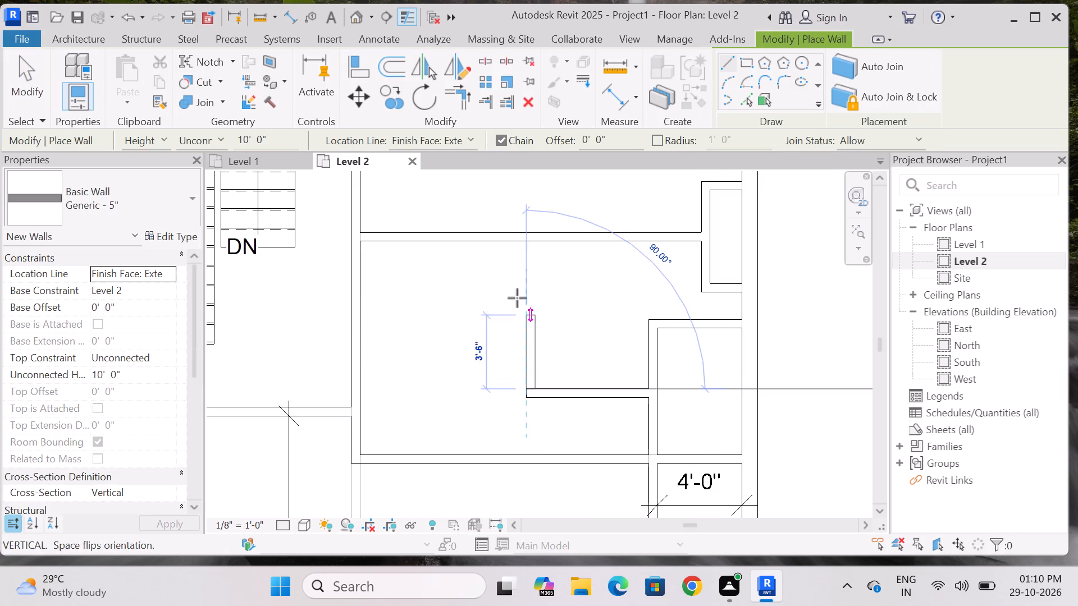
left_click(534, 246)
key("Escape")
scroll(556, 296, "down", 3)
key("Escape")
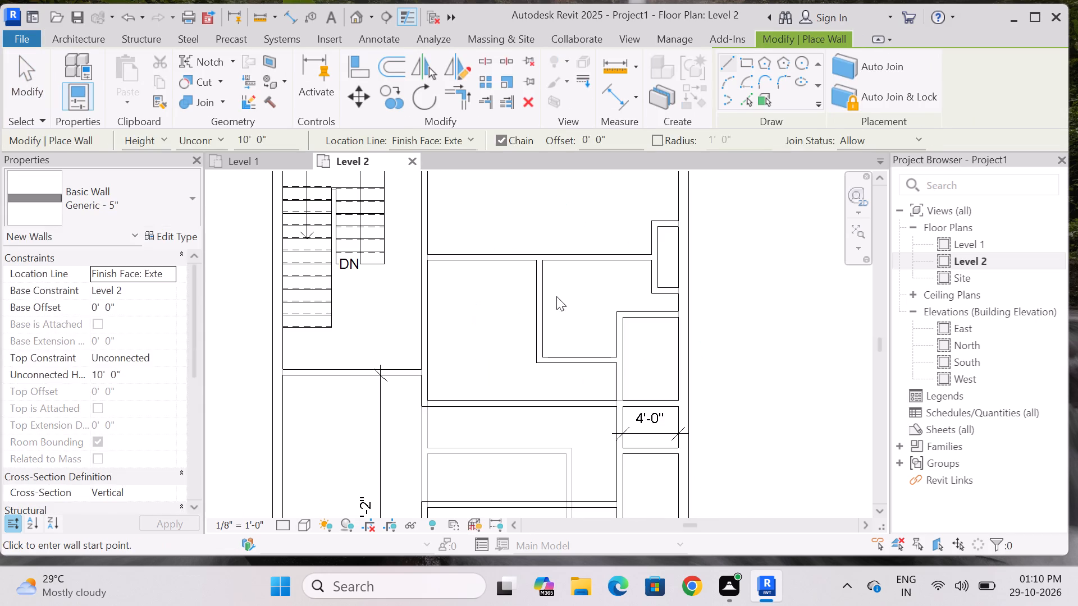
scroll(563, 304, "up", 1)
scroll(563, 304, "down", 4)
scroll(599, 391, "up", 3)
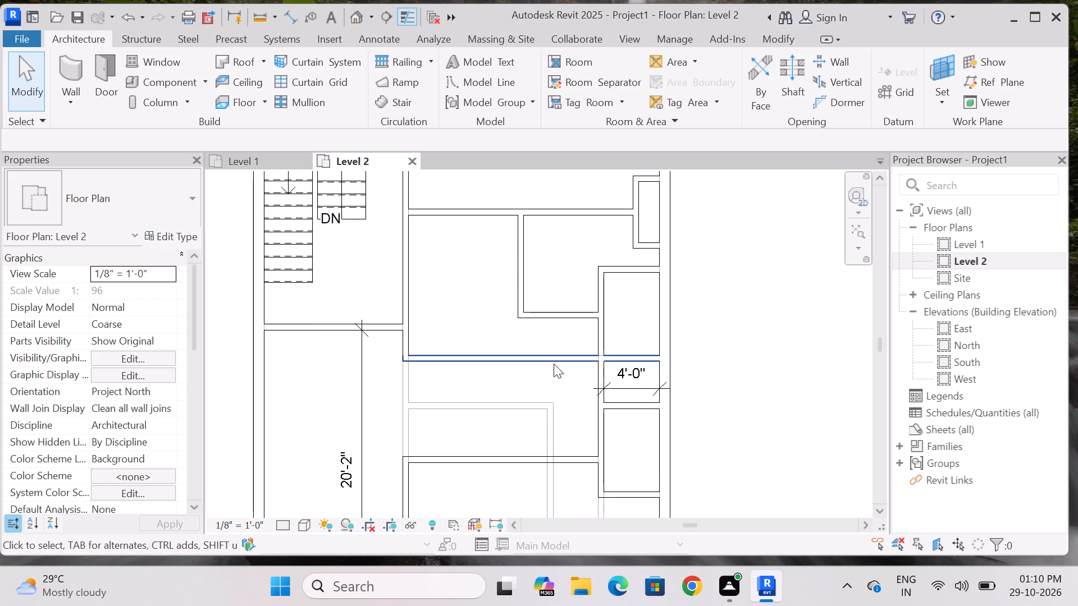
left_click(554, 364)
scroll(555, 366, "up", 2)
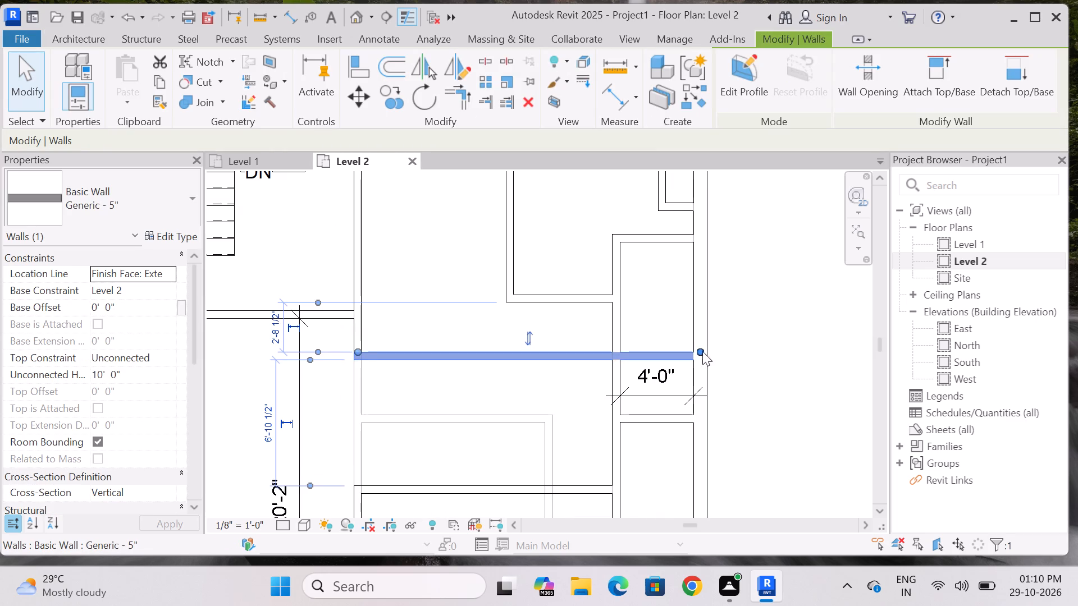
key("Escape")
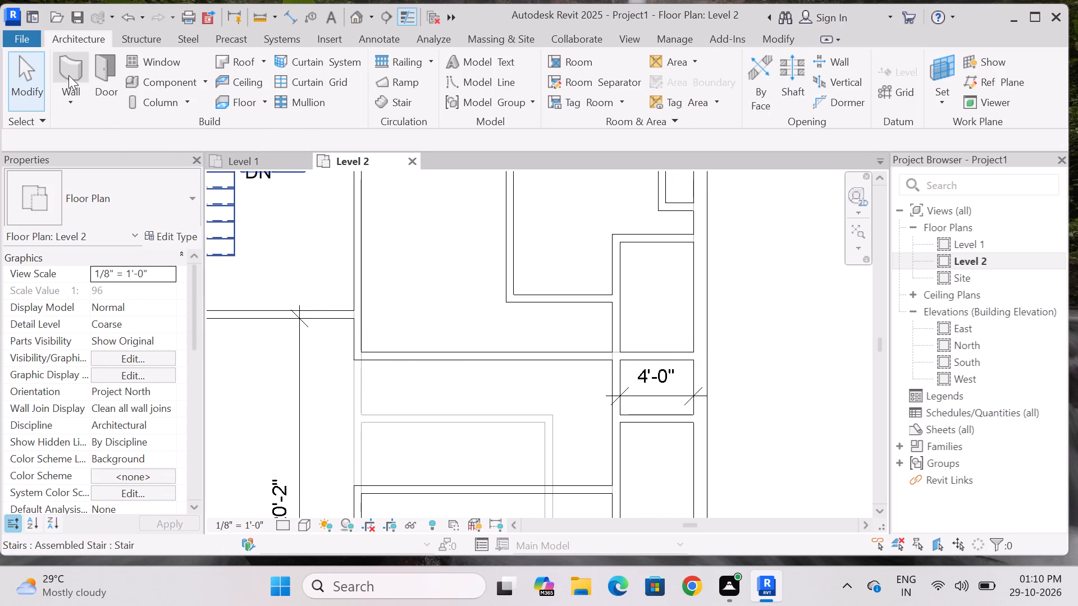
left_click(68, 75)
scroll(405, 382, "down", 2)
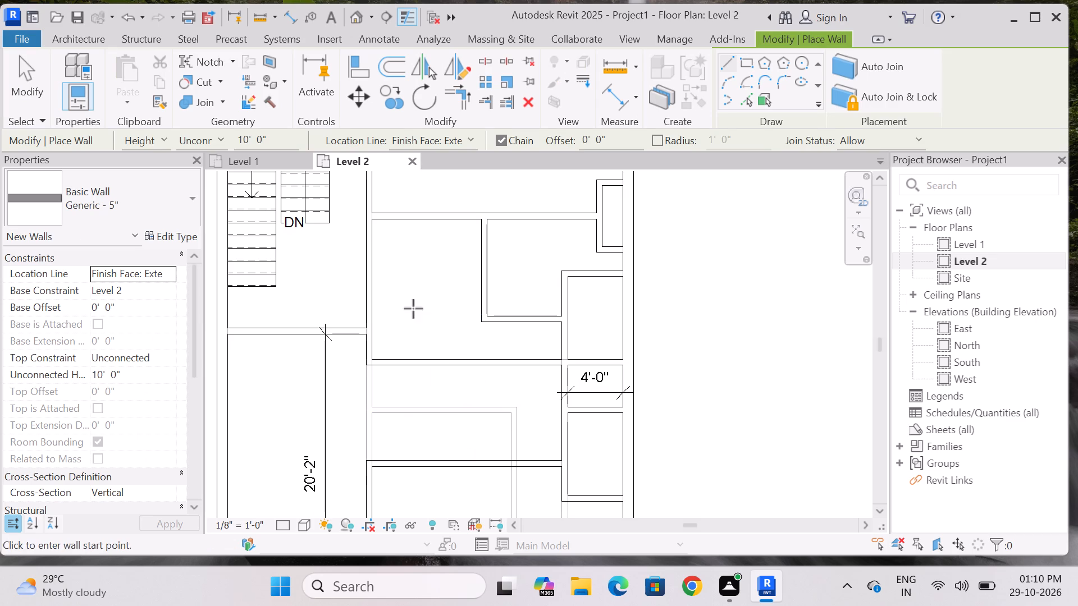
Measure the distance between the middle room's stair-side wall and the new vertical partition.
left_click(290, 16)
scroll(385, 291, "down", 1)
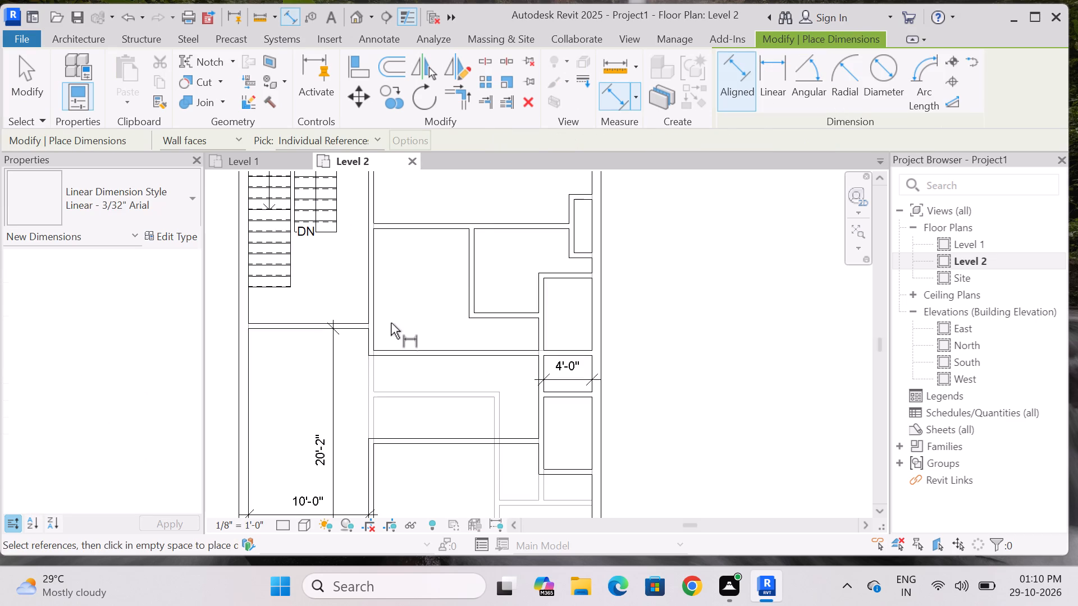
scroll(392, 247, "up", 4)
left_click(363, 261)
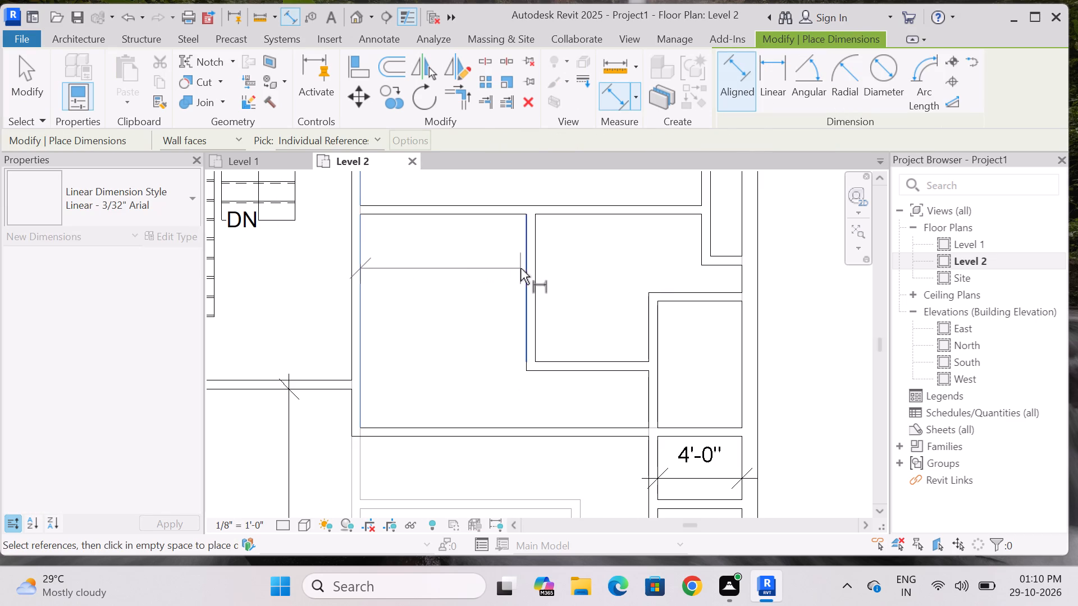
left_click(522, 268)
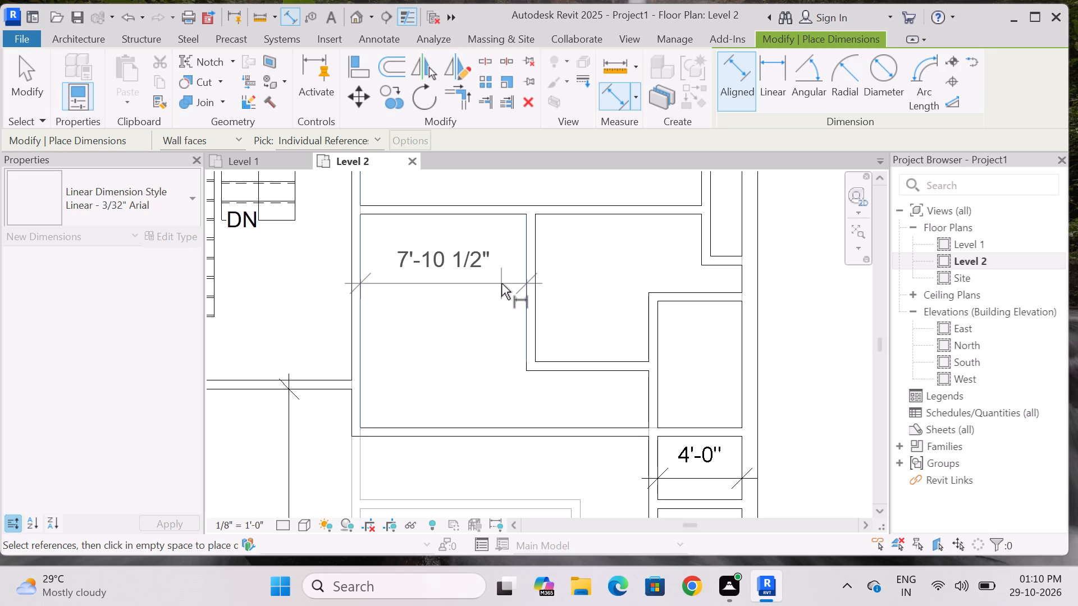
key("Escape")
key("Escape")
Set the vertical partition's distance from the middle room's stair-side wall to 8'-6".
left_click(531, 278)
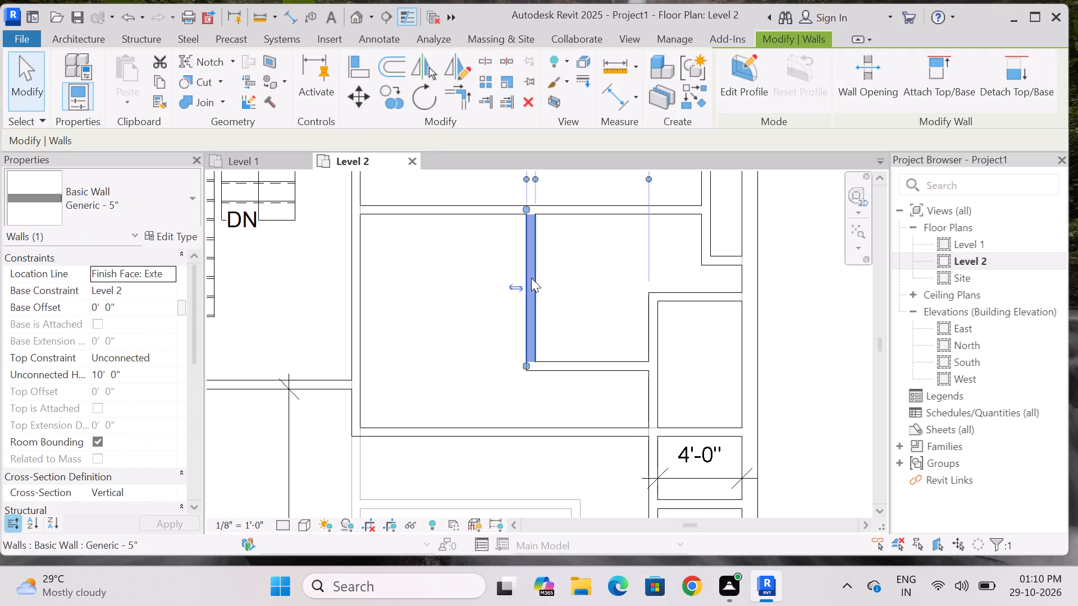
scroll(514, 351, "down", 4)
left_click(489, 234)
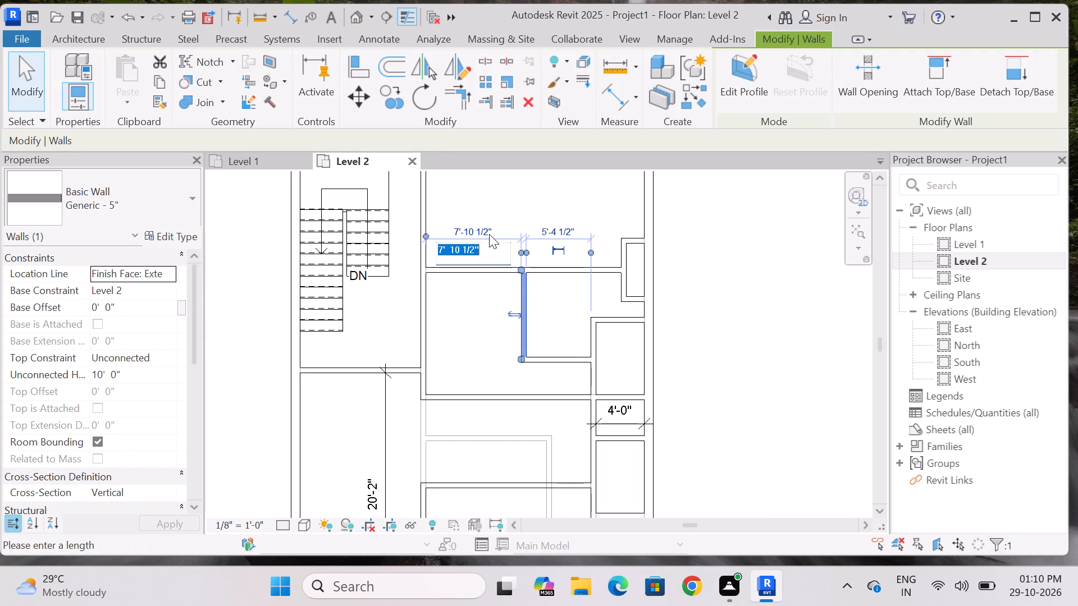
key("BackSpace")
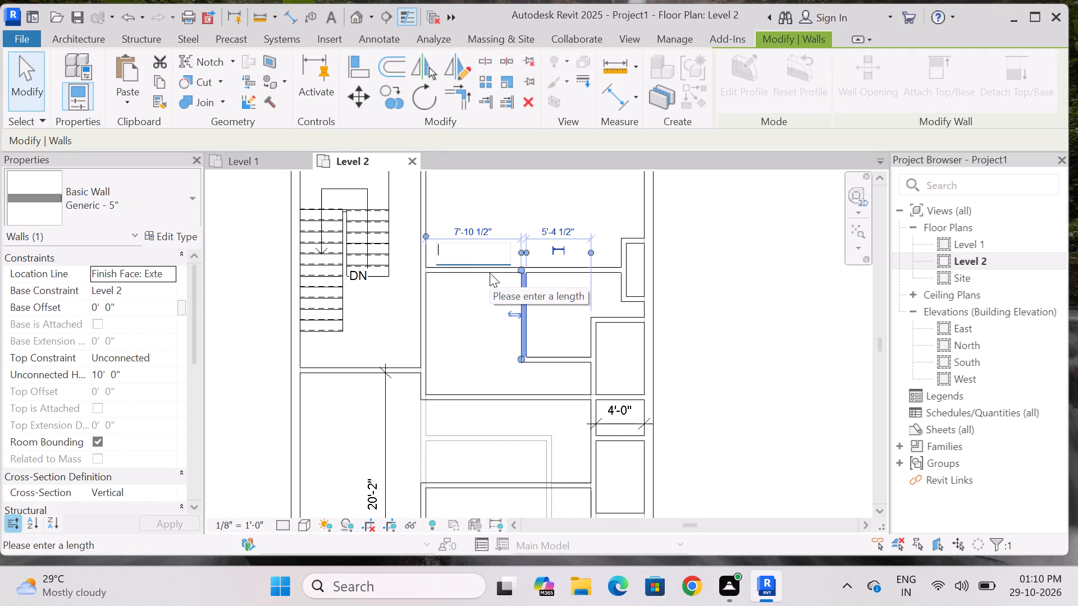
type("8'")
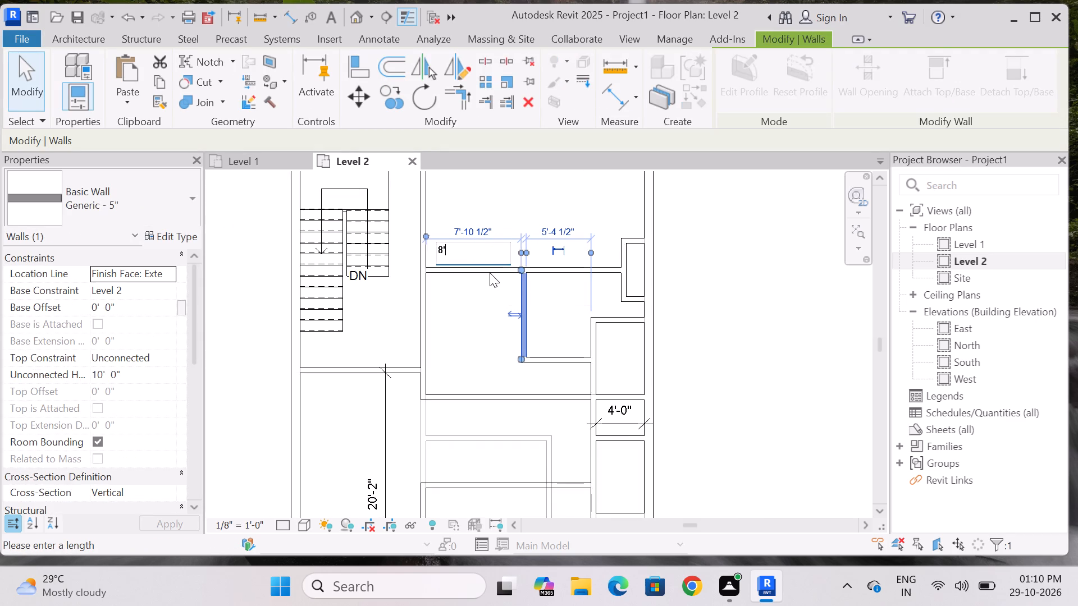
key("6")
key("Return")
key("Escape")
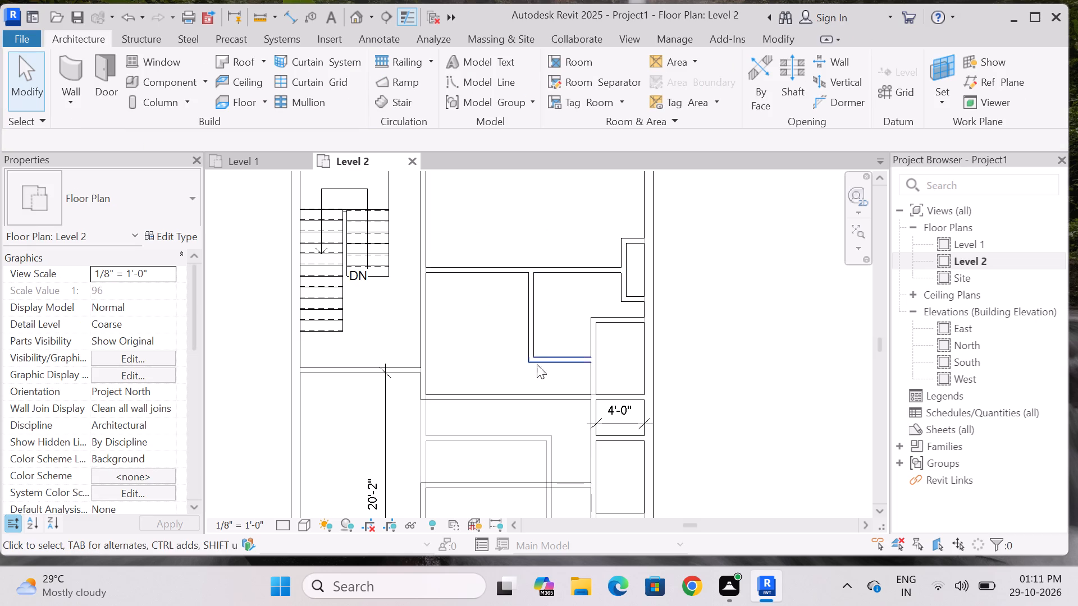
Shorten the horizontal partition from its enclosure-side end, leaving a short return at the foot of the vertical partition.
scroll(568, 318, "down", 3)
scroll(552, 357, "up", 6)
scroll(578, 266, "down", 3)
scroll(552, 329, "up", 3)
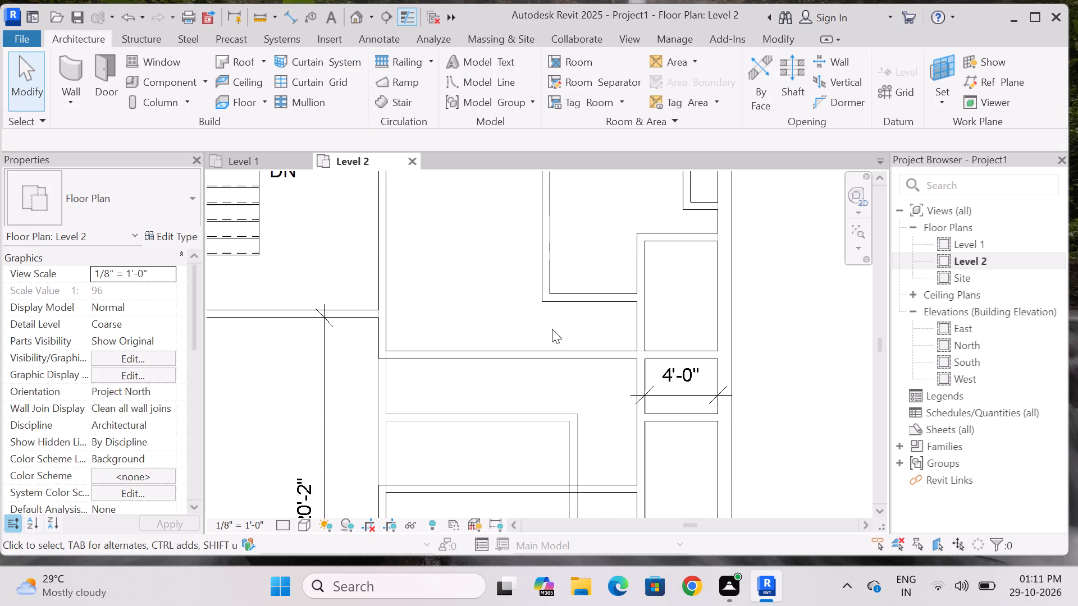
scroll(552, 331, "down", 2)
scroll(562, 271, "up", 2)
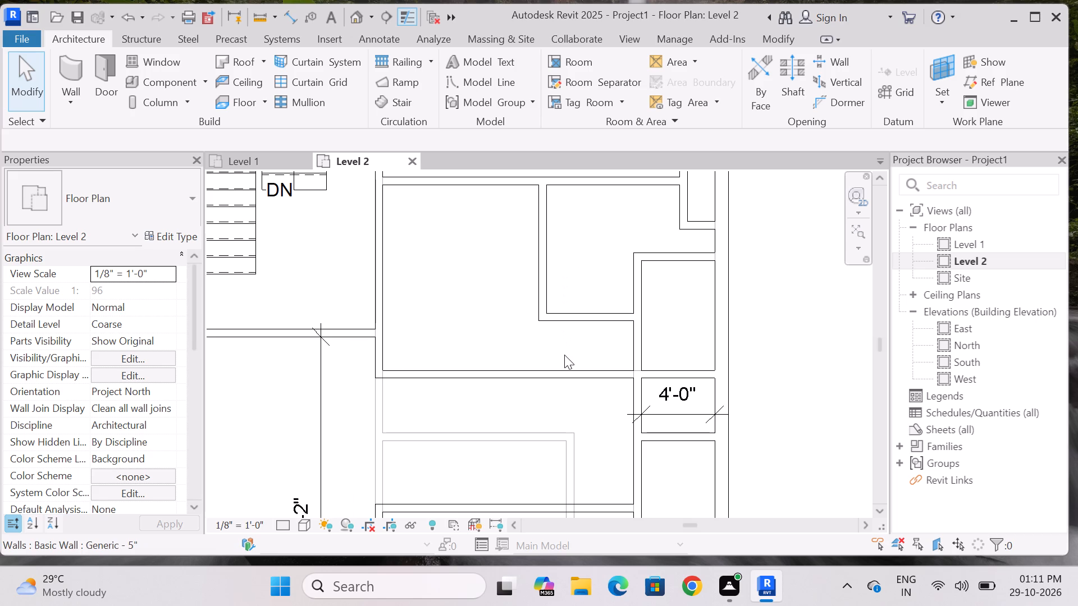
left_click(595, 319)
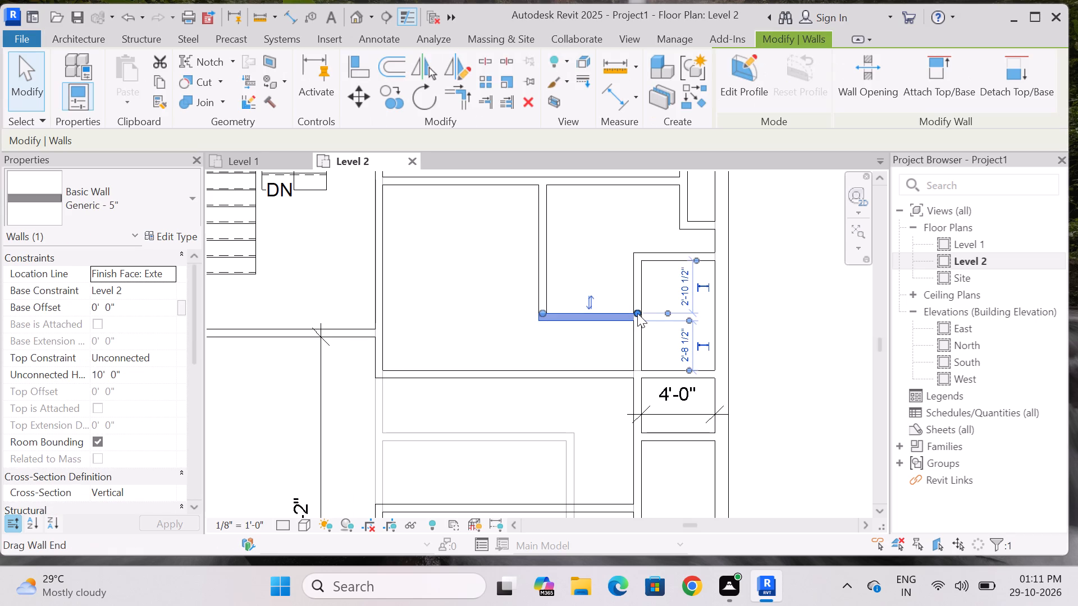
left_click_drag(637, 313, 600, 313)
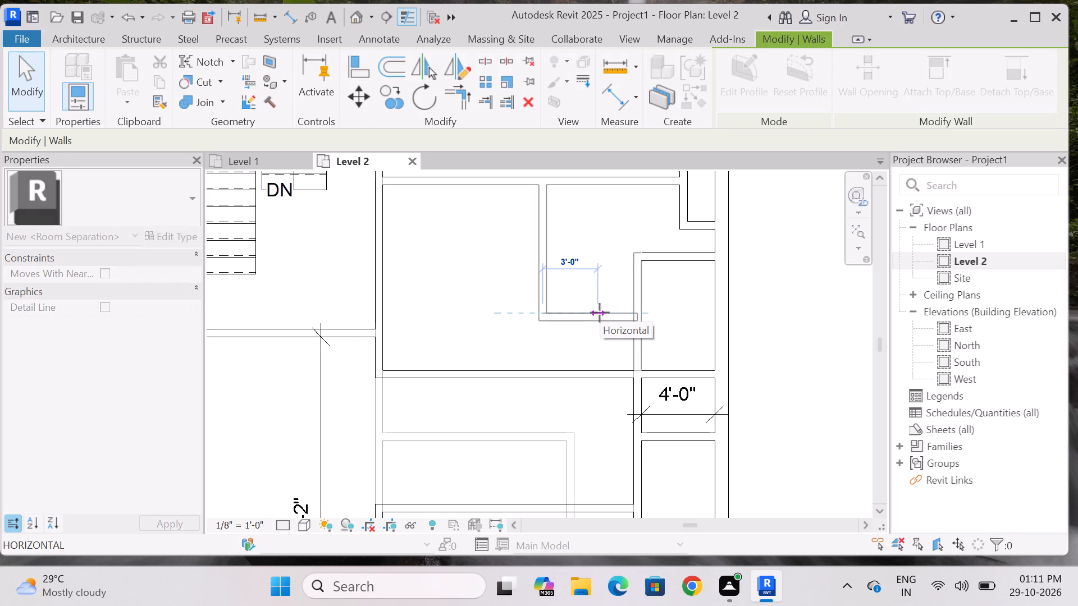
left_click_drag(600, 313, 572, 313)
key("Escape")
Place an aligned dimension between the inner faces of the middle room's upper and lower walls.
scroll(482, 391, "down", 4)
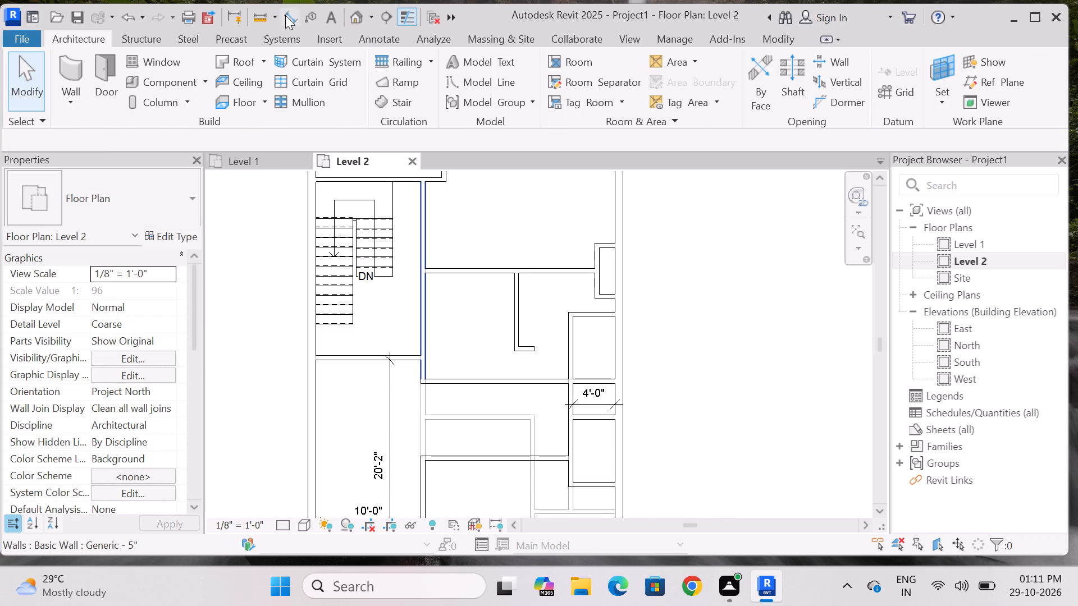
left_click(288, 15)
scroll(415, 303, "up", 3)
left_click(487, 263)
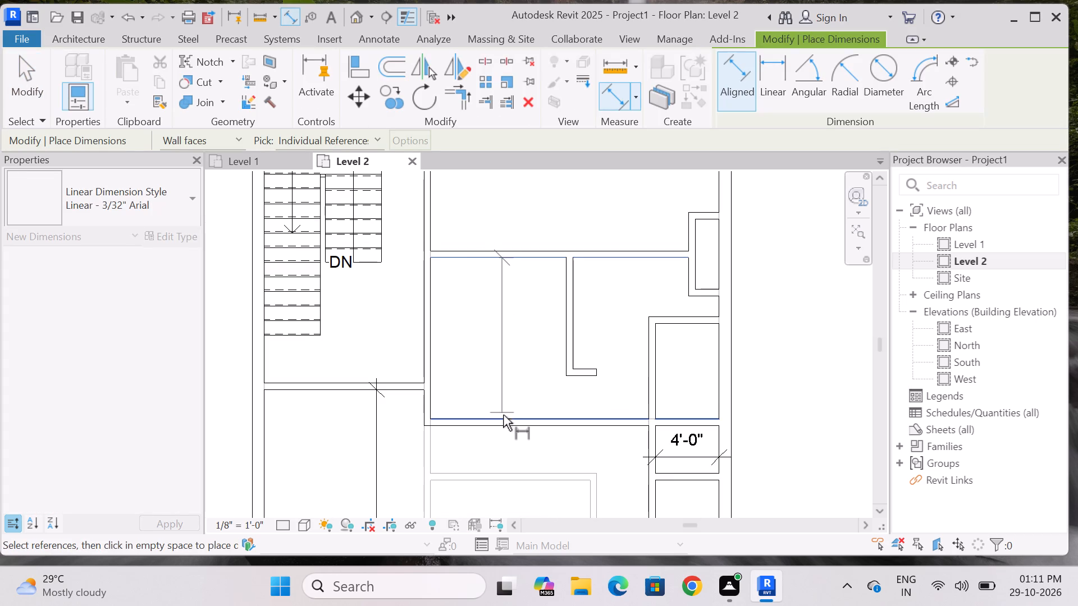
left_click(504, 417)
left_click(511, 404)
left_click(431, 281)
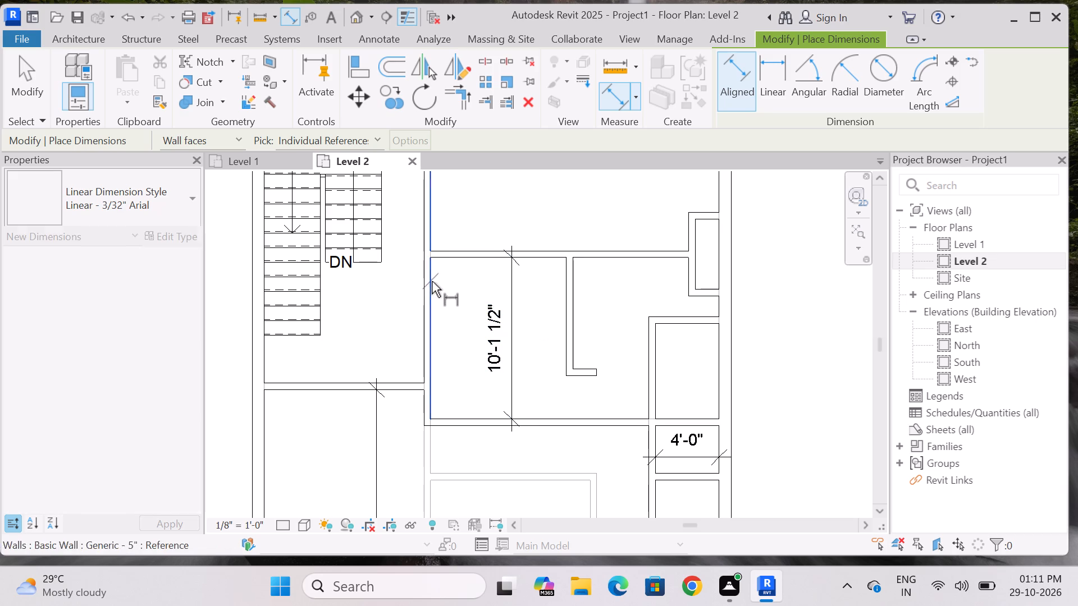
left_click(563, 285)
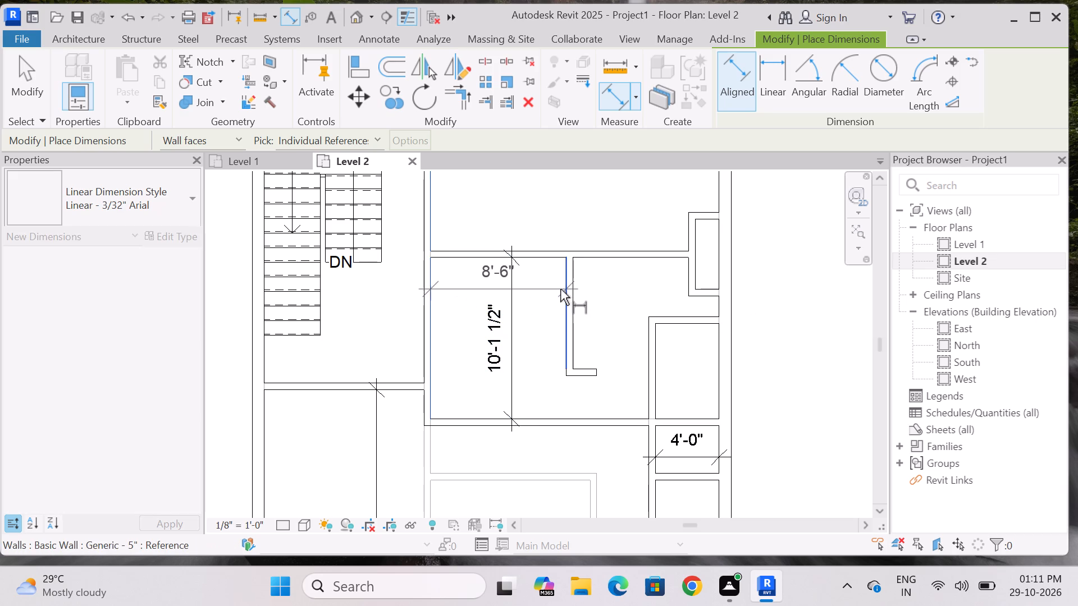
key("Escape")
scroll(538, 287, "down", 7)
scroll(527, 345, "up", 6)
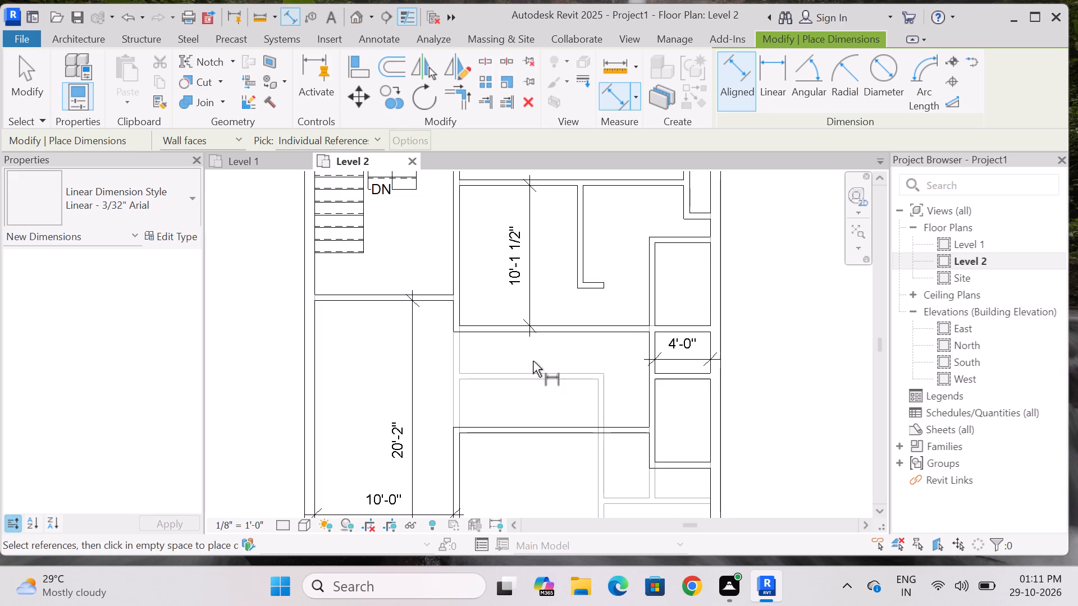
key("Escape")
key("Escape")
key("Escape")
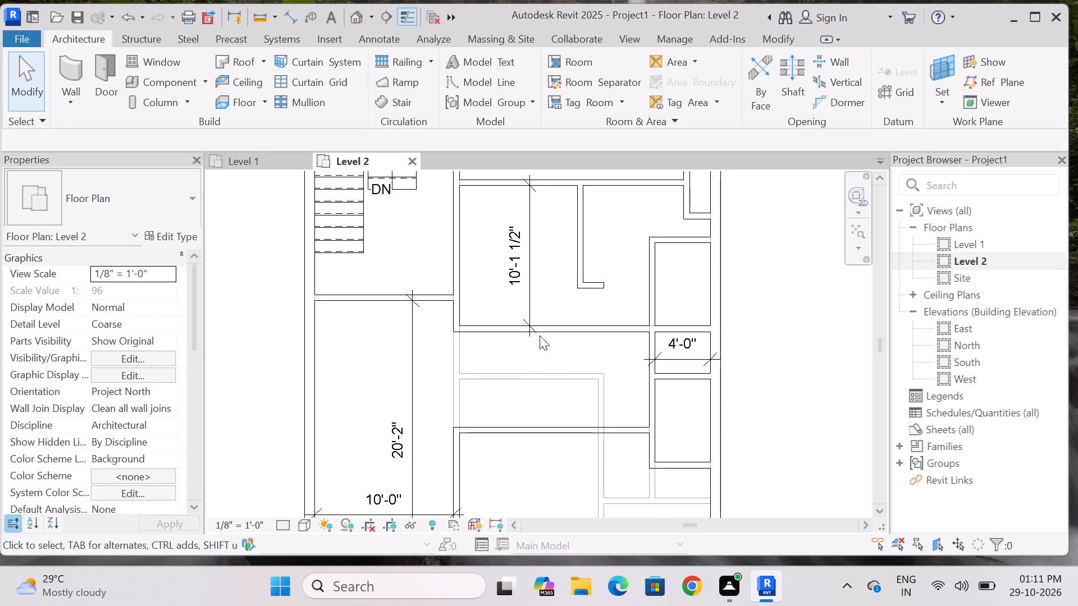
Place an aligned dimension between the middle room's stair-side wall and the near face of the vertical partition.
left_click(291, 11)
left_click(485, 187)
key("Escape")
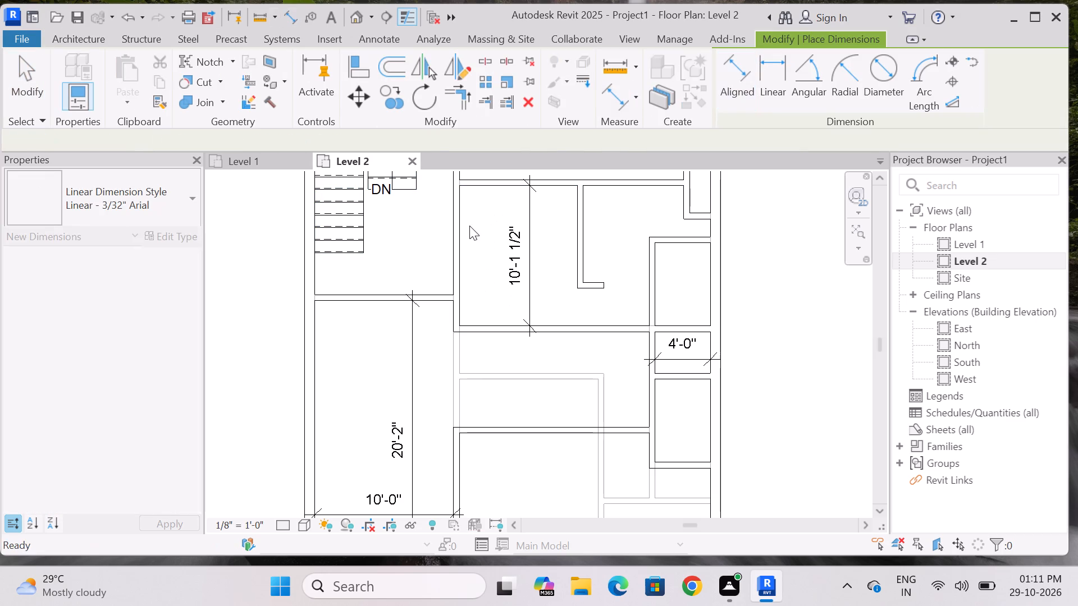
left_click_drag(461, 212, 494, 214)
left_click(573, 210)
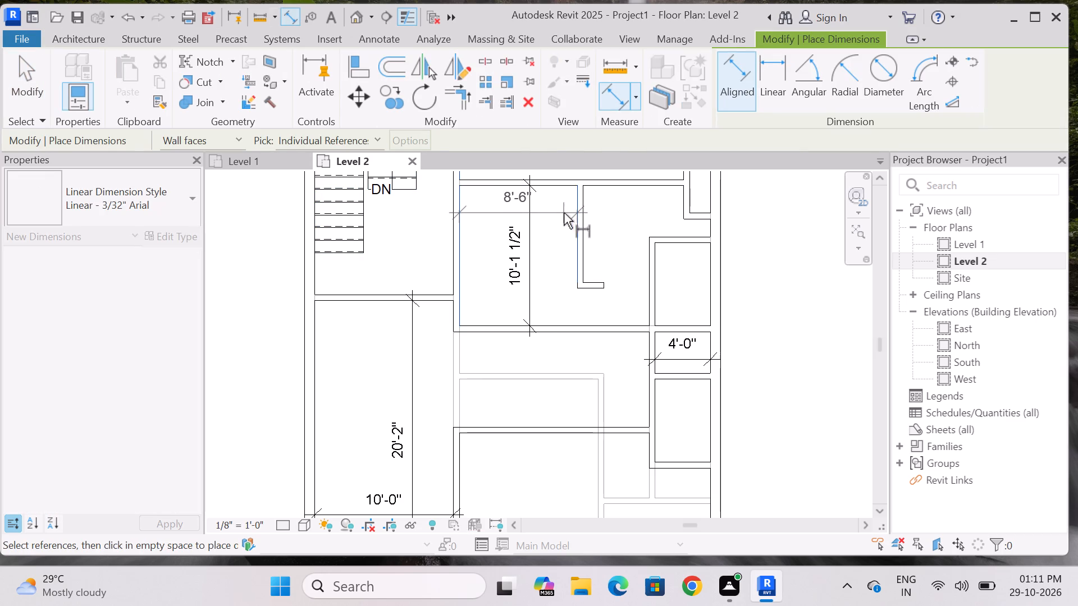
left_click(564, 213)
key("Escape")
scroll(537, 243, "down", 4)
scroll(559, 292, "up", 3)
scroll(546, 278, "down", 3)
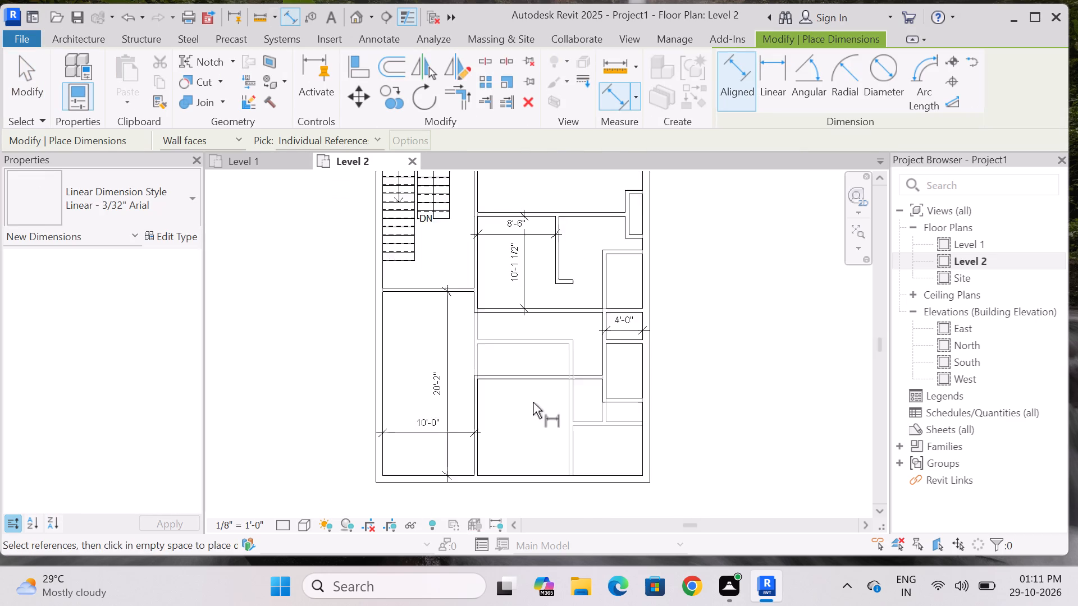
scroll(549, 310, "up", 1)
key("Escape")
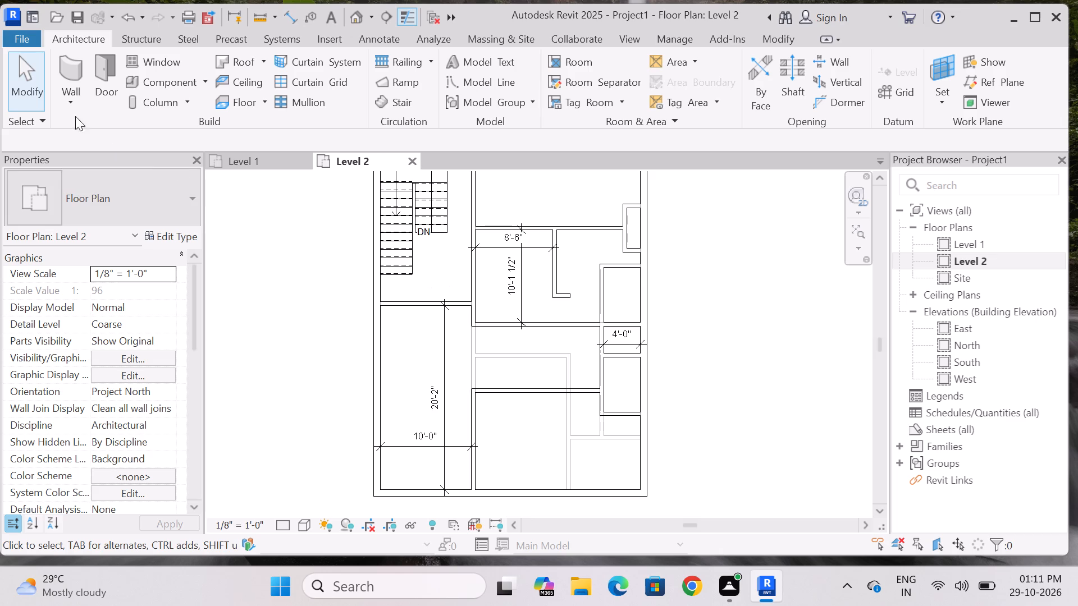
Draw chained Generic - 5" walls from the vertical partition's foot: 6'-1 1/2" down, 8'-6" across to the stair-side wall, and 3'-0" up.
left_click(70, 75)
scroll(573, 319, "up", 6)
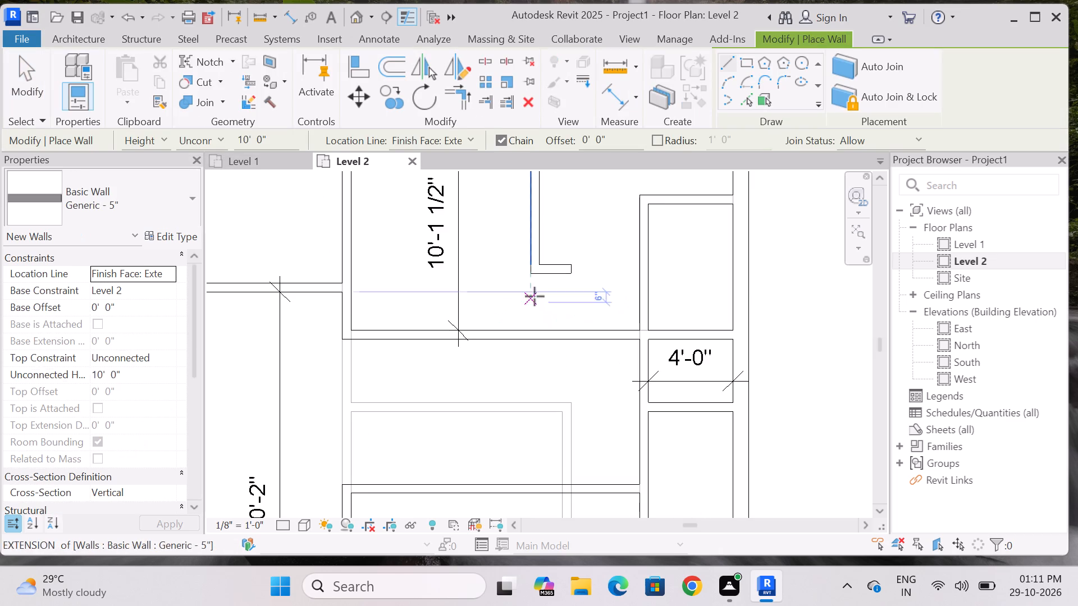
left_click(535, 276)
key("space")
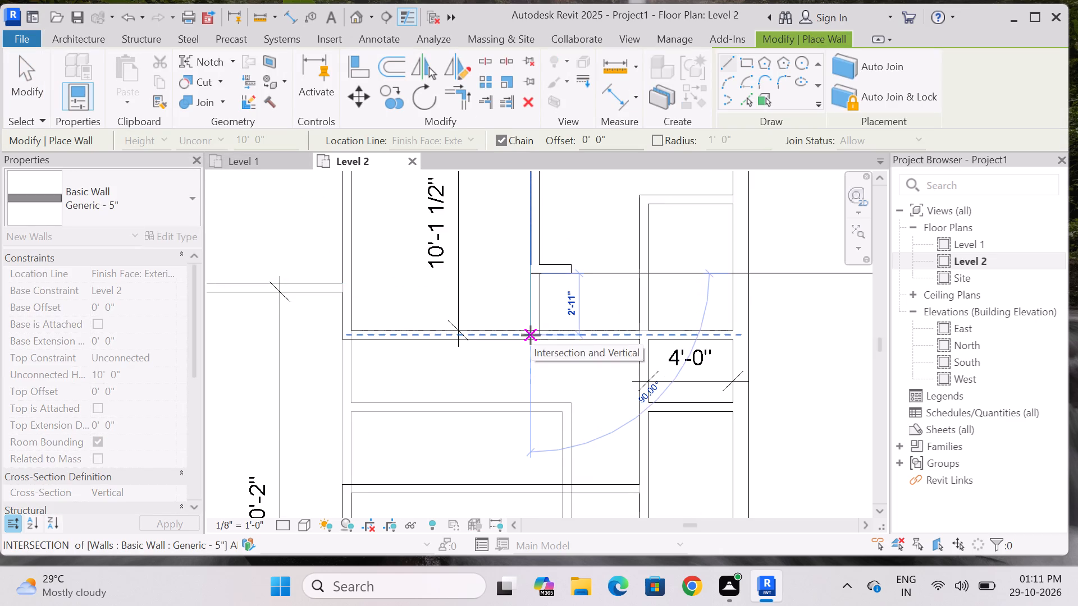
middle_click_drag(531, 367, 538, 324)
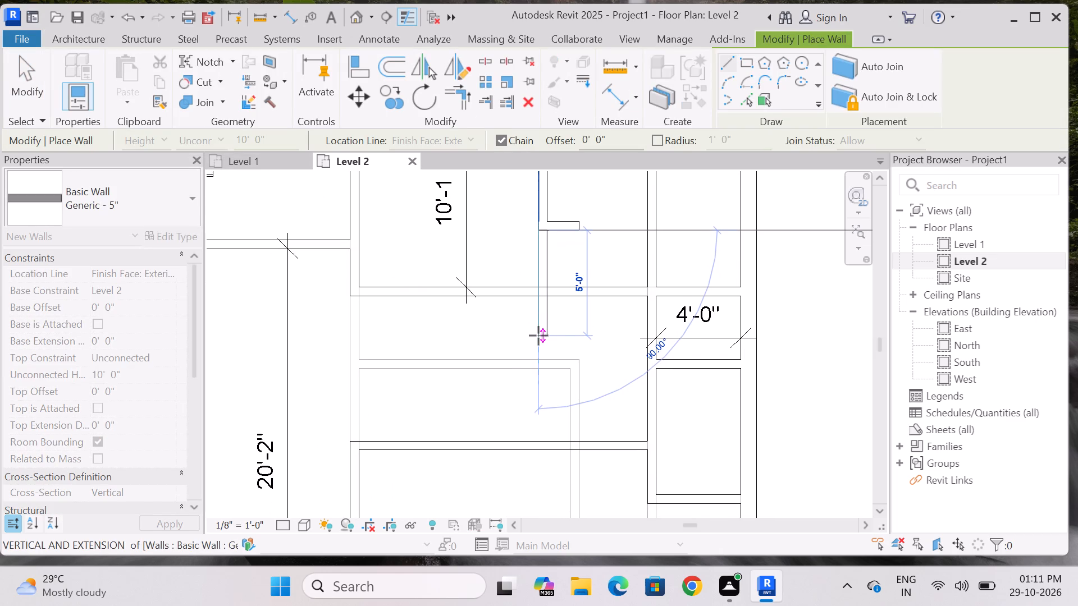
scroll(538, 336, "down", 3)
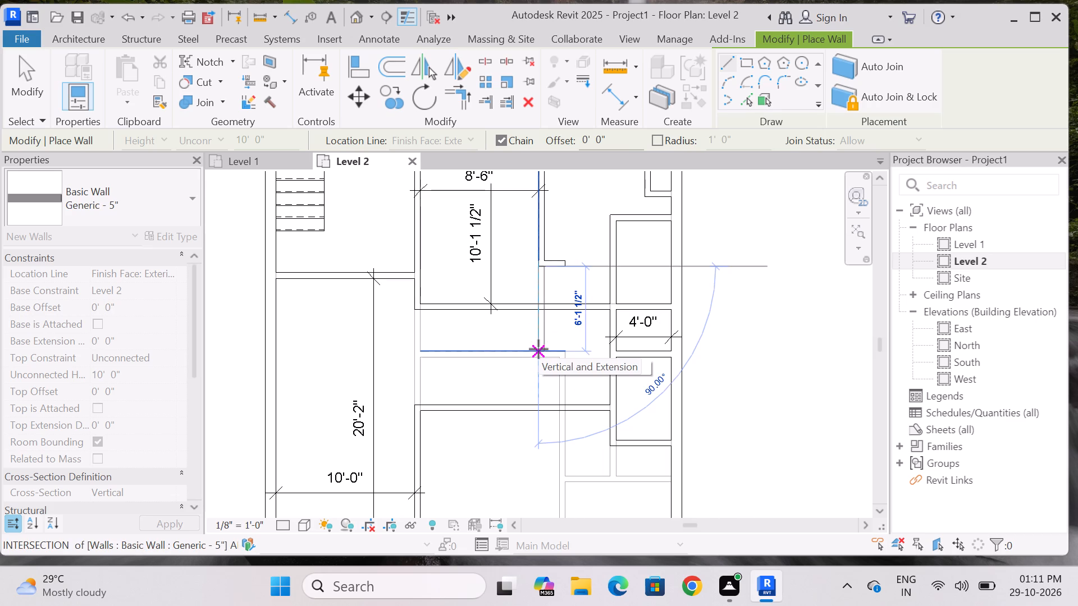
left_click(538, 349)
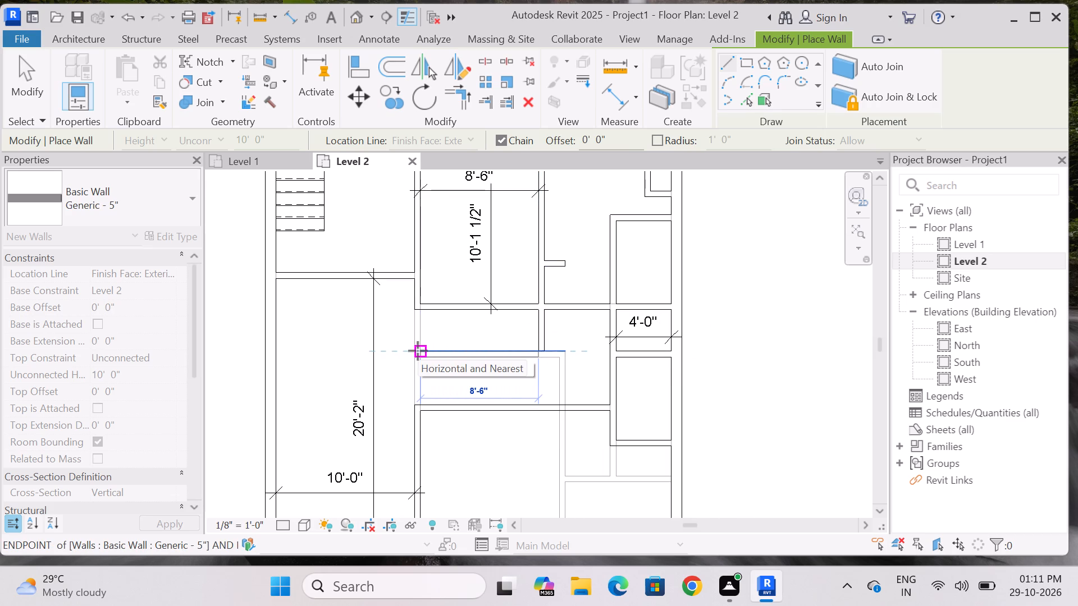
scroll(418, 351, "up", 4)
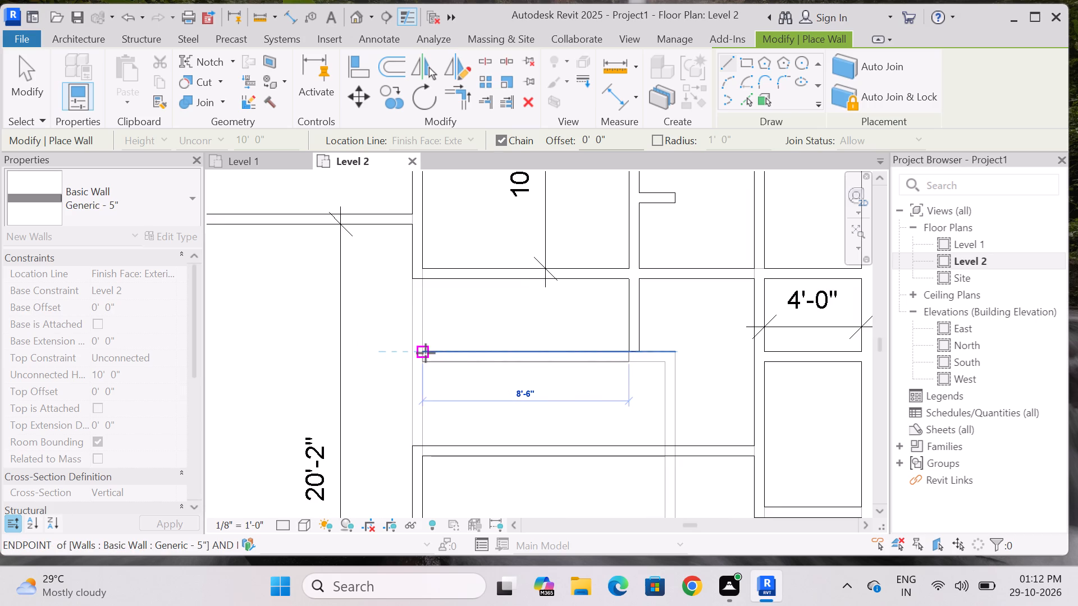
left_click(424, 353)
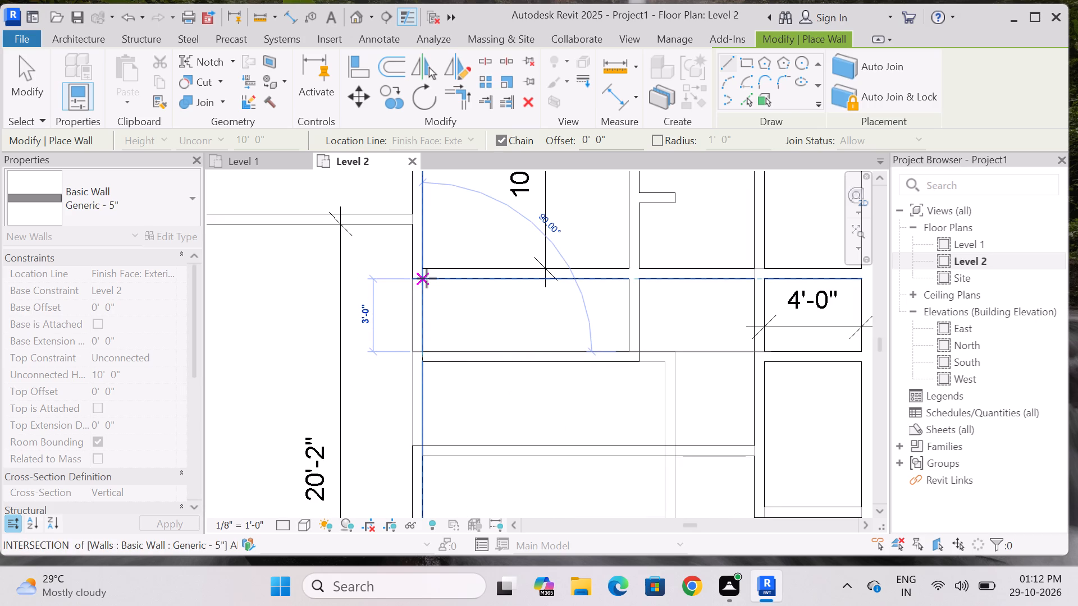
left_click(427, 278)
key("Escape")
key("Escape")
scroll(472, 421, "down", 3)
key("Escape")
key("Escape")
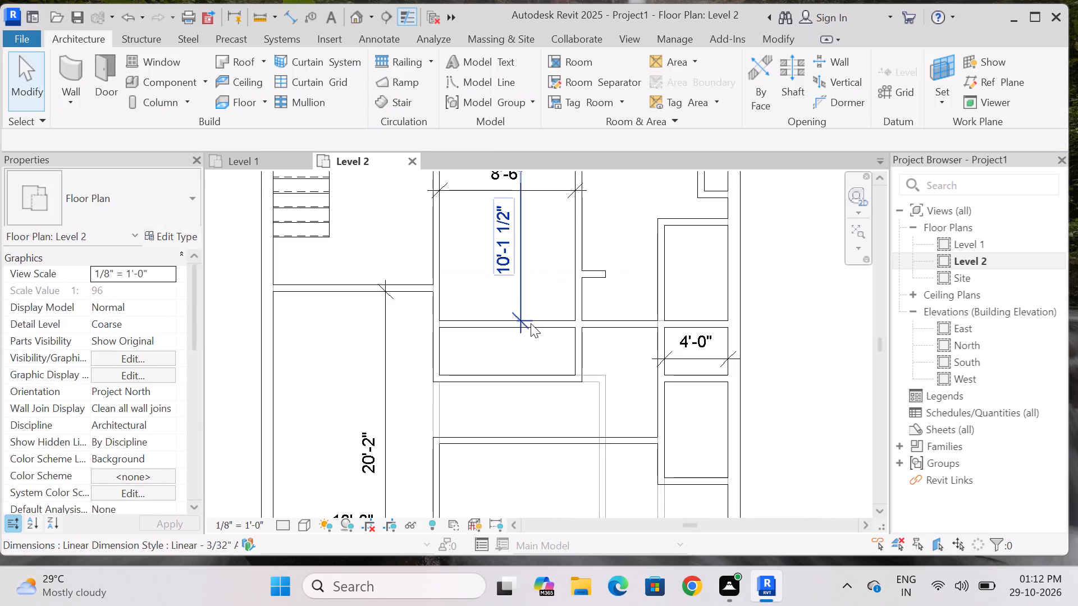
Shorten the middle room's old lower wall from its stair-side end to about 5'-0" long, near the small enclosures' side wall.
scroll(498, 351, "down", 3)
scroll(555, 325, "up", 3)
left_click(520, 341)
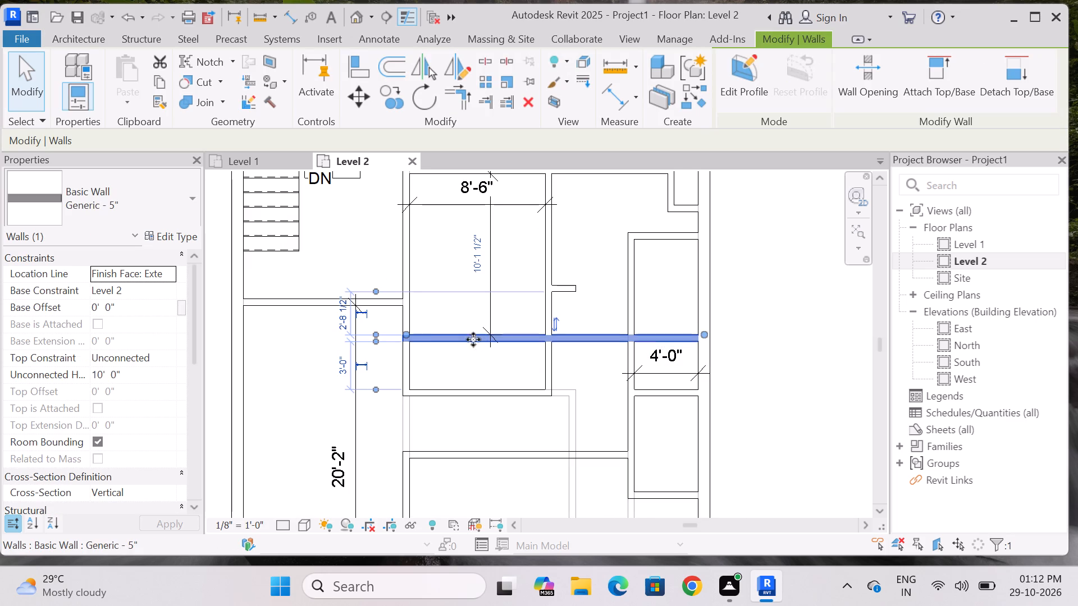
left_click_drag(405, 331, 534, 334)
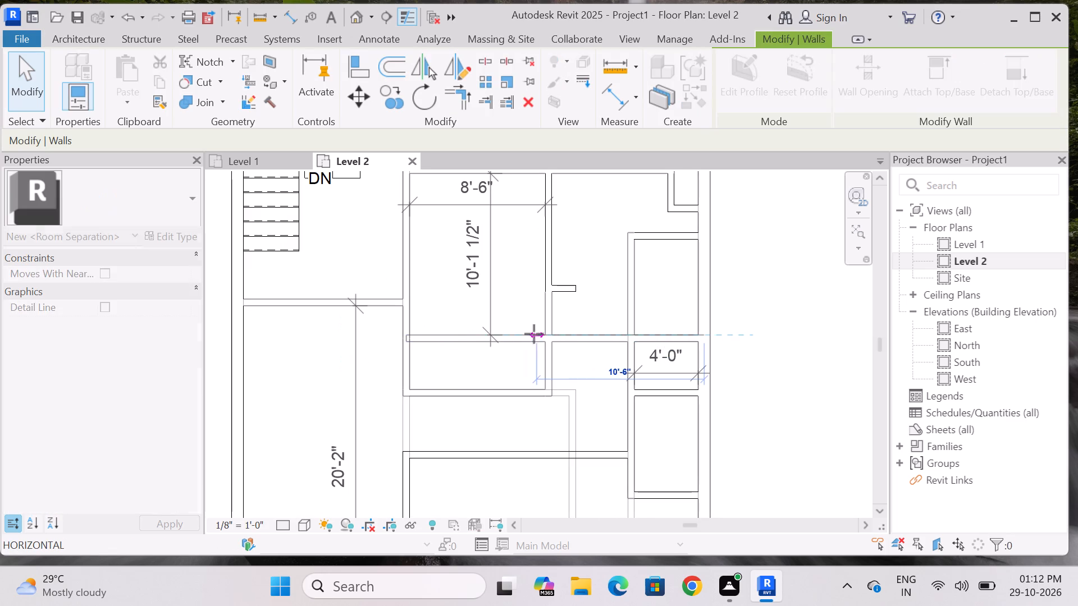
left_click_drag(534, 334, 545, 335)
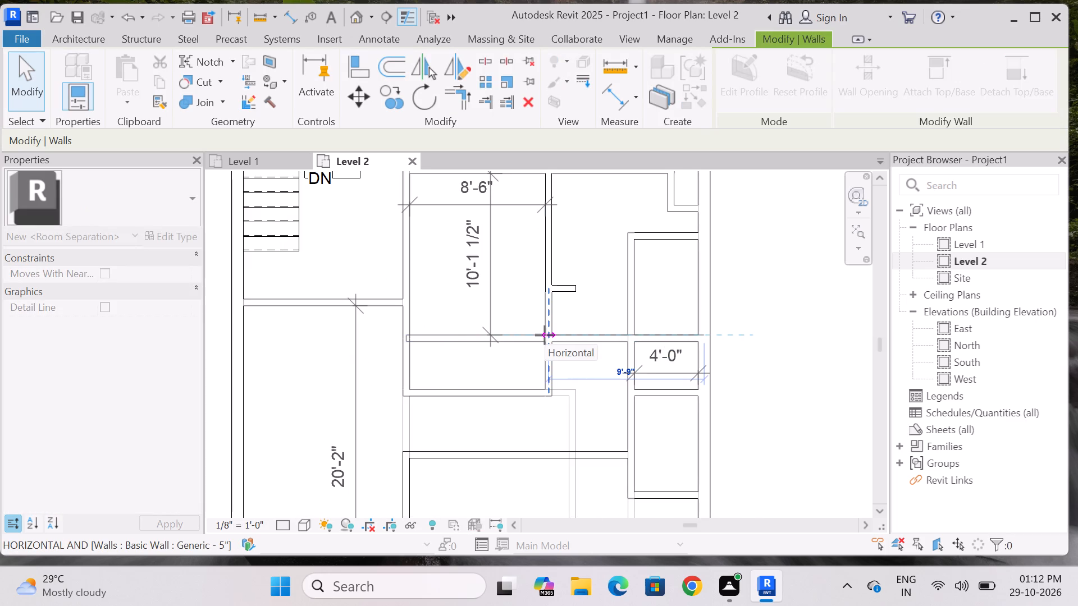
left_click_drag(545, 335, 630, 337)
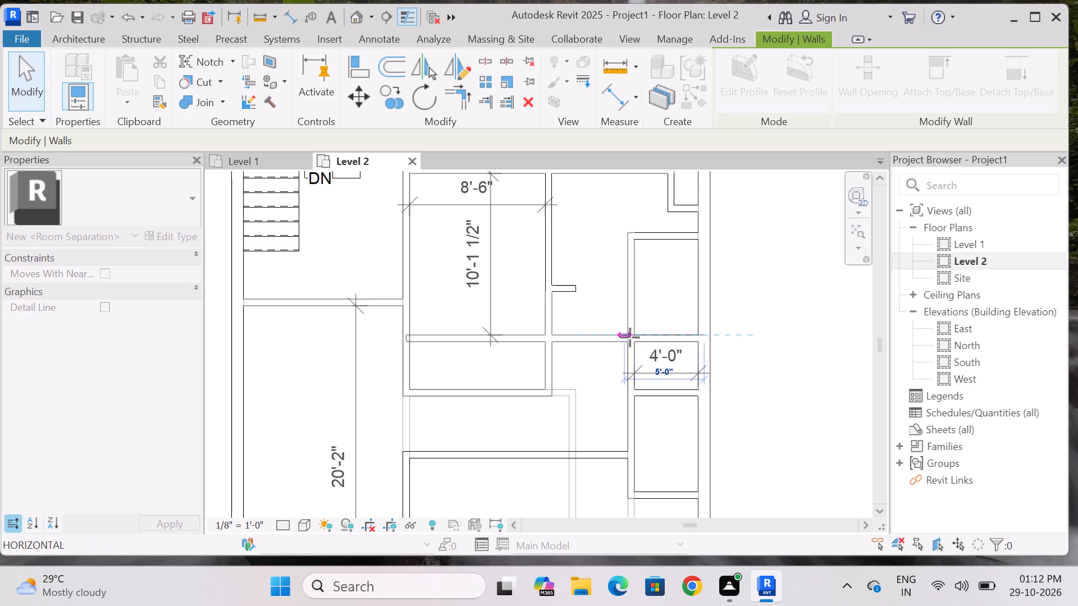
left_click_drag(630, 337, 627, 337)
left_click_drag(627, 337, 625, 336)
key("Escape")
Pull the shortened wall's protruding end in to the outer face of the small enclosures' side wall.
scroll(630, 316, "up", 7)
left_click(663, 376)
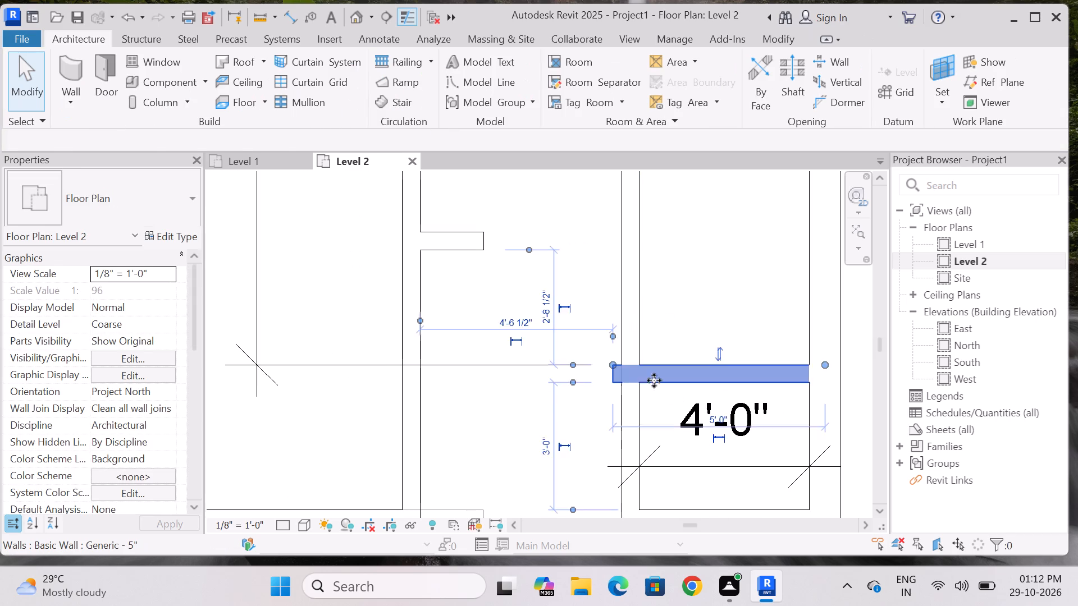
scroll(643, 380, "up", 4)
left_click_drag(587, 352, 613, 351)
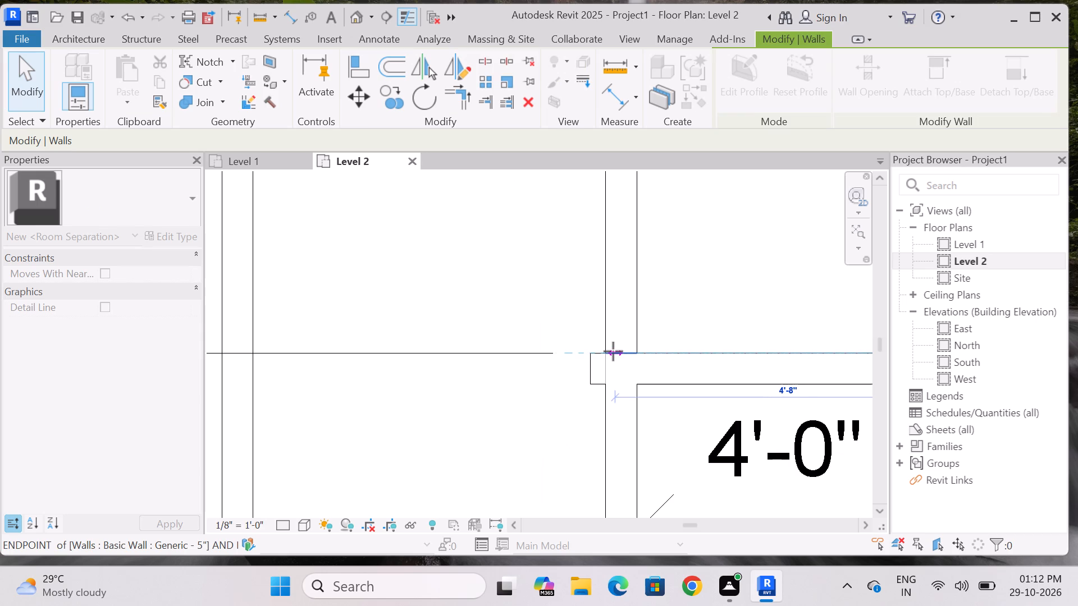
left_click_drag(613, 351, 605, 352)
key("Escape")
scroll(492, 361, "down", 12)
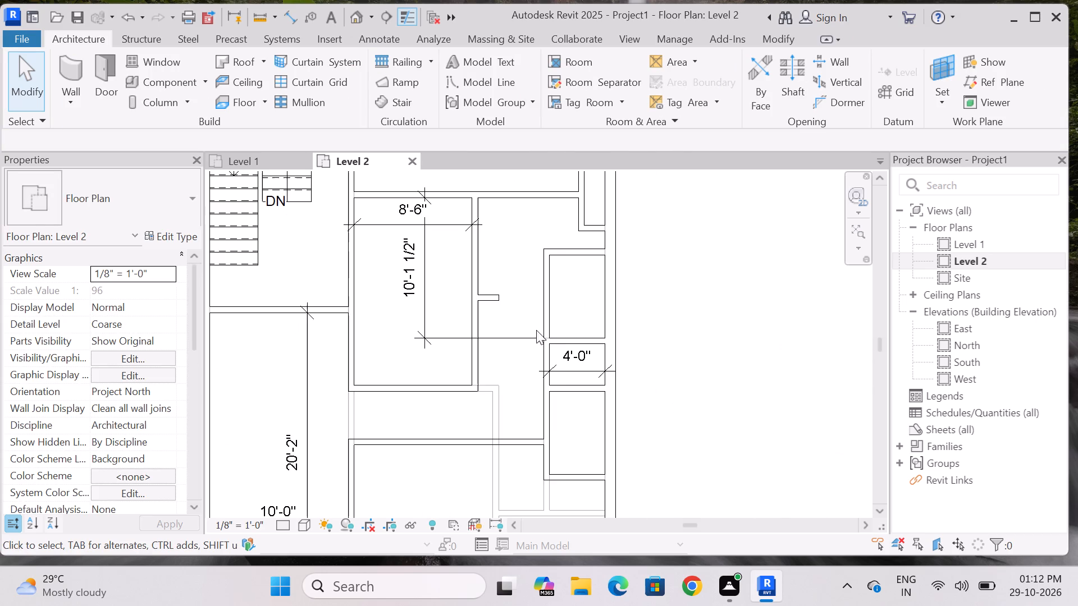
Examine the partition layout around the extended middle room and the small enclosures.
scroll(521, 357, "down", 2)
scroll(521, 357, "up", 2)
scroll(506, 412, "down", 1)
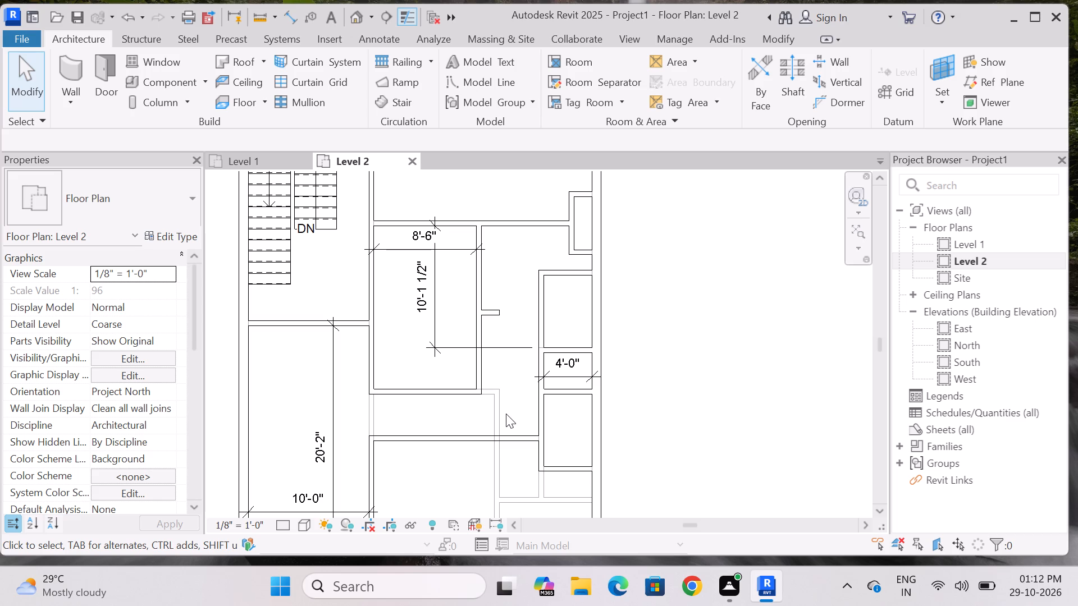
scroll(550, 311, "down", 3)
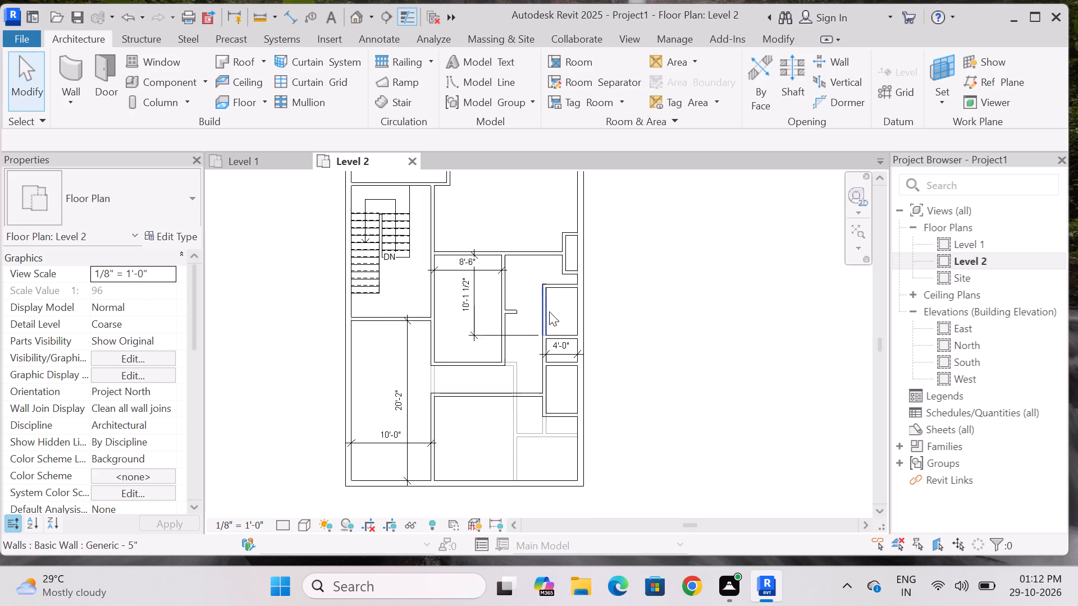
scroll(554, 330, "up", 6)
scroll(527, 341, "down", 3)
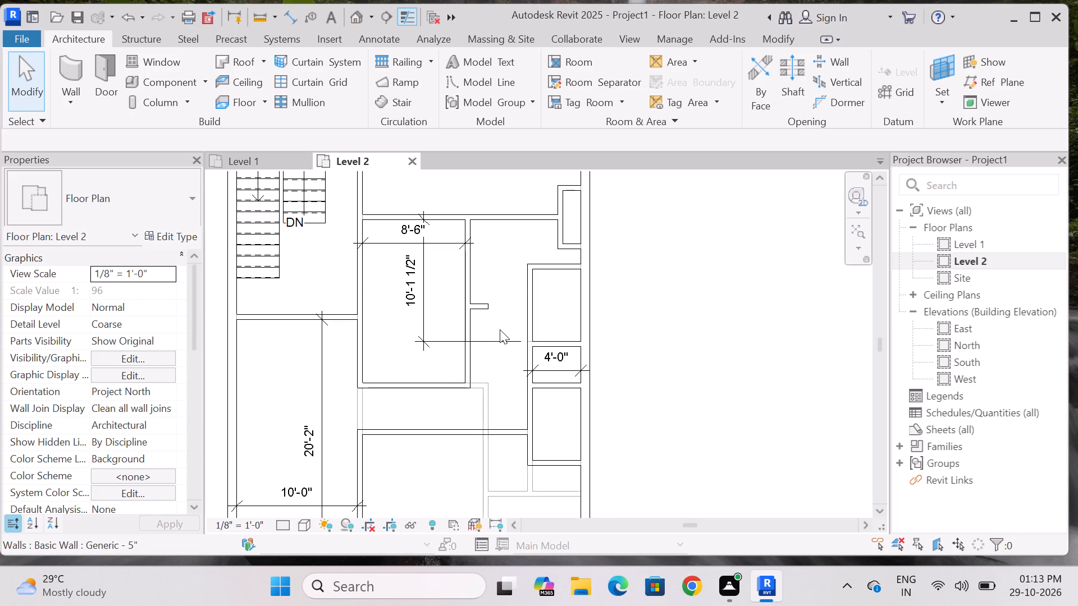
scroll(500, 330, "down", 3)
scroll(499, 389, "up", 2)
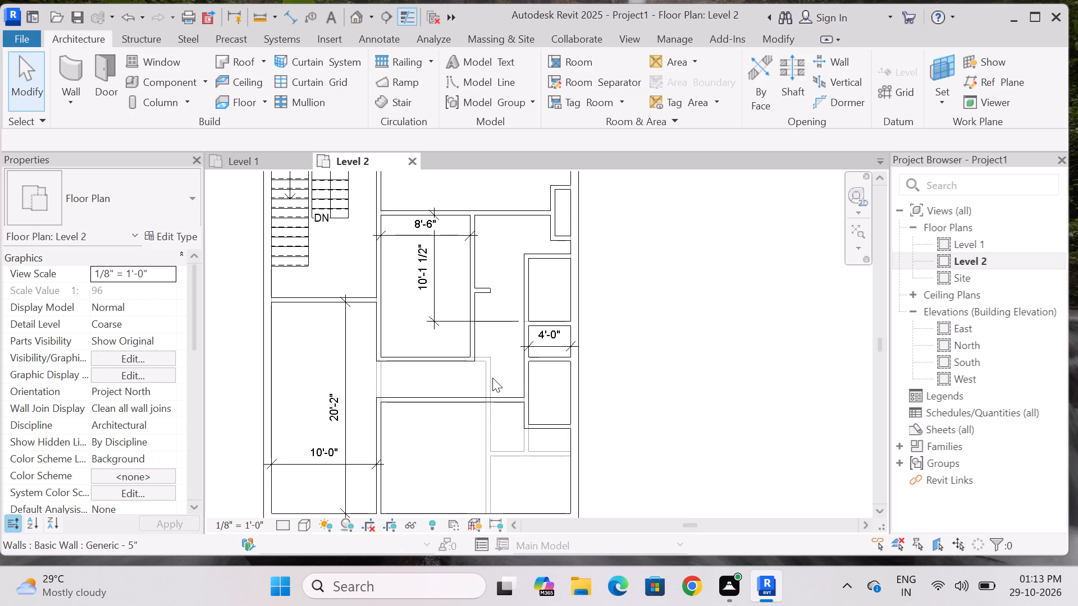
scroll(491, 352, "down", 1)
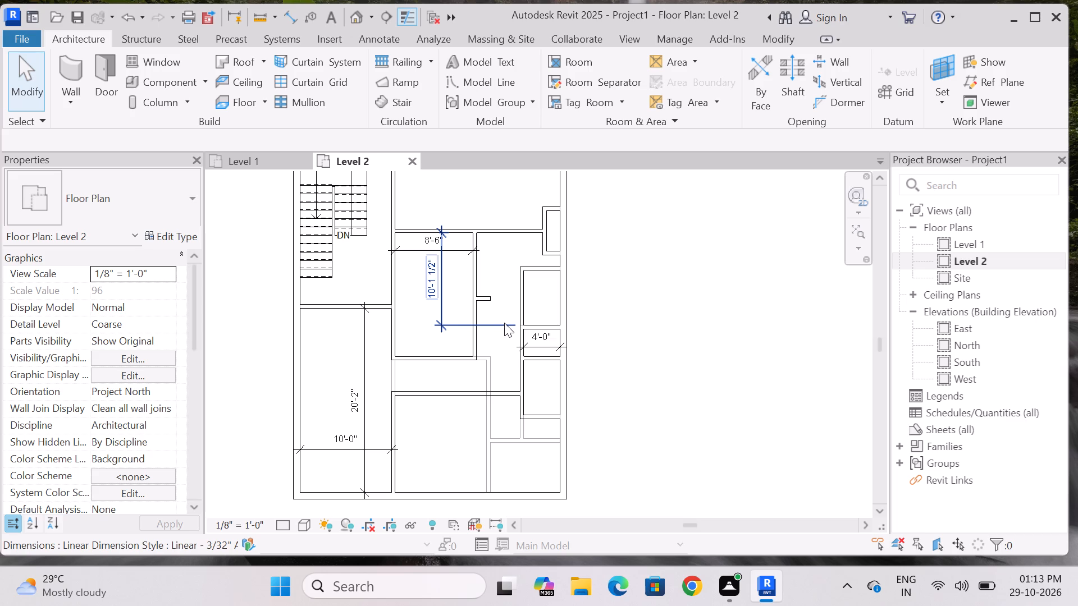
scroll(505, 263, "up", 4)
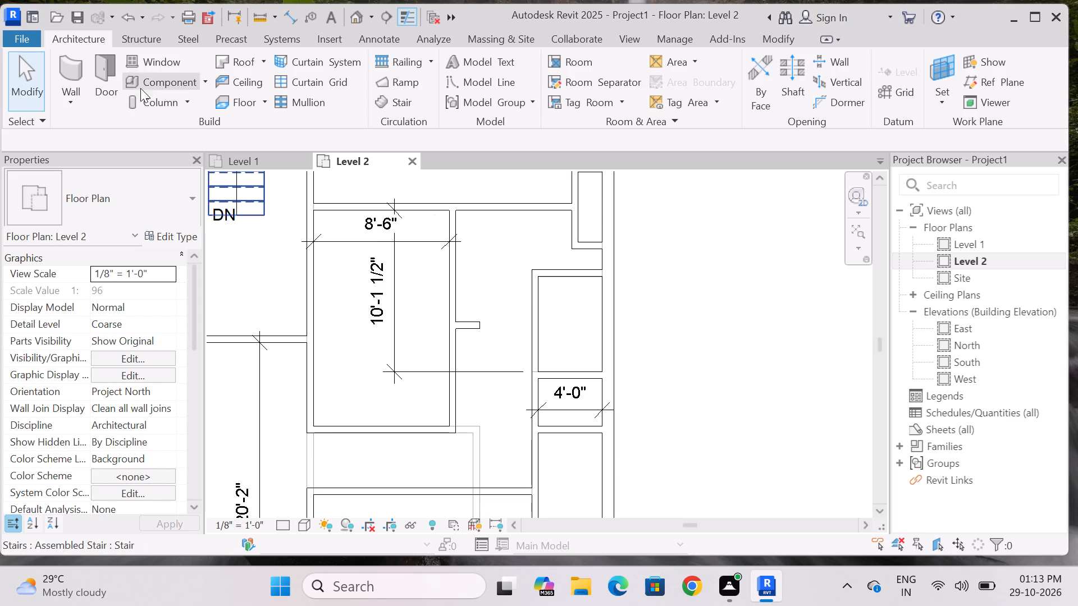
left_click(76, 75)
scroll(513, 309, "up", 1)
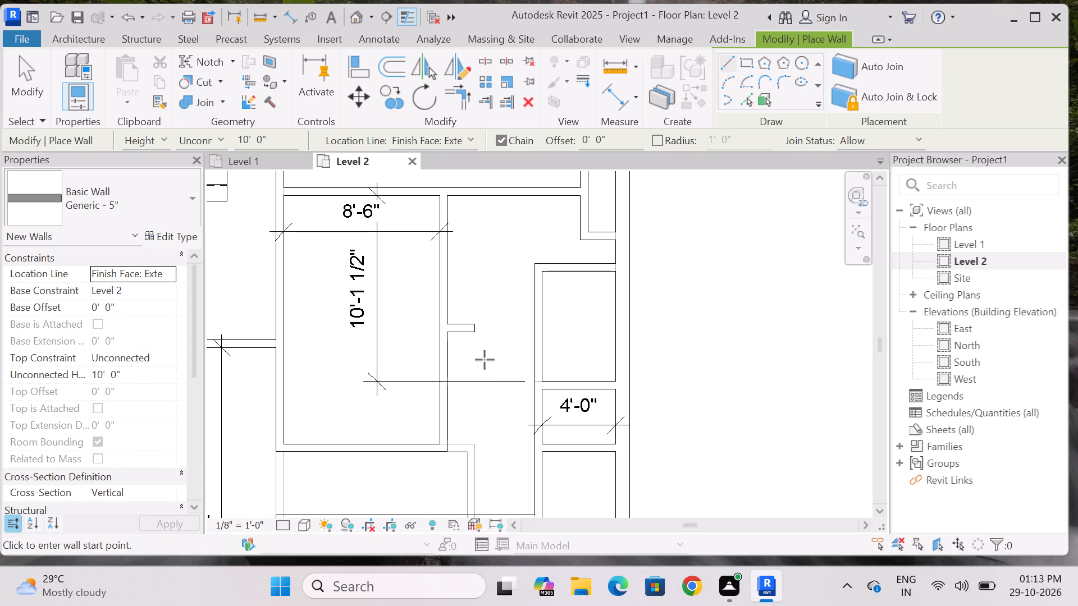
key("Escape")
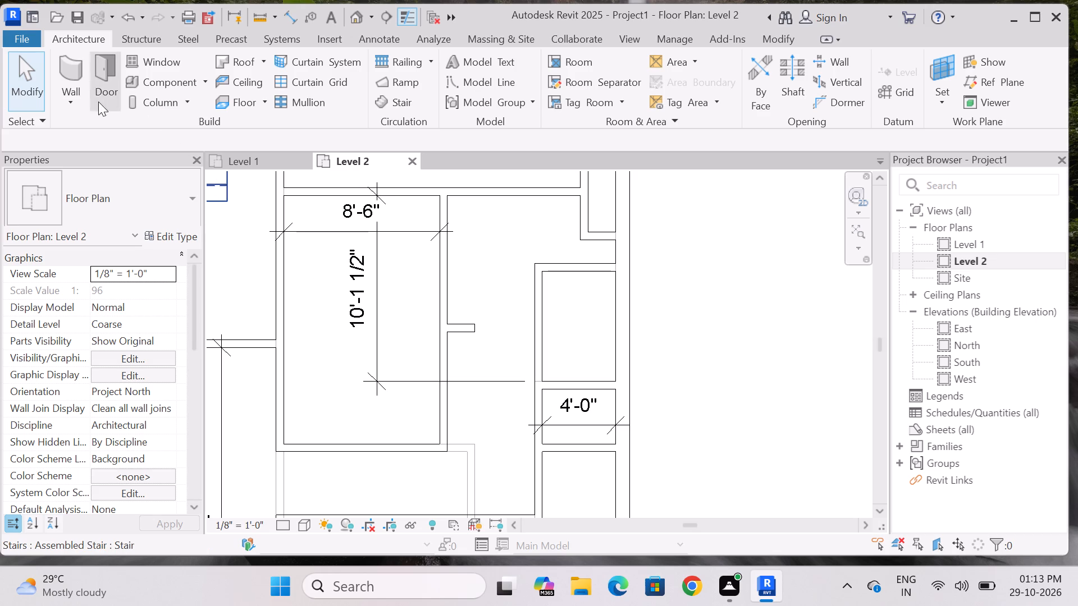
Delete the upper wall and side wall of the small enclosure just above the 4'-0" wide one.
left_click(561, 269)
key("Delete")
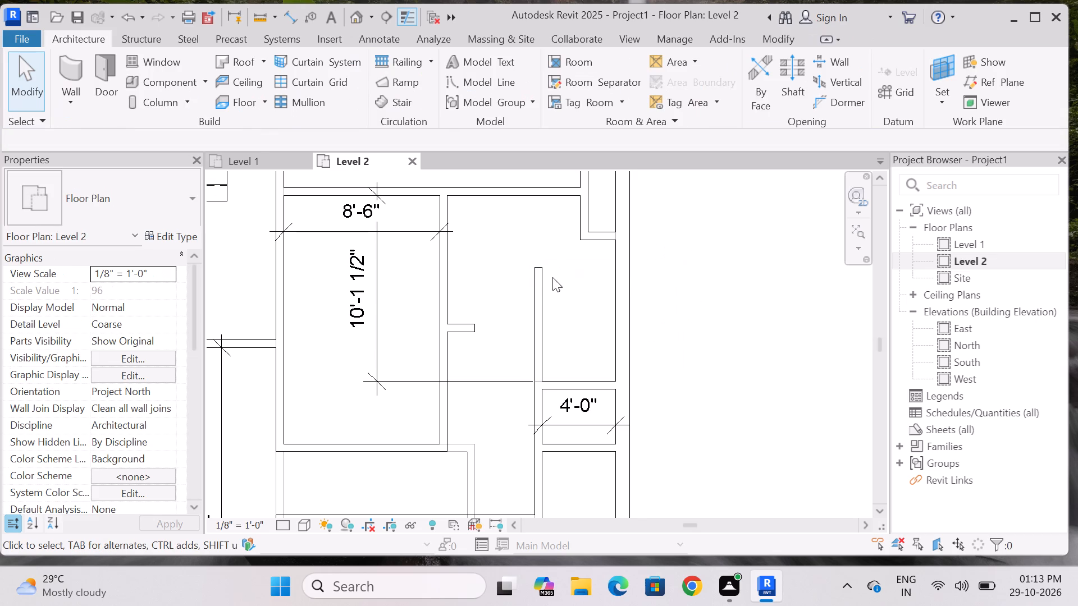
left_click(547, 284)
key("Delete")
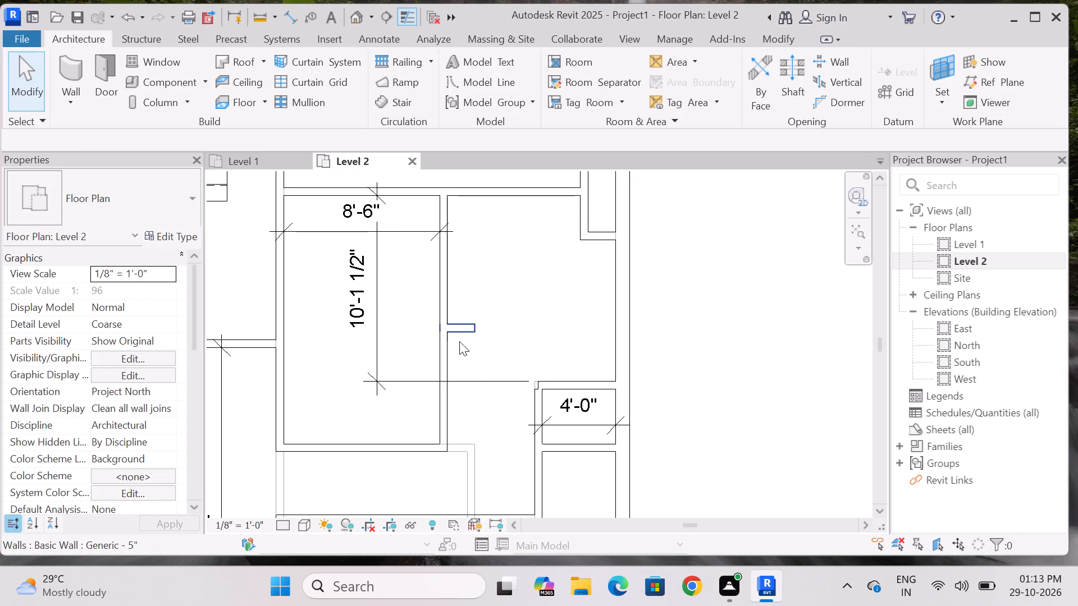
Extend the upper wall of the 4'-0" wide enclosure to the outer face of its side wall, closing the corner.
scroll(551, 388, "up", 6)
left_click(543, 378)
scroll(543, 378, "up", 3)
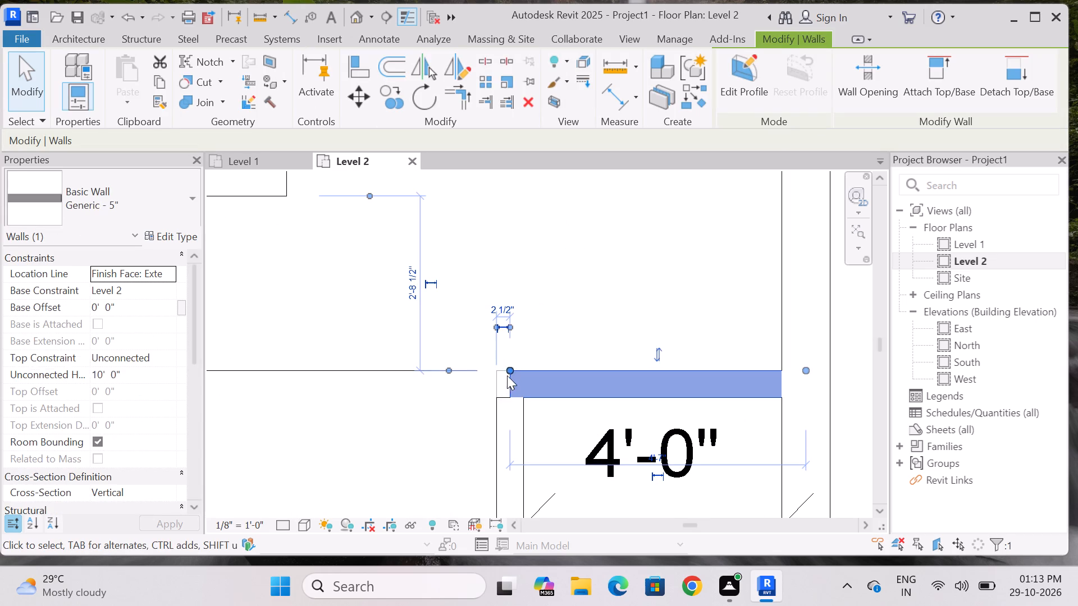
left_click_drag(511, 370, 499, 371)
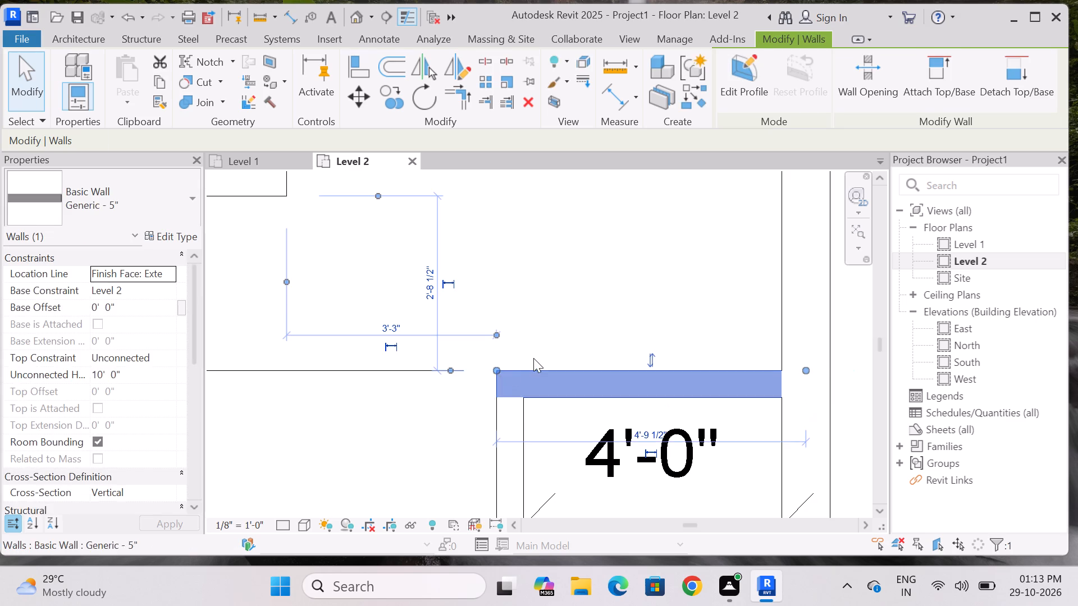
key("Escape")
key("Escape")
Draw a Generic - 5" wall 3'-6" above the 4'-0" wide enclosure, from the exterior wall across to the middle room's side wall.
left_click(70, 71)
scroll(485, 274, "down", 2)
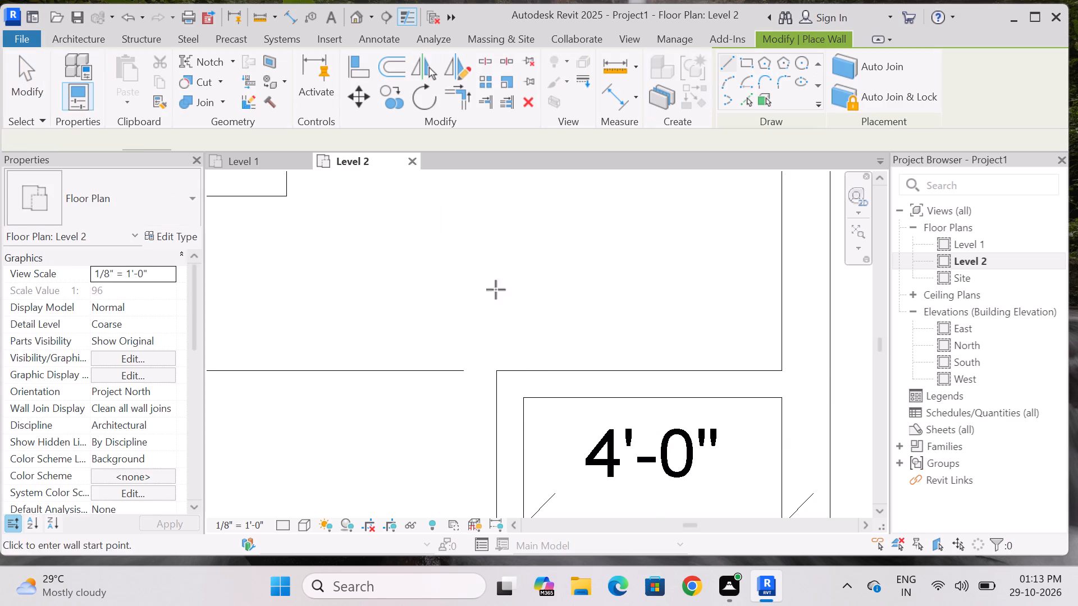
scroll(496, 290, "down", 6)
scroll(511, 320, "up", 2)
scroll(630, 323, "down", 3)
scroll(605, 251, "up", 4)
scroll(618, 330, "down", 2)
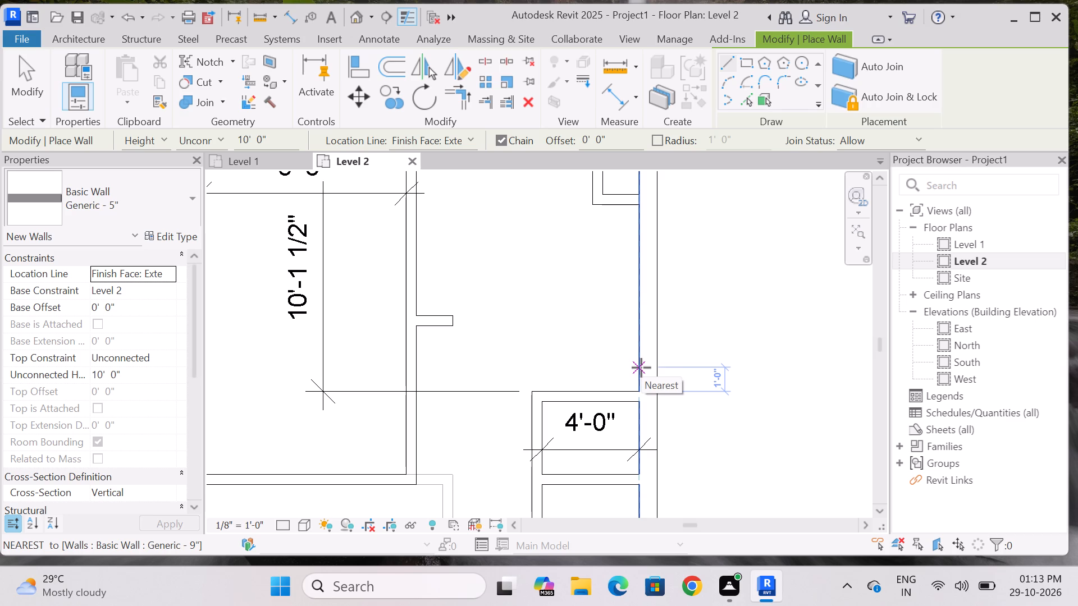
key("3")
key("apostrophe")
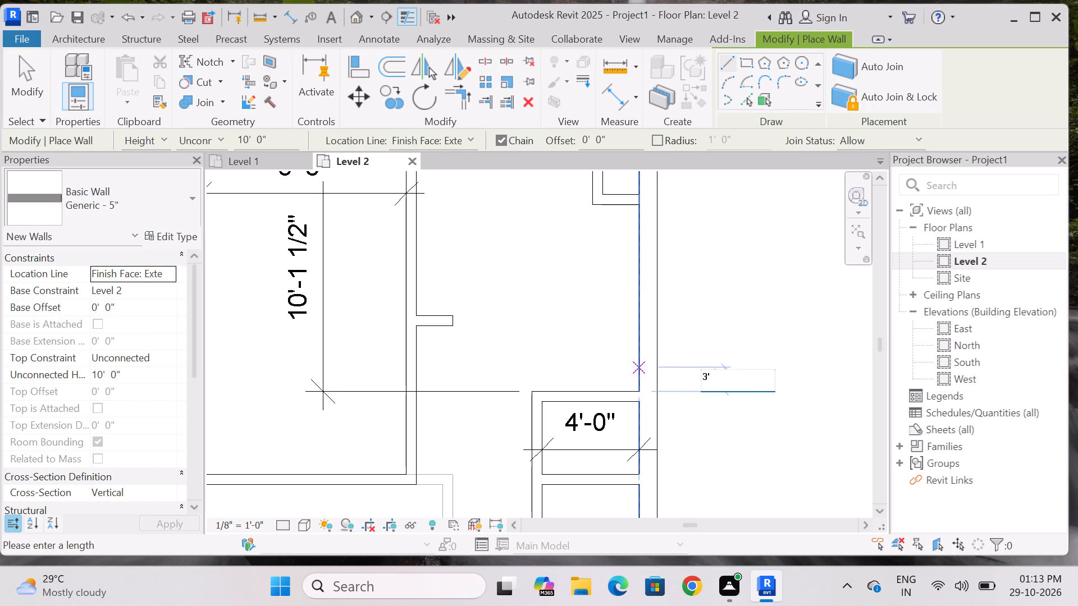
key("6")
key("Return")
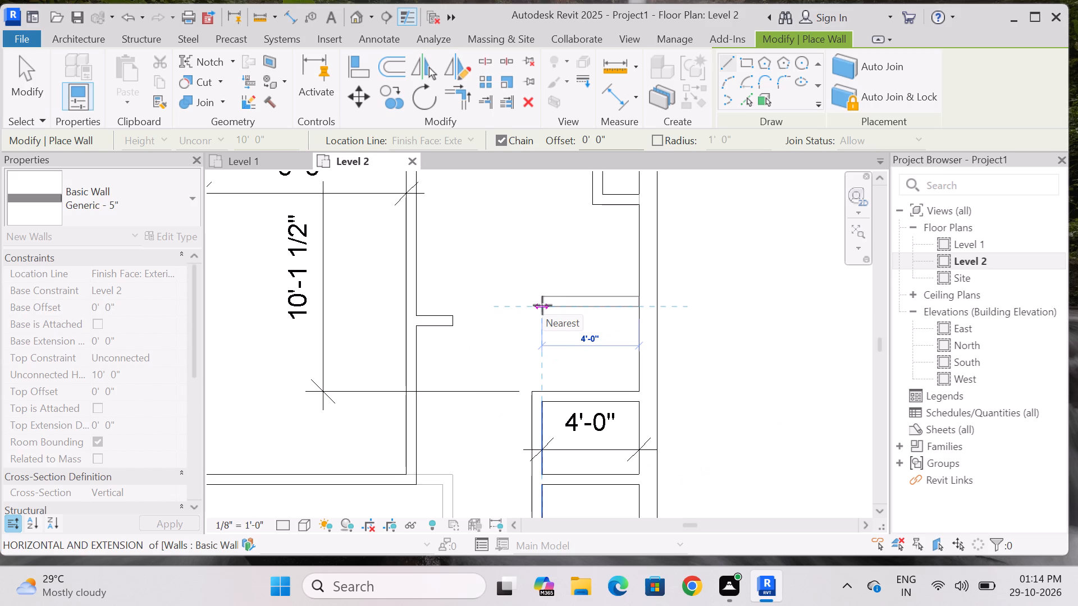
key("space")
key("space")
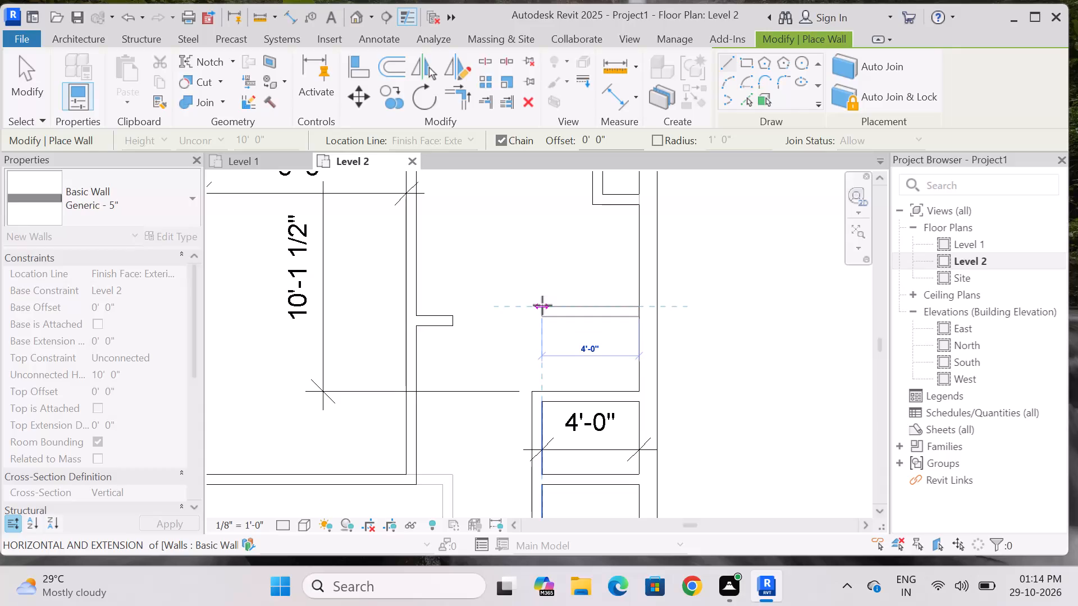
middle_click_drag(542, 305, 627, 309)
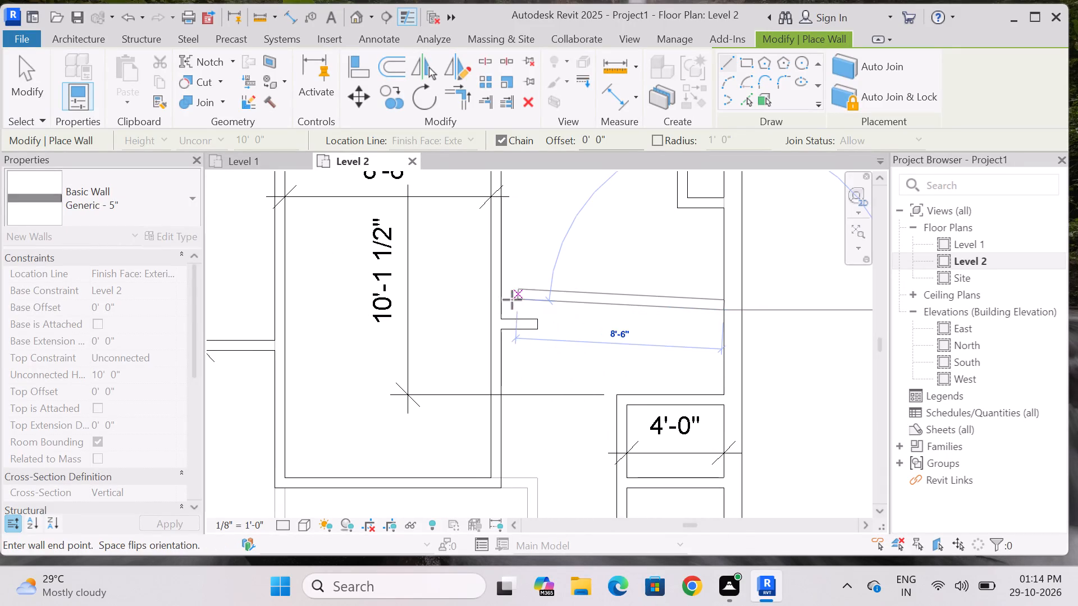
left_click(504, 308)
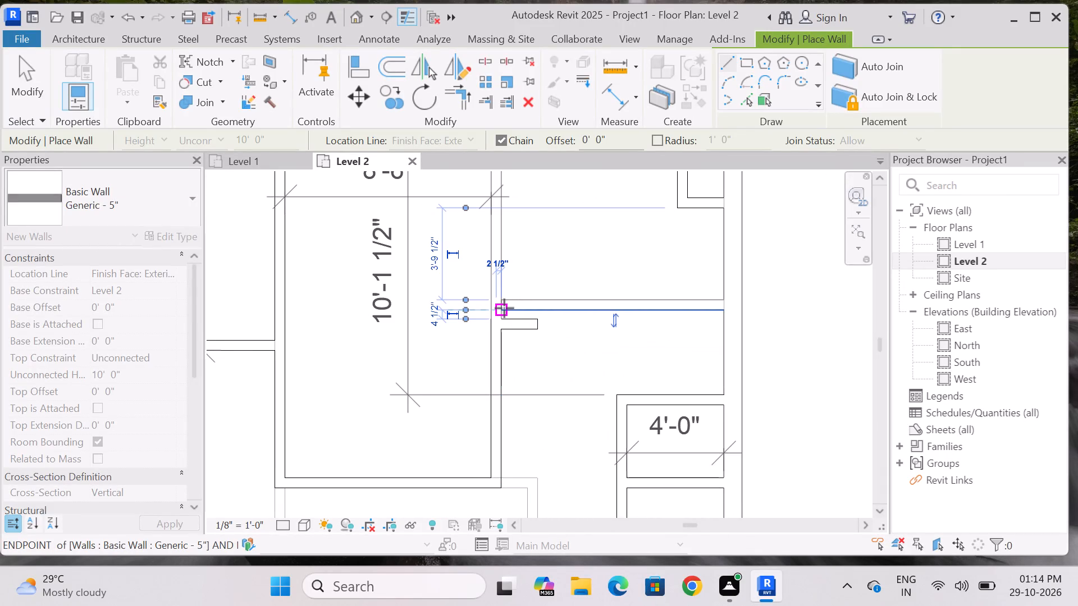
key("Escape")
key("Escape")
Delete the short wall stub projecting from the middle room's side wall just below the new cross wall.
left_click(536, 327)
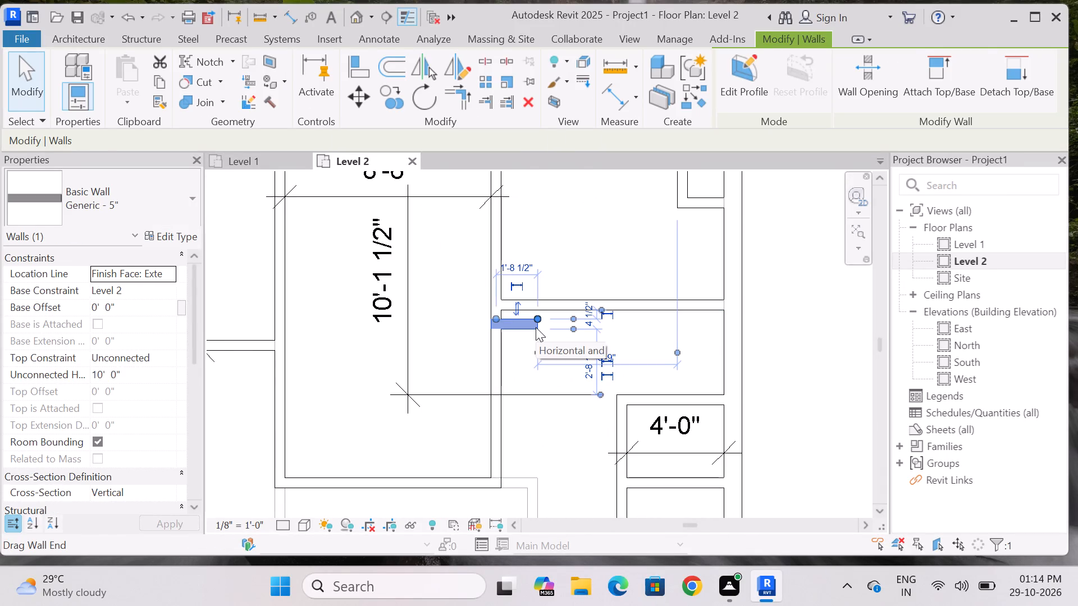
key("Delete")
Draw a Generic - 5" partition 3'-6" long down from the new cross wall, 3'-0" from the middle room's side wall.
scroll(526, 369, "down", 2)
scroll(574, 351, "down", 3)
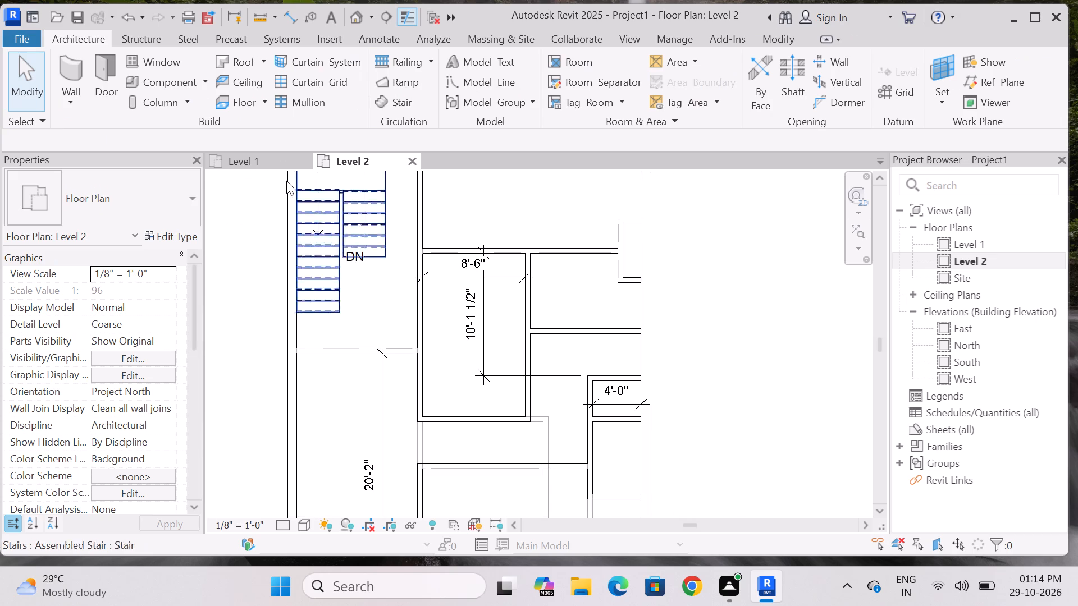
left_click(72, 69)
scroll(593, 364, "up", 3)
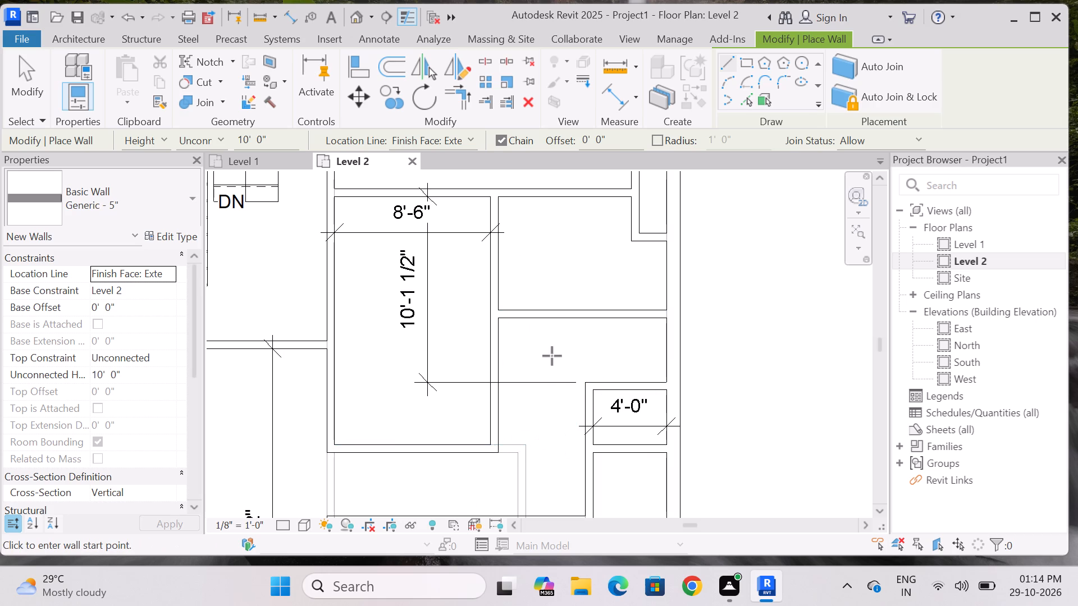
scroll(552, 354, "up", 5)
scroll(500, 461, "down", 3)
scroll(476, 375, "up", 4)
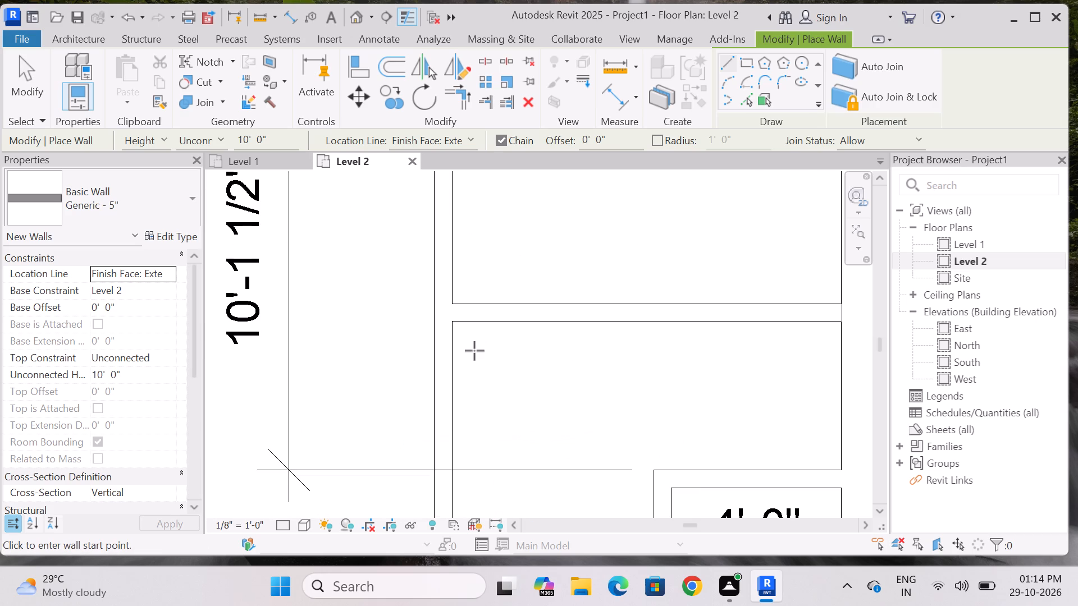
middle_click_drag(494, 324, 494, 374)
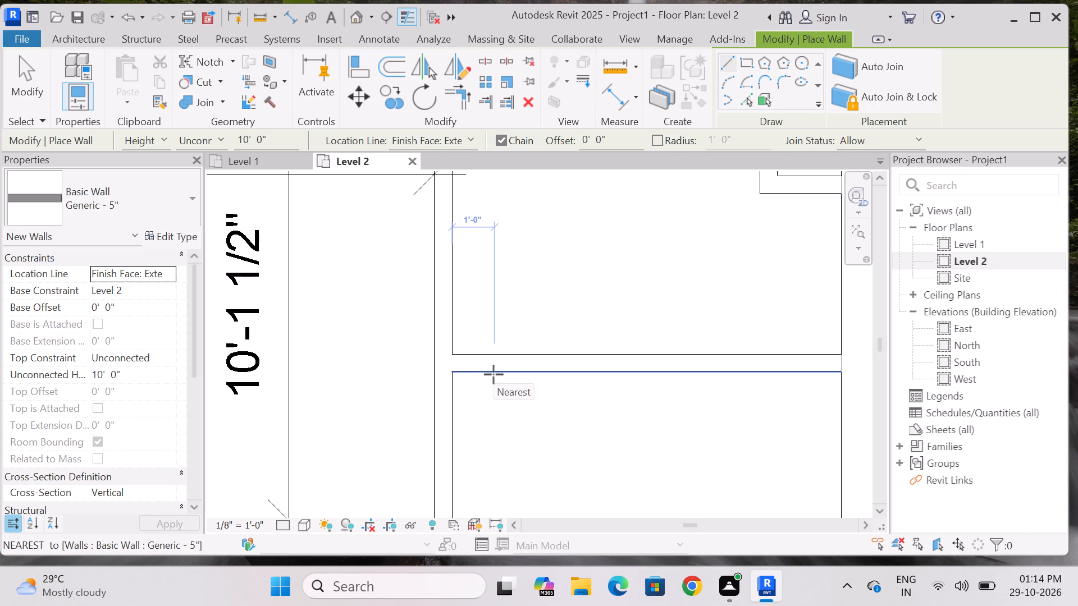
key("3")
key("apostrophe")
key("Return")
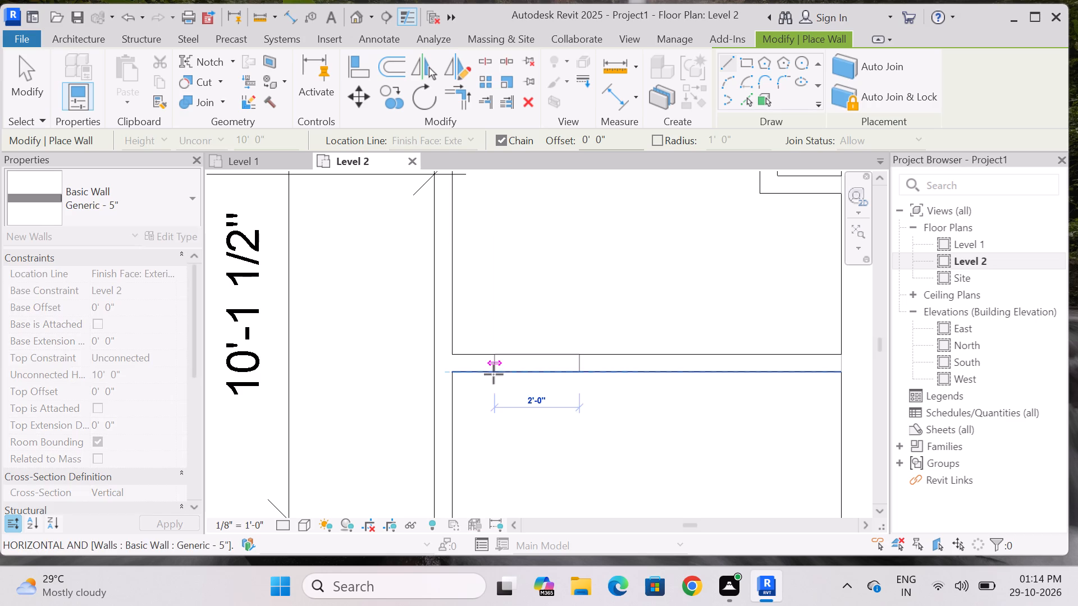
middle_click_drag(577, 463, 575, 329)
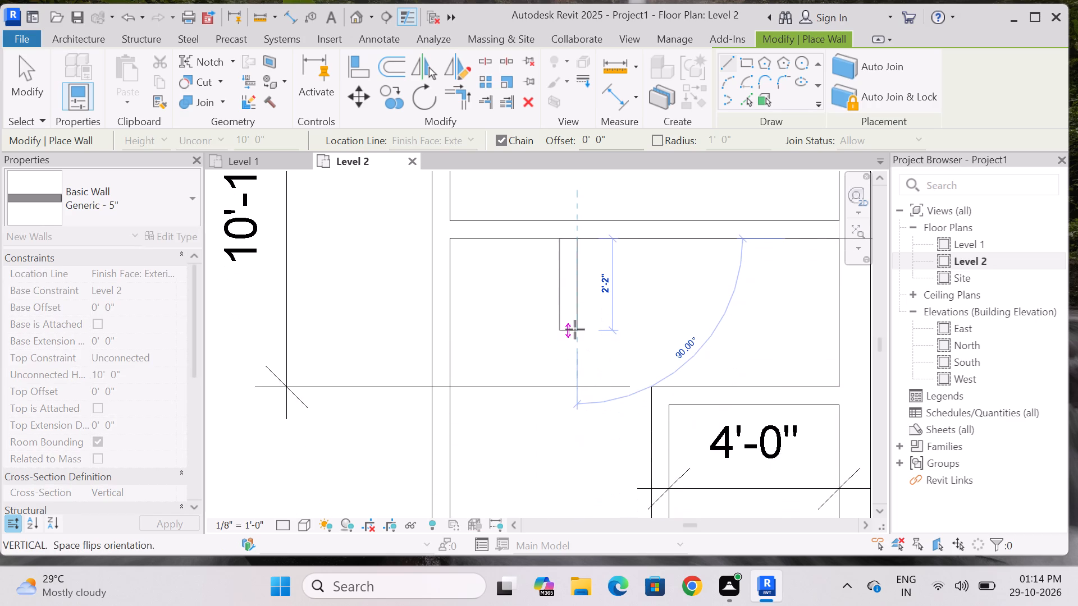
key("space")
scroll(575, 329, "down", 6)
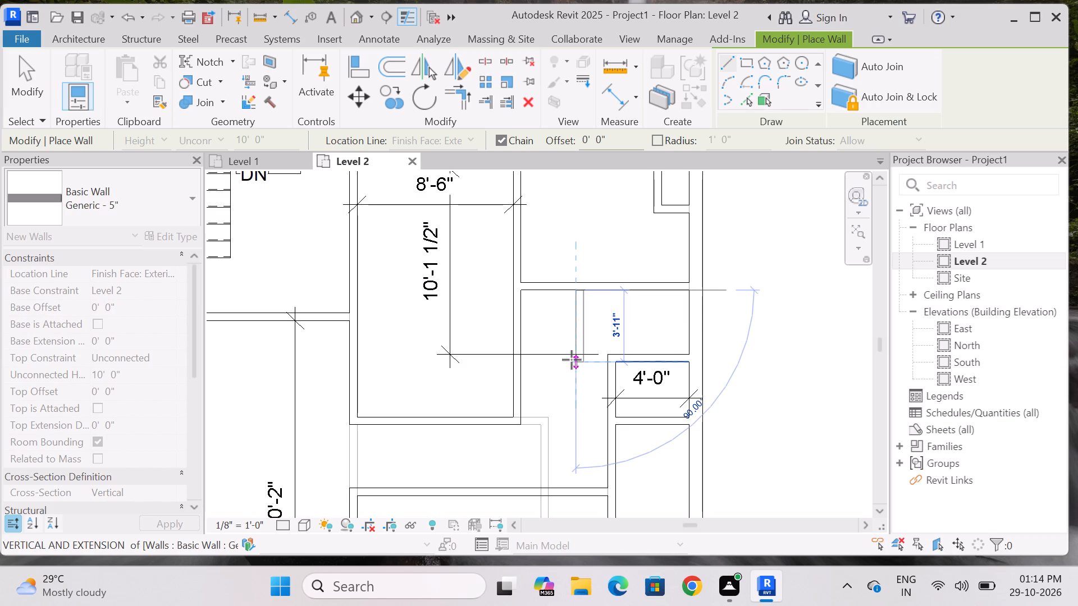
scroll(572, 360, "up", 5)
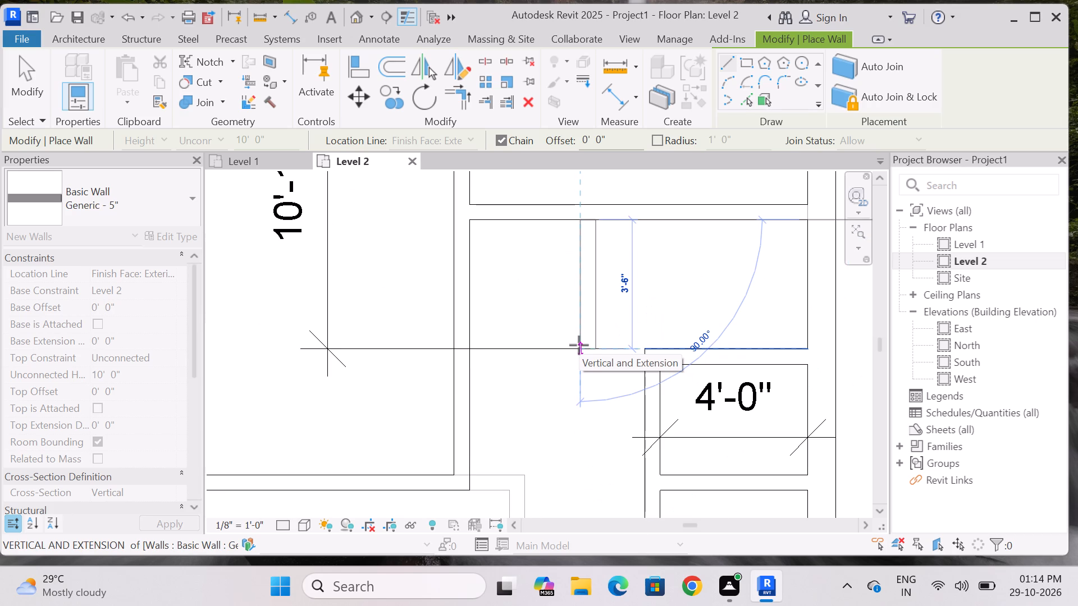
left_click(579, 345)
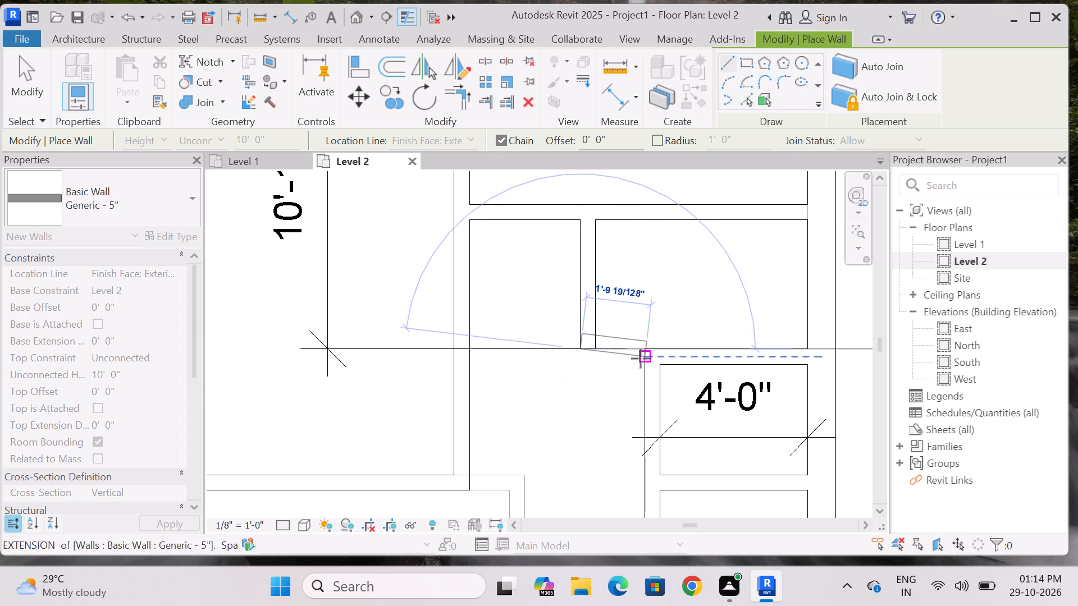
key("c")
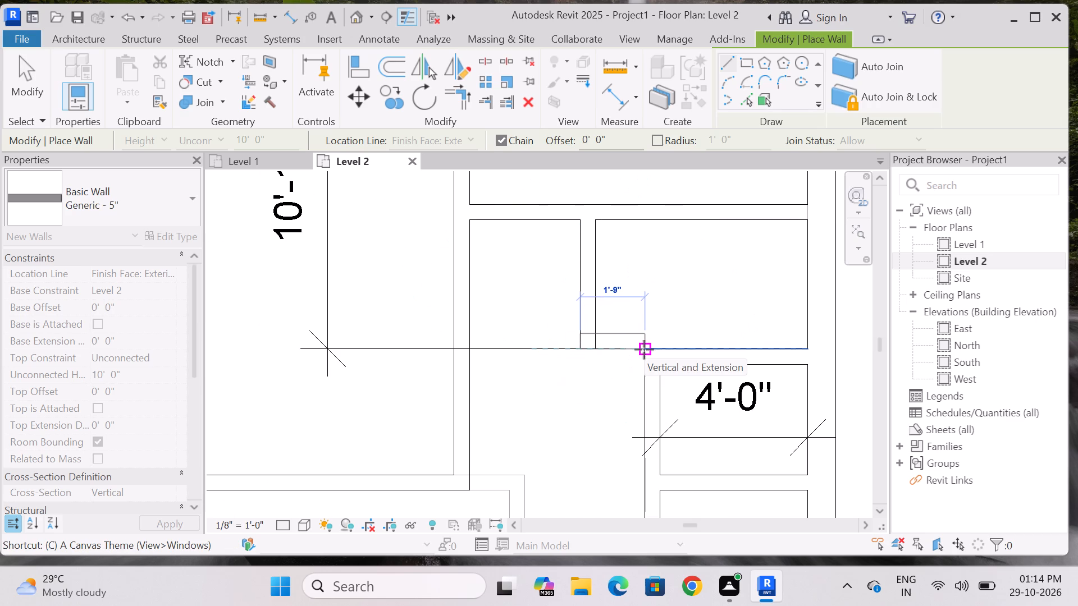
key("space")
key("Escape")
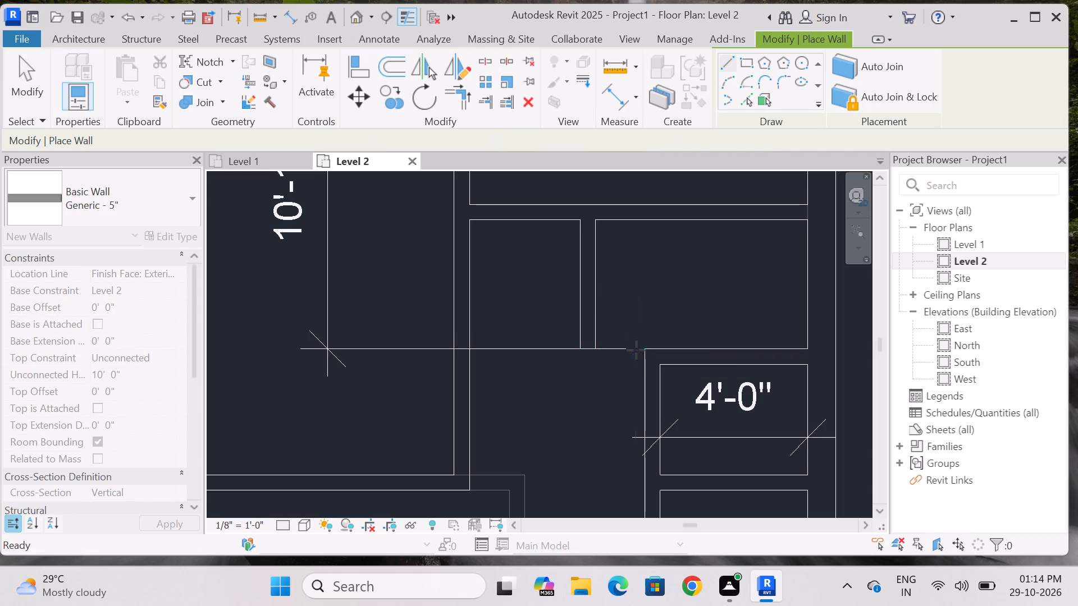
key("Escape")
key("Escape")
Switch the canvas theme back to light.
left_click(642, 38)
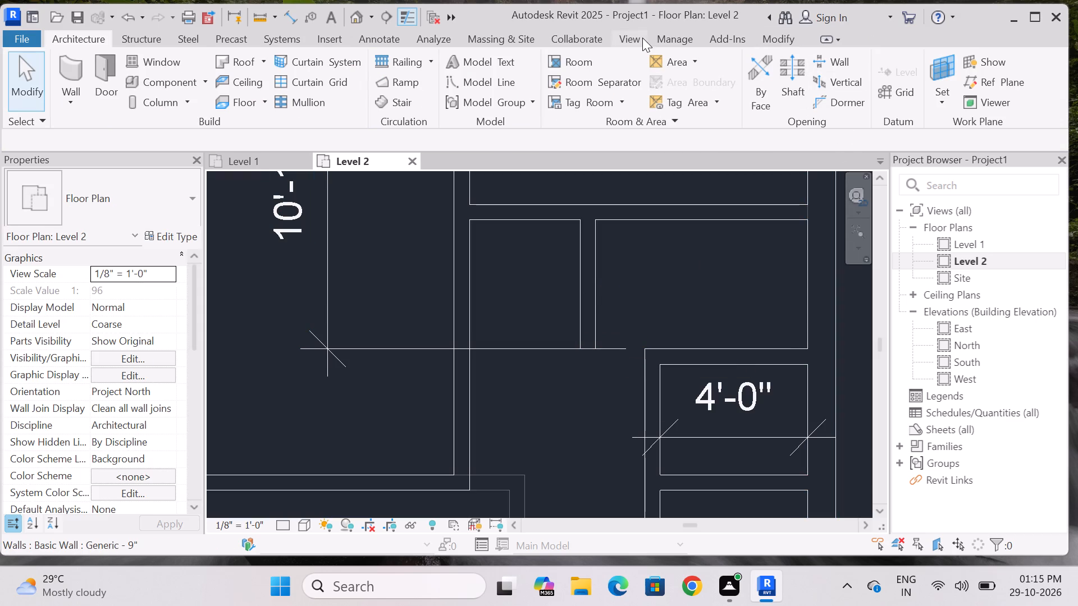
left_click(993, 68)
Delete the 10'-1 1/2" dimension in the middle room.
scroll(590, 282, "down", 2)
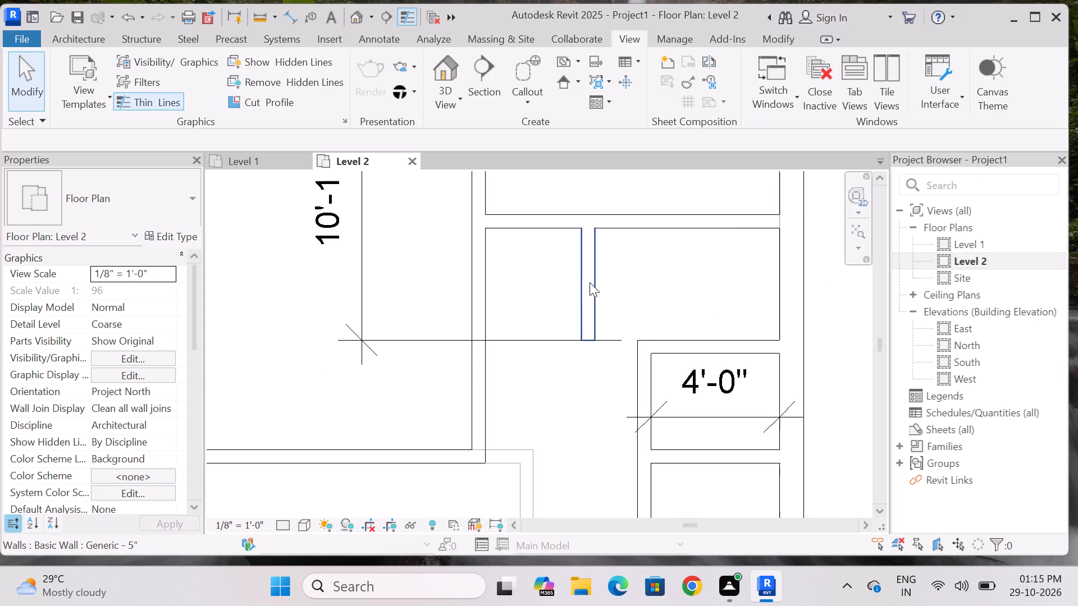
scroll(590, 282, "down", 2)
scroll(533, 371, "down", 4)
scroll(535, 366, "up", 3)
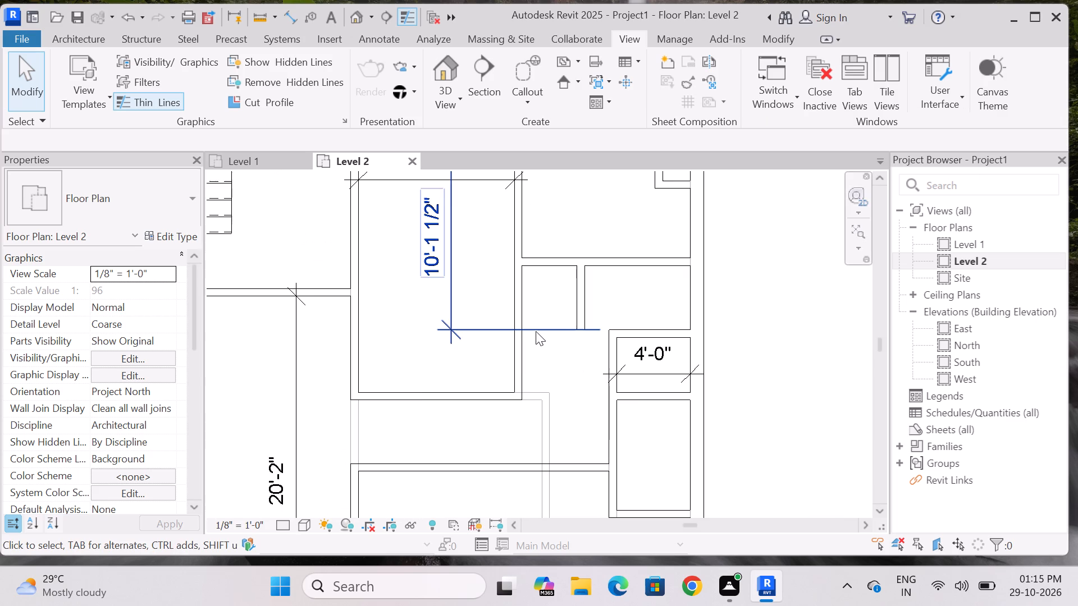
left_click(537, 328)
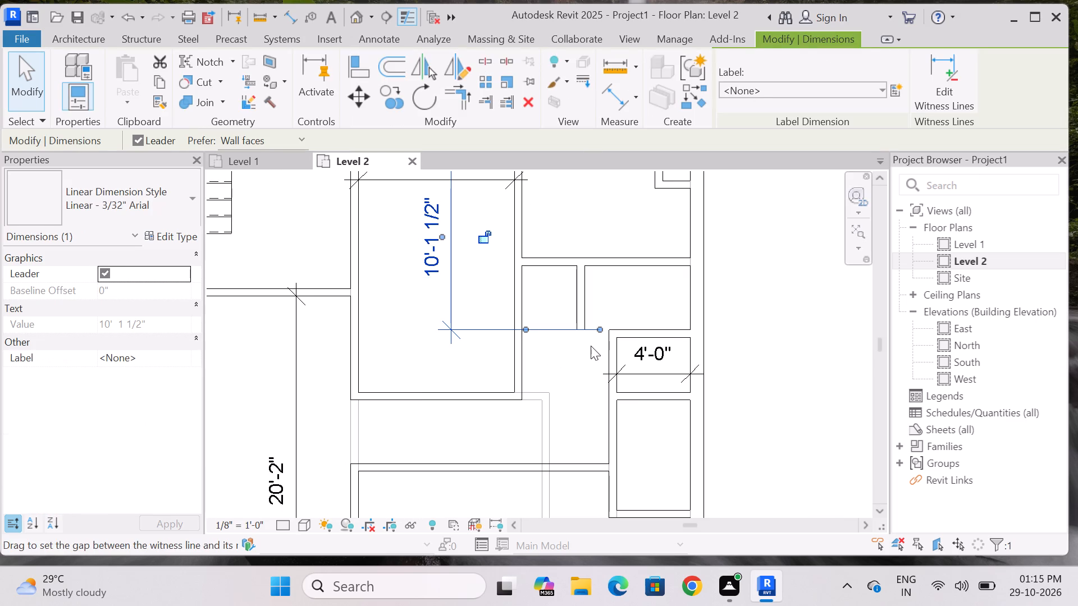
key("Delete")
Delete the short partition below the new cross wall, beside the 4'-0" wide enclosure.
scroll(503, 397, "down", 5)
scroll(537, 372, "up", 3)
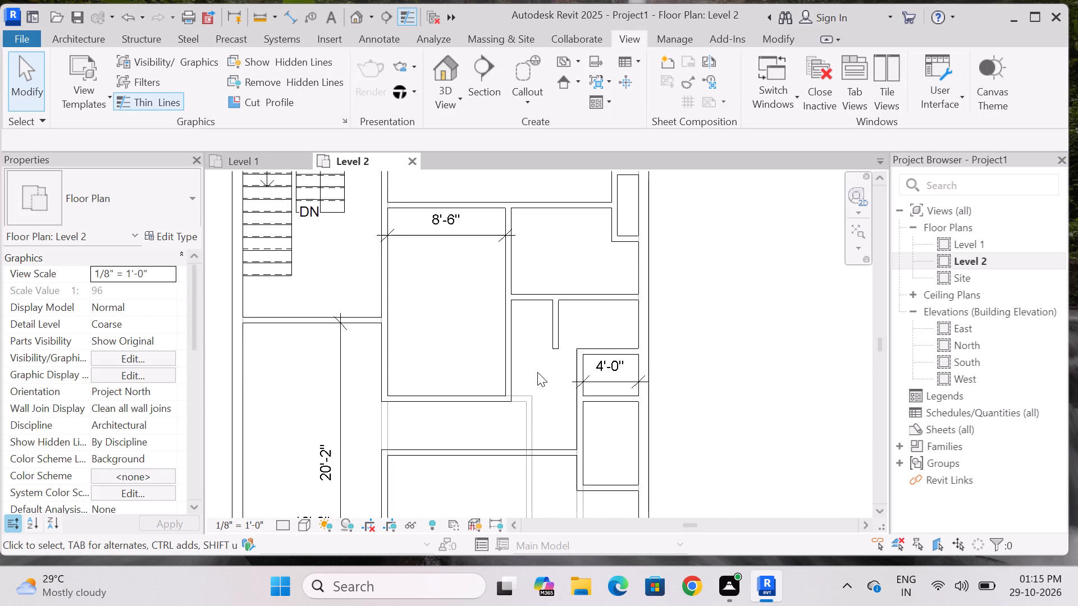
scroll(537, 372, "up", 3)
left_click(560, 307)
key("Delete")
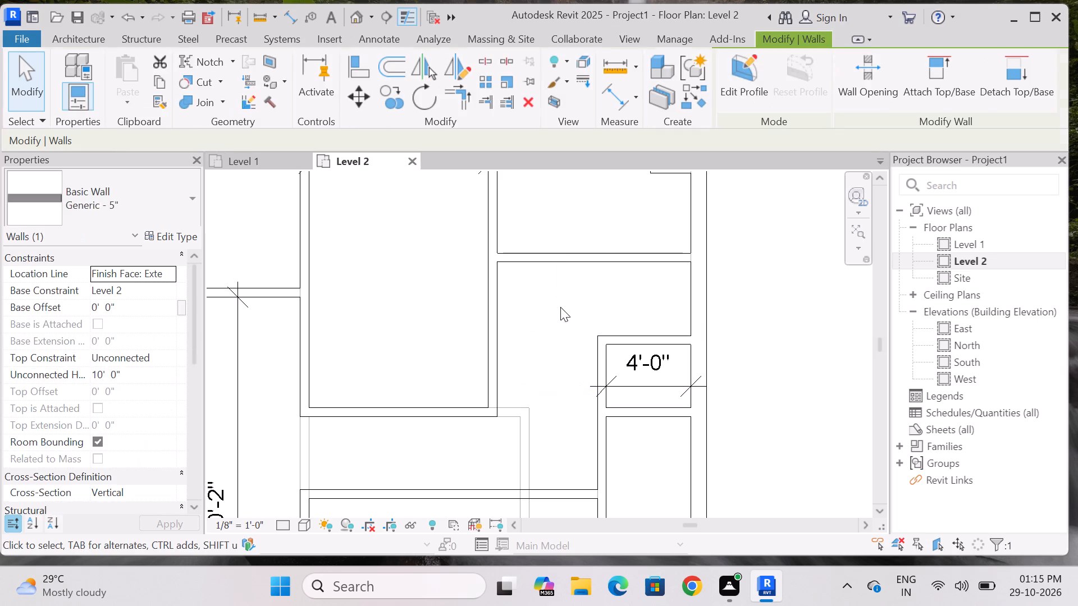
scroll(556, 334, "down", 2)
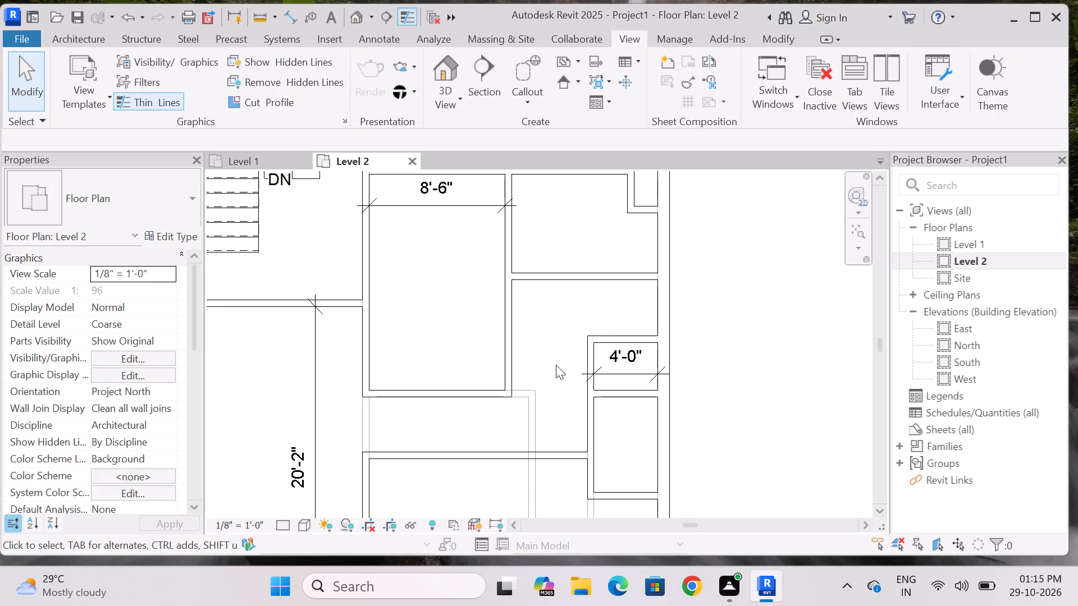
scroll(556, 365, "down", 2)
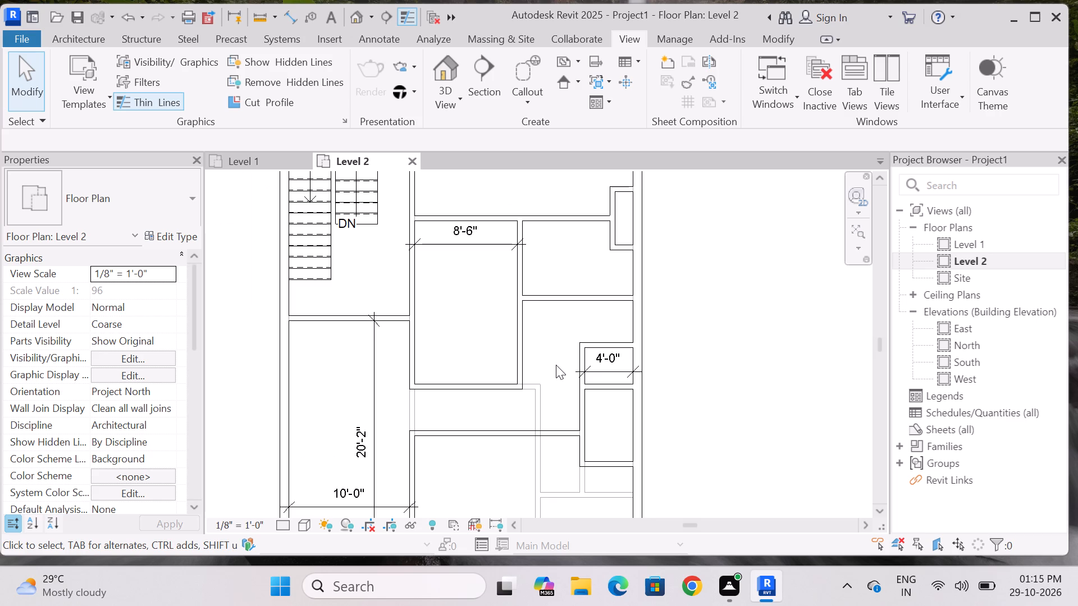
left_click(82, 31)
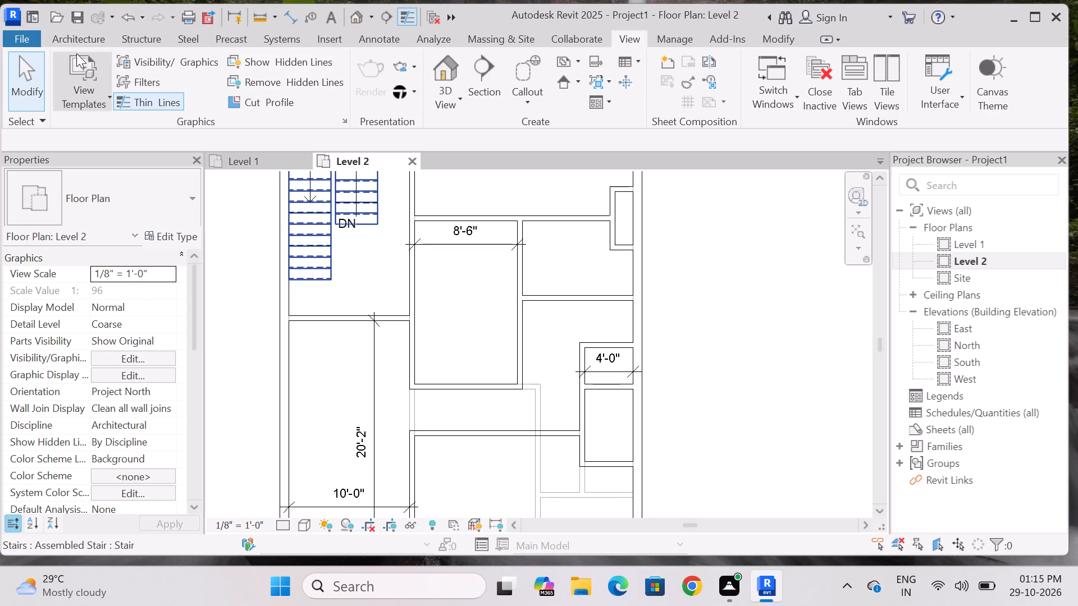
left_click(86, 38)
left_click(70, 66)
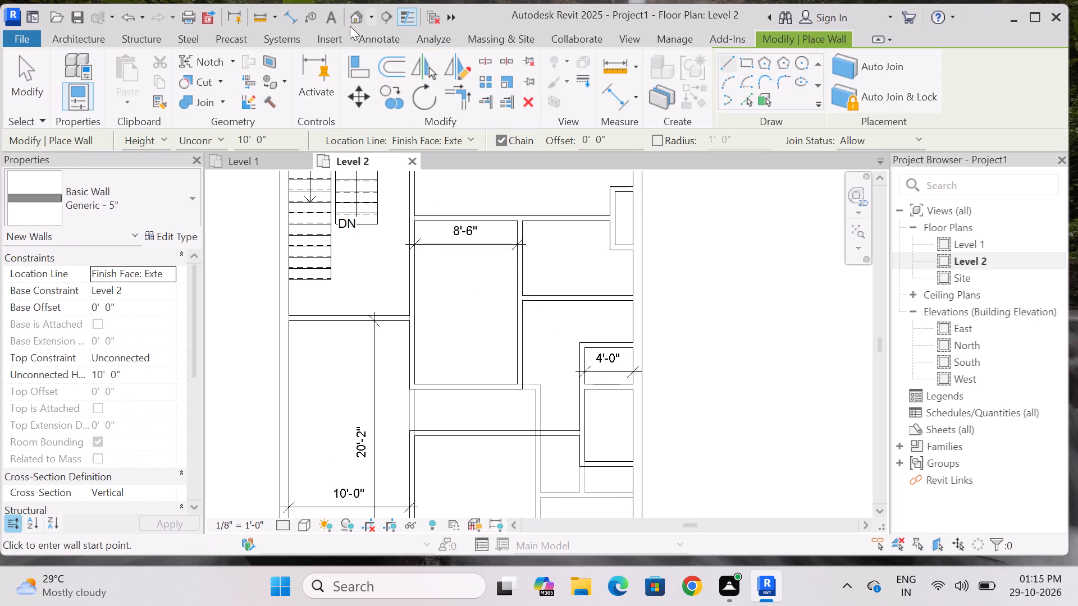
Add an aligned dimension between the new cross wall's lower face and the 4'-0" wide enclosure's upper wall.
left_click(295, 12)
scroll(547, 268, "up", 4)
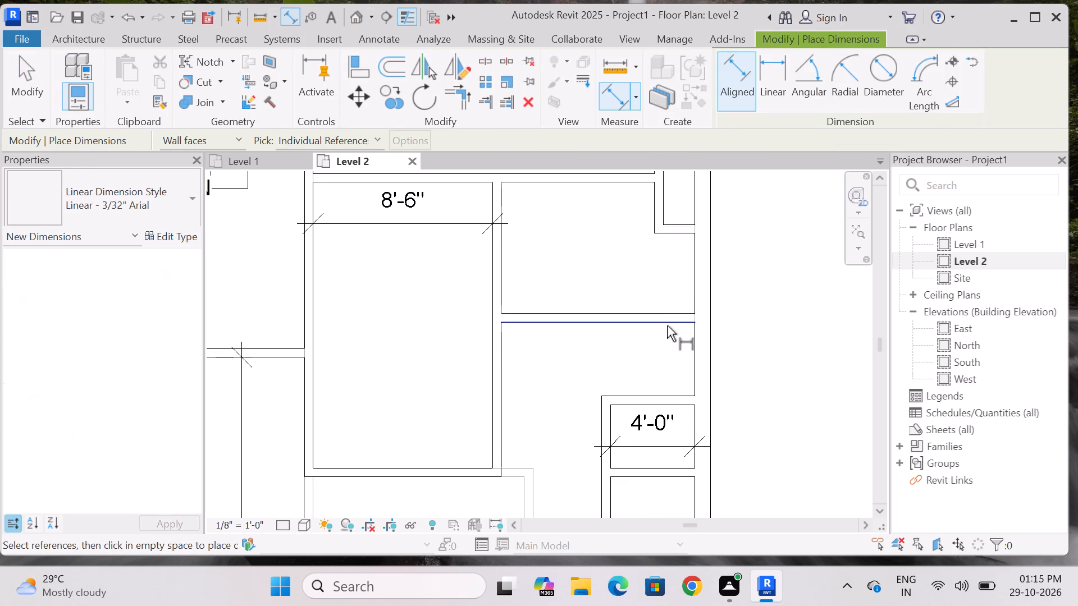
left_click(669, 324)
left_click(669, 391)
left_click(673, 385)
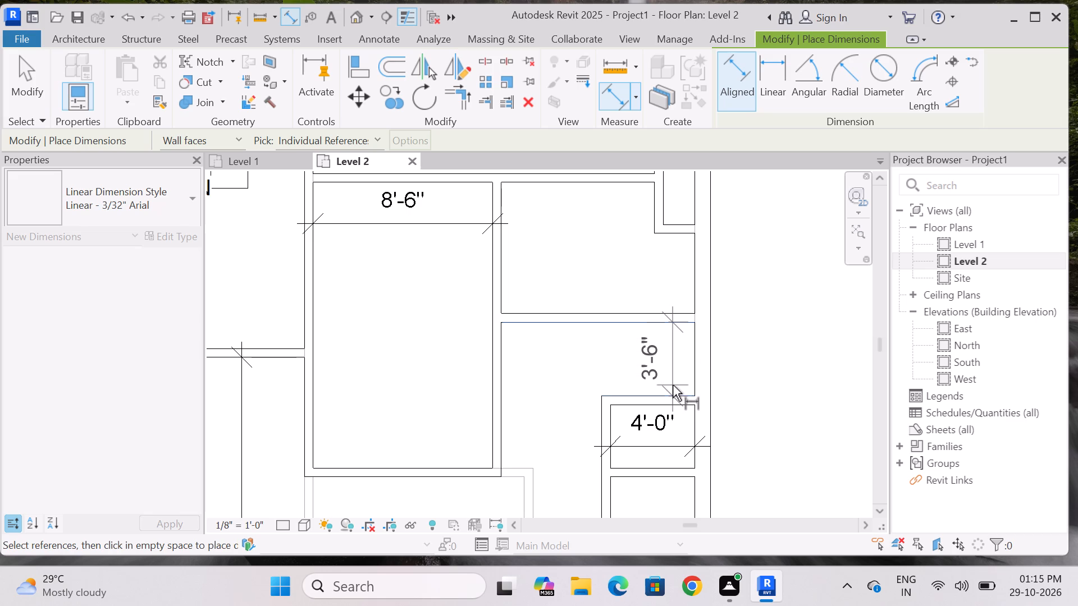
Measure the width of the space below the new cross wall, from the middle room's east wall to the exterior wall.
left_click(693, 364)
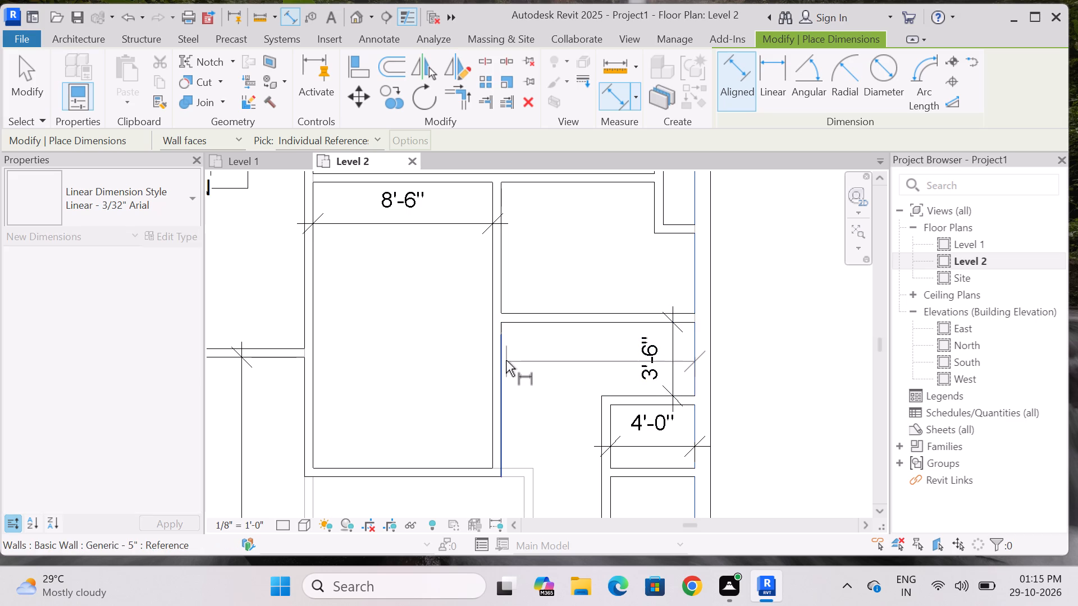
left_click(505, 360)
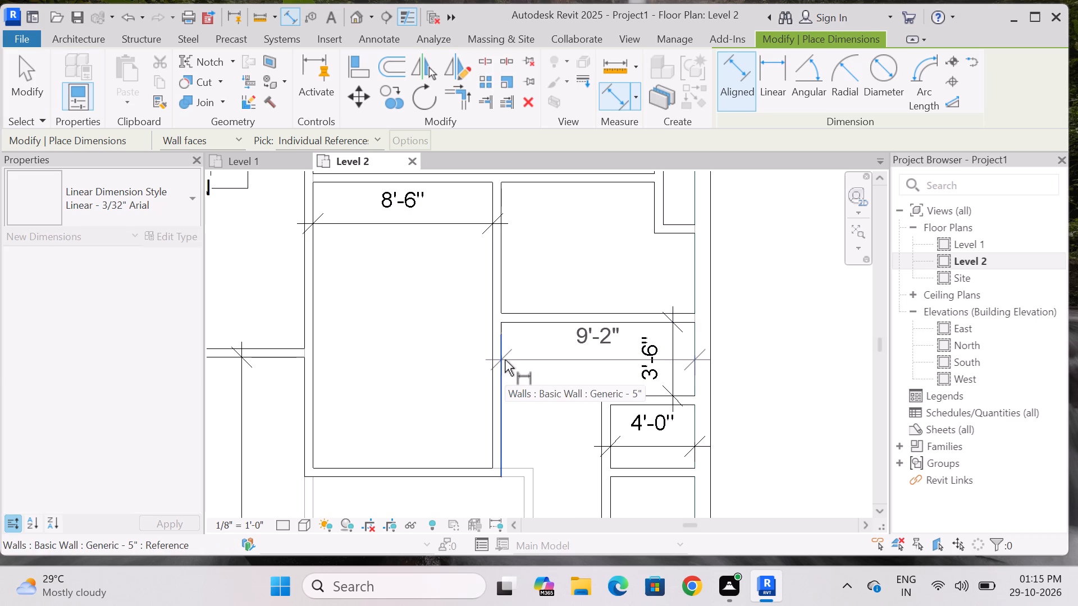
scroll(555, 352, "down", 3)
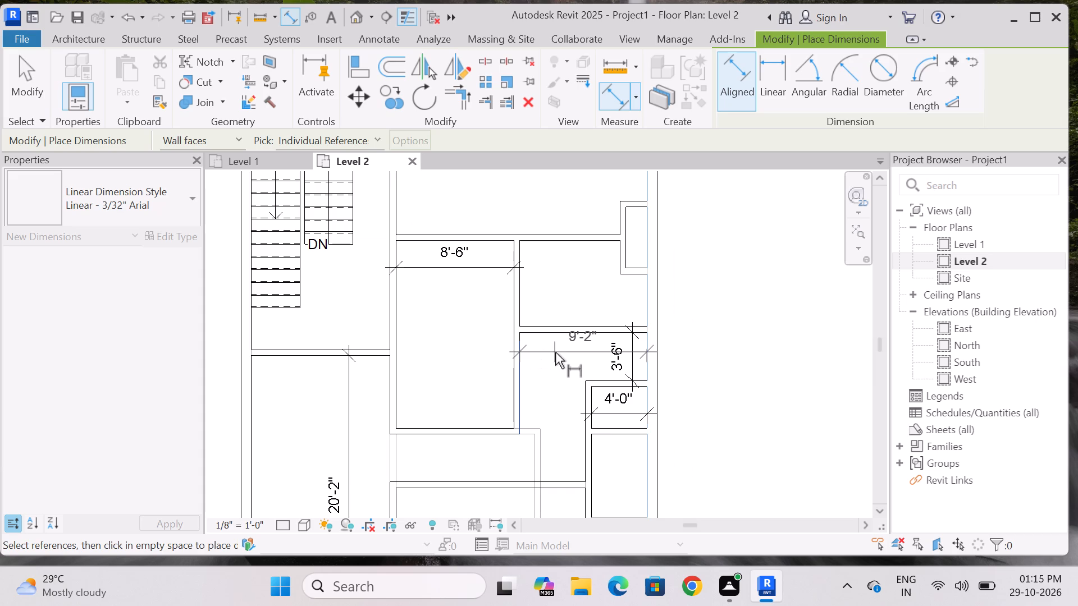
key("Escape")
key("Escape")
key("Escape")
key("Escape")
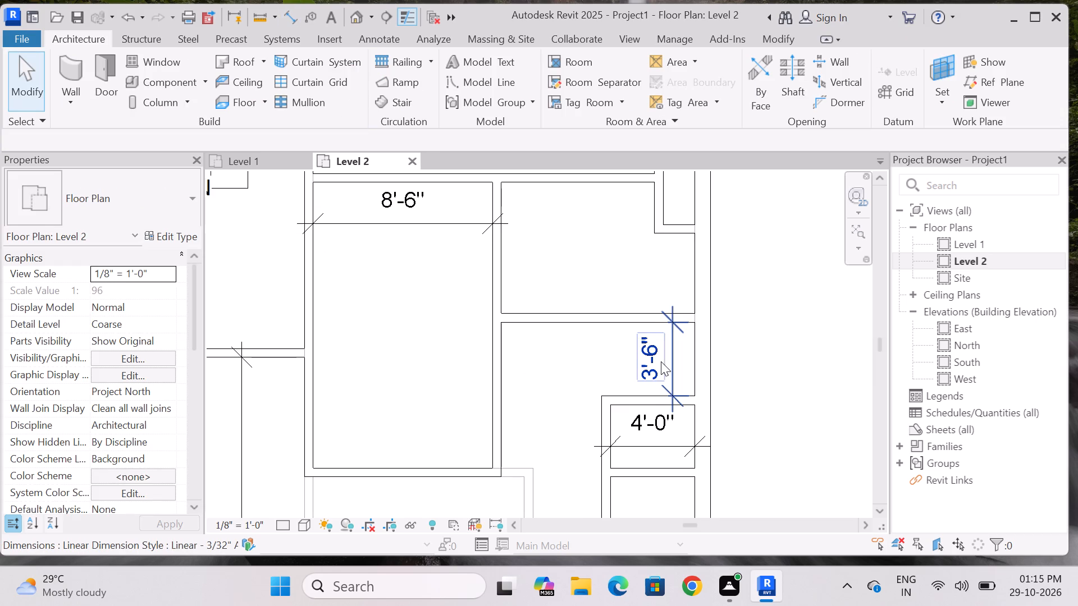
Delete the 3'-6" dimension between the new cross wall and the 4'-0" wide enclosure.
left_click(661, 361)
key("Delete")
scroll(627, 361, "down", 4)
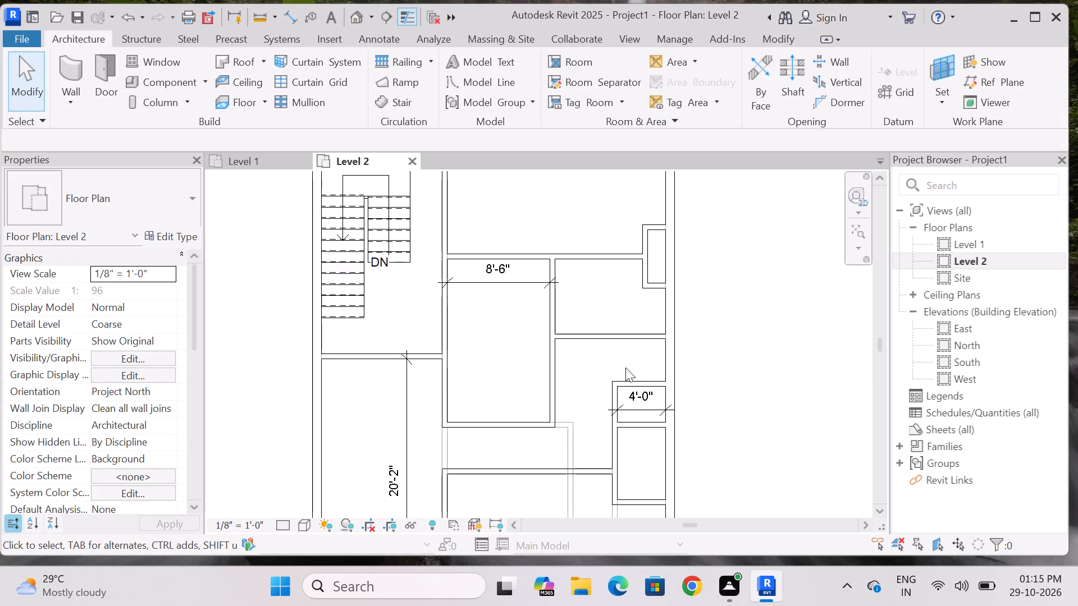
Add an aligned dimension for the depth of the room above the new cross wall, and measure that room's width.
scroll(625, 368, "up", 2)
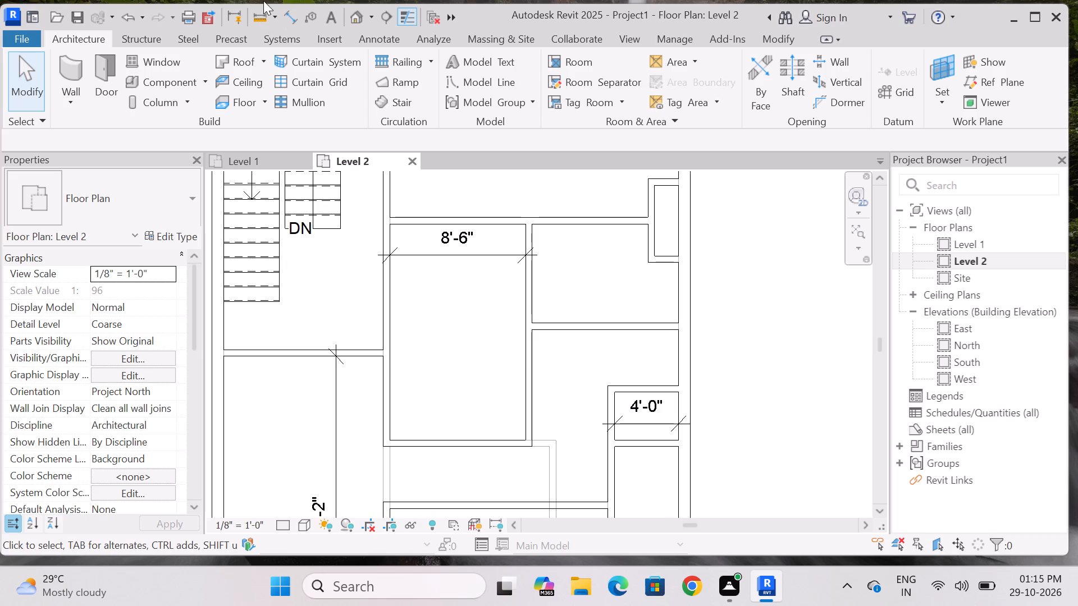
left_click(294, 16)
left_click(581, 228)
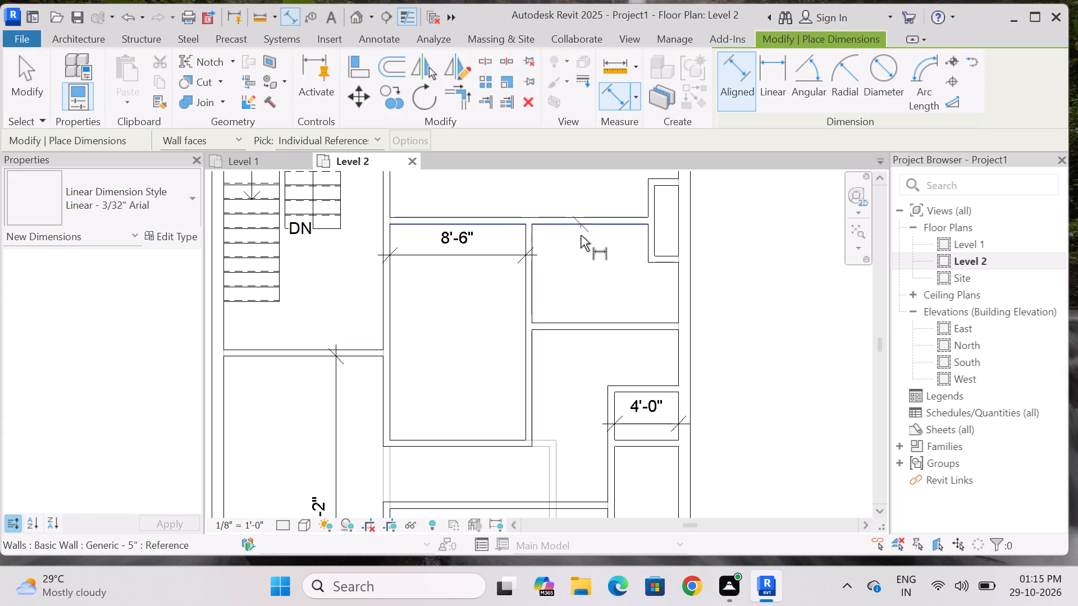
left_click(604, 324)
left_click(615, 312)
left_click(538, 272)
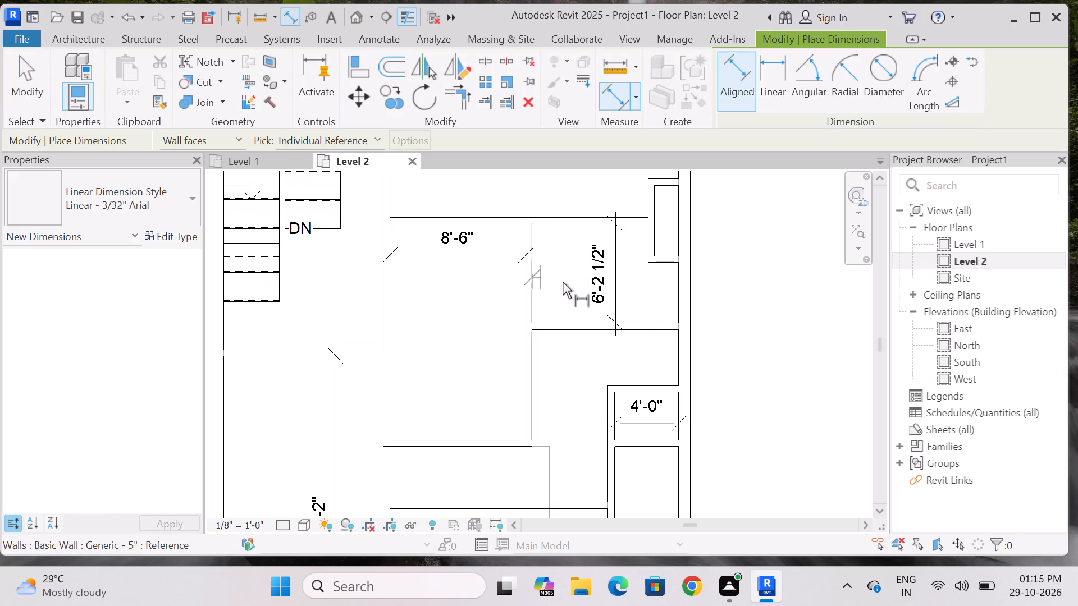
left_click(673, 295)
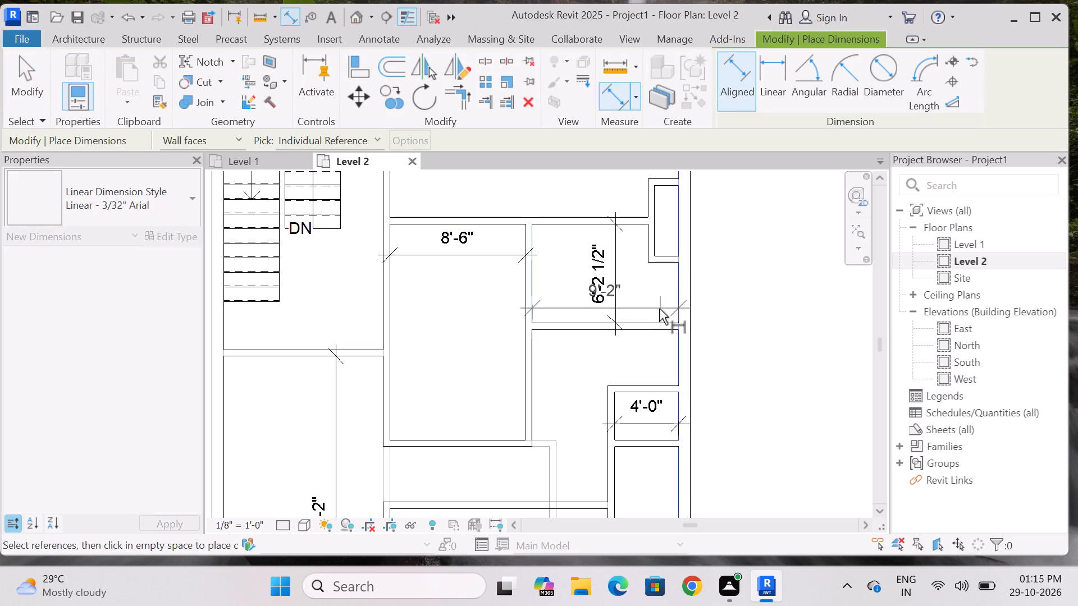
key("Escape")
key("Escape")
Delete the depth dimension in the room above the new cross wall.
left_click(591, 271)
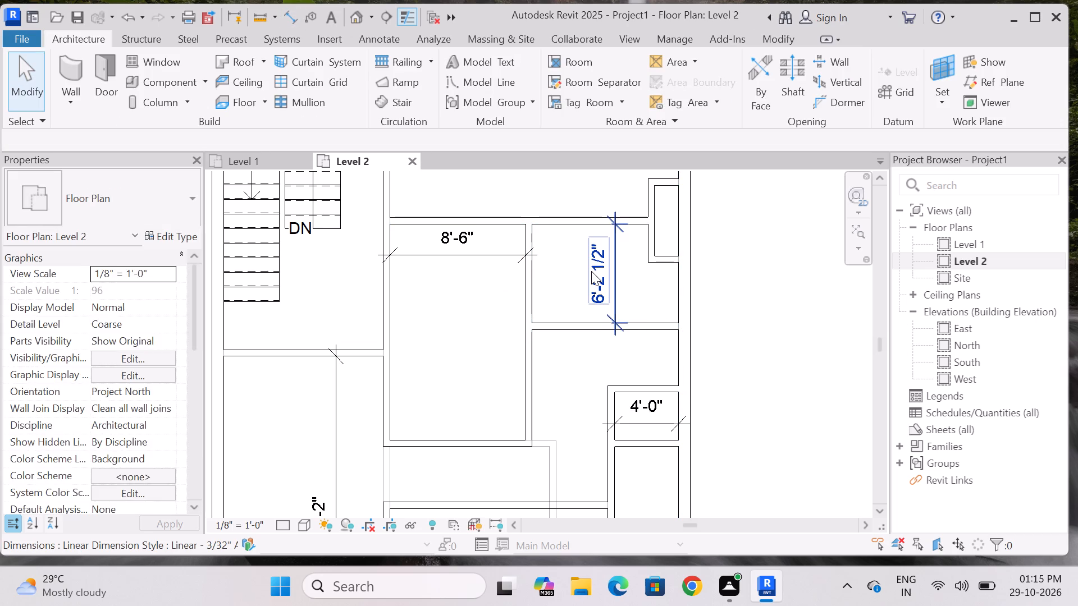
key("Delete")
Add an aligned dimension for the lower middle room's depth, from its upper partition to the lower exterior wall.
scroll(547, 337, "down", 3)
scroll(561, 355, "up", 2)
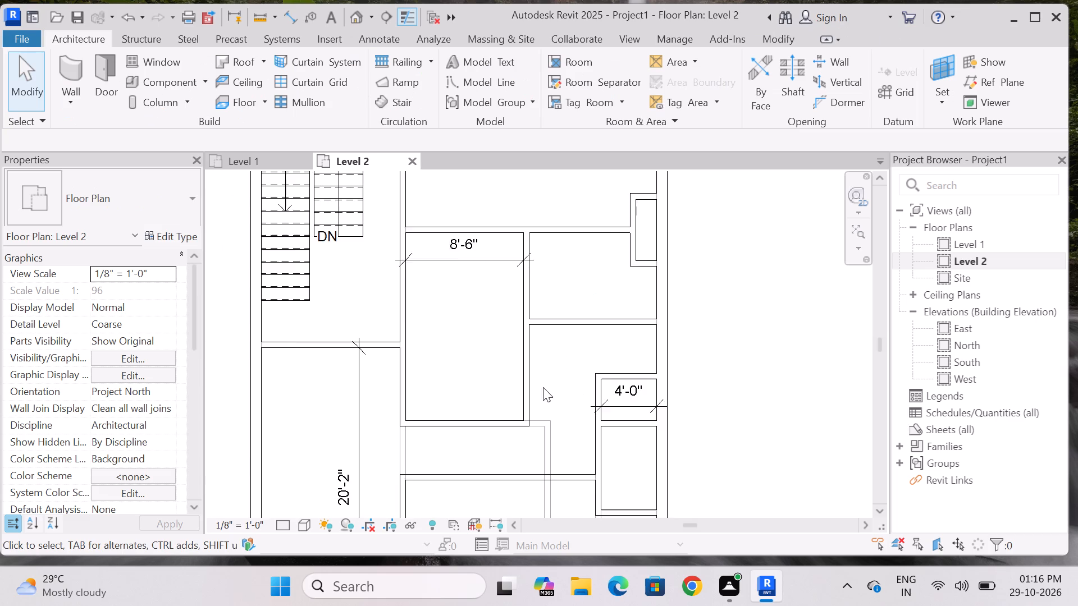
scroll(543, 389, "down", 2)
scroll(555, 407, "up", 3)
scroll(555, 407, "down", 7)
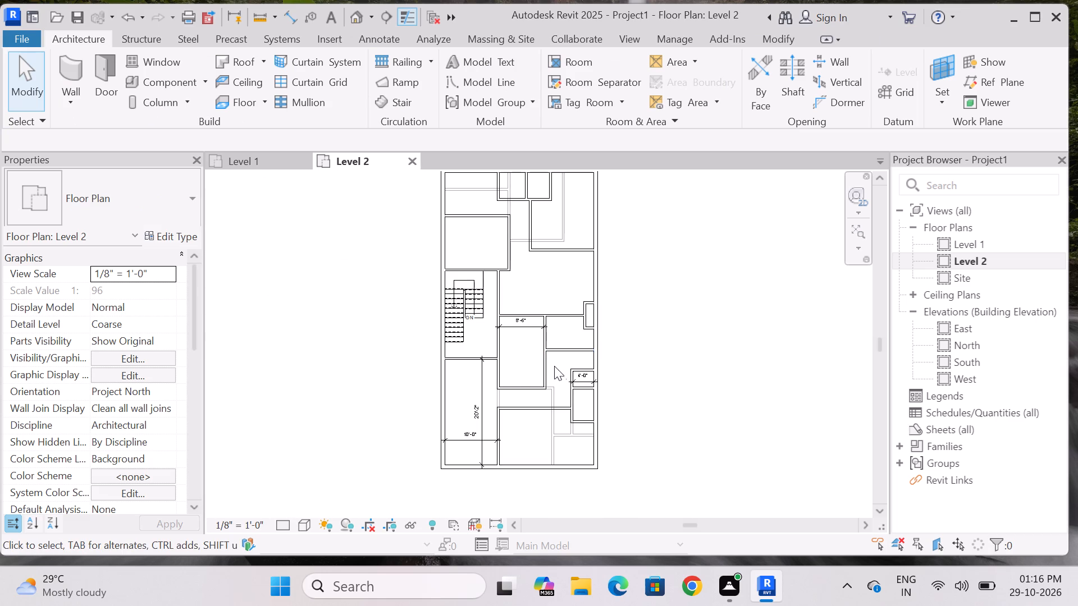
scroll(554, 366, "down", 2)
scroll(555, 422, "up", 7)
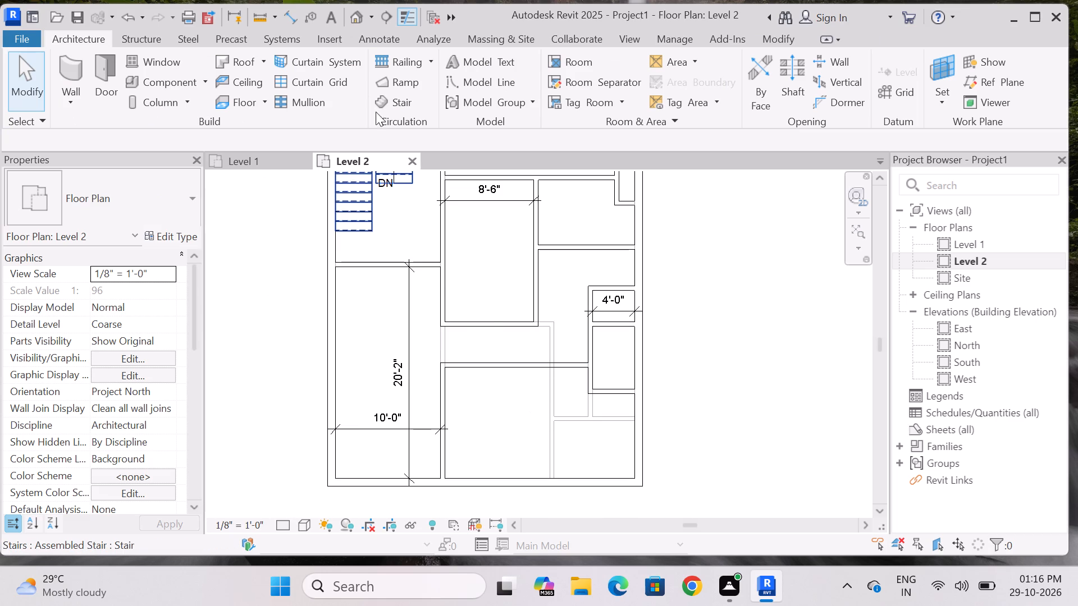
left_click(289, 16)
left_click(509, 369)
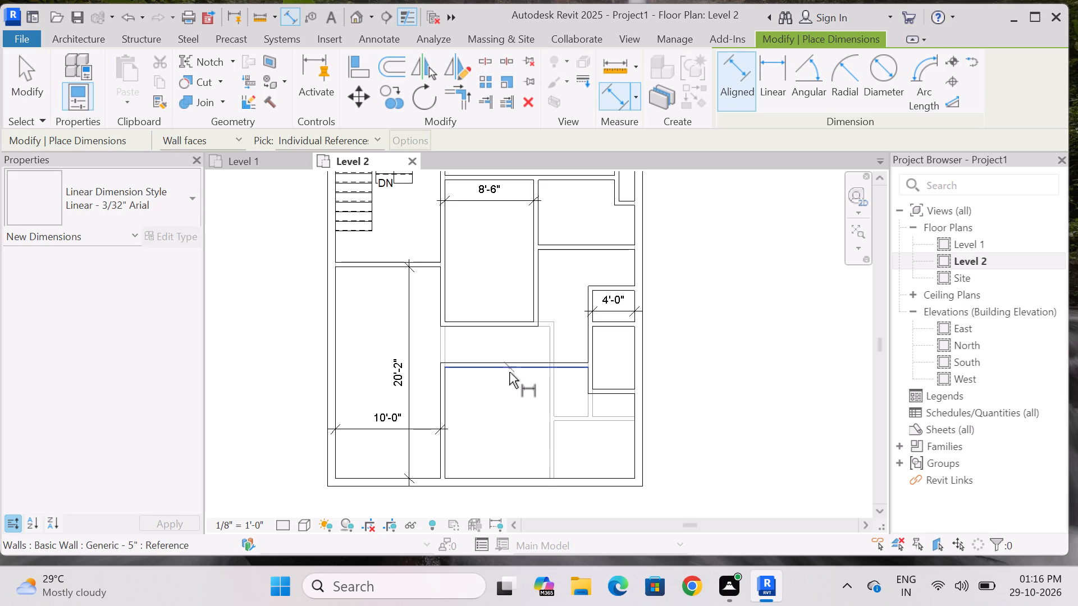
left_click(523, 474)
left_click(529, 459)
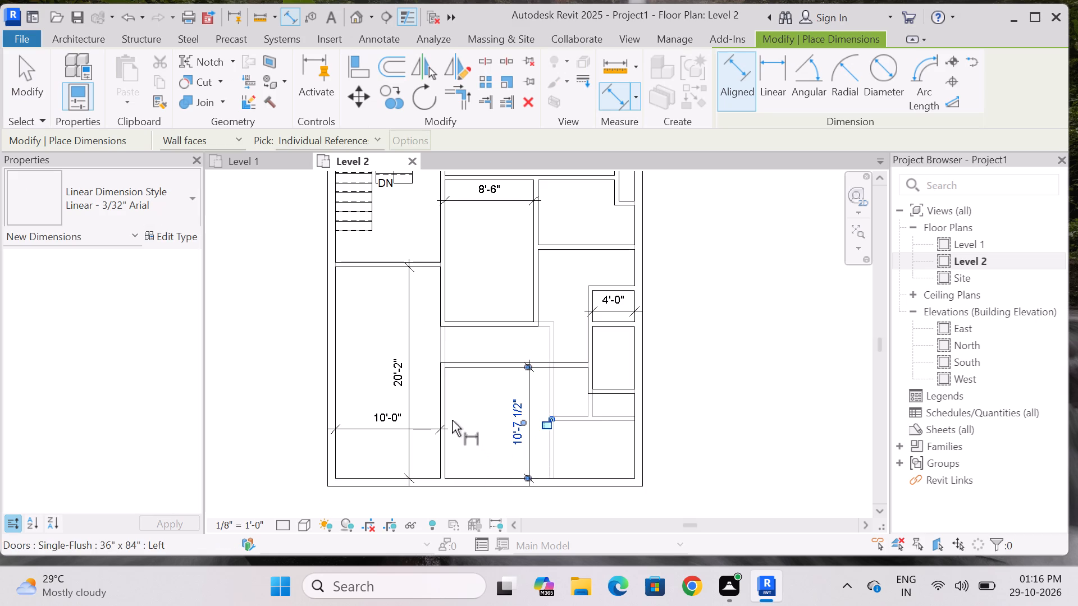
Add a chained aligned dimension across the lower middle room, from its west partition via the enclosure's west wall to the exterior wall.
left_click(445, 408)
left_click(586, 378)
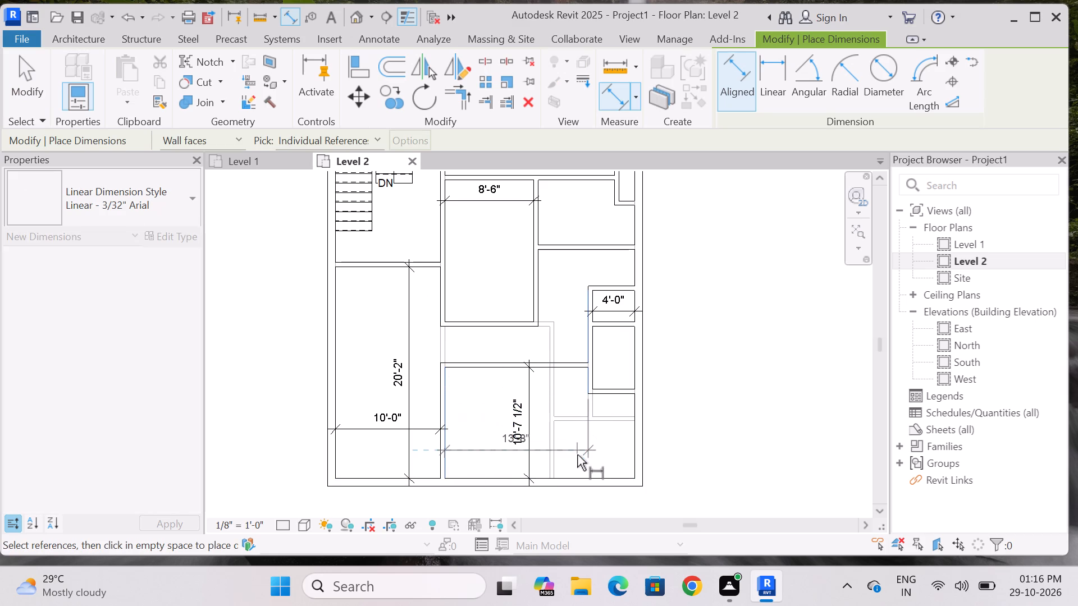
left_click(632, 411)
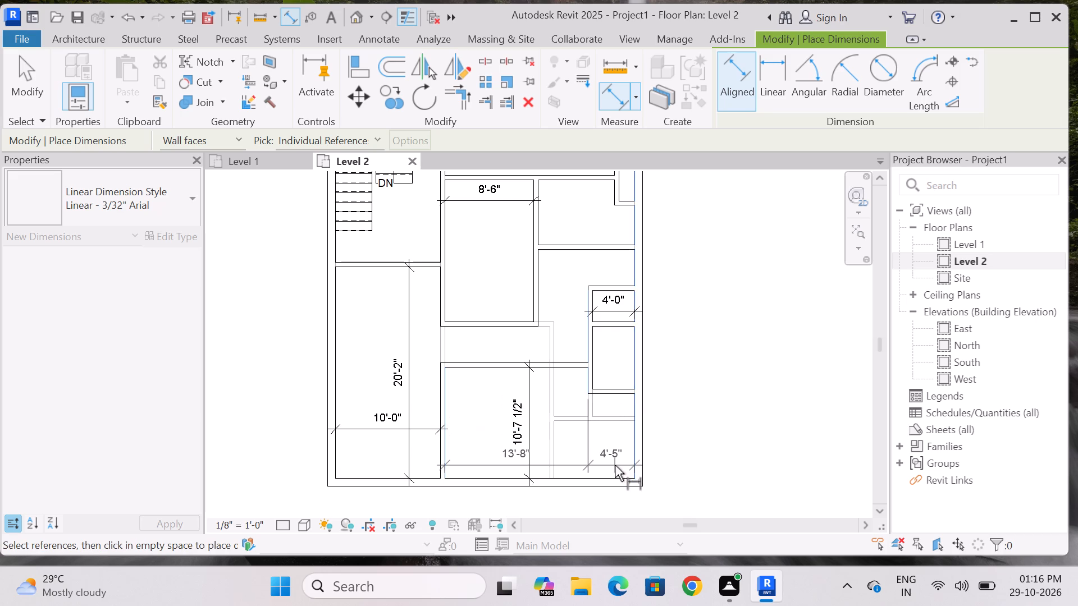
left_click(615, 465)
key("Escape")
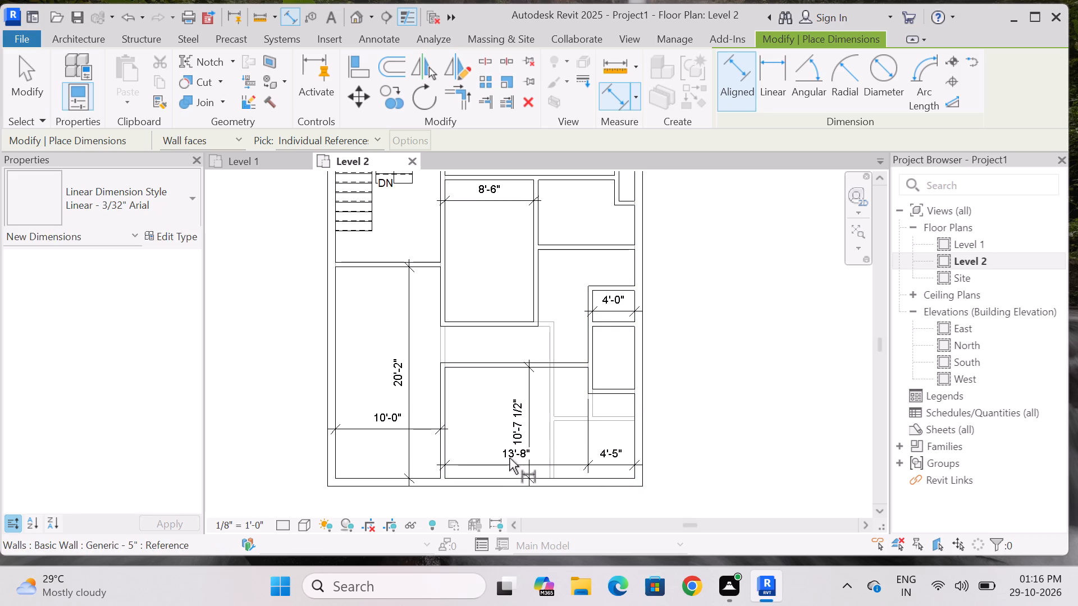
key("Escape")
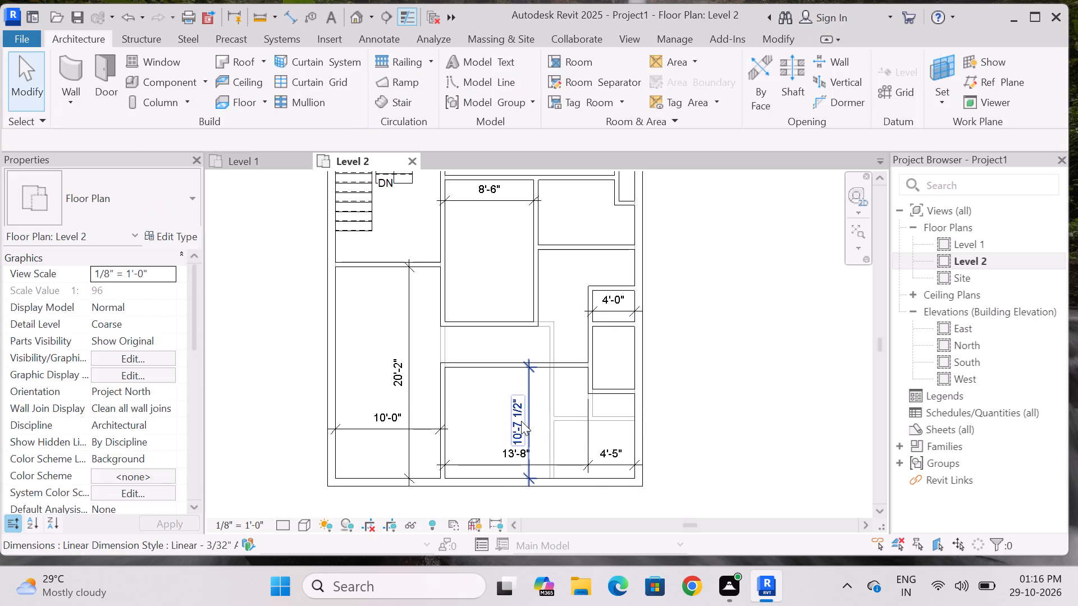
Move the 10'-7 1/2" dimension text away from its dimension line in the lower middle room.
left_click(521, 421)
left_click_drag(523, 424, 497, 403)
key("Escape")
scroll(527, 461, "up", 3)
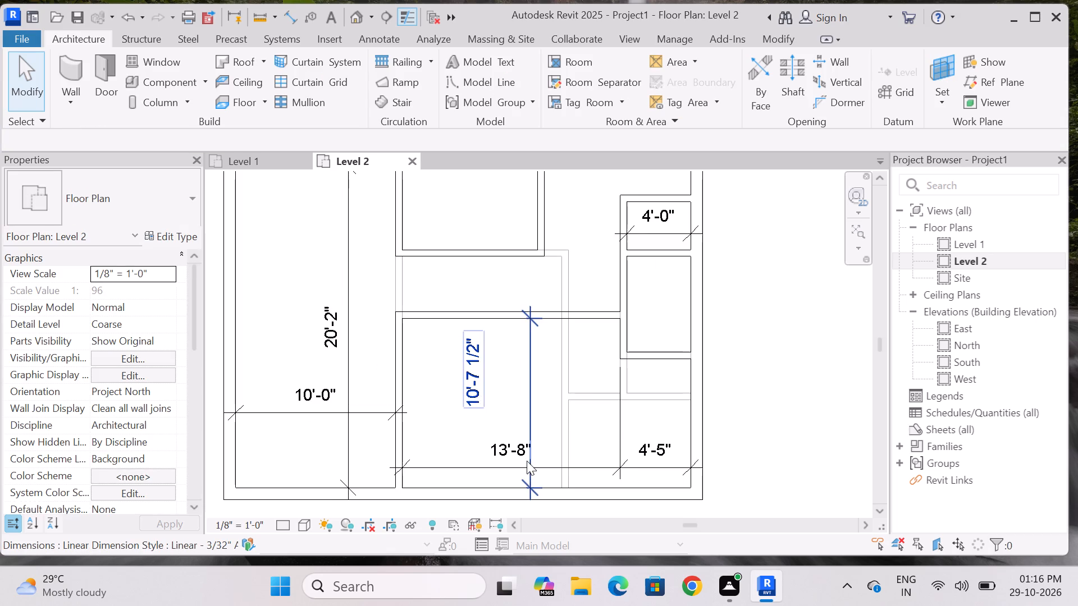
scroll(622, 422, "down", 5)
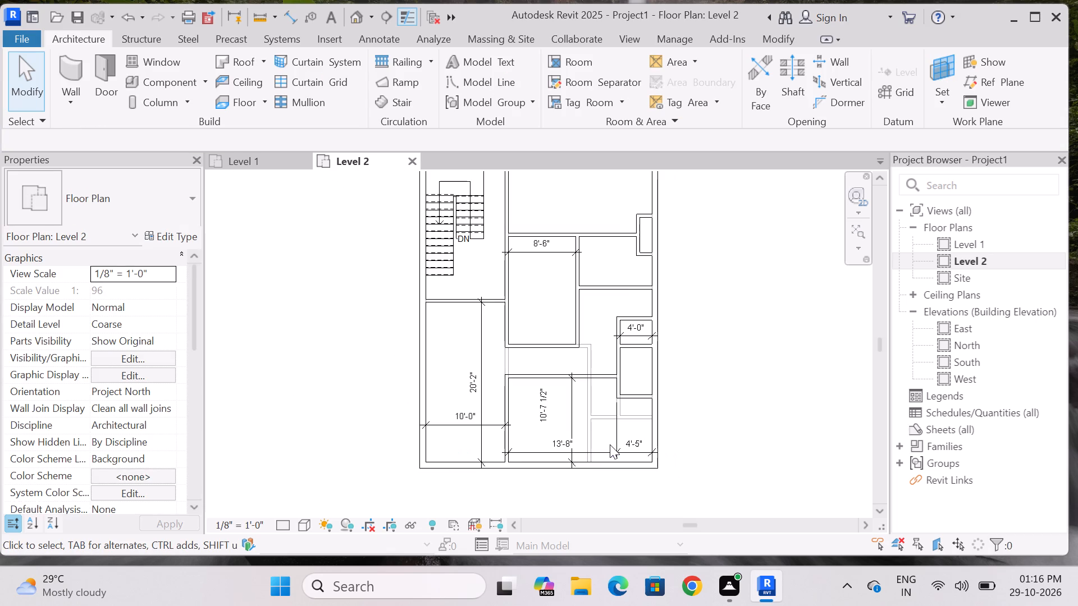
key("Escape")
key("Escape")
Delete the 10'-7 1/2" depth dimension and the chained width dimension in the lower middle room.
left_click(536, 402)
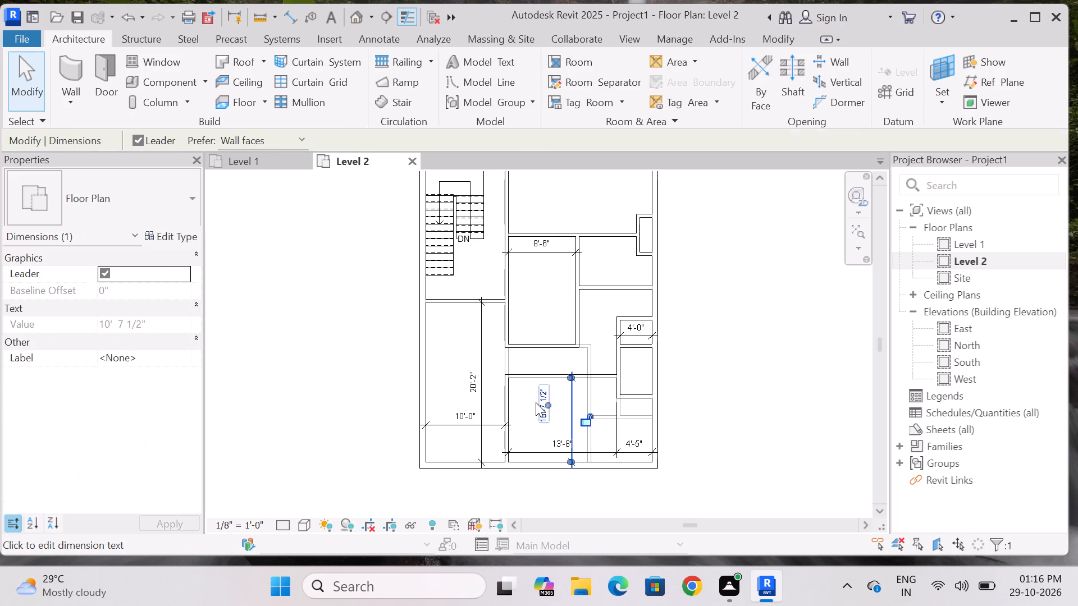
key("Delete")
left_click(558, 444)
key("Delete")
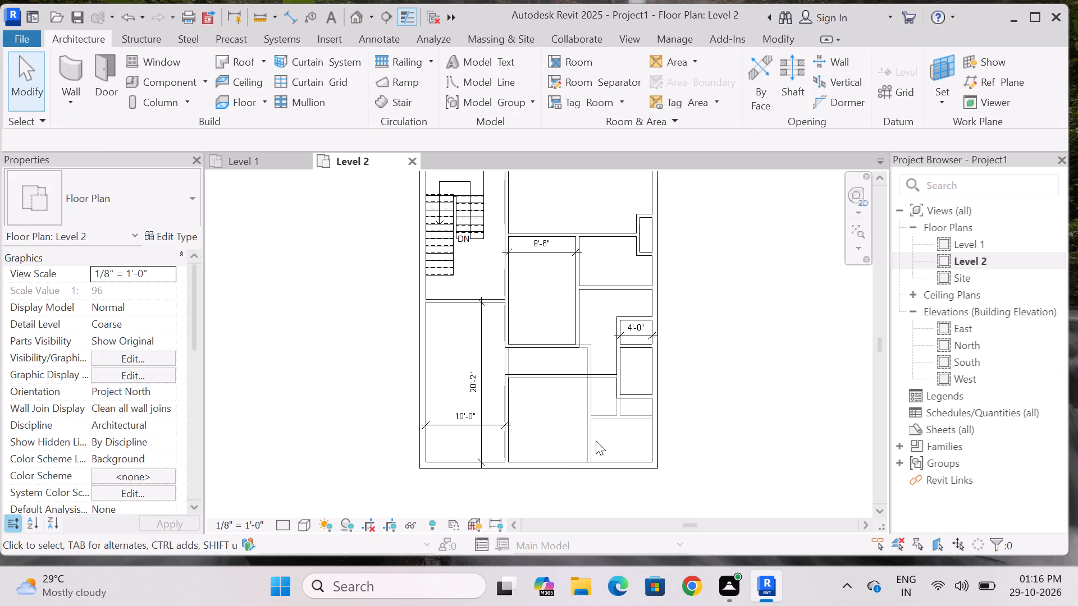
Examine the partition layout around the middle room, the small enclosures and the lower rooms of the Level 2 plan.
scroll(592, 440, "down", 2)
scroll(595, 436, "up", 3)
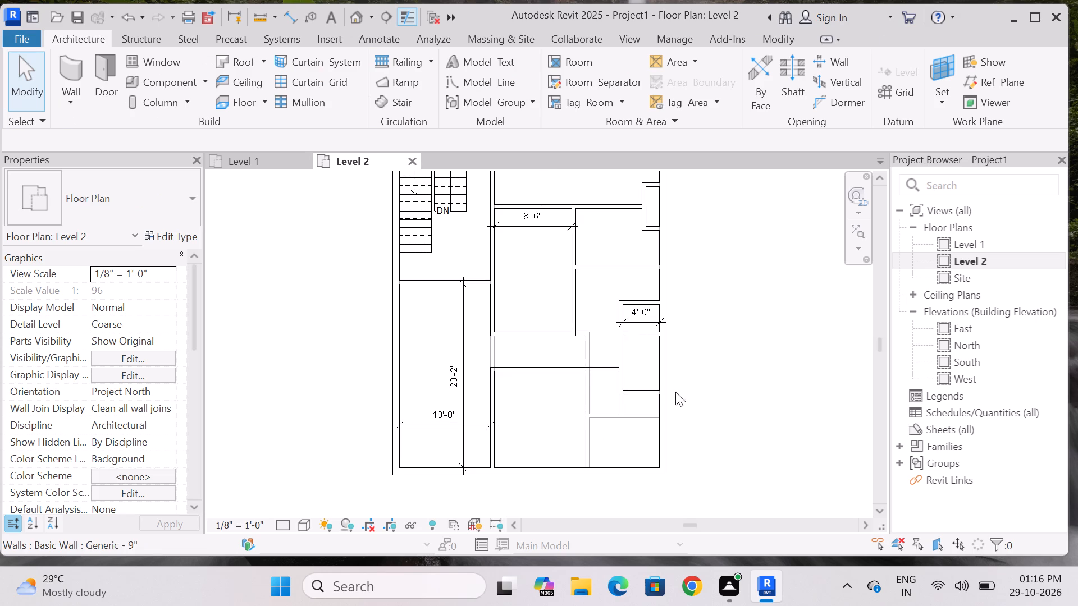
scroll(519, 328, "down", 3)
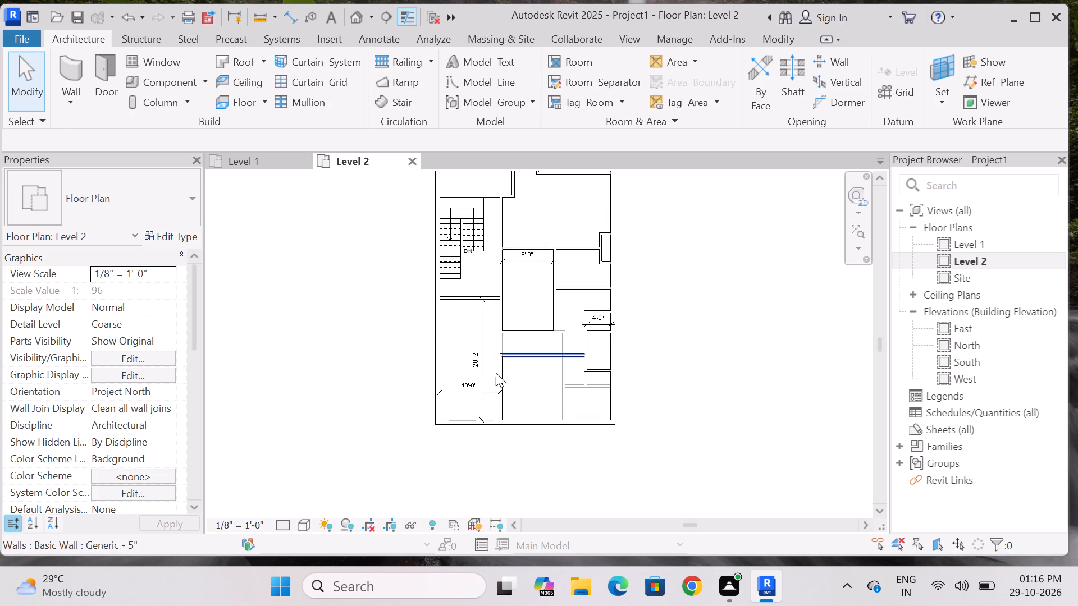
scroll(657, 252, "up", 4)
scroll(513, 318, "up", 2)
scroll(567, 287, "down", 3)
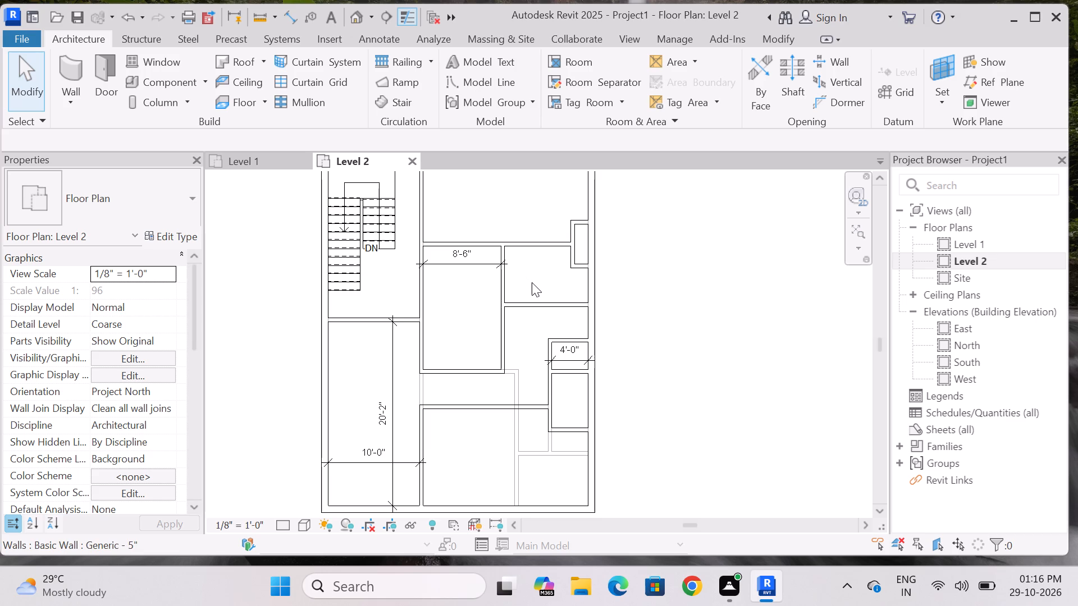
scroll(492, 354, "down", 2)
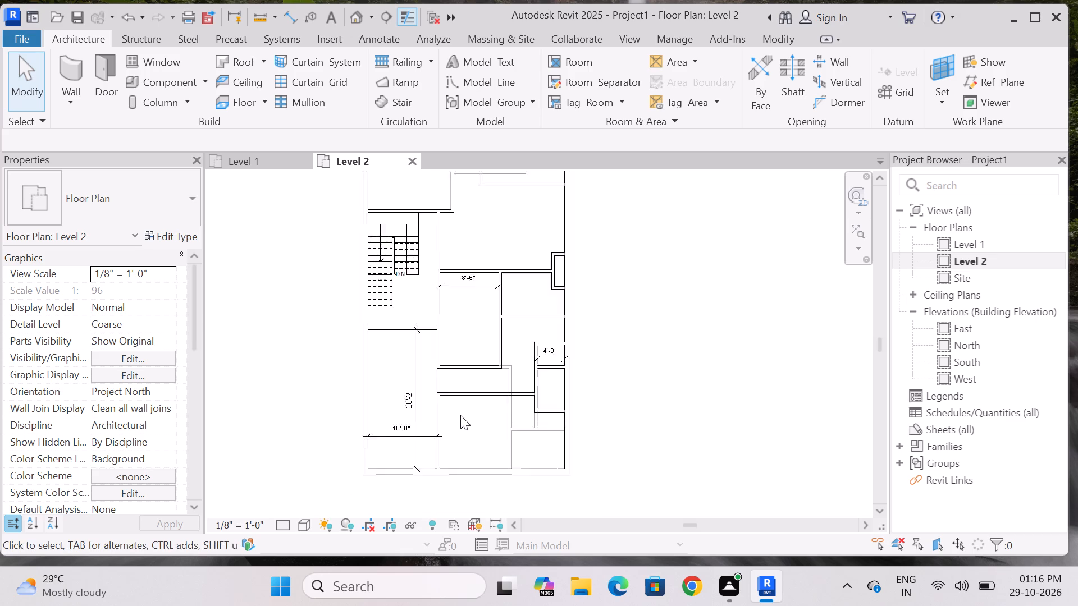
scroll(460, 415, "up", 2)
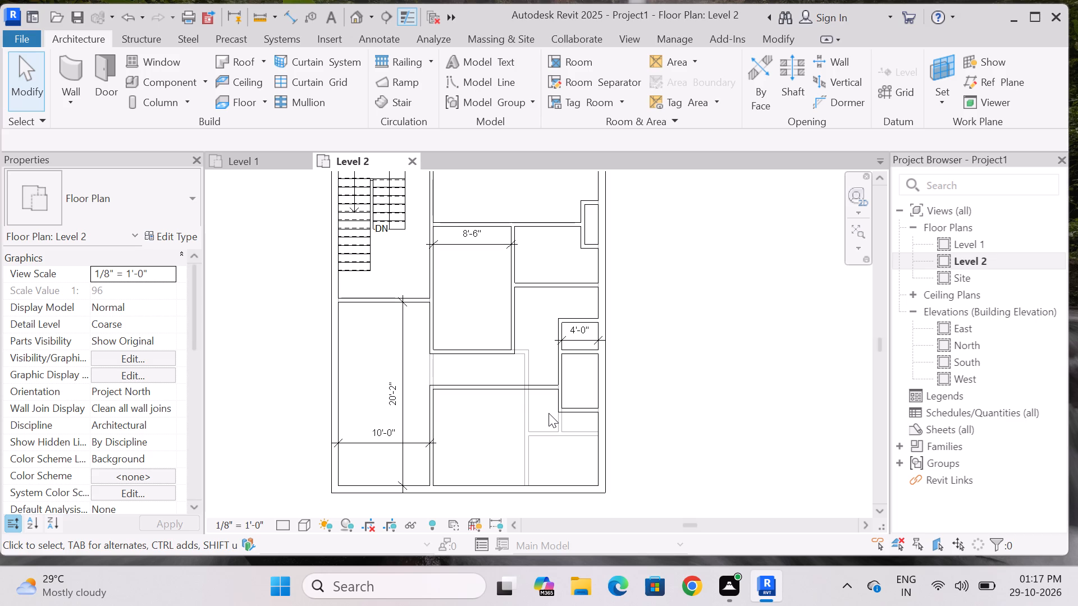
scroll(491, 218, "down", 3)
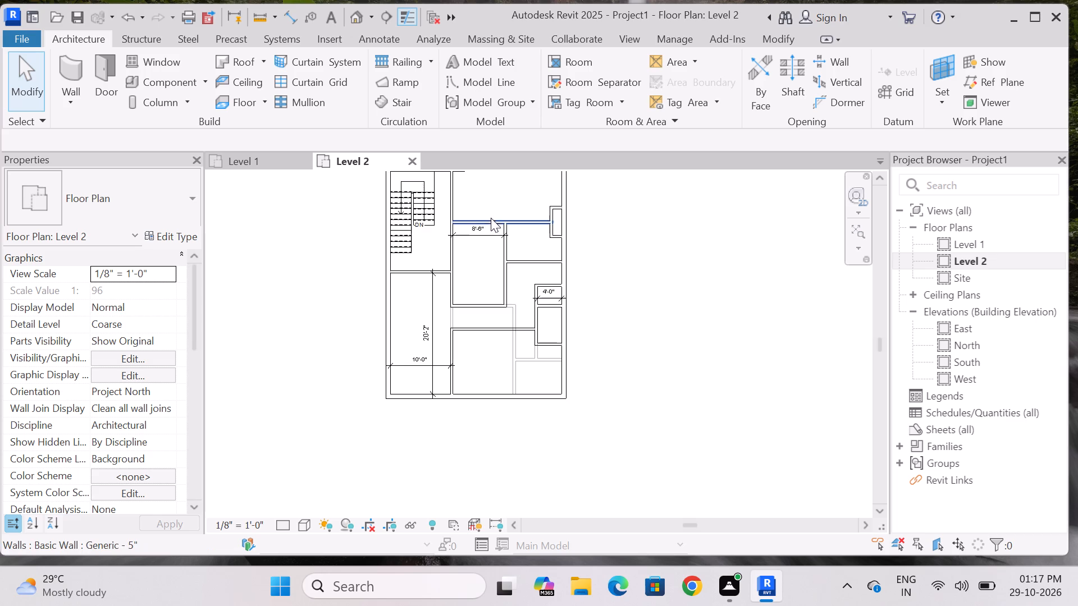
scroll(458, 382, "down", 2)
scroll(481, 332, "up", 4)
scroll(474, 400, "down", 1)
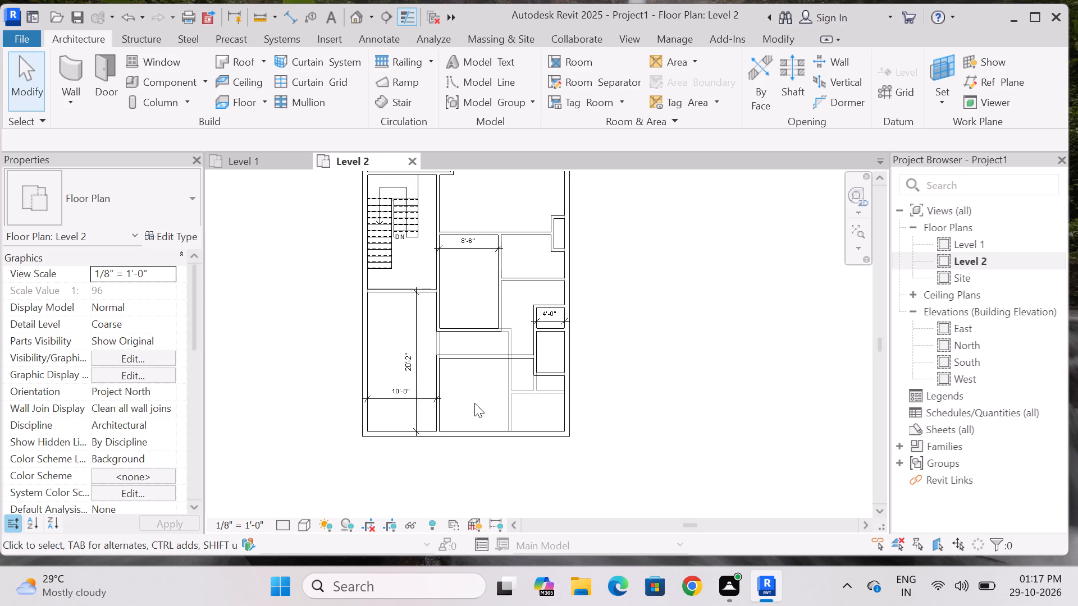
scroll(475, 405, "up", 1)
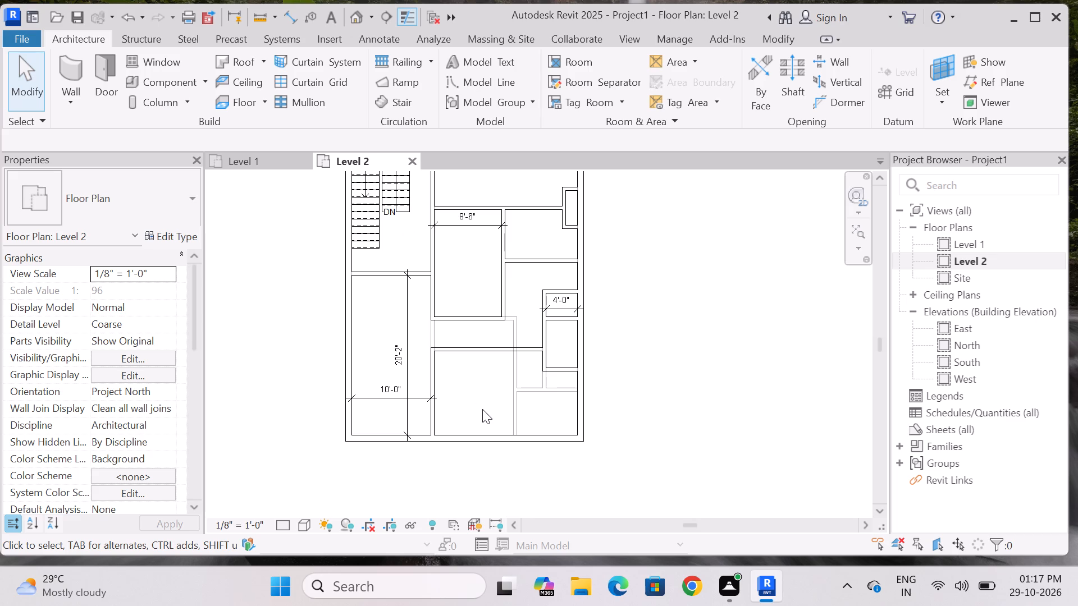
scroll(482, 409, "down", 2)
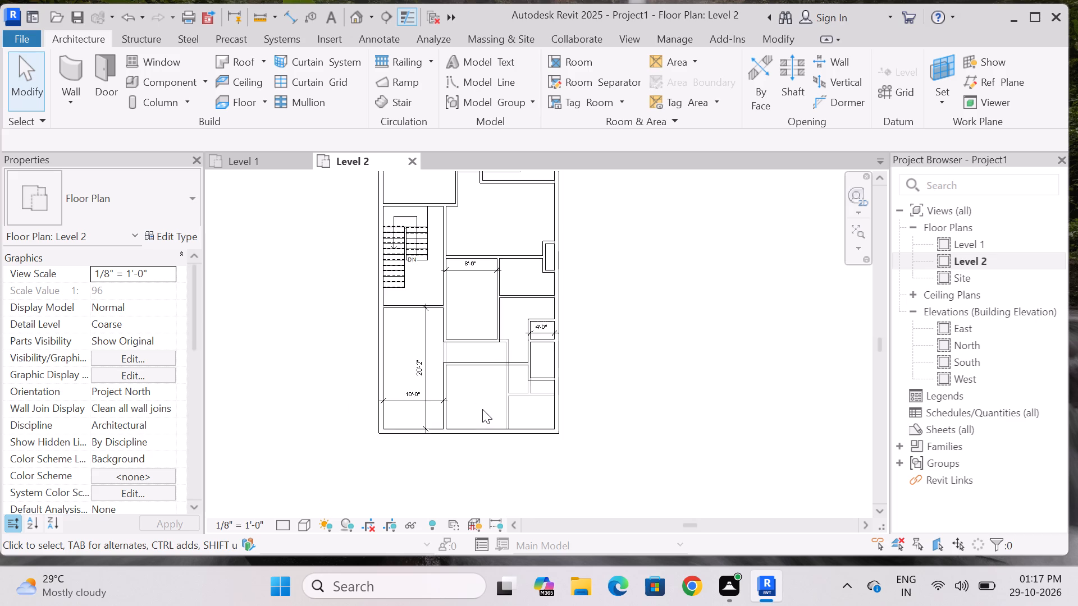
scroll(482, 409, "down", 4)
scroll(486, 332, "up", 9)
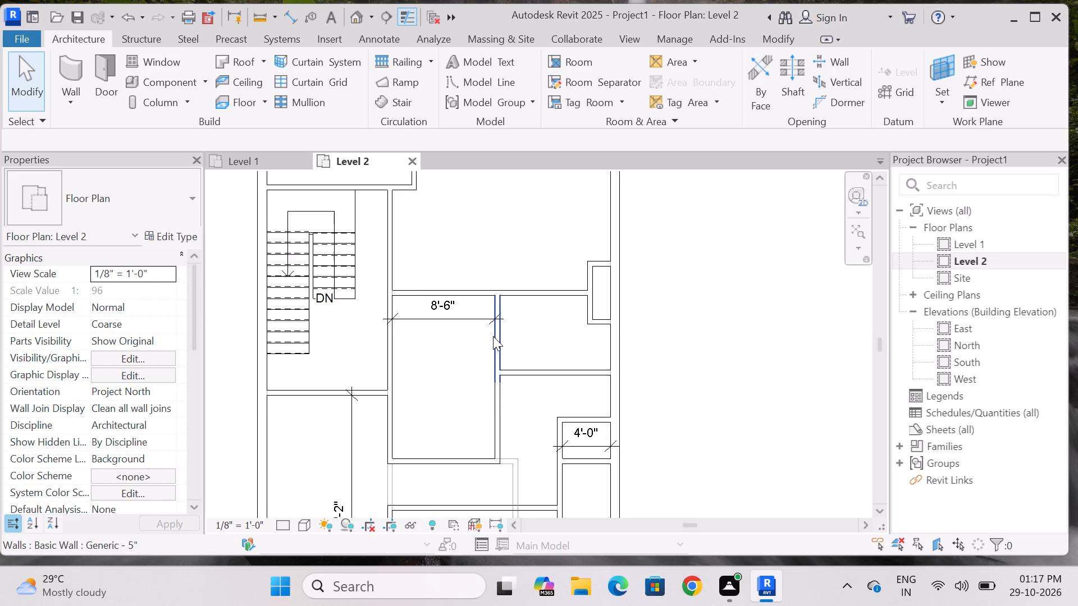
scroll(531, 343, "up", 2)
scroll(531, 343, "down", 3)
scroll(536, 403, "up", 3)
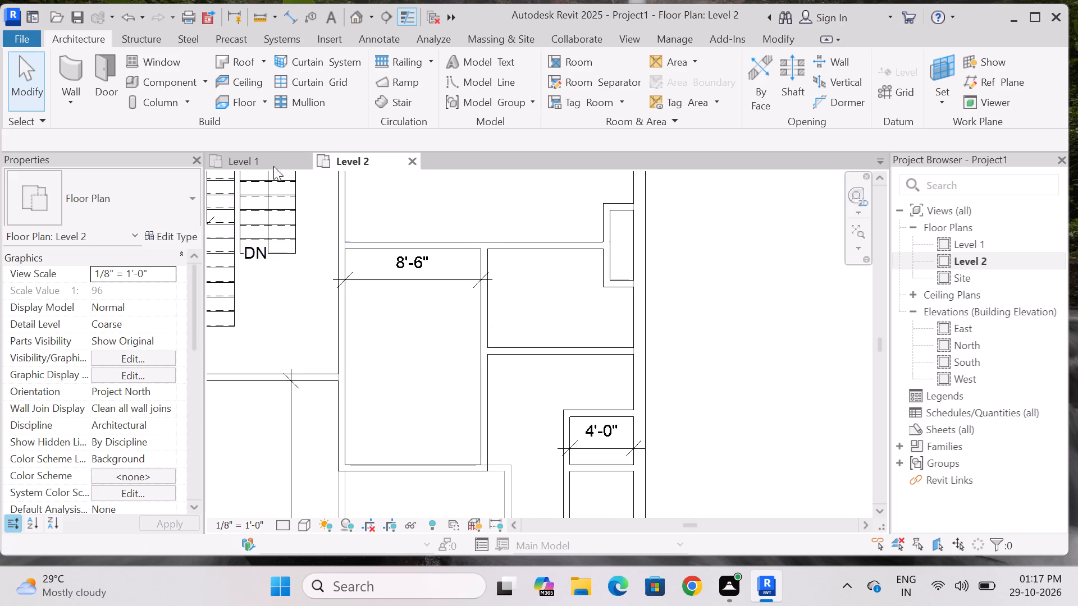
Draw a Generic - 5" partition about 7'-4" south from the corridor-side room's north wall, starting 3' east of its northwest corner.
left_click(76, 66)
scroll(598, 266, "down", 3)
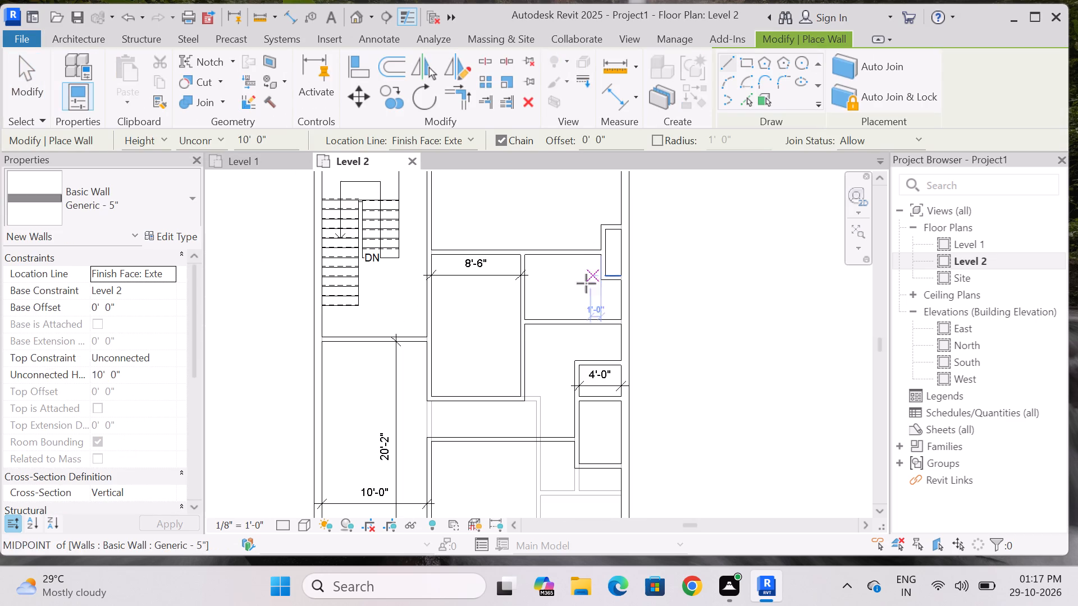
scroll(590, 391, "up", 3)
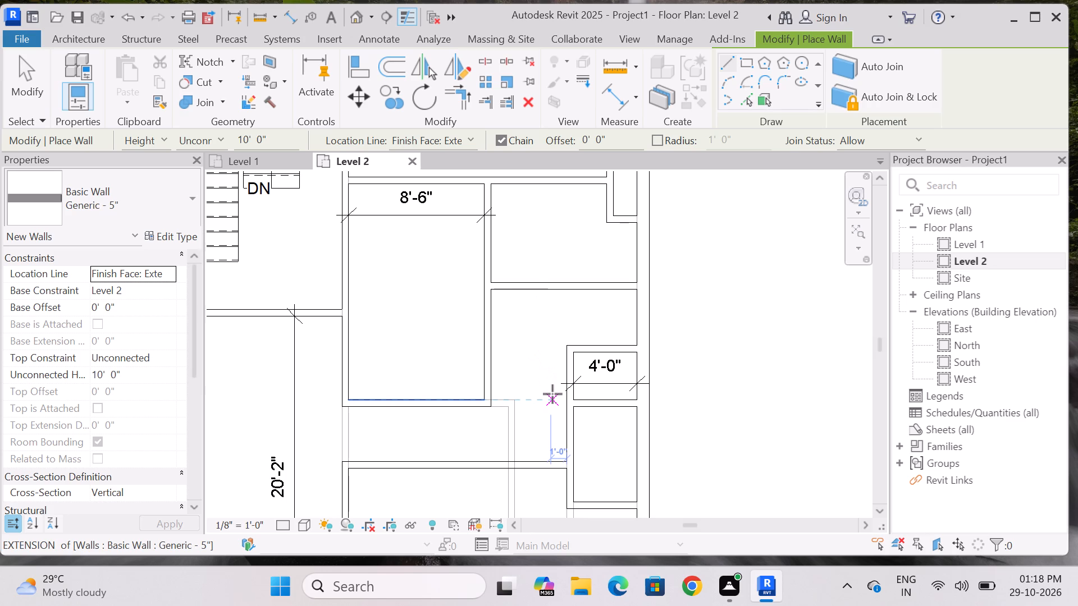
left_click(71, 40)
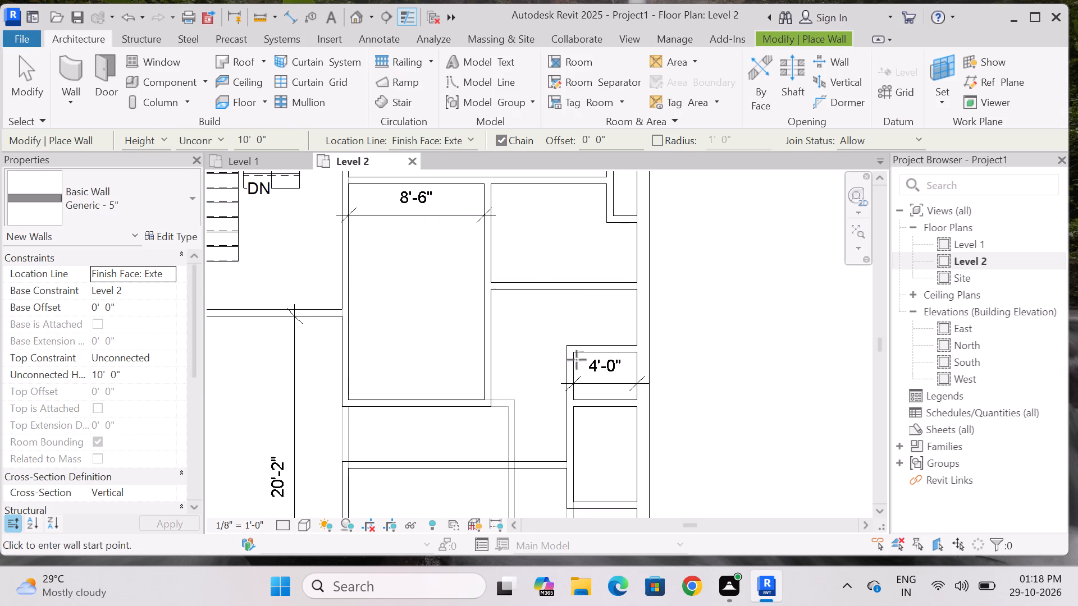
scroll(539, 302, "up", 2)
scroll(483, 288, "up", 4)
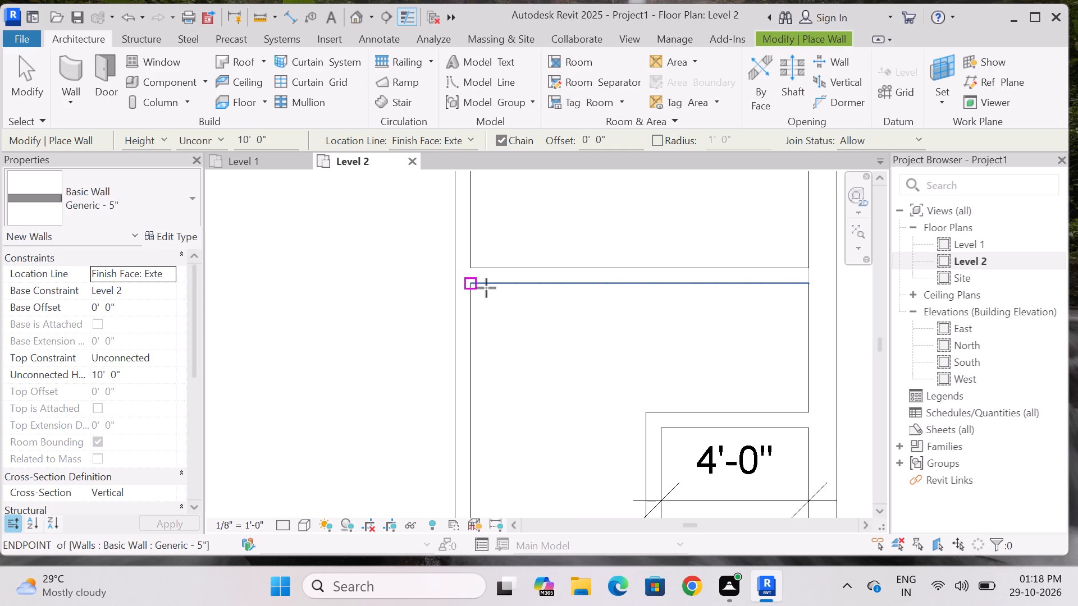
scroll(491, 288, "down", 4)
scroll(491, 288, "up", 2)
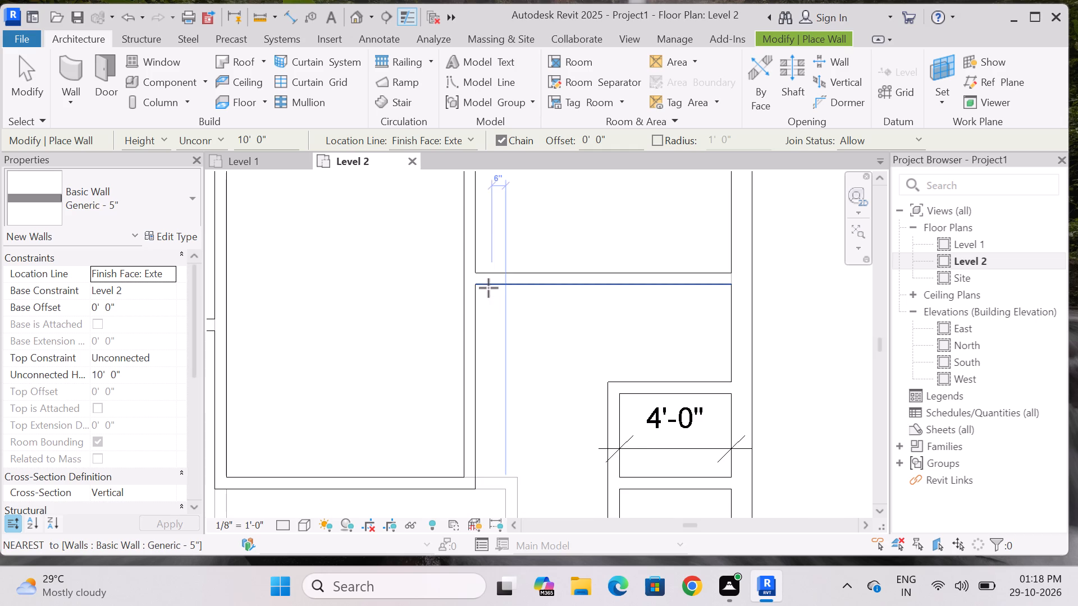
middle_click_drag(486, 290, 487, 301)
key("3")
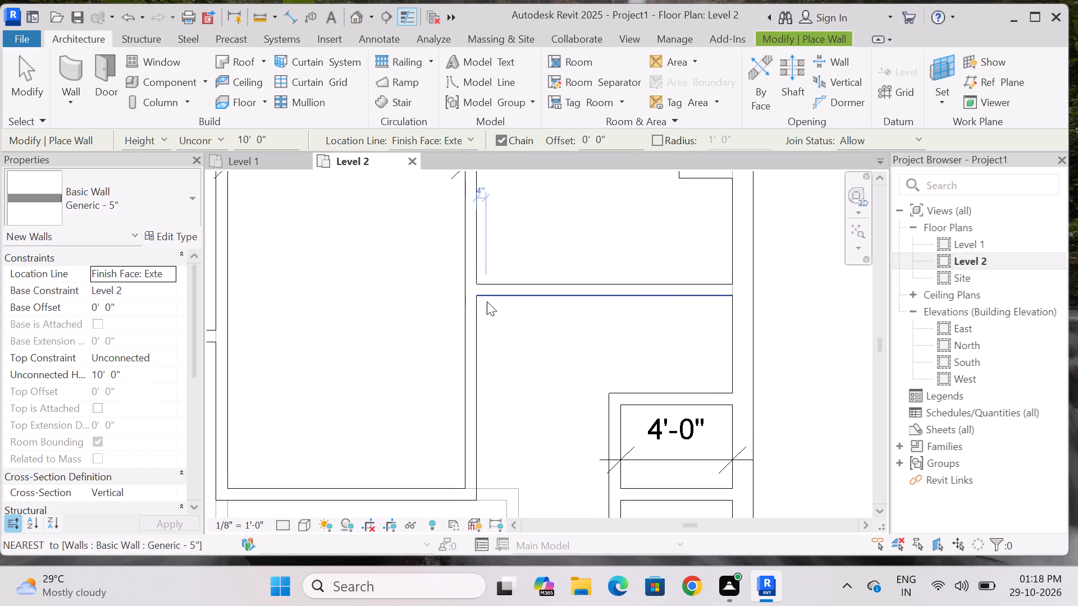
key("apostrophe")
key("Return")
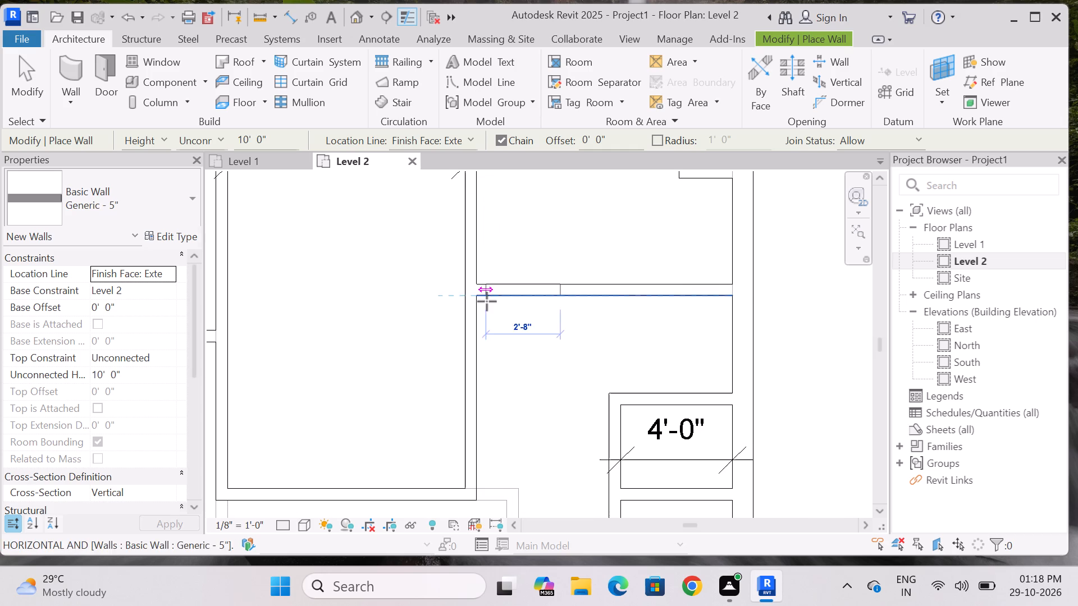
middle_click_drag(563, 438, 559, 334)
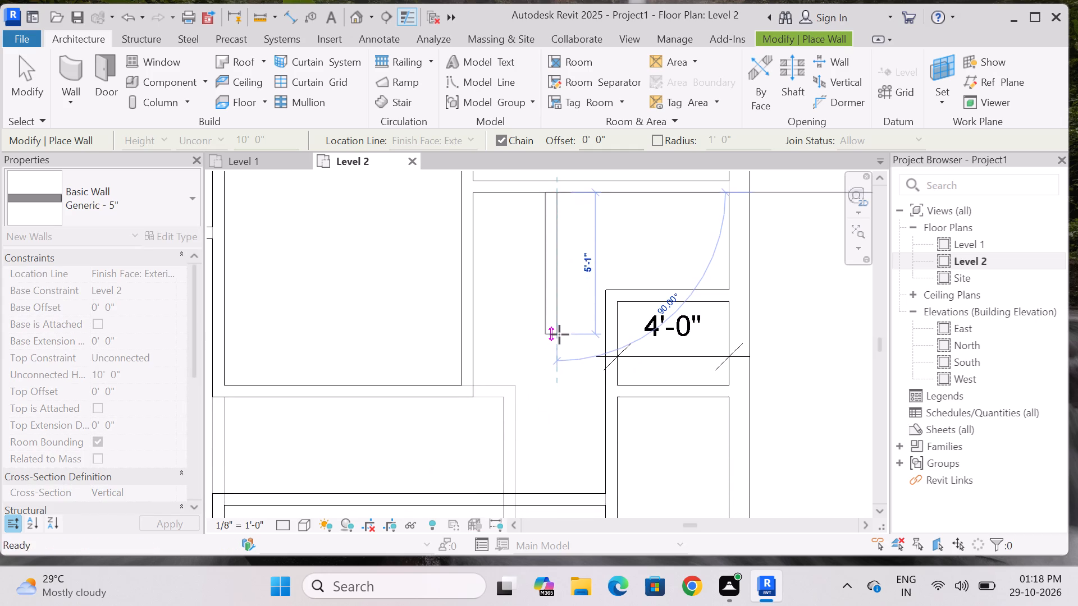
middle_click_drag(558, 380, 558, 373)
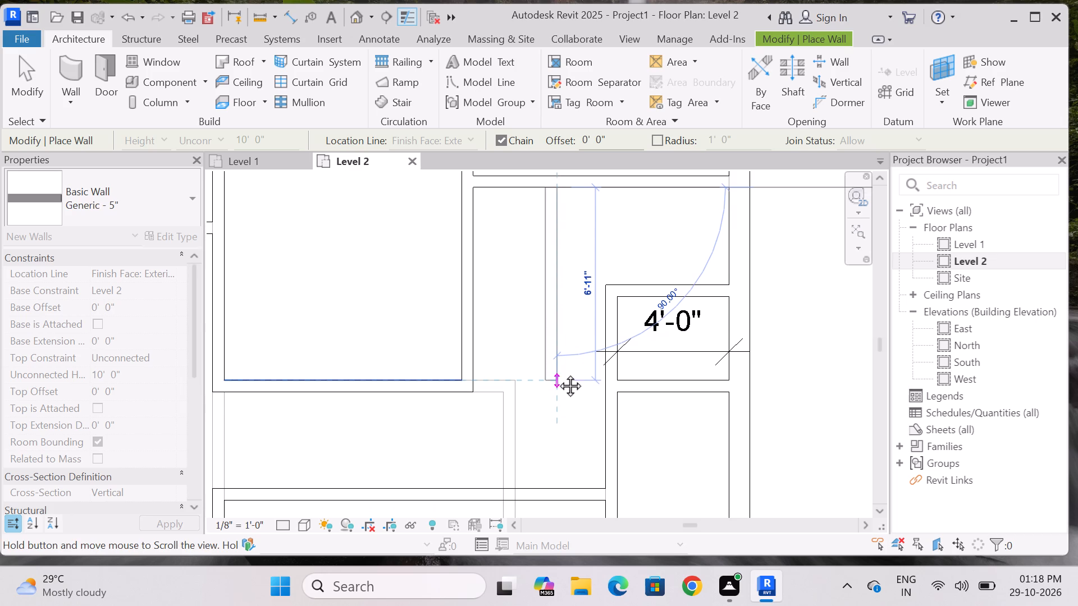
middle_click_drag(558, 373, 558, 366)
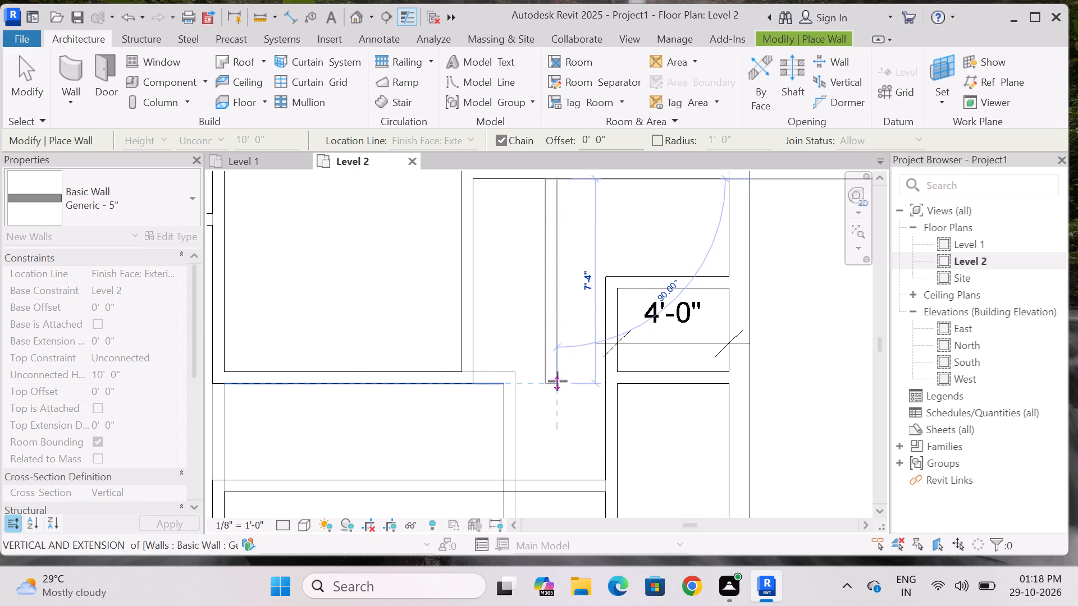
left_click(558, 381)
Flip and continue the partition about 1'-9" east to the small enclosure's west wall, closing the L-shaped run.
key("space")
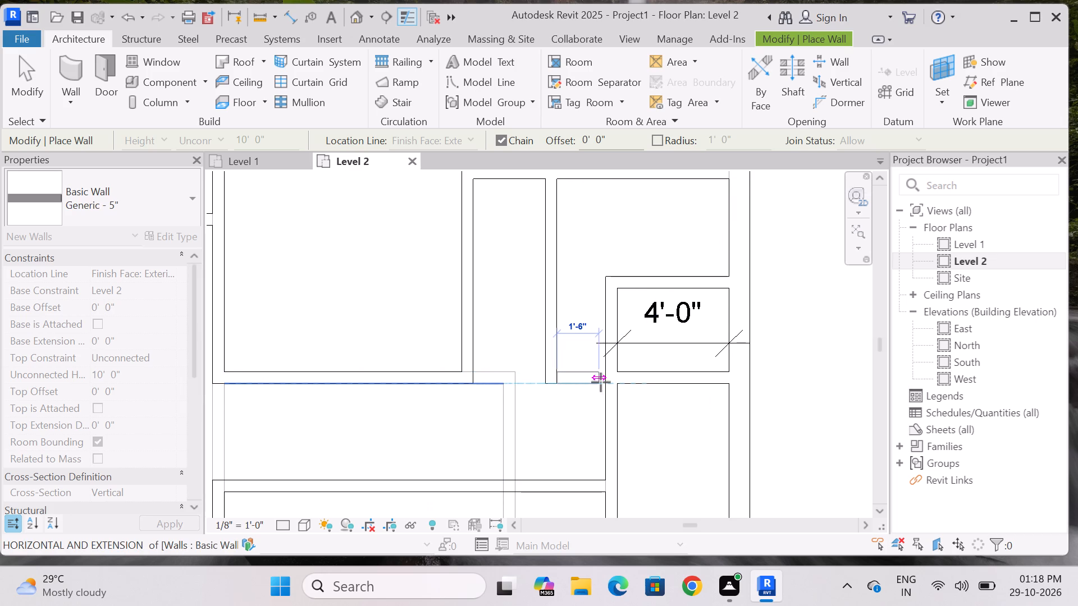
left_click(602, 382)
key("Escape")
key("Escape")
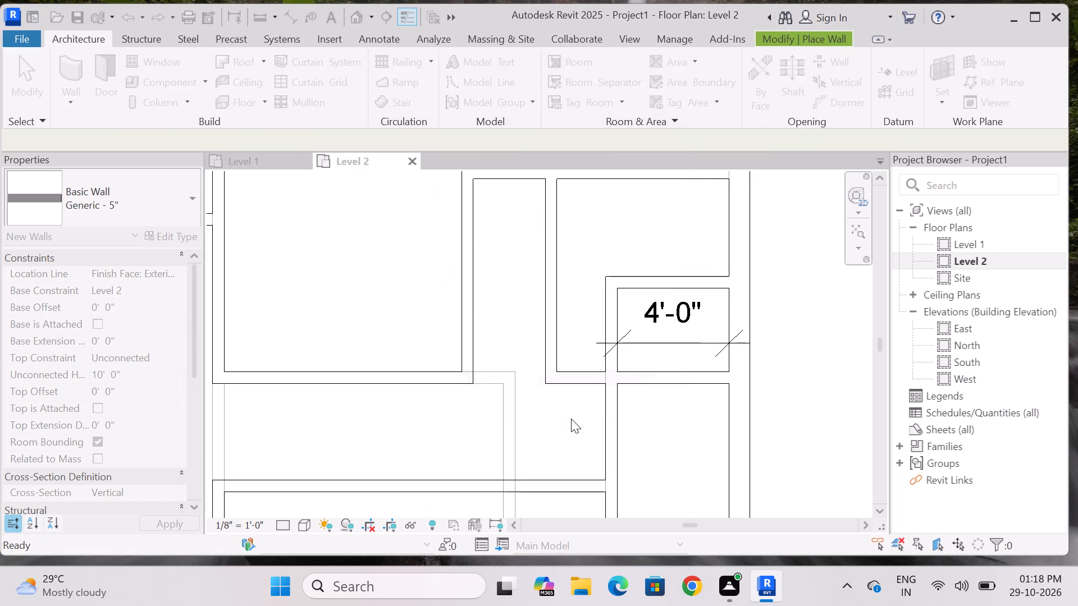
scroll(551, 394, "down", 5)
key("Escape")
scroll(590, 299, "down", 3)
scroll(609, 345, "up", 3)
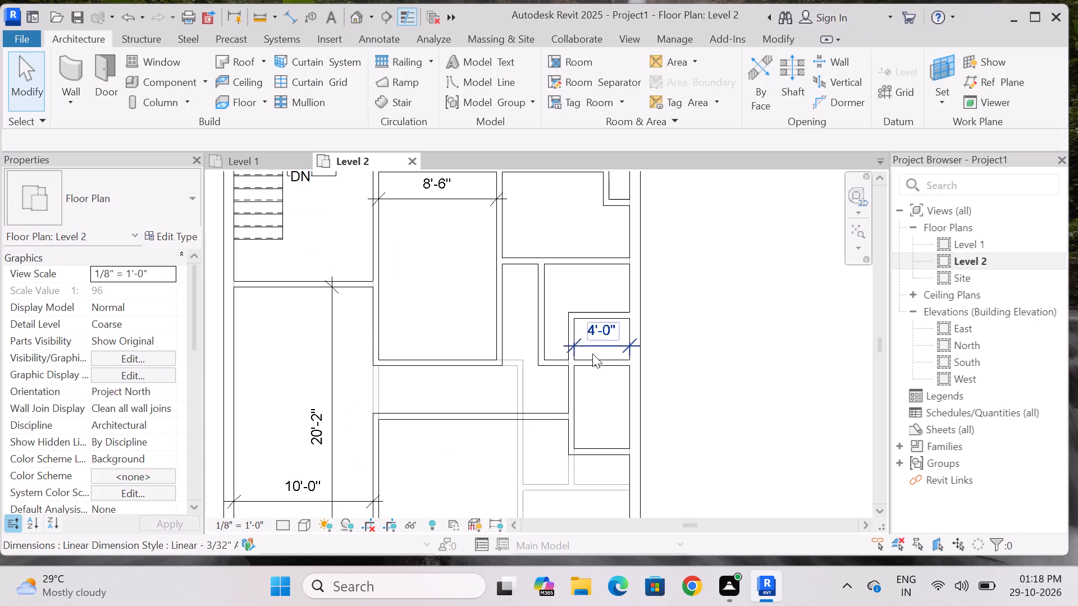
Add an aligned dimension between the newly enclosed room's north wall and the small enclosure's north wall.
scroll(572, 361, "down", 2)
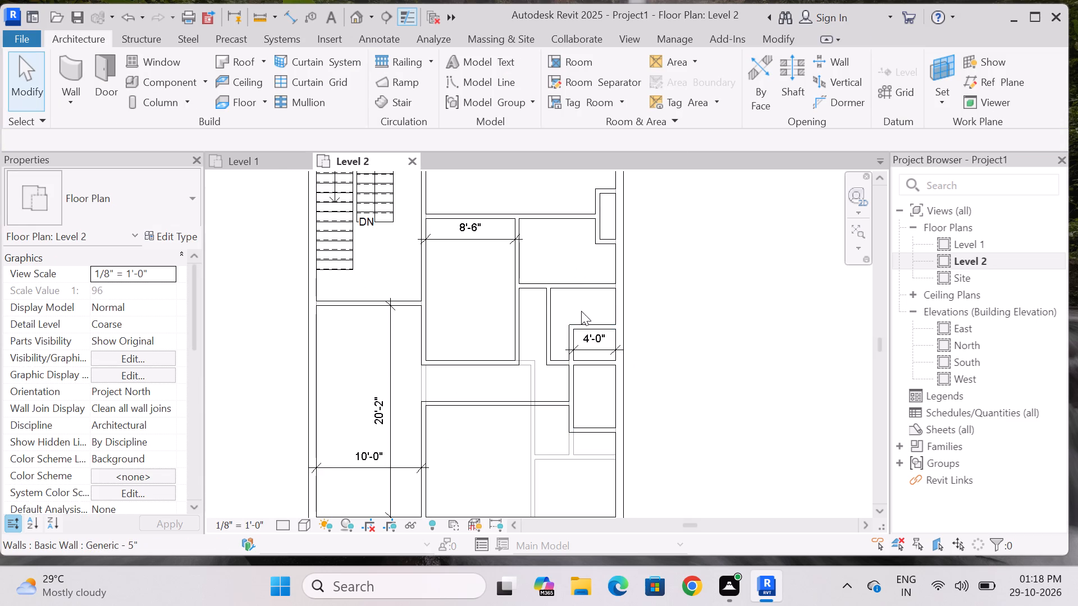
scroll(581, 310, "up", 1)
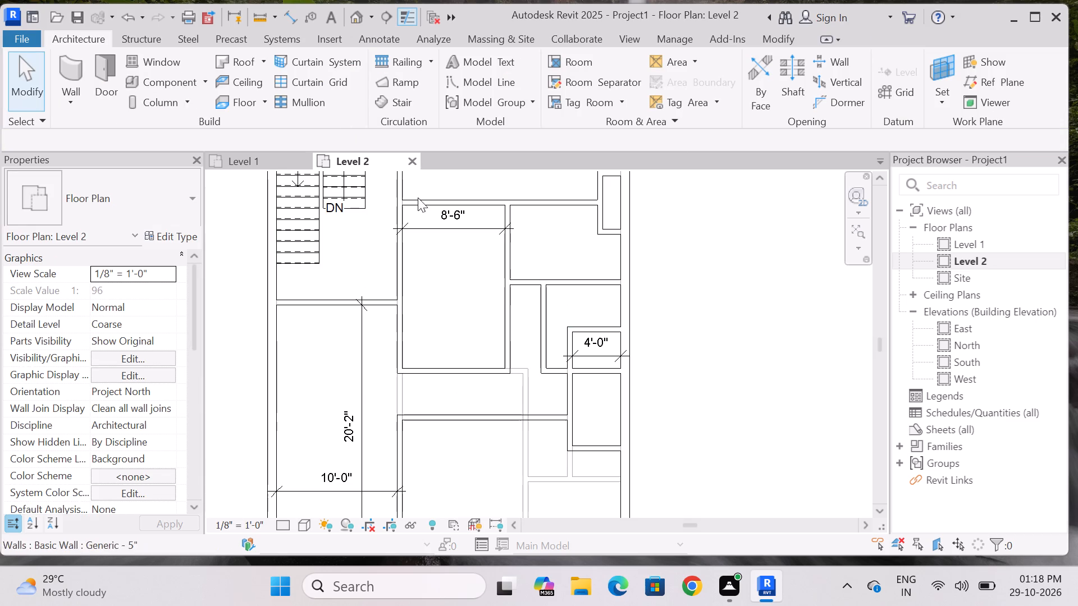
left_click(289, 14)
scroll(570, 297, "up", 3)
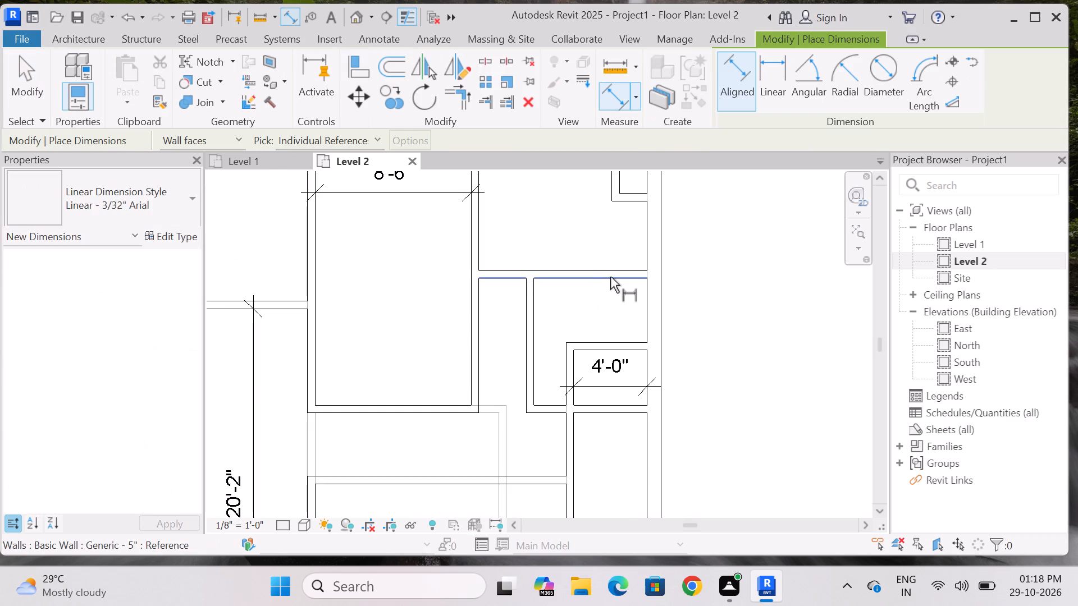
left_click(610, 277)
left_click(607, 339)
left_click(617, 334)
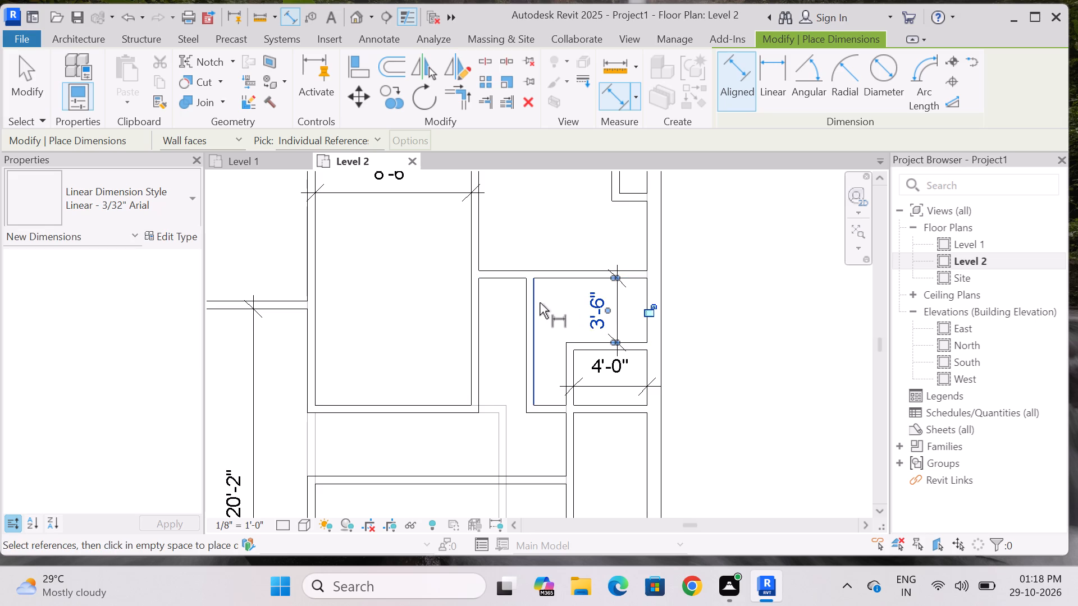
Measure the newly enclosed room's width from the new north-south partition to the exterior wall.
left_click_drag(540, 302, 549, 307)
left_click(642, 300)
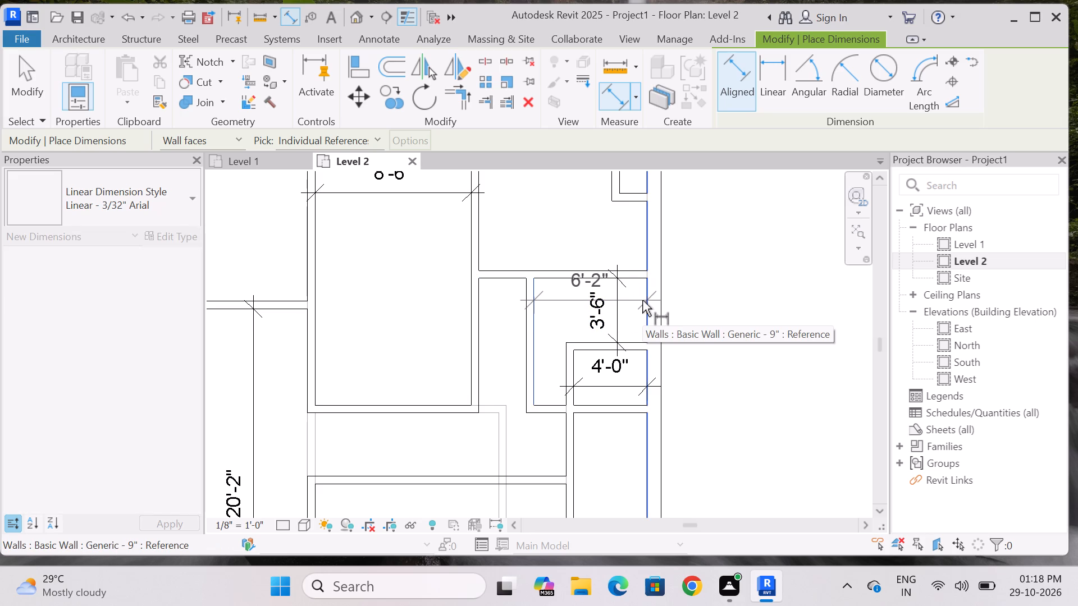
key("Escape")
key("Escape")
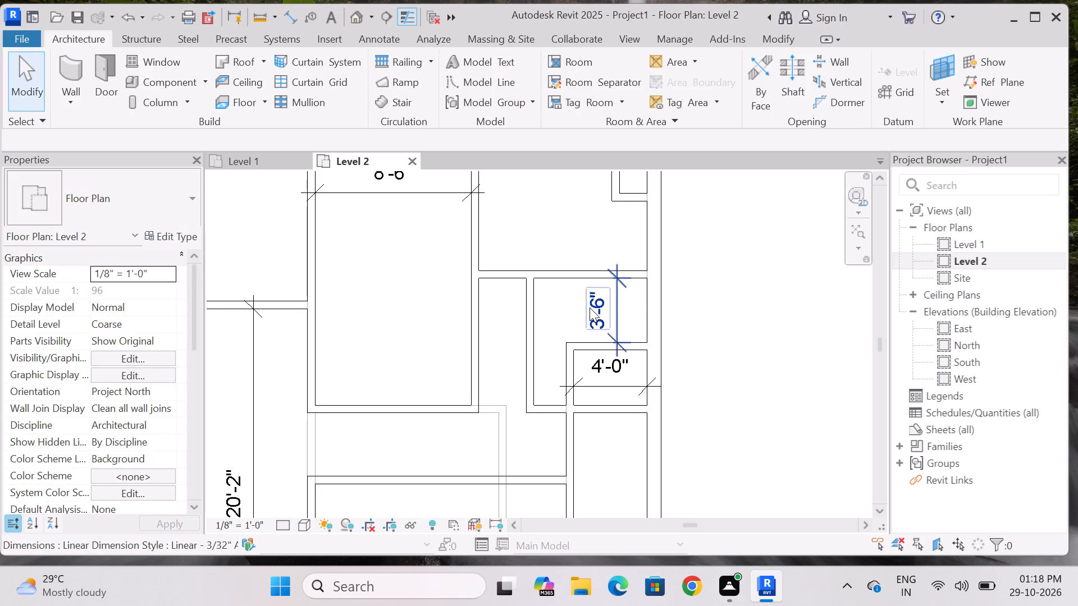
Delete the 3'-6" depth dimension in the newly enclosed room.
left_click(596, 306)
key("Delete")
Measure the gap between the new north-south partition and the small enclosure's west wall.
scroll(575, 305, "down", 3)
scroll(590, 357, "up", 2)
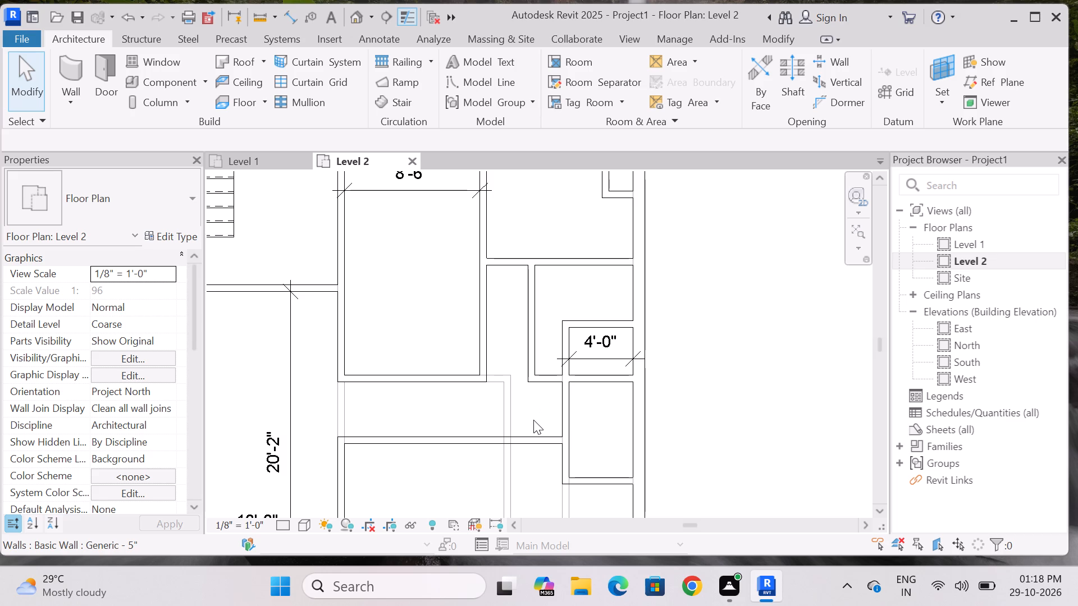
scroll(549, 374, "up", 4)
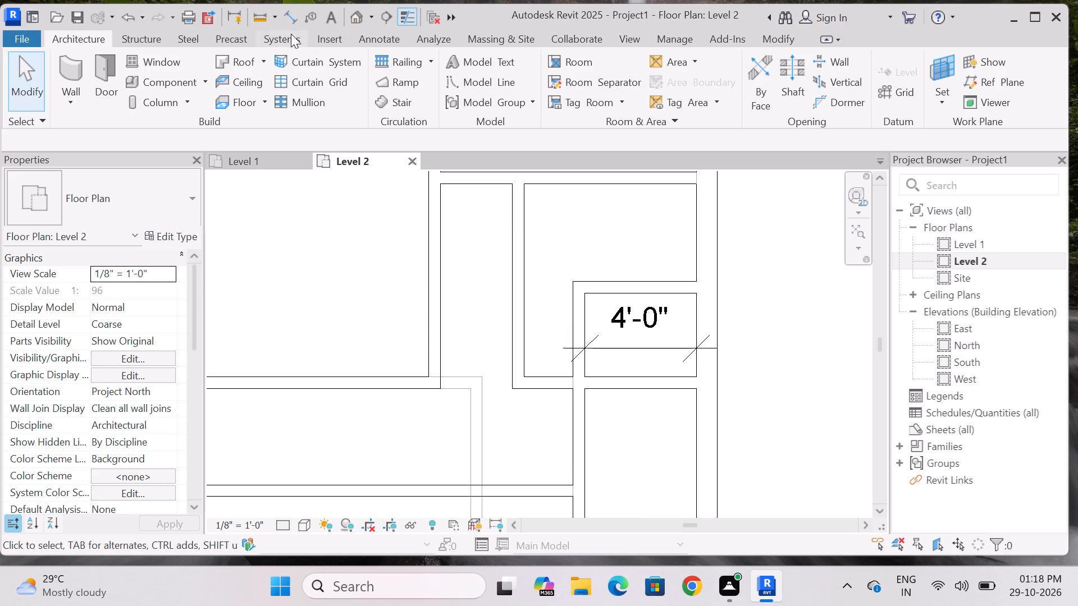
left_click(293, 16)
left_click(525, 341)
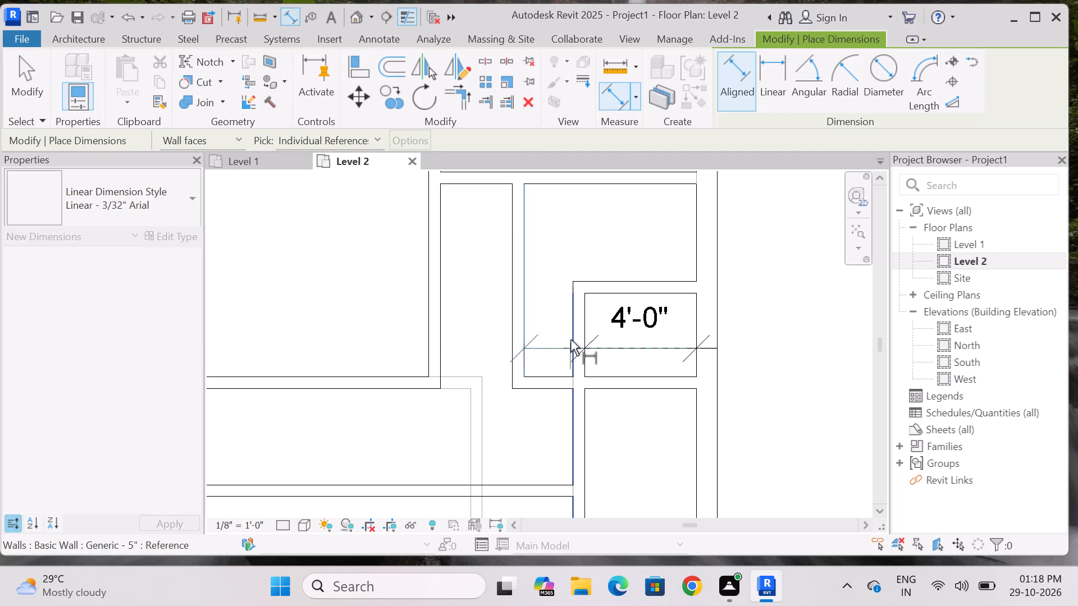
left_click(571, 320)
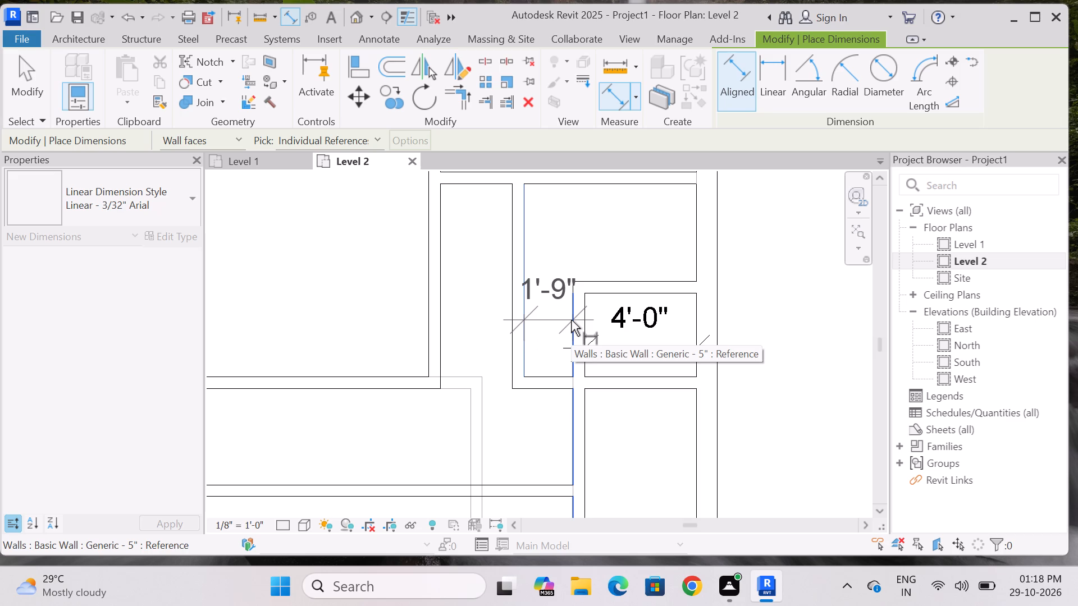
key("Escape")
key("Escape")
Examine the Level 2 partition layout around the new L-shaped partition, the small enclosures, and the rooms to the south and north.
scroll(493, 321, "down", 4)
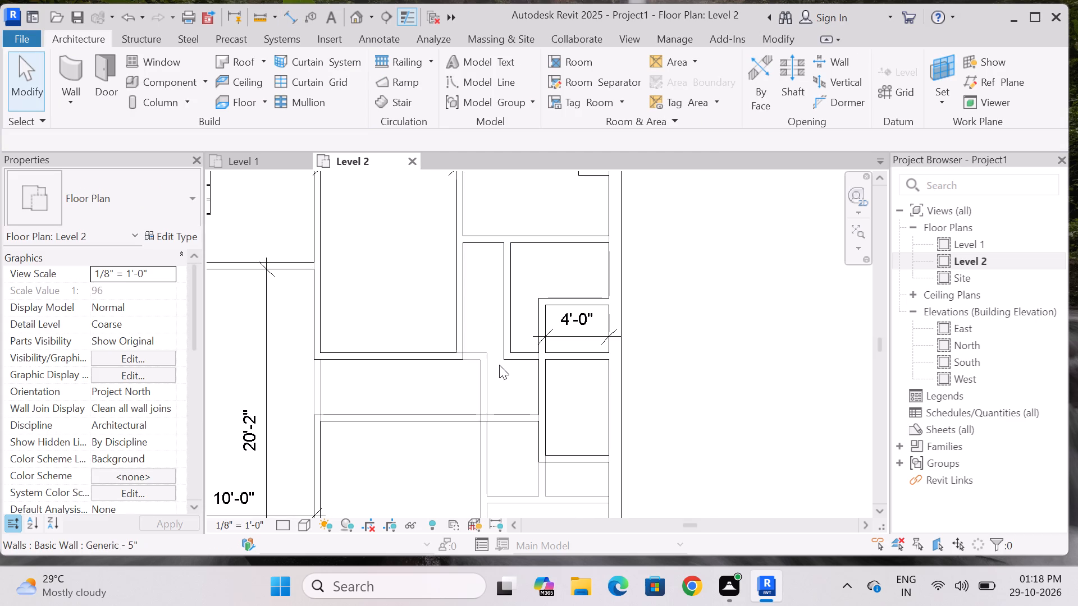
scroll(500, 366, "up", 2)
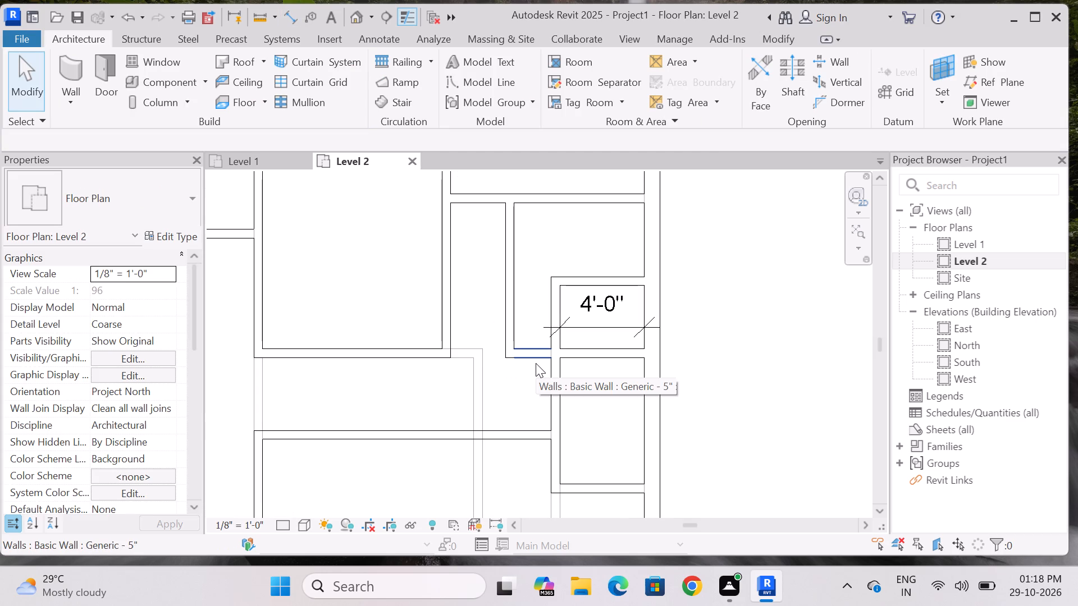
scroll(536, 363, "up", 4)
scroll(526, 368, "down", 4)
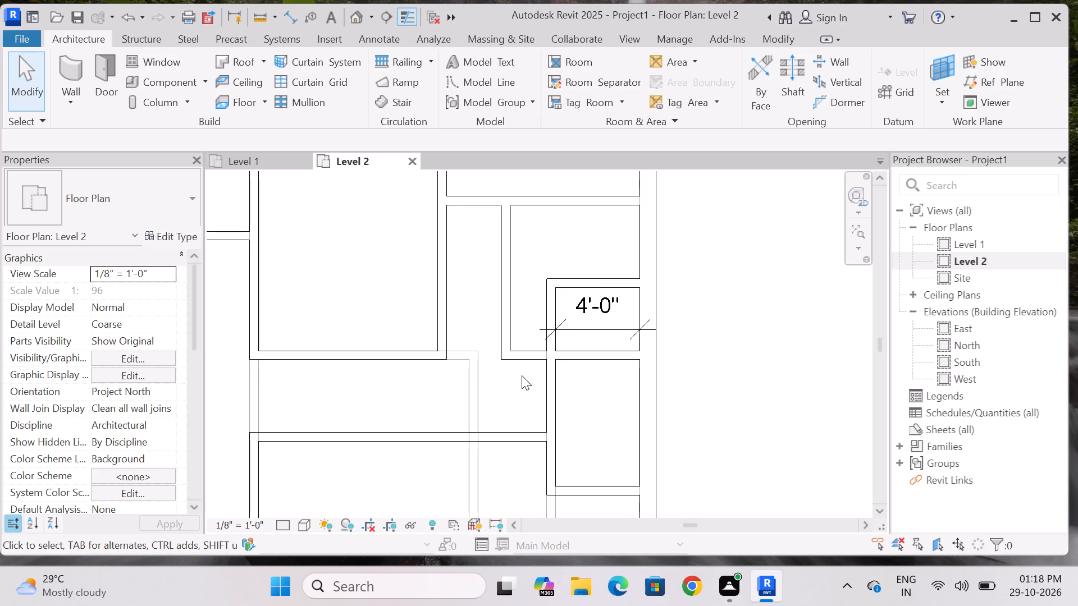
scroll(522, 375, "down", 2)
scroll(522, 375, "up", 2)
scroll(522, 375, "down", 1)
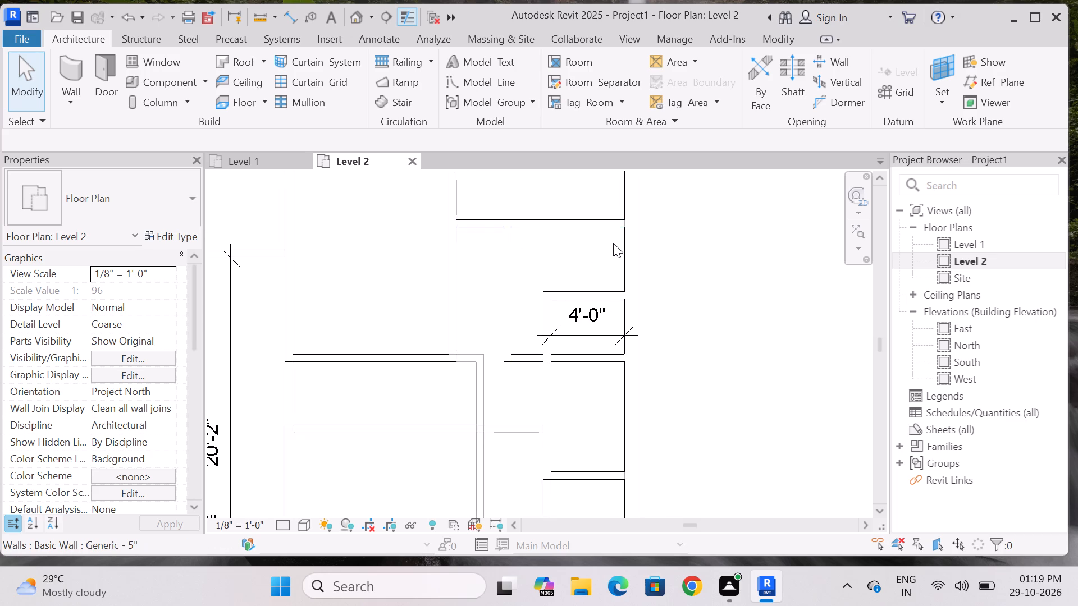
scroll(518, 375, "up", 2)
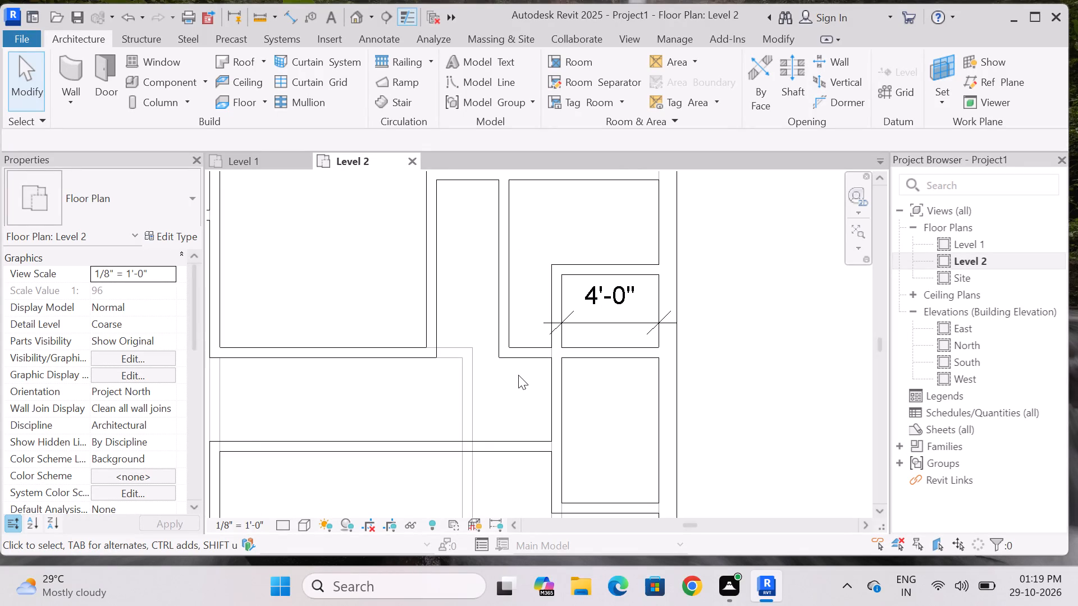
scroll(499, 348, "down", 2)
scroll(503, 400, "up", 2)
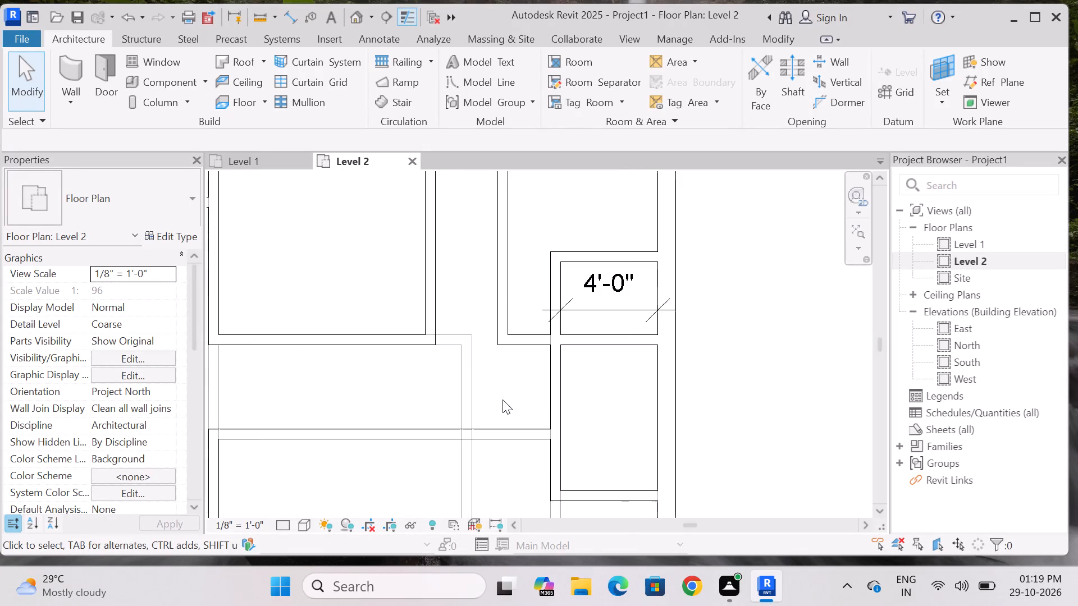
scroll(503, 400, "down", 4)
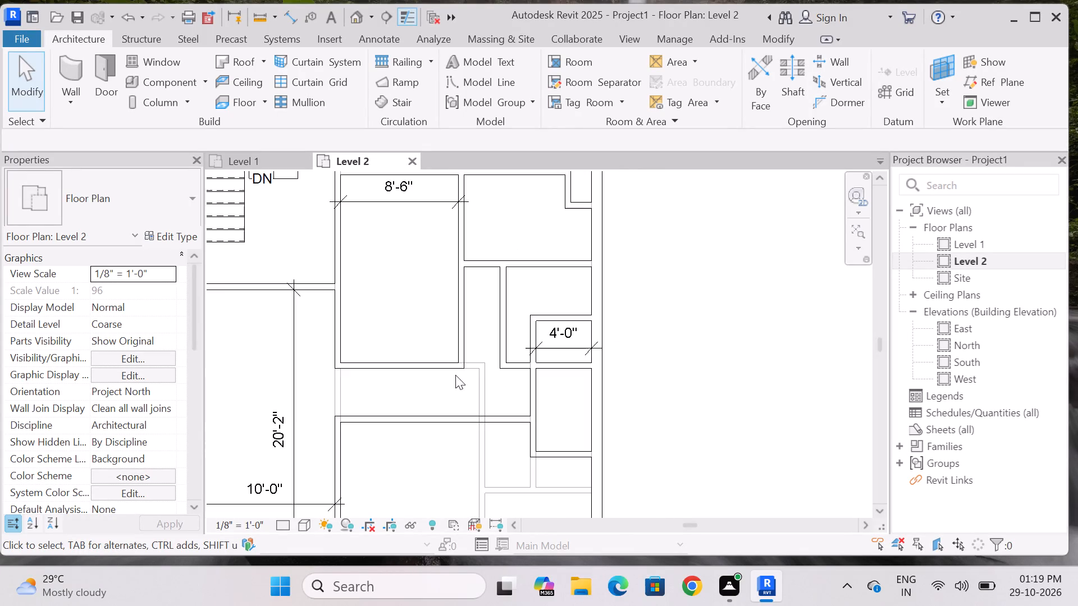
scroll(425, 344, "down", 1)
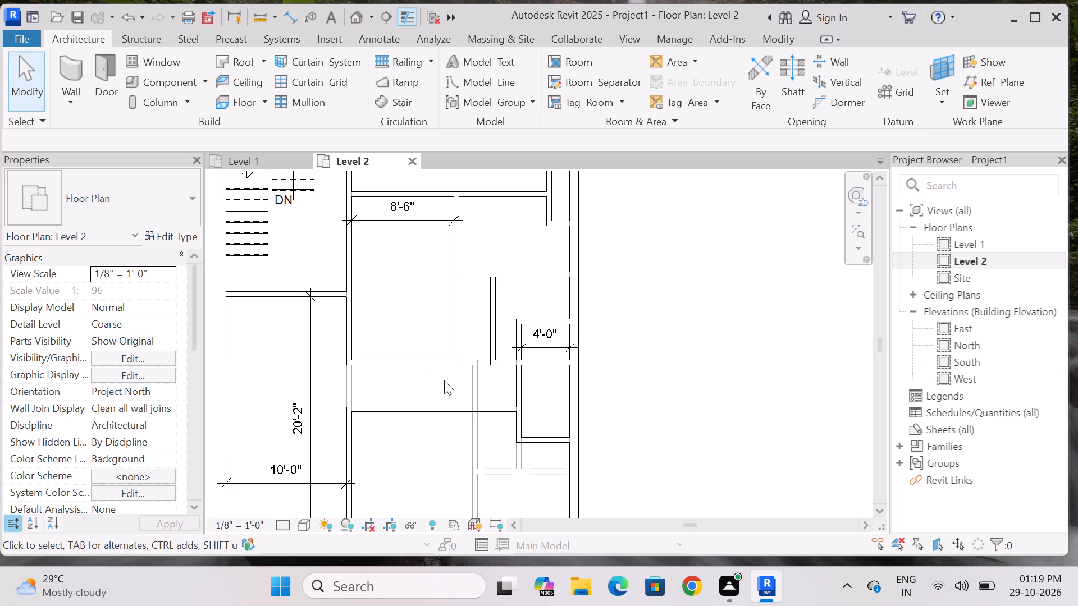
scroll(615, 301, "down", 5)
scroll(568, 347, "up", 3)
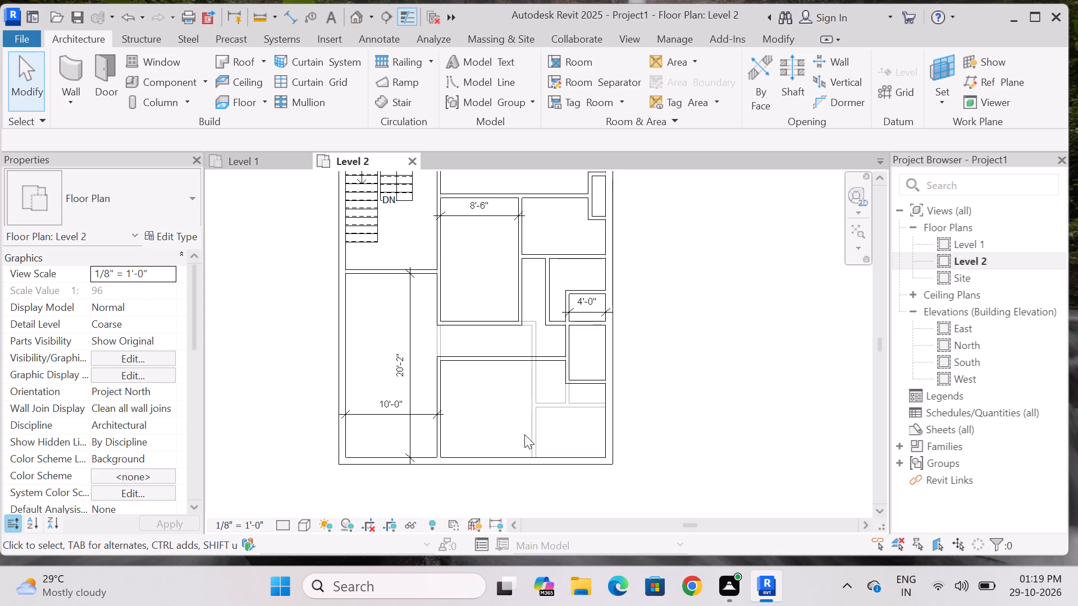
scroll(579, 417, "down", 2)
scroll(601, 291, "up", 3)
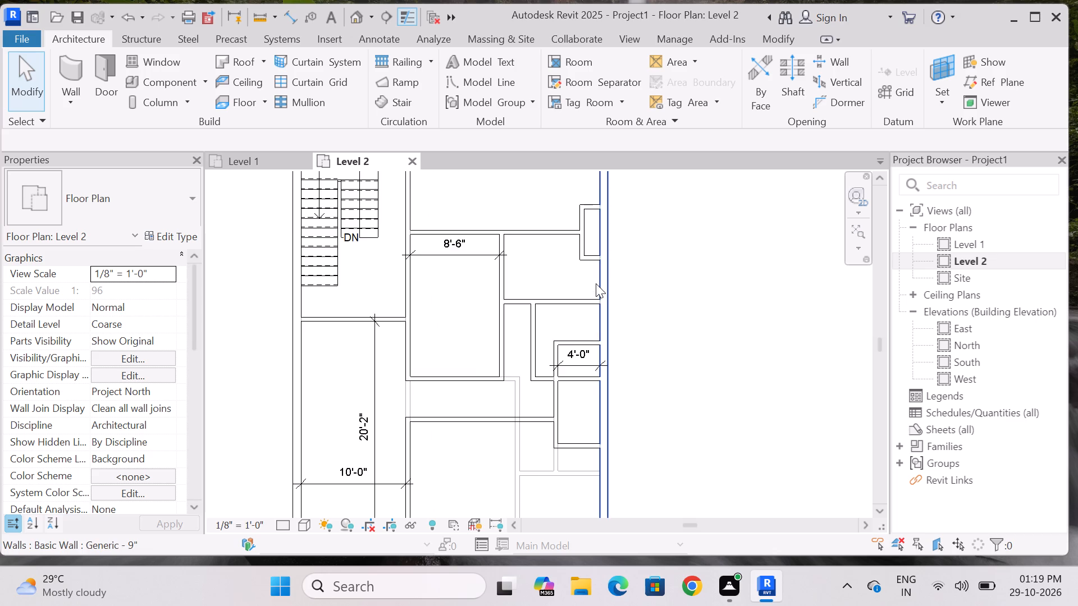
scroll(596, 281, "up", 1)
scroll(596, 338, "down", 4)
scroll(591, 189, "up", 6)
scroll(615, 292, "down", 2)
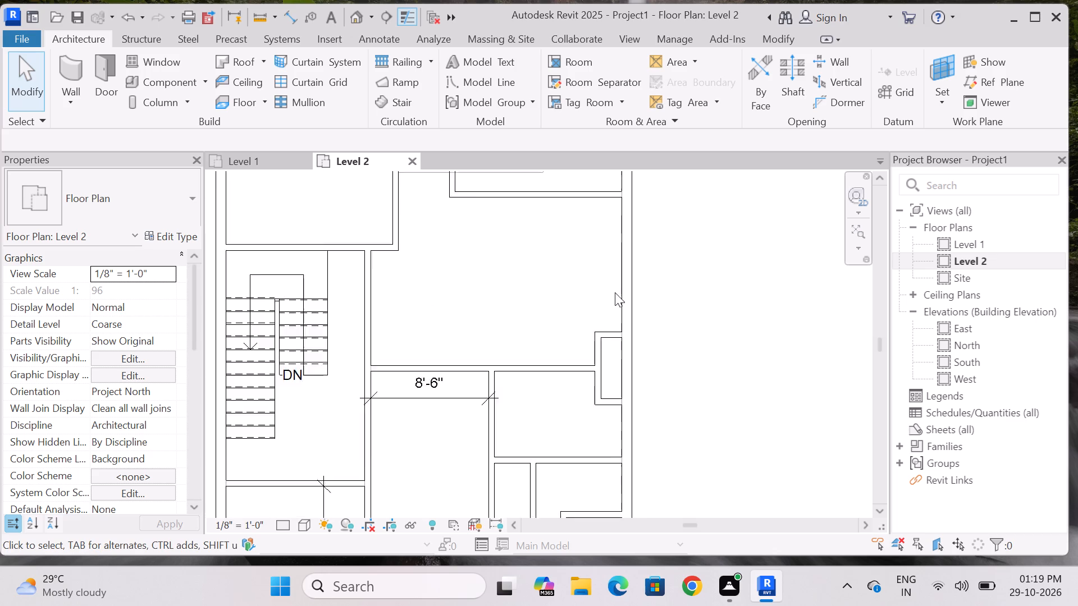
Copy the four walls of the northern small enclosure on the east exterior wall and paste them aligned to Level 1.
scroll(596, 348, "up", 7)
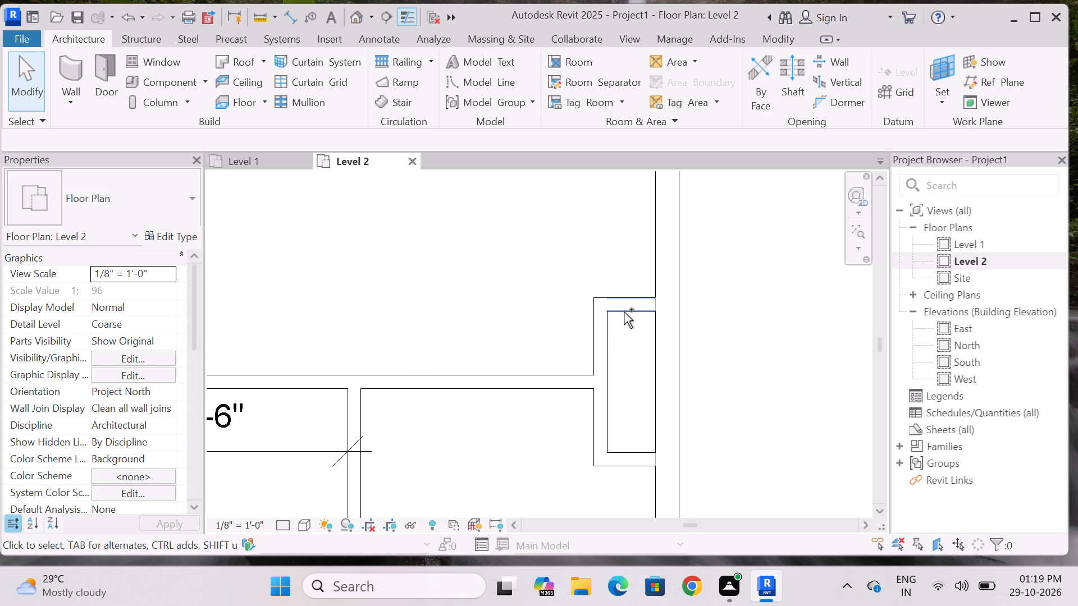
left_click(624, 312, "ctrl")
left_click(602, 325, "ctrl")
left_click(600, 426, "ctrl")
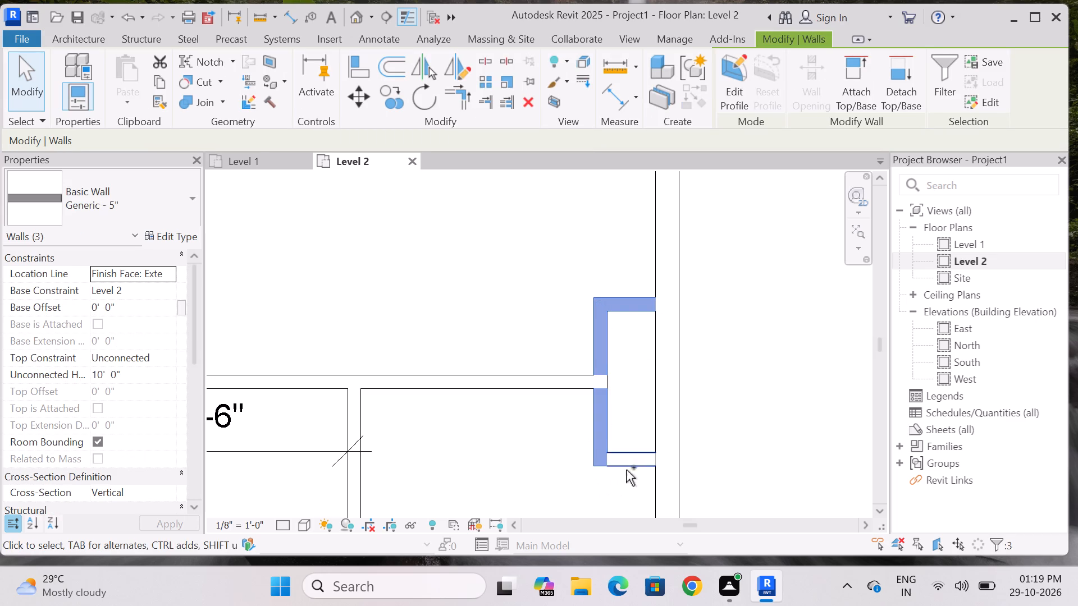
left_click(634, 464, "ctrl")
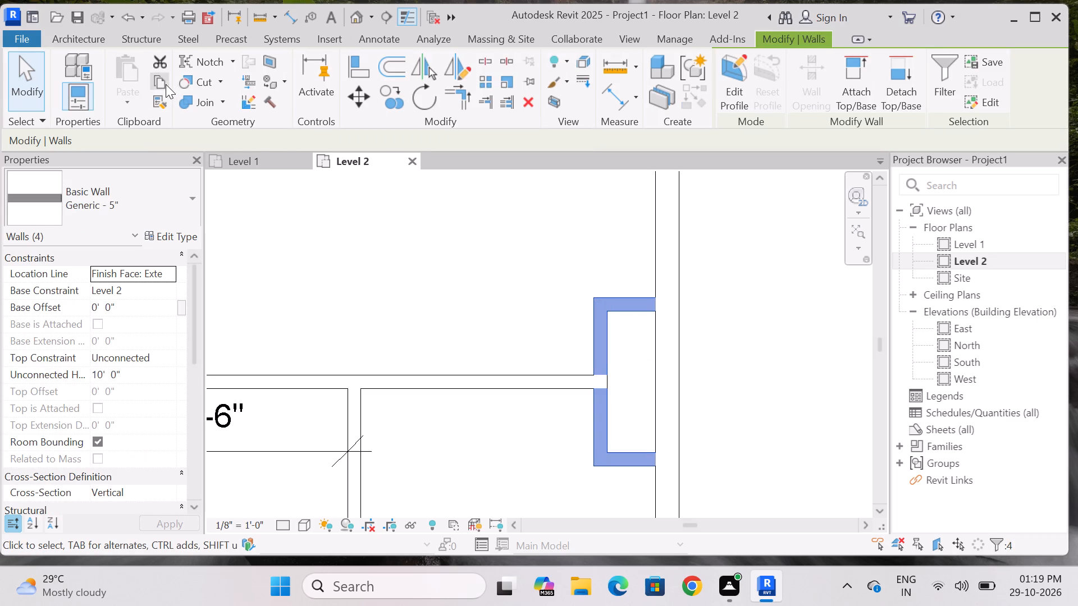
left_click(165, 84)
left_click(140, 111)
left_click(170, 167)
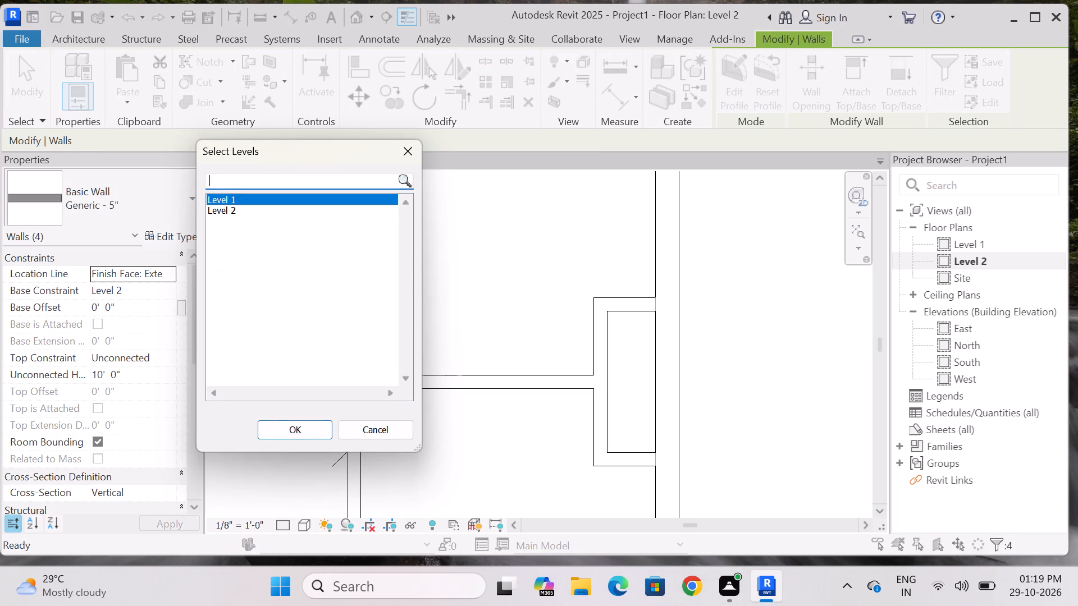
left_click(295, 430)
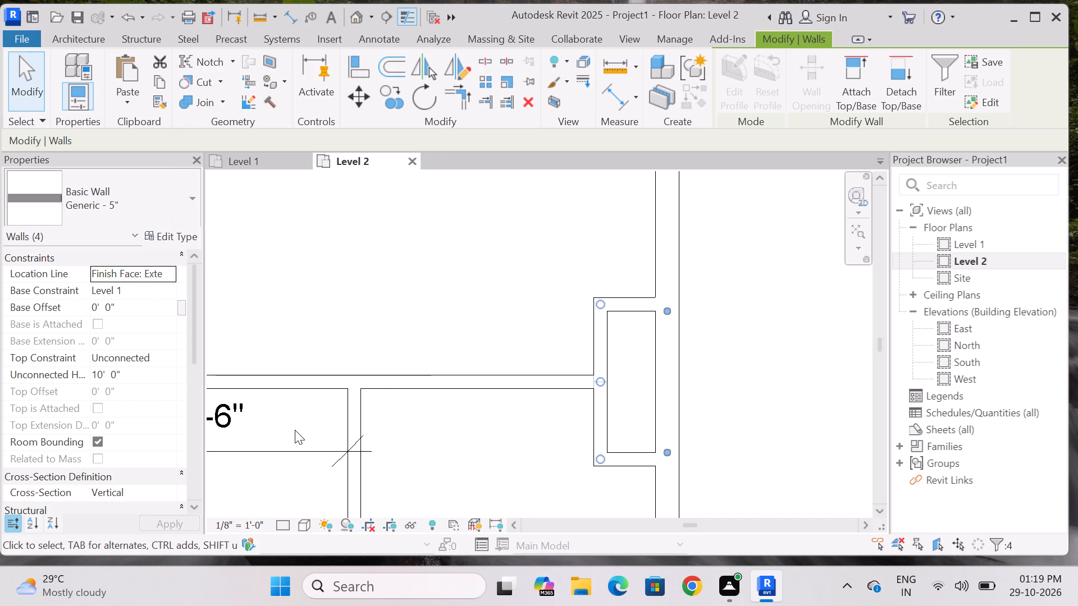
Check the building in 3D and examine the Level 1 floor plan around the stair, east-wall enclosures and south rooms.
left_click(359, 15)
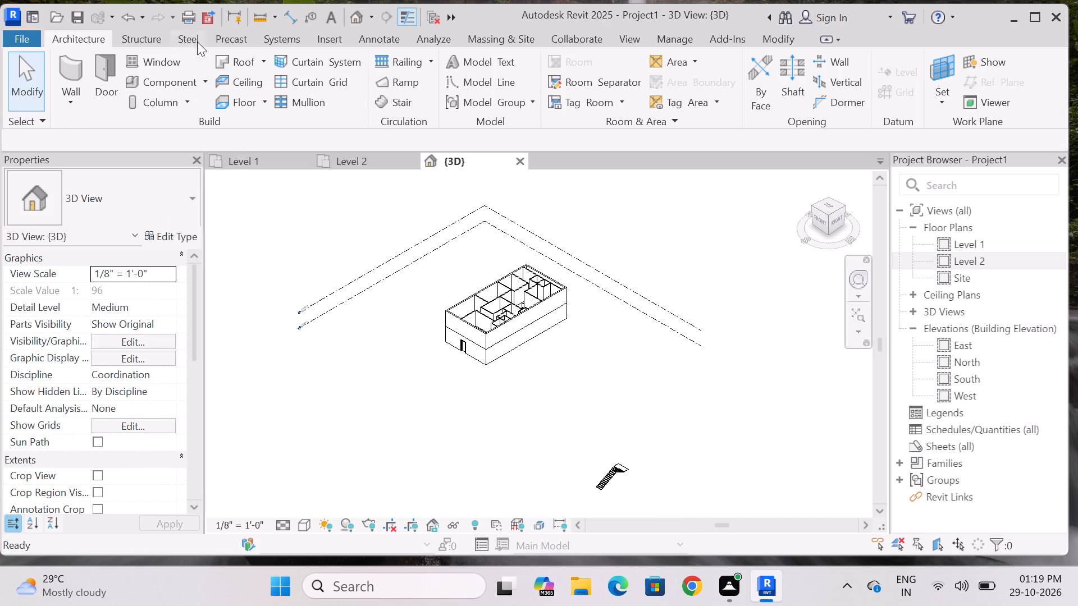
double_click(264, 159)
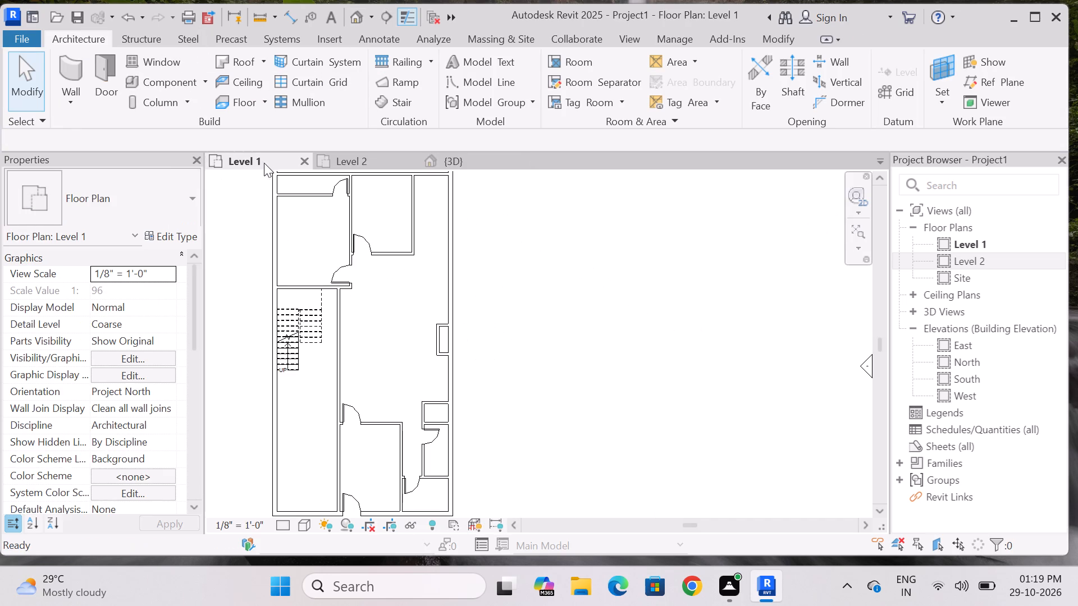
scroll(391, 354, "up", 4)
scroll(554, 286, "down", 3)
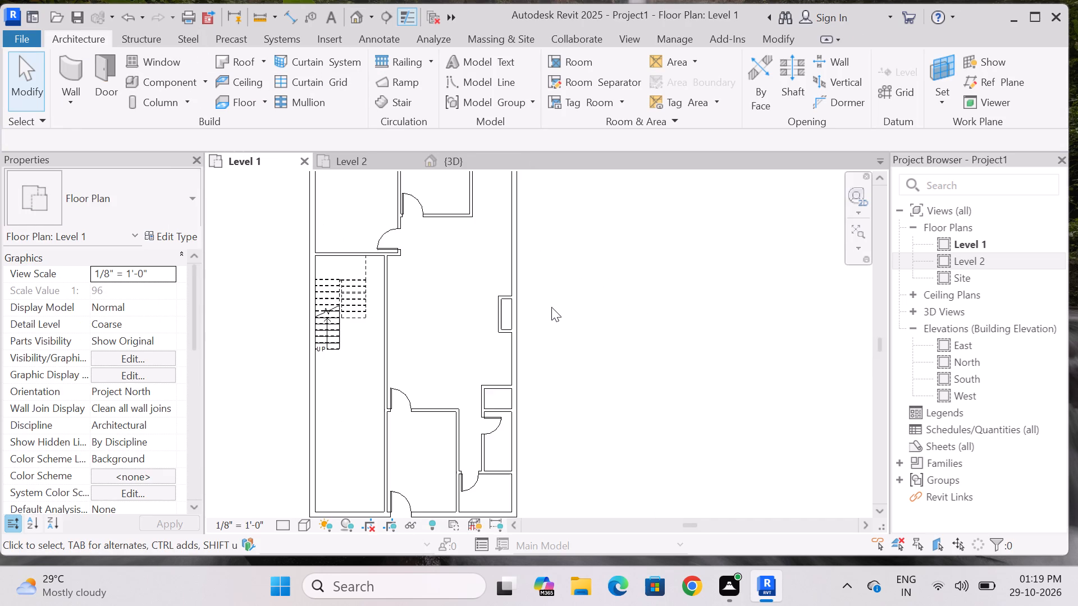
key("Escape")
scroll(547, 332, "down", 3)
scroll(526, 383, "up", 3)
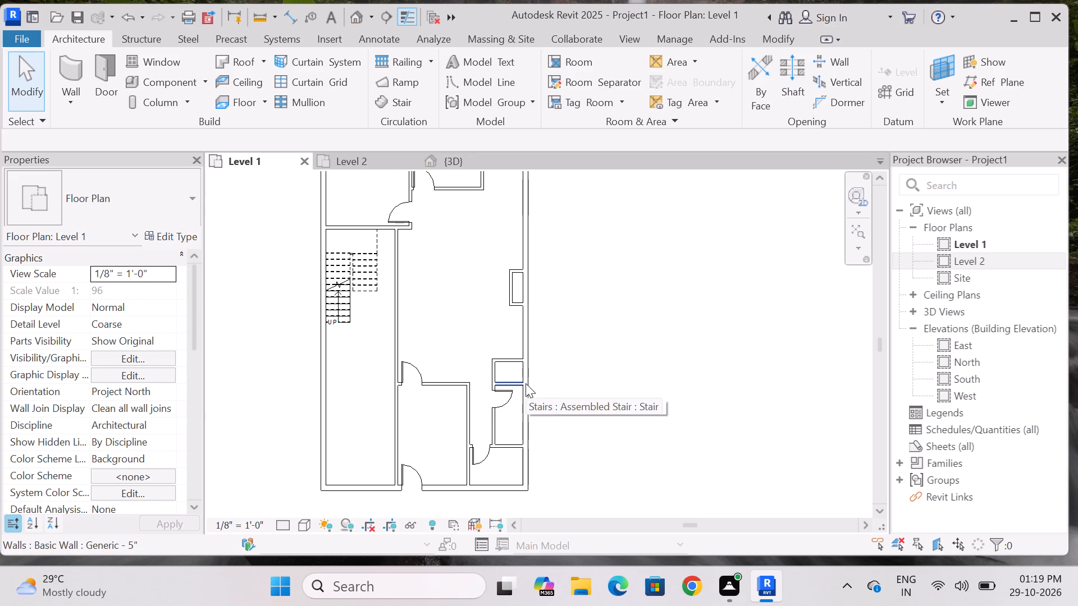
scroll(547, 375, "down", 2)
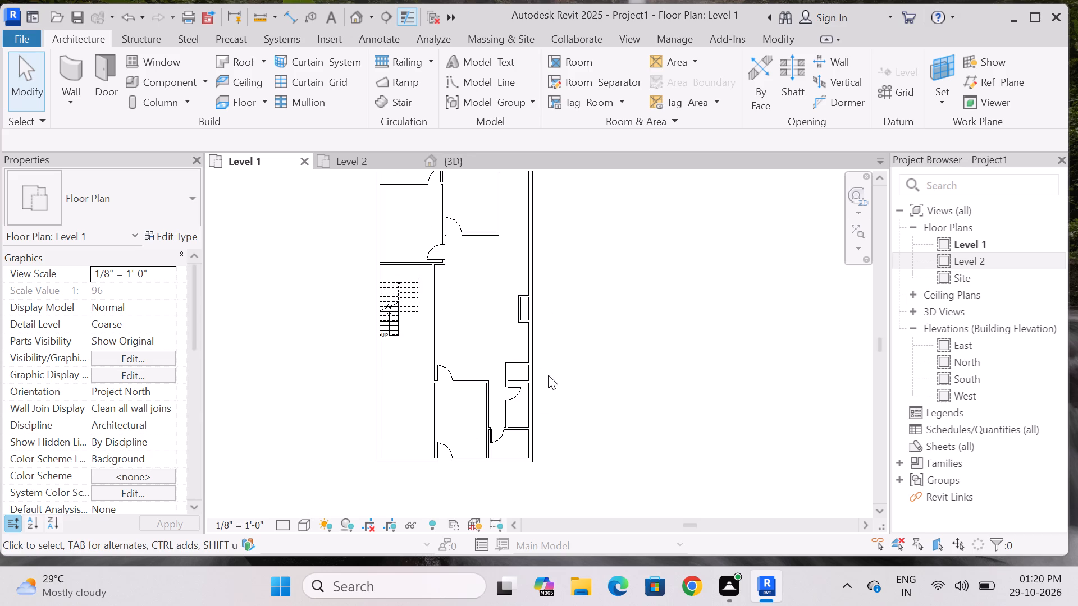
scroll(569, 295, "down", 3)
scroll(524, 368, "up", 7)
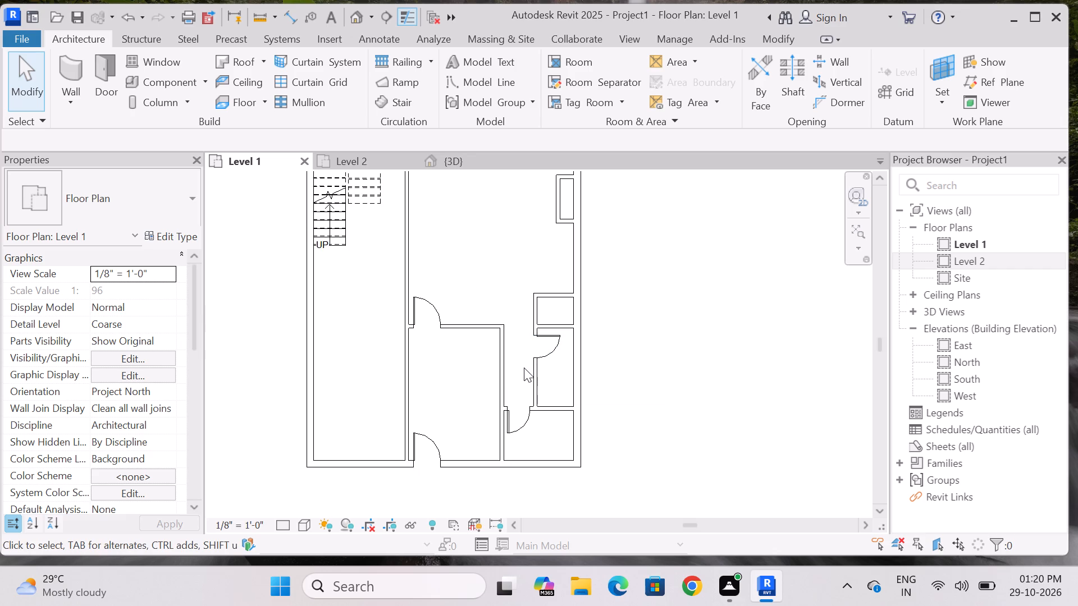
scroll(524, 368, "down", 3)
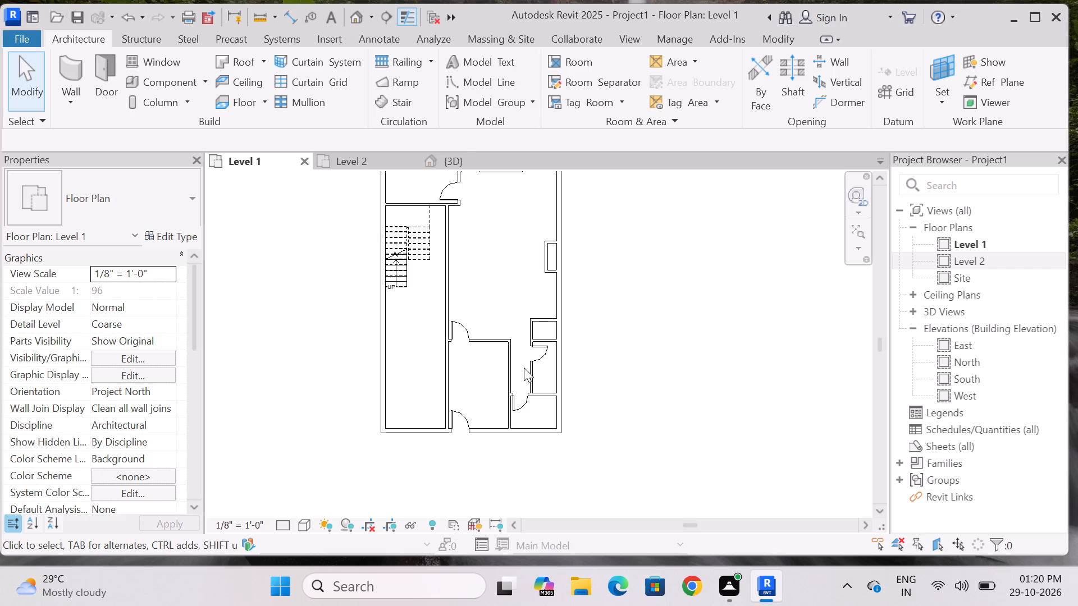
scroll(524, 368, "down", 3)
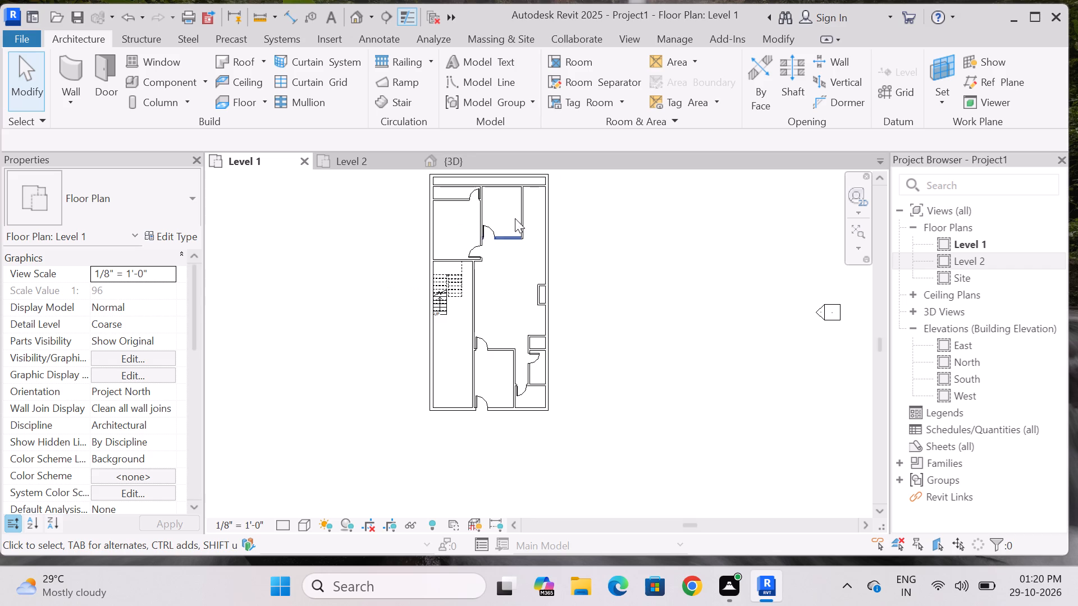
scroll(510, 201, "up", 3)
scroll(497, 379, "up", 2)
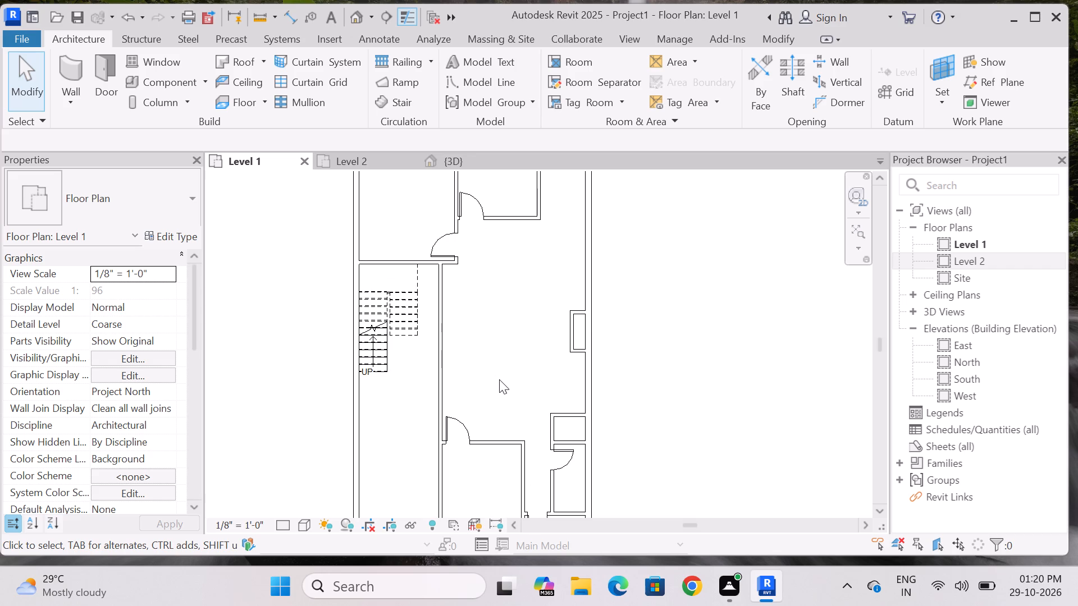
scroll(499, 379, "down", 3)
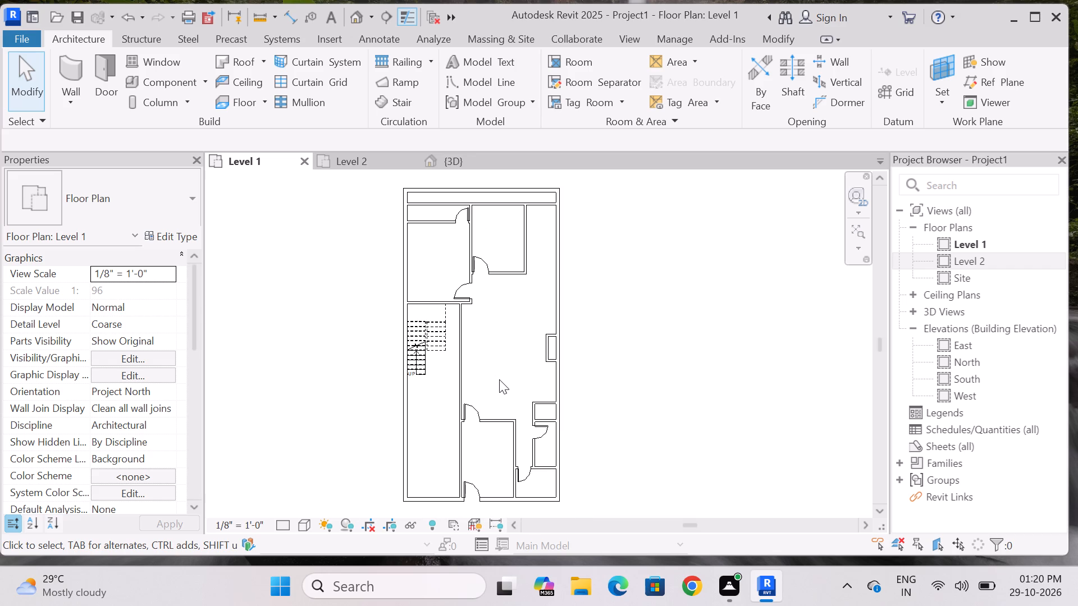
key("Escape")
key("Escape")
Examine the overall Level 2 floor plan, comparing its partitions with the underlying Level 1 walls.
left_click(388, 167)
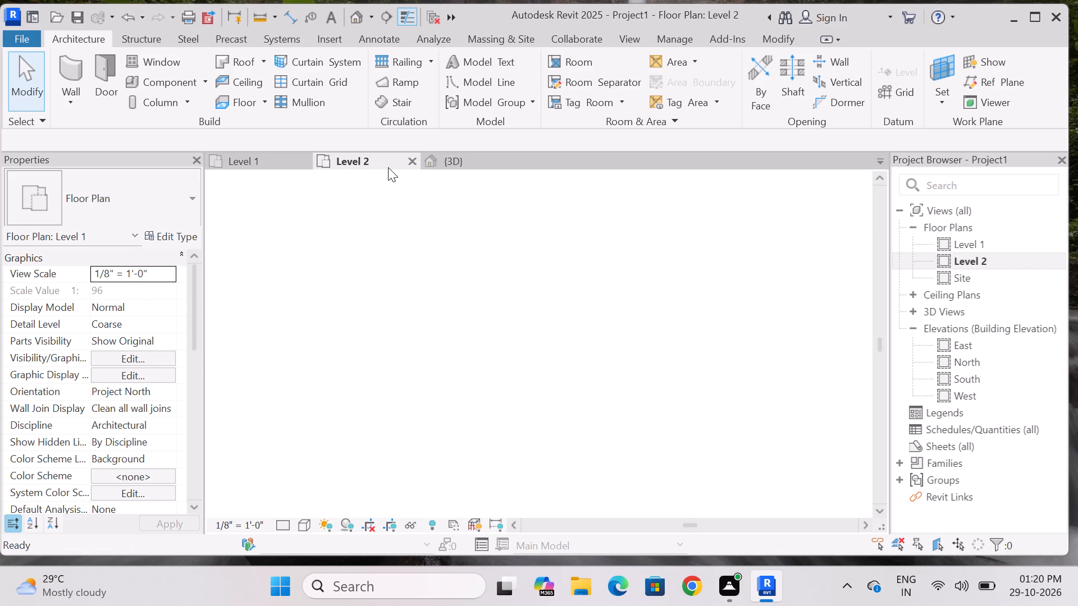
scroll(554, 277, "down", 12)
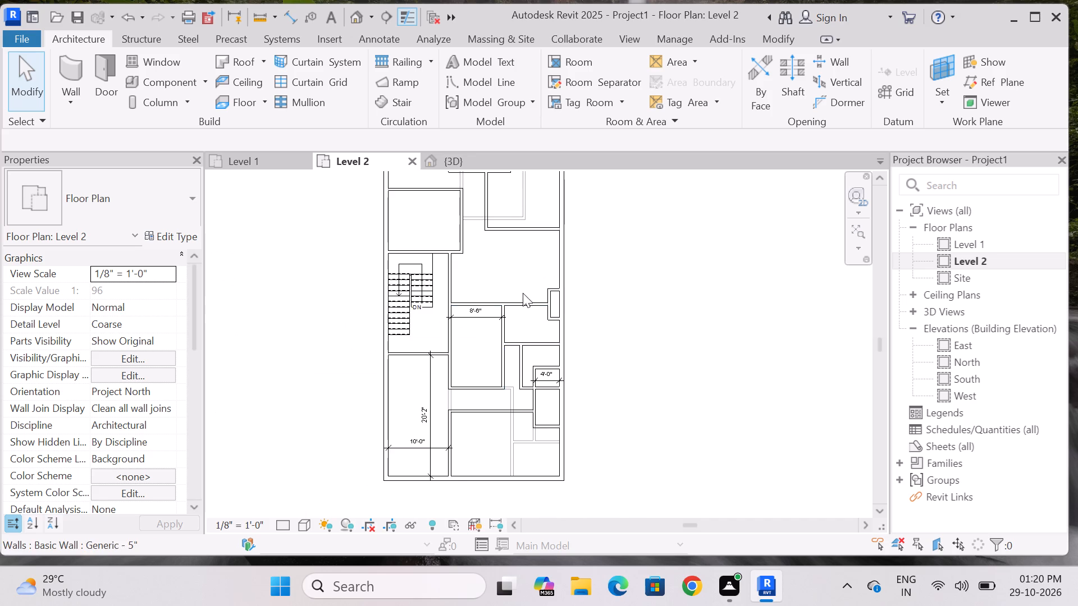
scroll(523, 293, "down", 4)
scroll(487, 411, "up", 3)
scroll(487, 411, "down", 3)
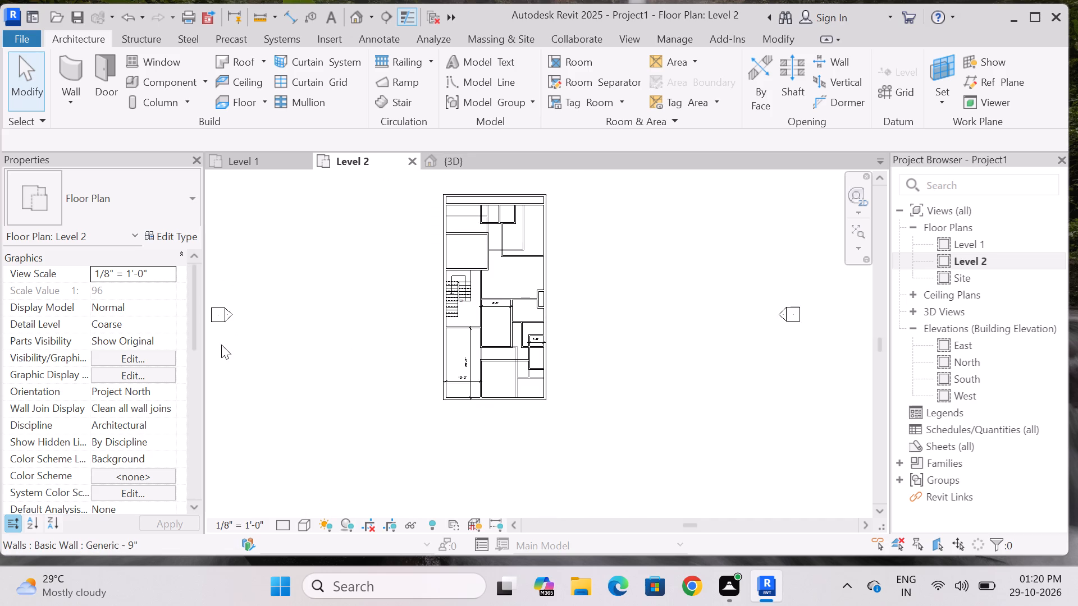
scroll(590, 296, "up", 7)
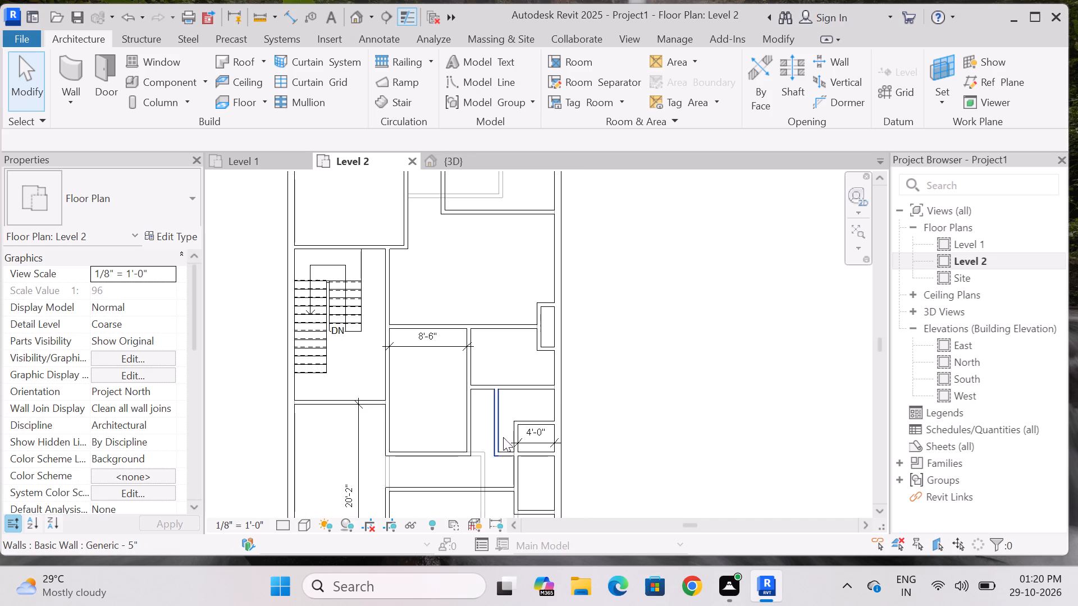
scroll(641, 346, "down", 3)
scroll(546, 492, "up", 4)
scroll(646, 311, "down", 4)
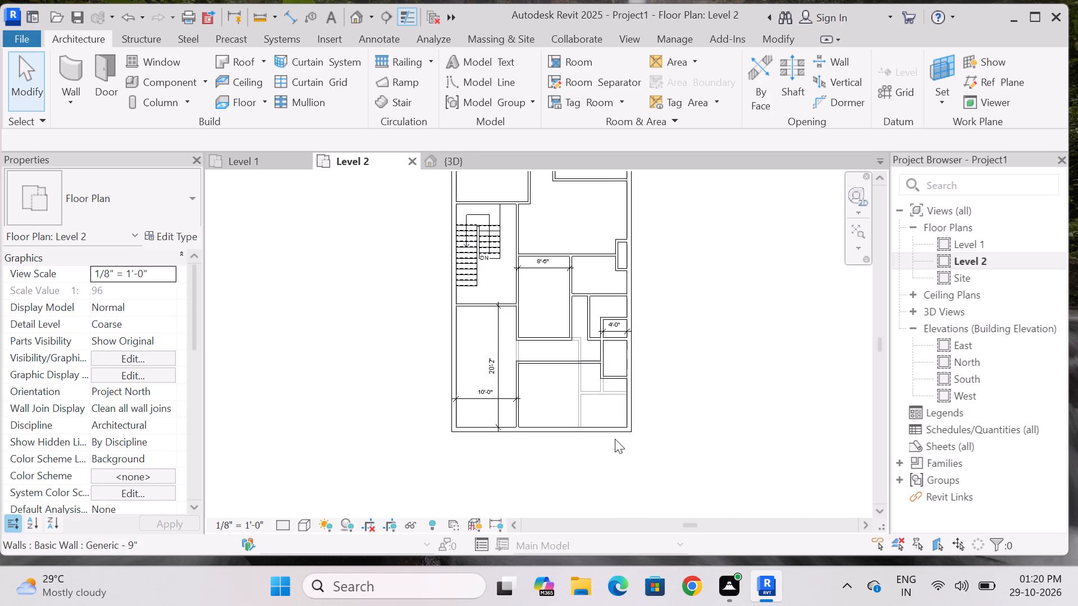
scroll(615, 439, "up", 2)
scroll(491, 466, "down", 3)
key("Escape")
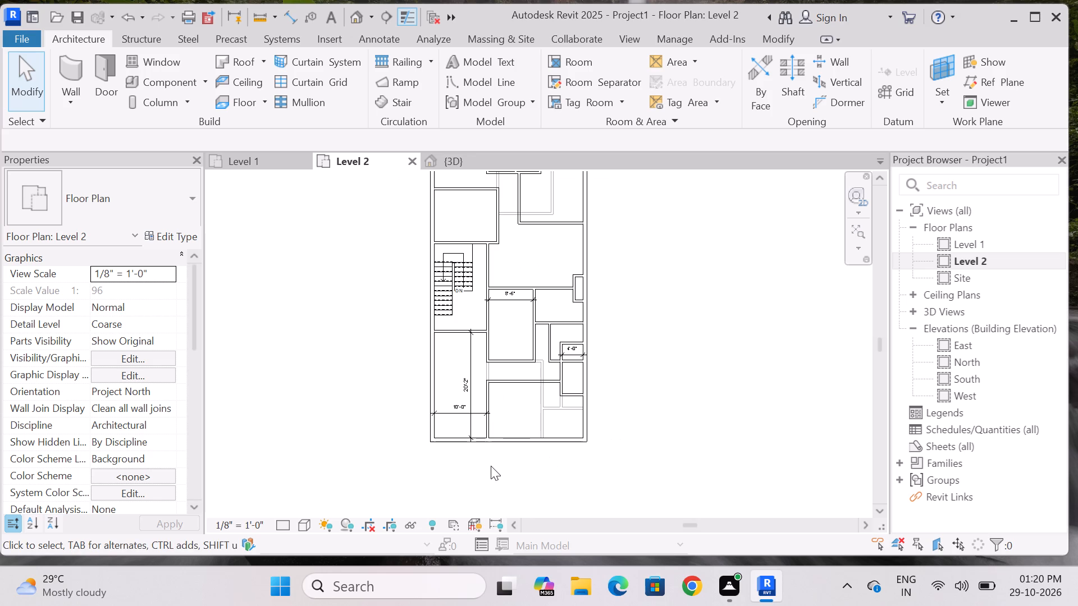
key("Escape")
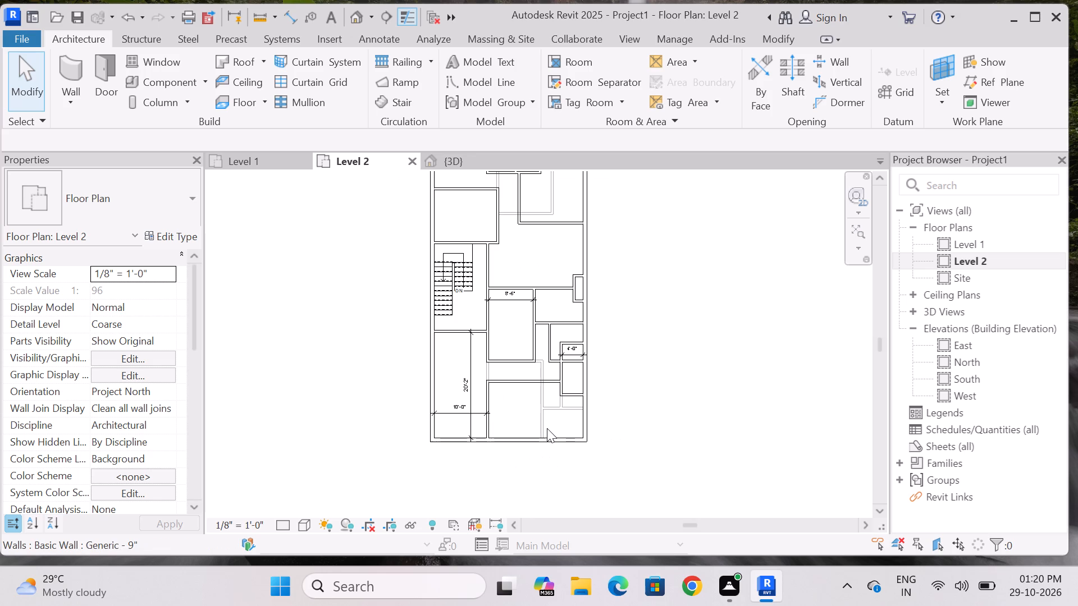
scroll(513, 439, "down", 2)
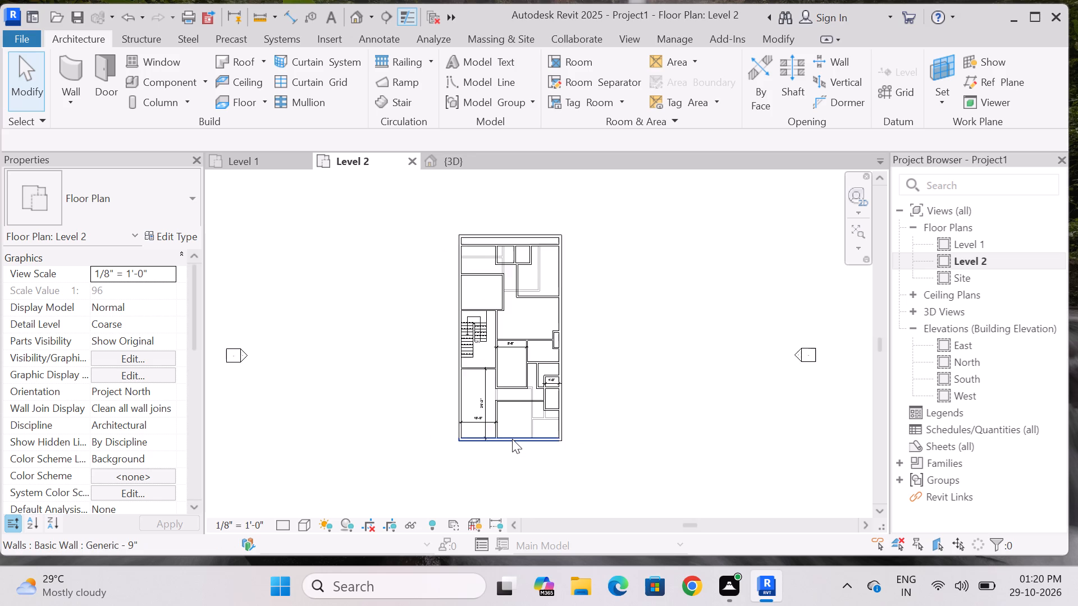
scroll(512, 439, "down", 6)
scroll(599, 399, "up", 3)
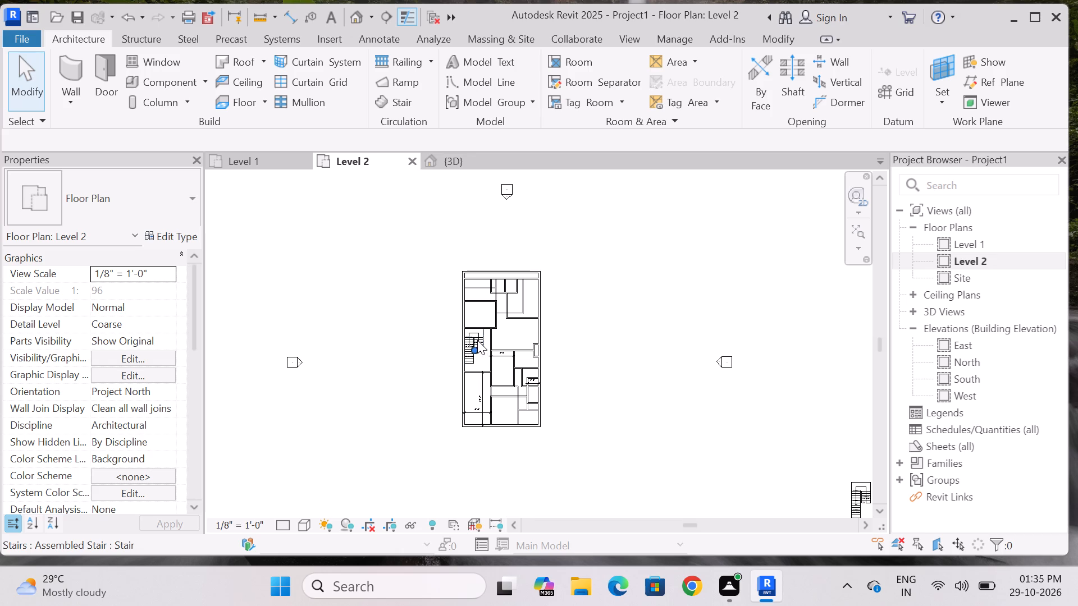
key("Escape")
scroll(228, 536, "down", 2)
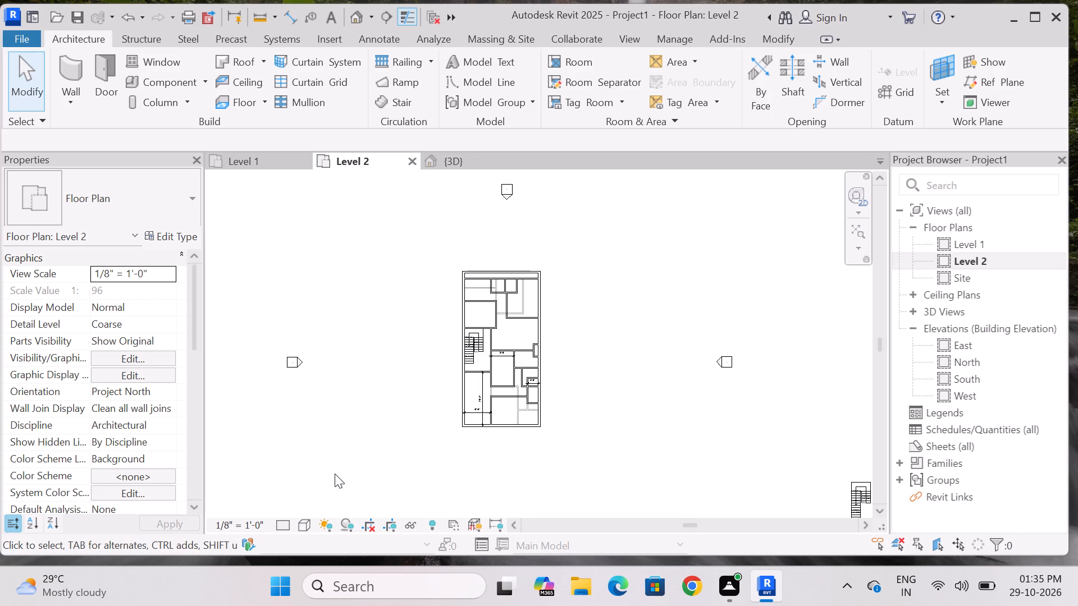
scroll(344, 470, "down", 6)
scroll(397, 456, "up", 5)
scroll(460, 391, "down", 6)
scroll(436, 415, "up", 5)
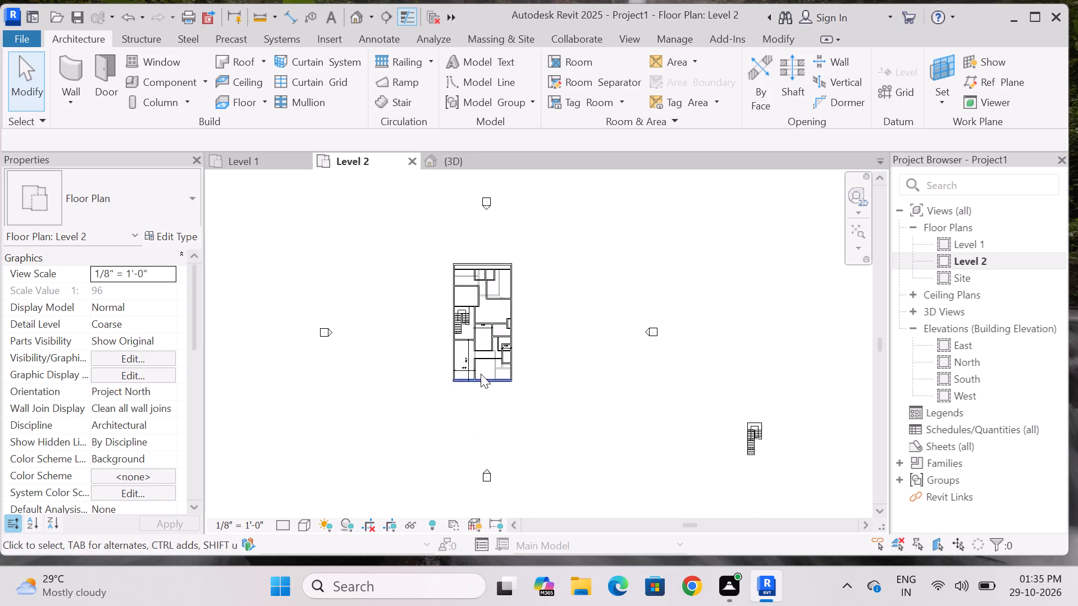
Delete both segments of the north-south partition east of the 8'-6" room and the east-west partition running from it to the exterior wall.
scroll(481, 374, "up", 11)
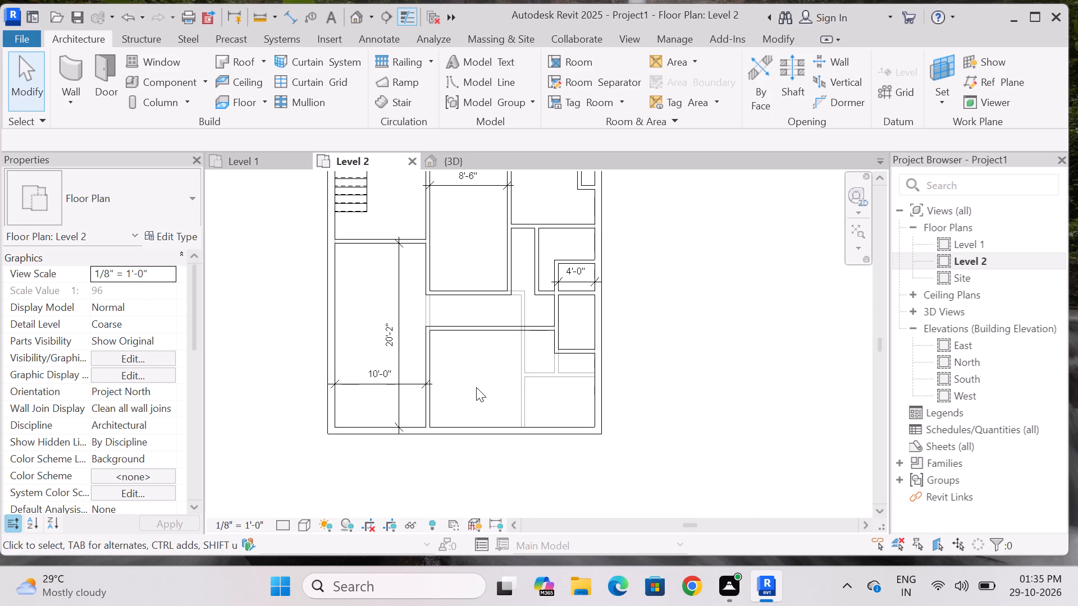
scroll(463, 391, "down", 4)
scroll(499, 309, "up", 3)
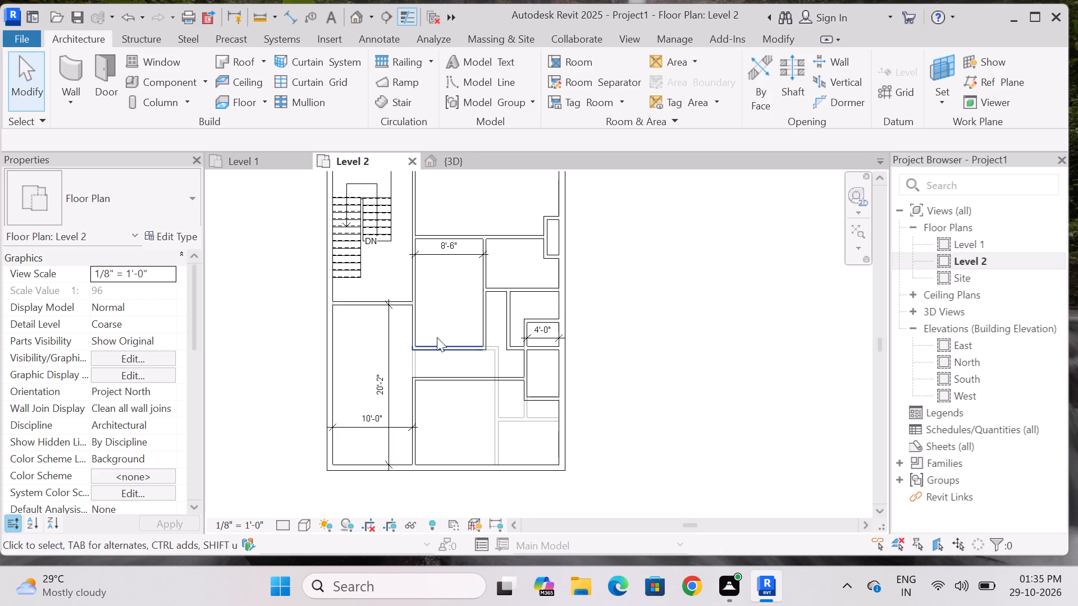
left_click(484, 300)
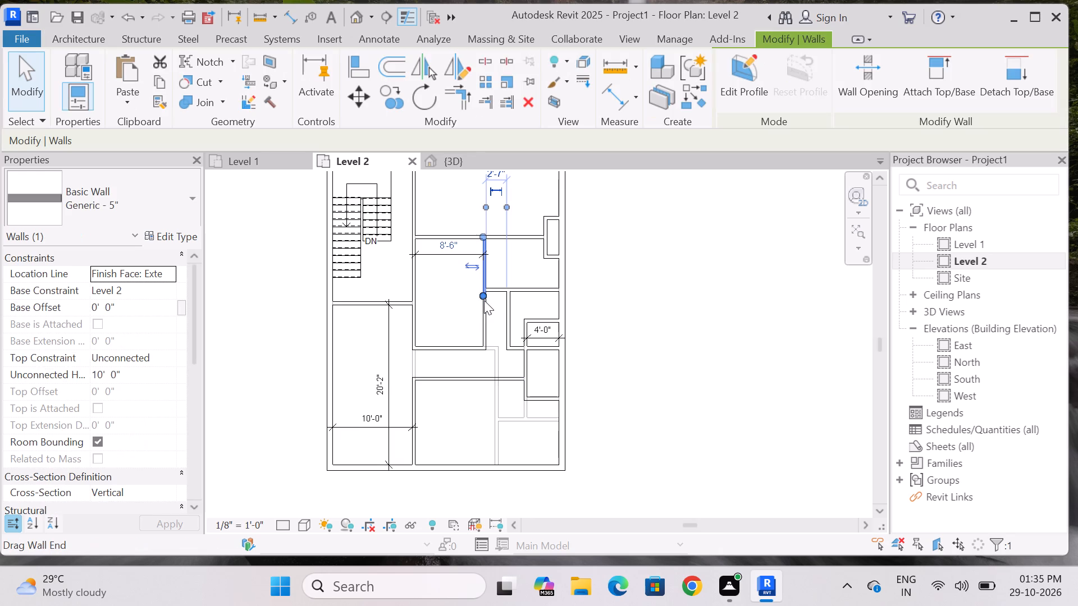
key("Delete")
left_click(488, 294)
key("Delete")
left_click(480, 317)
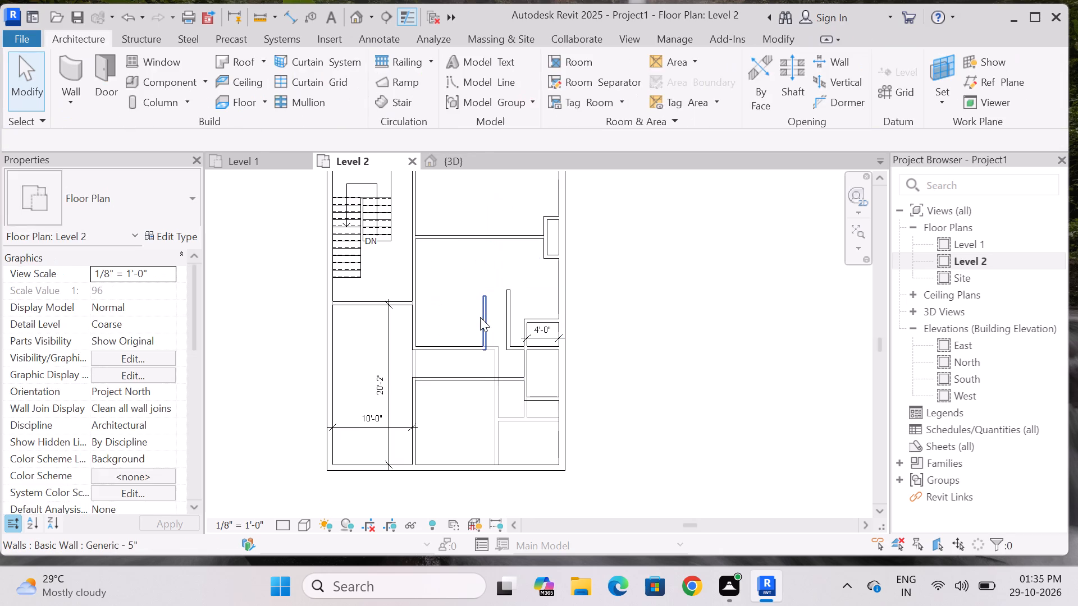
key("Delete")
Delete both legs of the L-shaped partition just west of the 4'-0" enclosure.
left_click(505, 301)
key("Delete")
left_click(513, 347)
key("Delete")
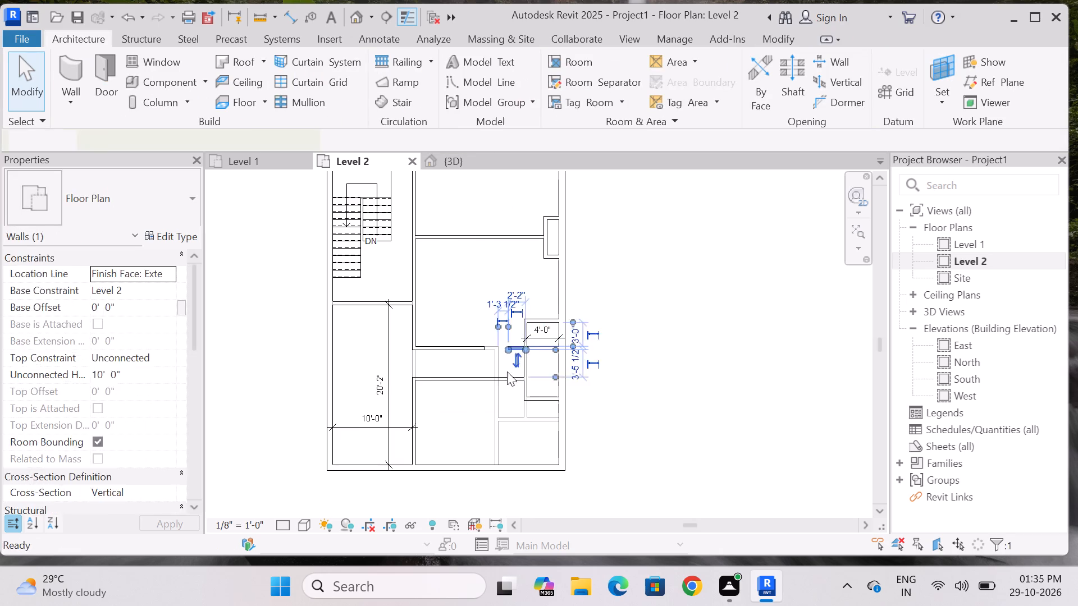
Delete the two parallel east-west partitions between the central room and the south room.
left_click(496, 386)
key("Delete")
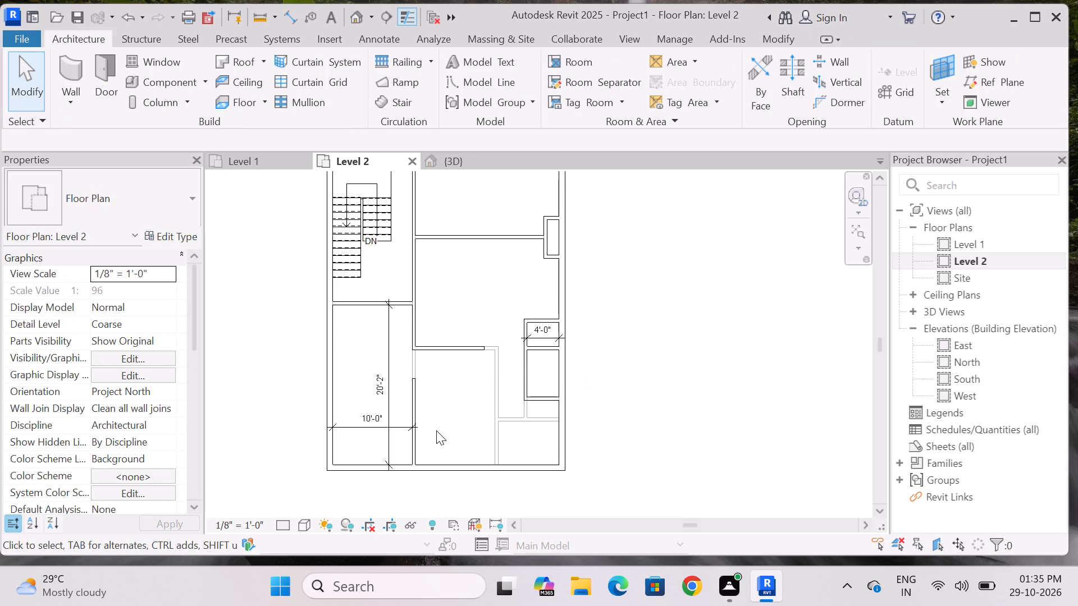
left_click(469, 345)
key("Delete")
Delete the south wall of the small enclosure directly below the 4'-0" enclosure.
left_click(528, 374)
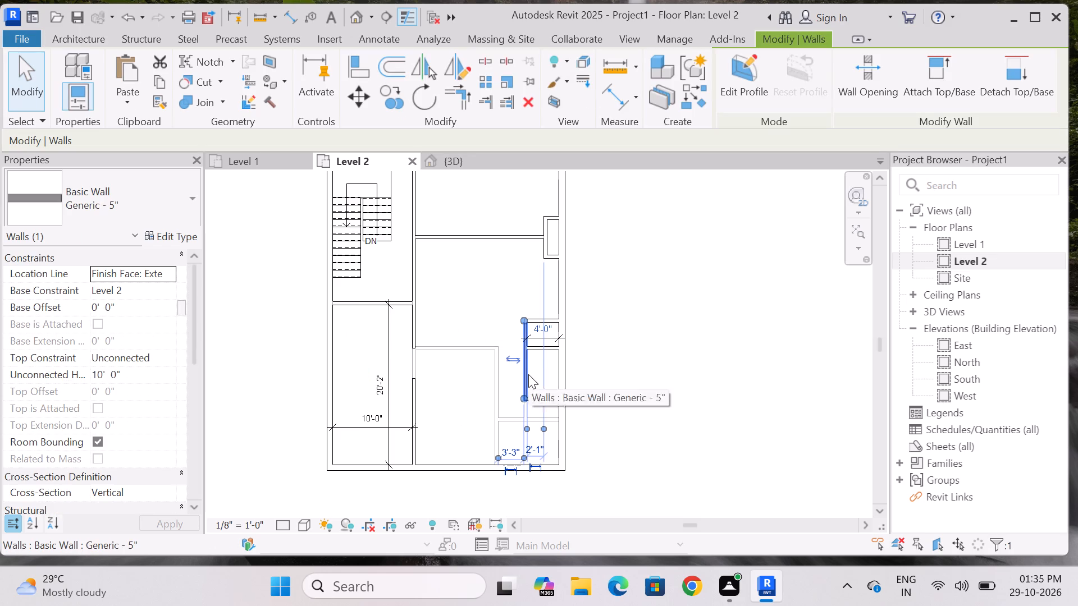
key("Escape")
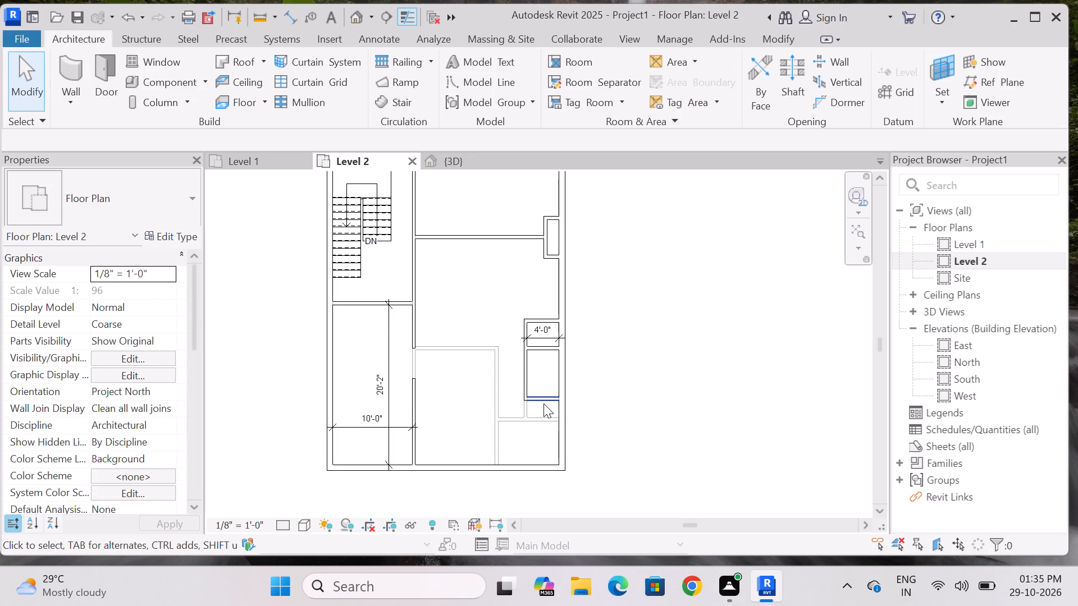
left_click(543, 403)
key("Delete")
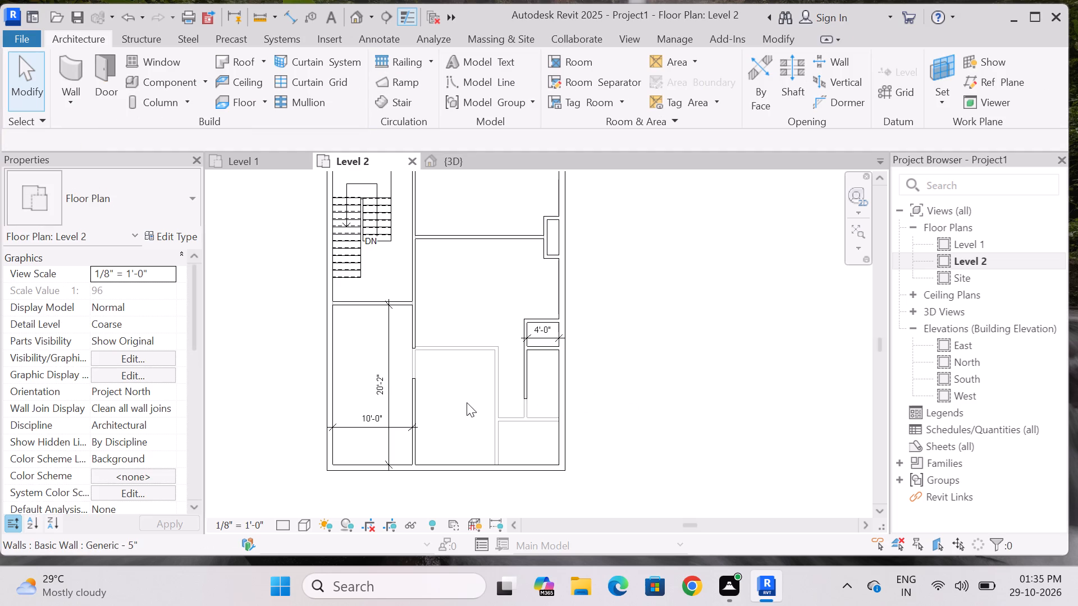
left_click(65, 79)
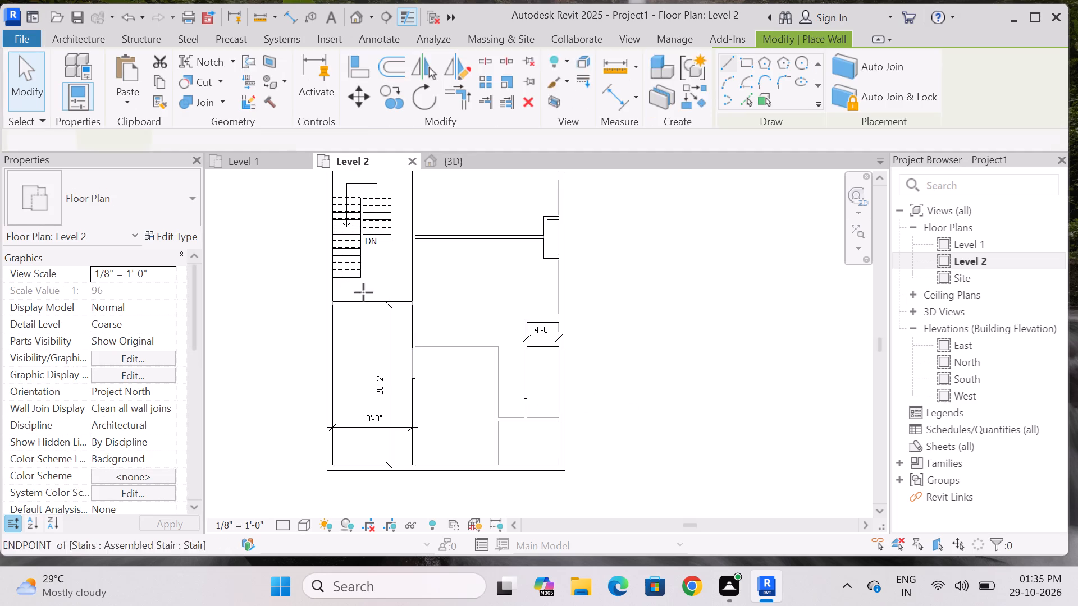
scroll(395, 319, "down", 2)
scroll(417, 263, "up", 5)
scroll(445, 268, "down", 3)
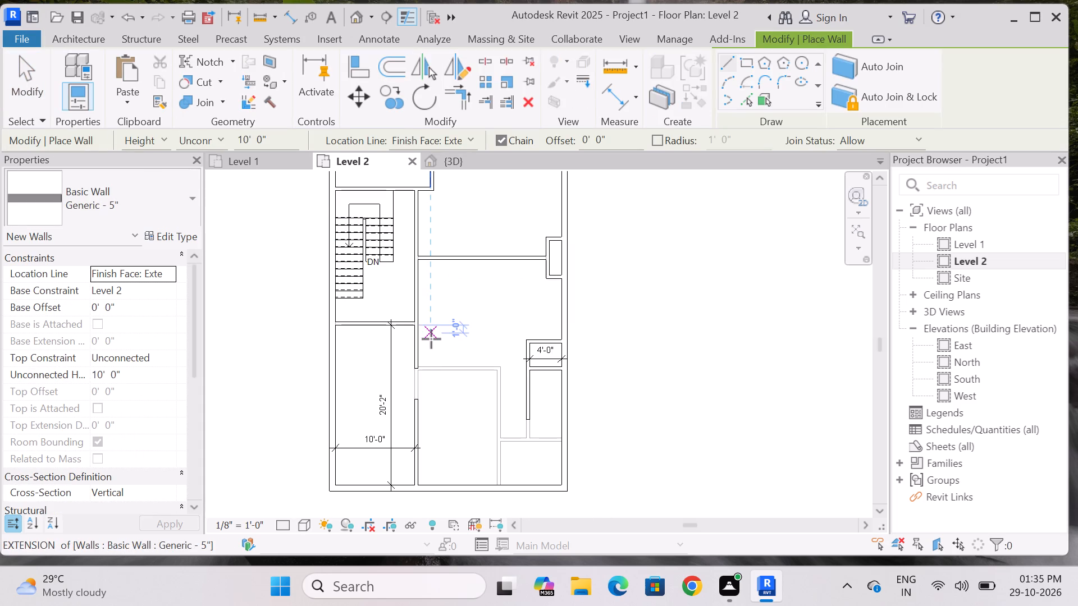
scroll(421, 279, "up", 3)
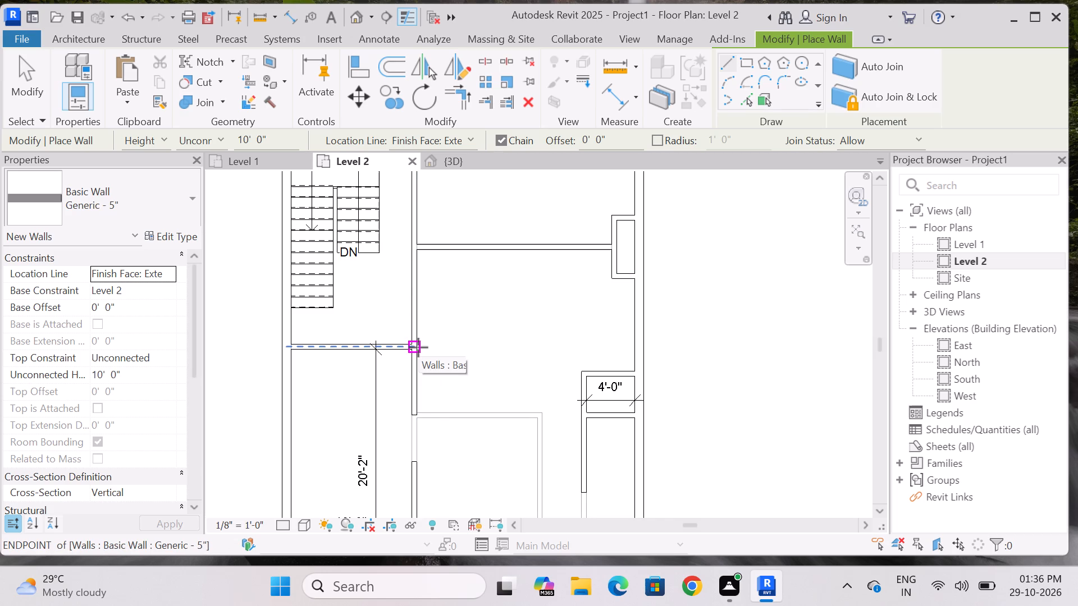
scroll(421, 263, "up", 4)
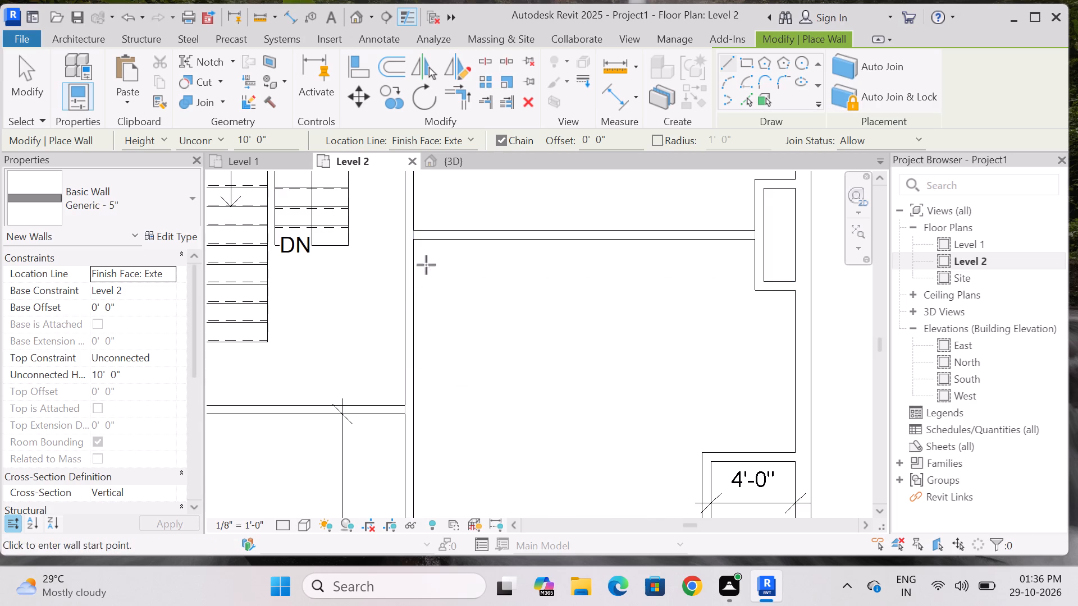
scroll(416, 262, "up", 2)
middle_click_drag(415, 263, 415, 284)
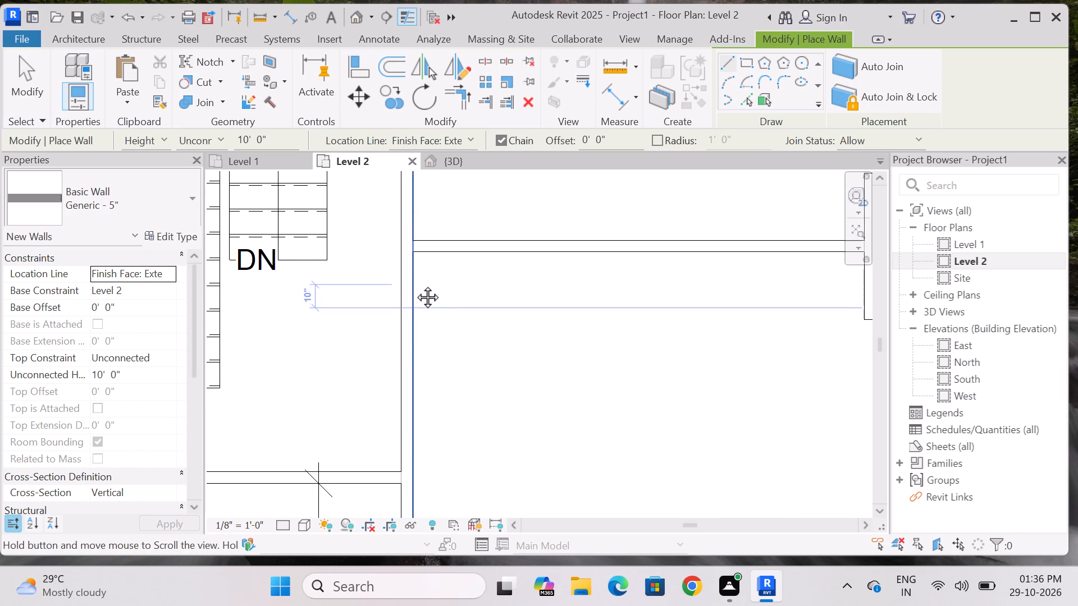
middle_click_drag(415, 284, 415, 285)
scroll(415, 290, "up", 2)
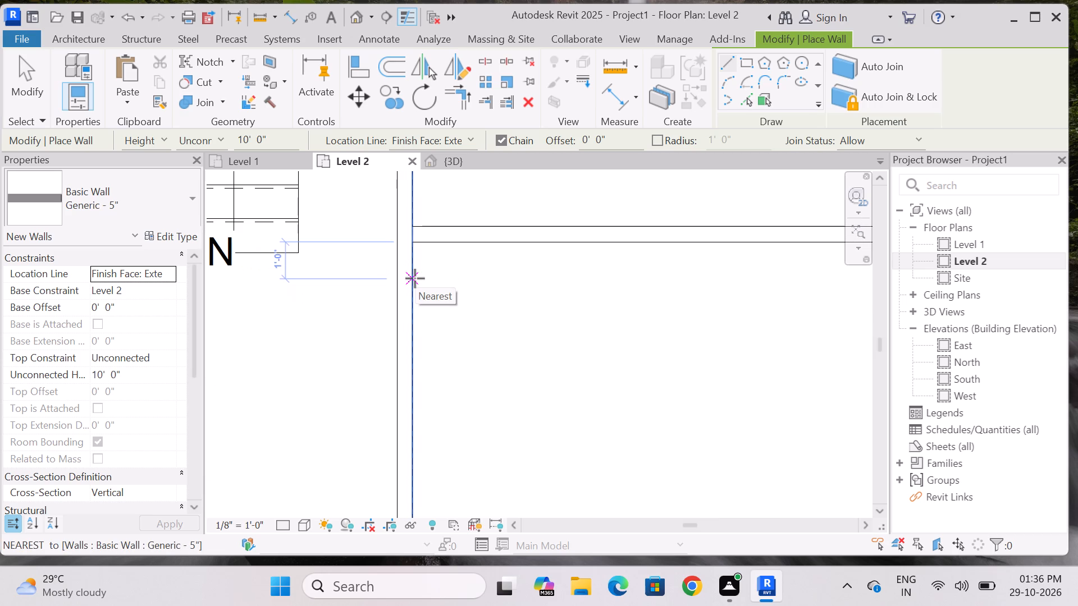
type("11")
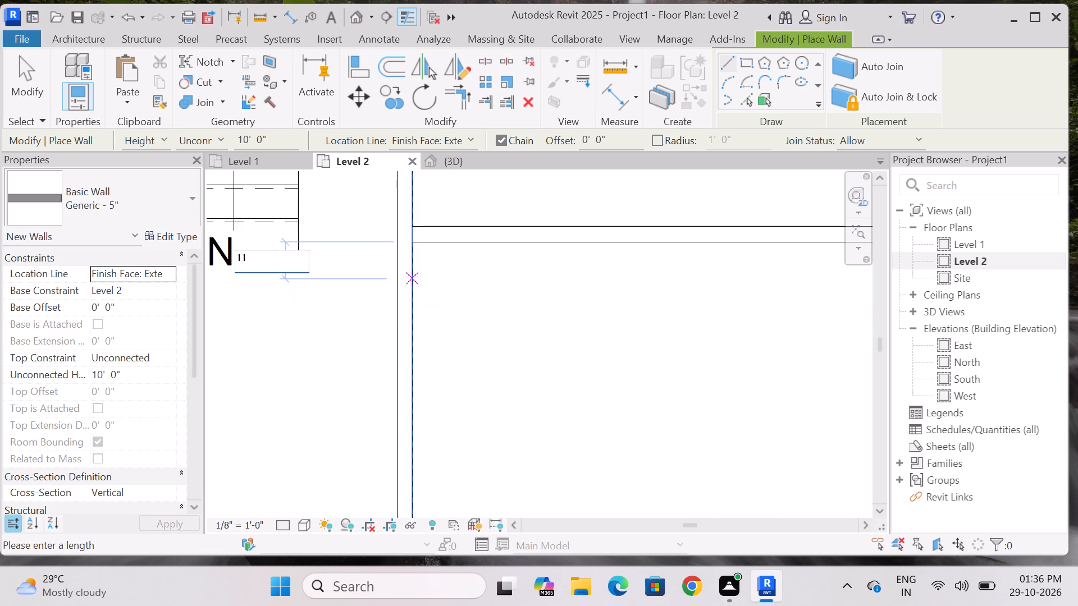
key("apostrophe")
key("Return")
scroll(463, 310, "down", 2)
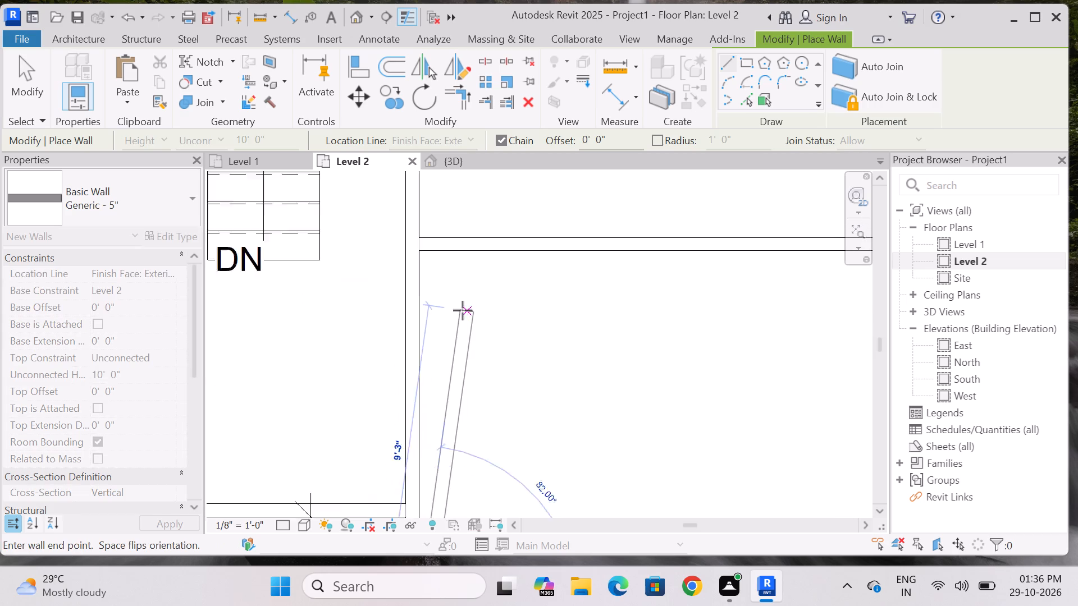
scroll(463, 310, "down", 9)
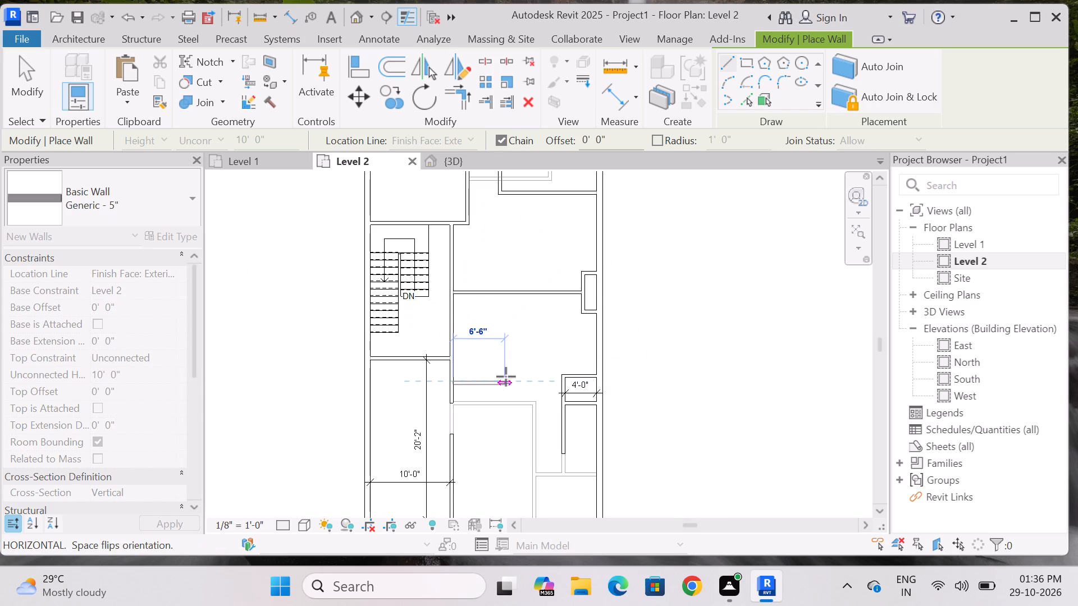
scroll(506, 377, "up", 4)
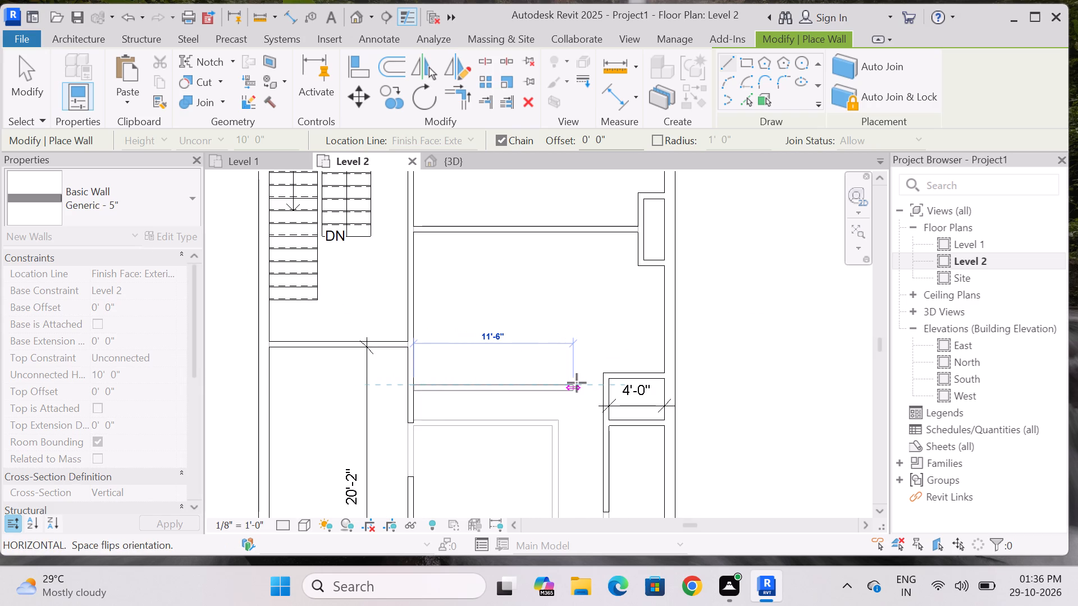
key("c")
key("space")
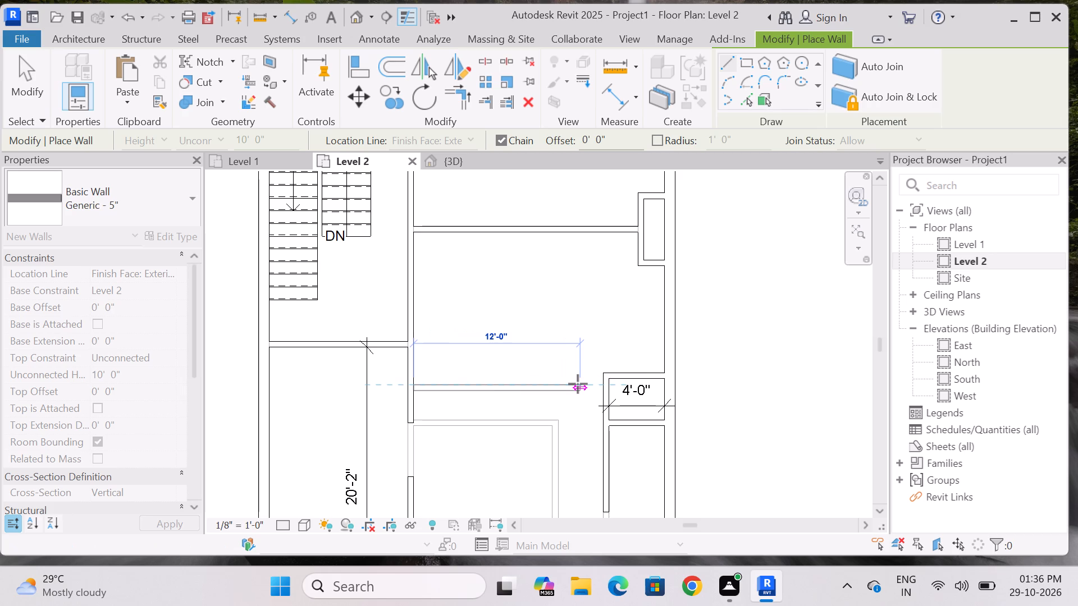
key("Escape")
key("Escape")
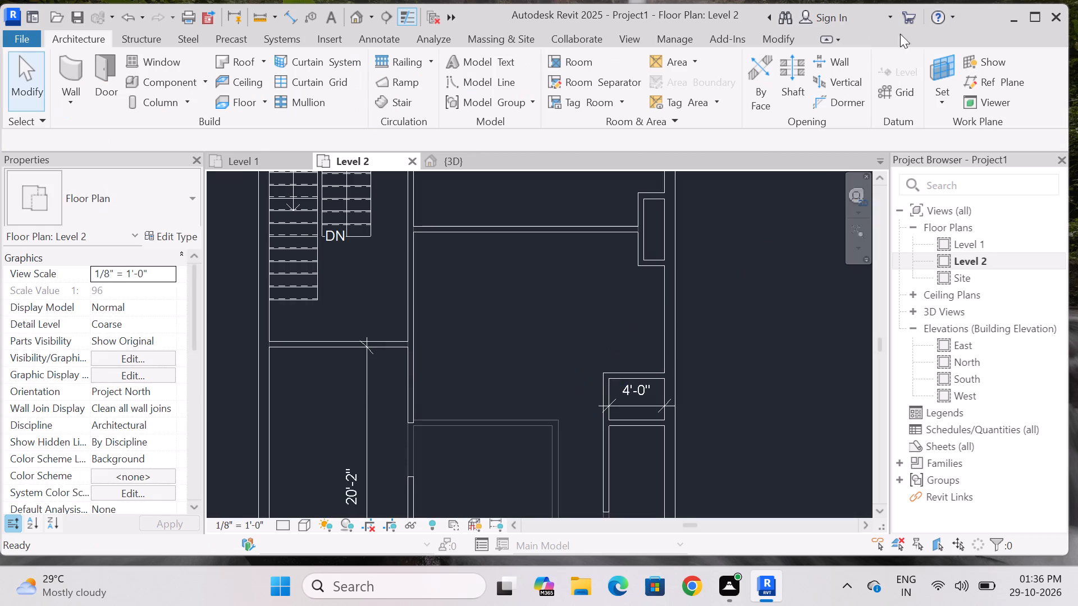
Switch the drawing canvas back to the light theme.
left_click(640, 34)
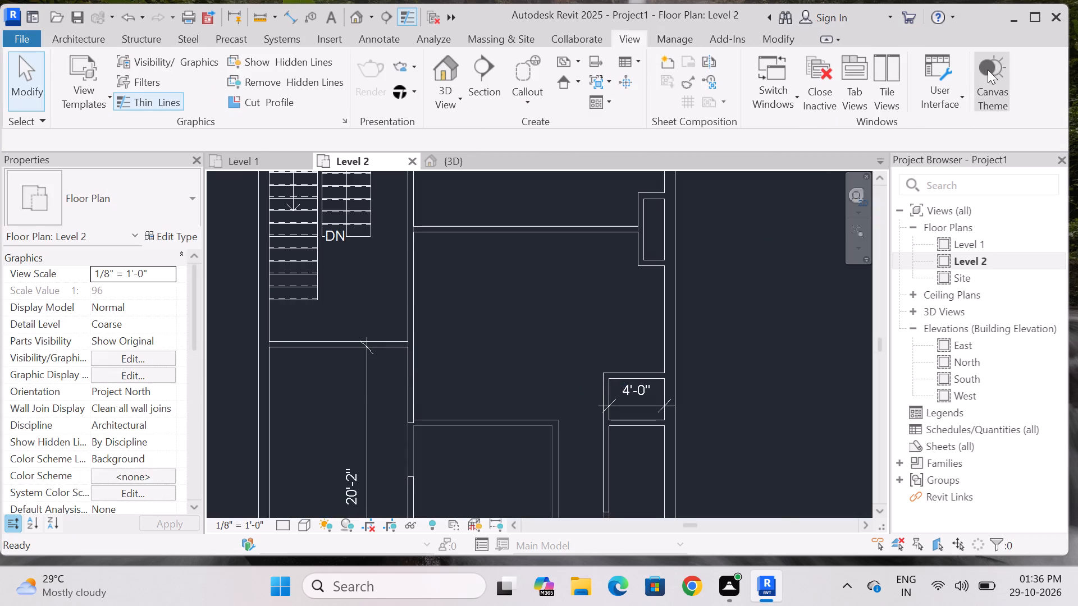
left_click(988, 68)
Draw a Generic - 5" wall about 13'-10" long from the northwest corner of the 4'-0" enclosure west to the north-south partition.
left_click(83, 36)
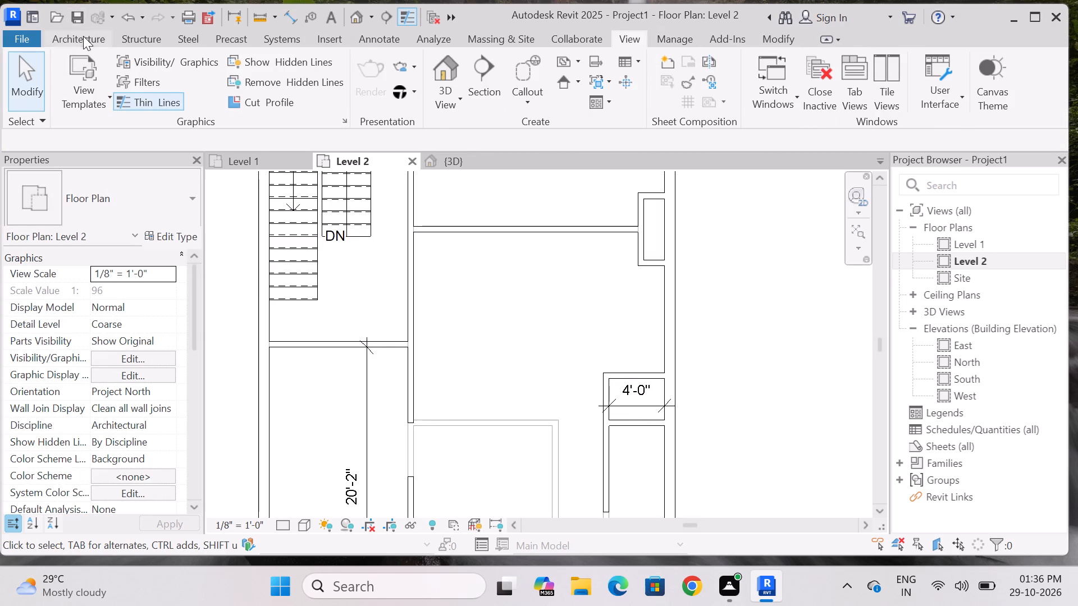
left_click(76, 68)
scroll(529, 383, "up", 2)
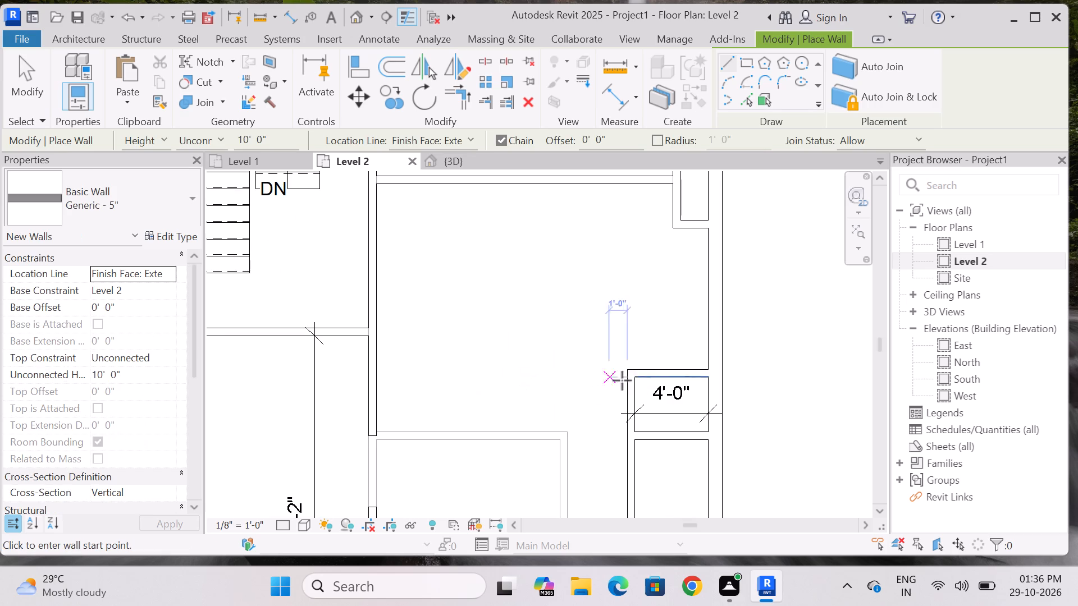
left_click(627, 372)
key("space")
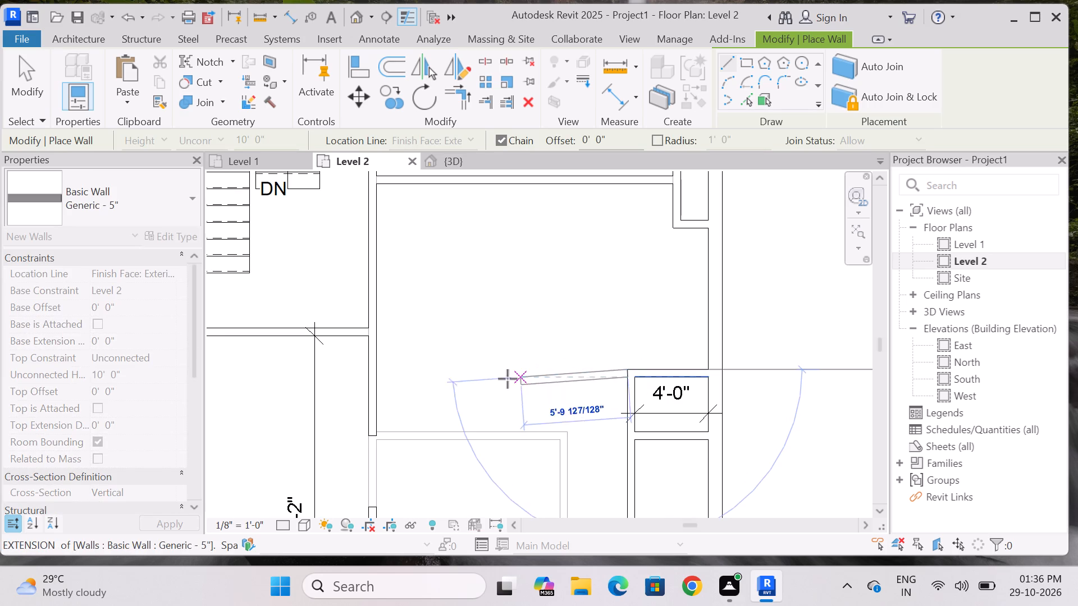
scroll(371, 362, "up", 3)
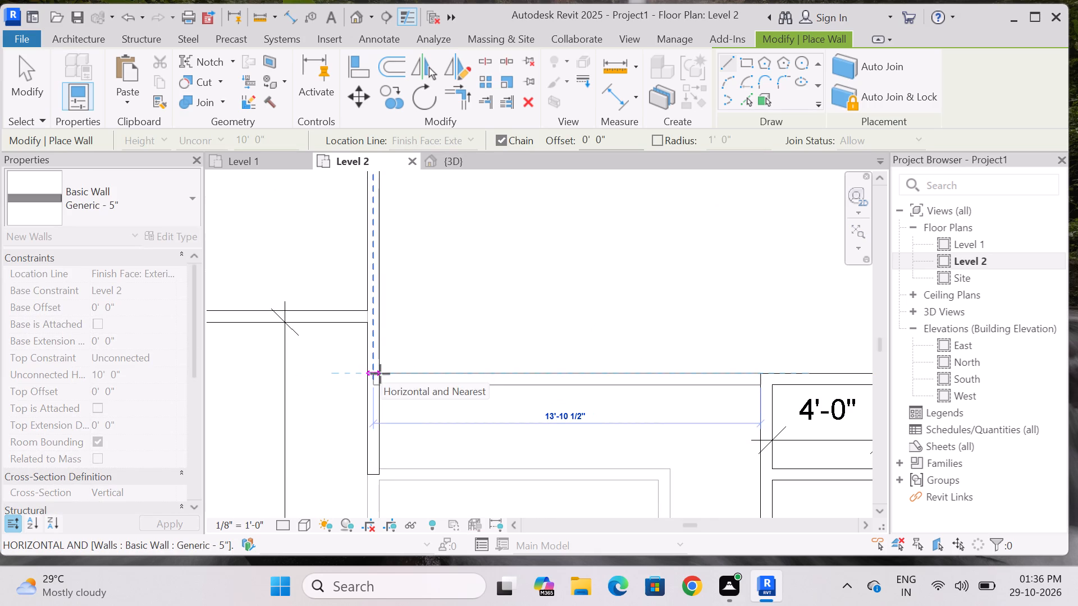
left_click(384, 375)
key("Escape")
scroll(477, 283, "down", 7)
key("Escape")
Delete the short stub of the north-south partition just south of the new east-west wall's west end.
scroll(450, 292, "up", 3)
left_click(423, 355)
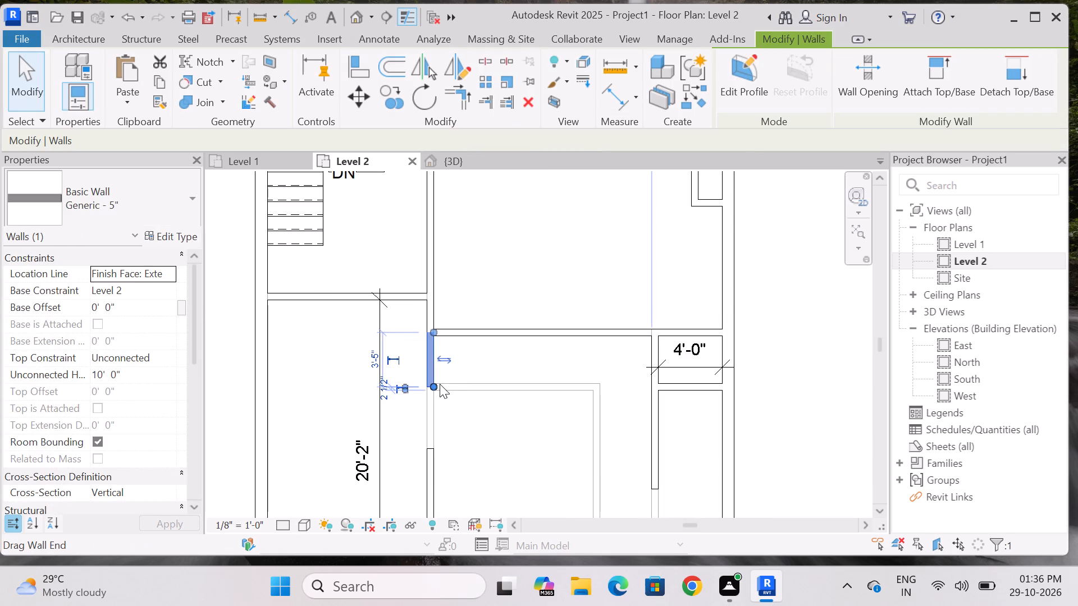
key("Delete")
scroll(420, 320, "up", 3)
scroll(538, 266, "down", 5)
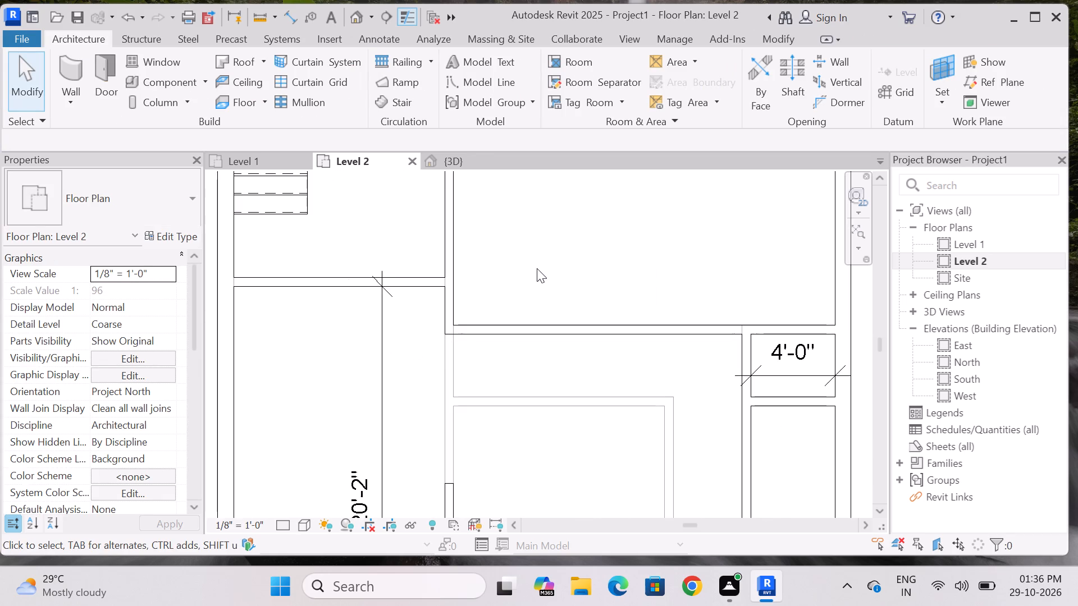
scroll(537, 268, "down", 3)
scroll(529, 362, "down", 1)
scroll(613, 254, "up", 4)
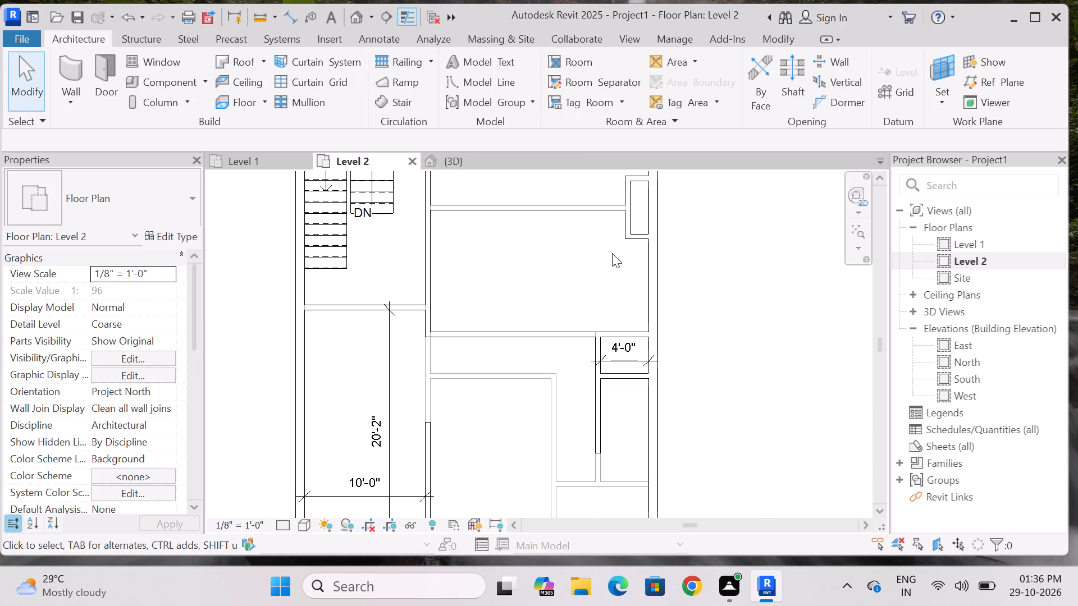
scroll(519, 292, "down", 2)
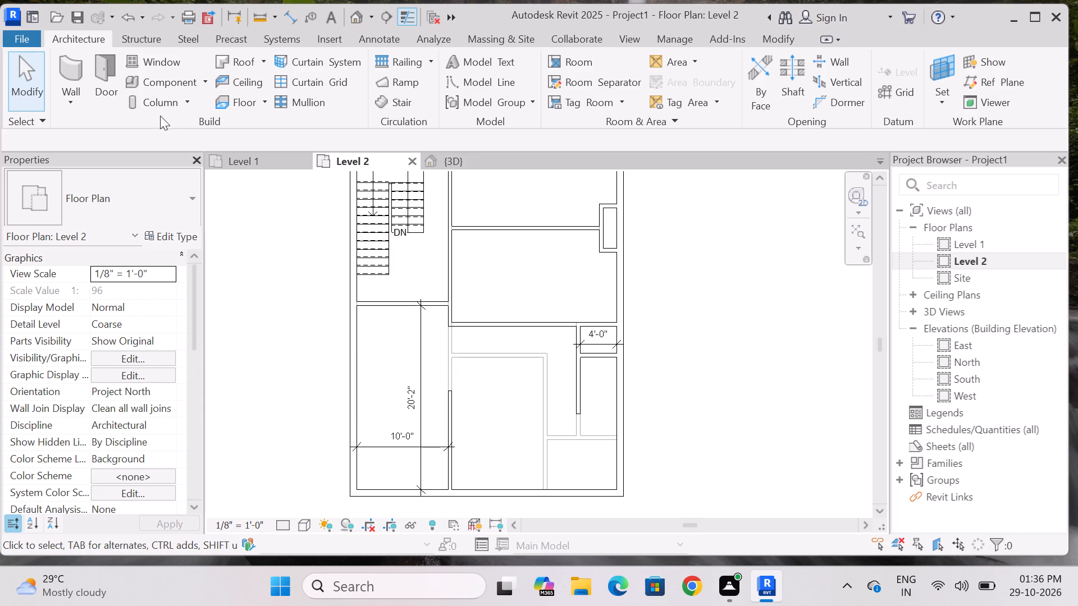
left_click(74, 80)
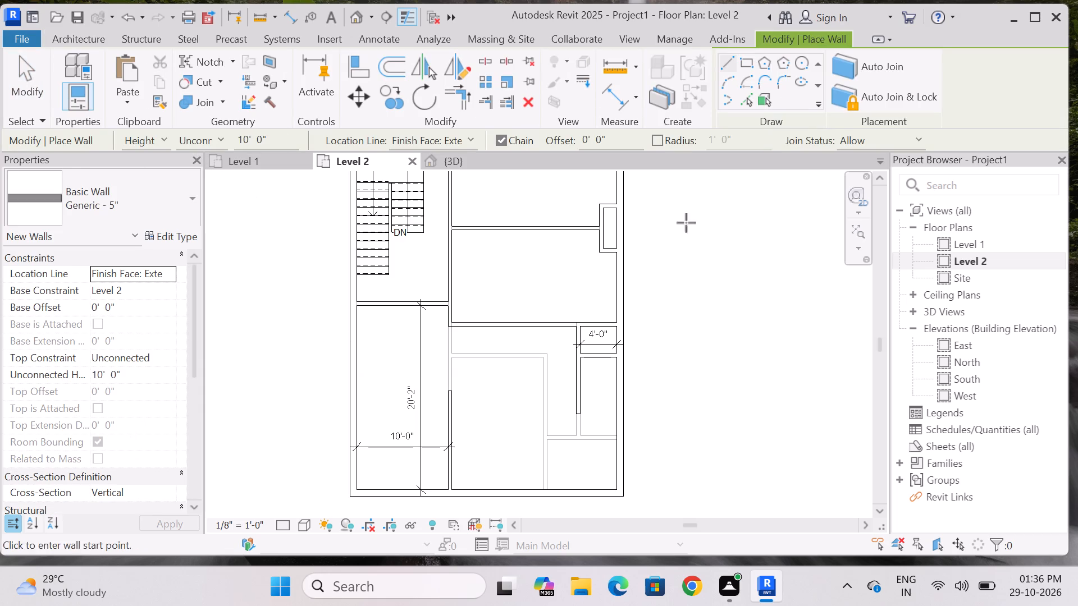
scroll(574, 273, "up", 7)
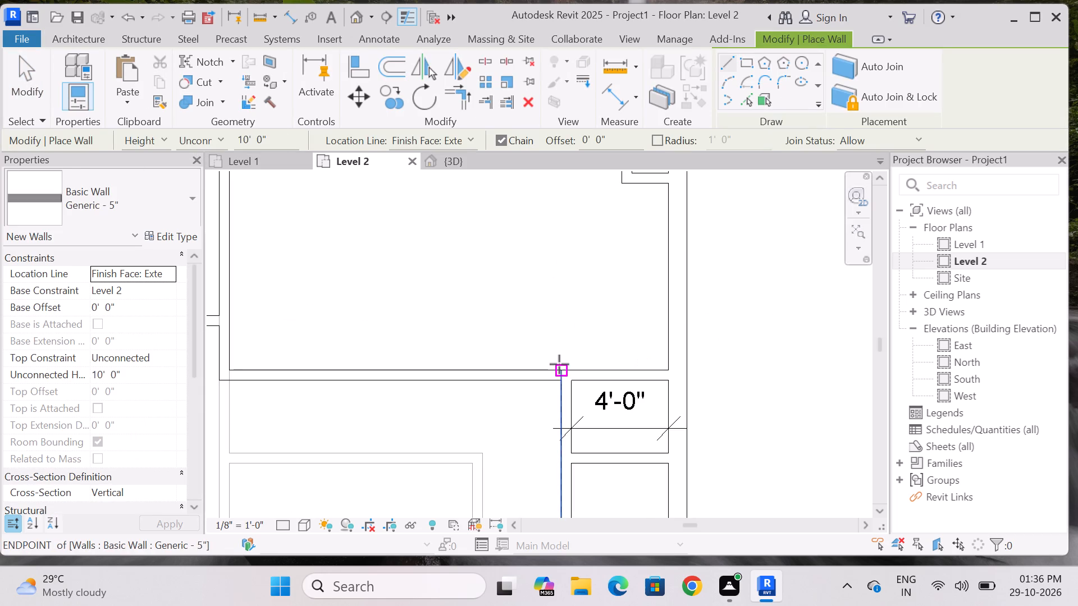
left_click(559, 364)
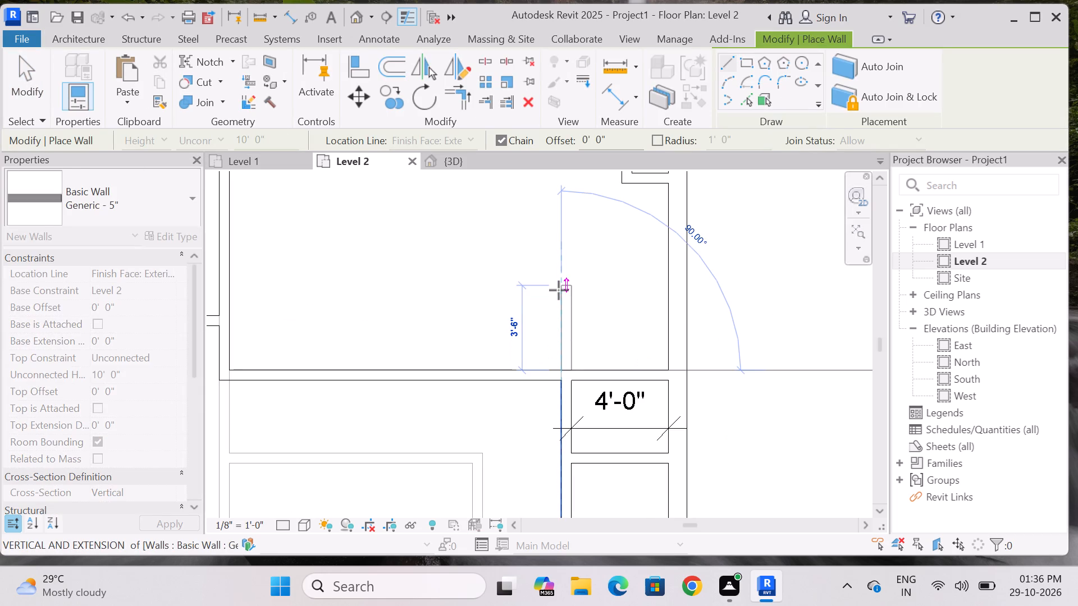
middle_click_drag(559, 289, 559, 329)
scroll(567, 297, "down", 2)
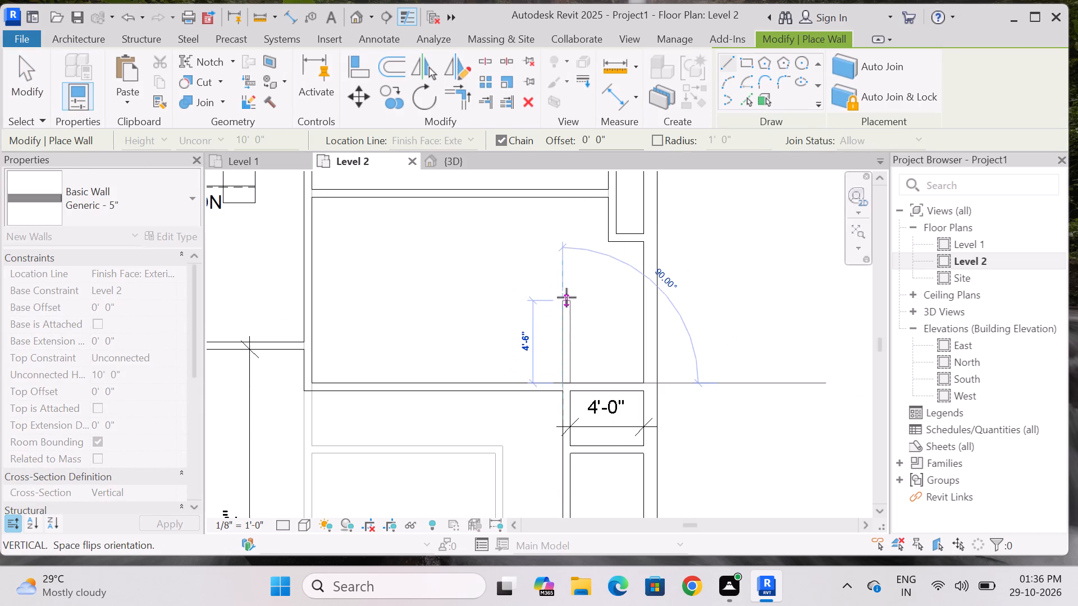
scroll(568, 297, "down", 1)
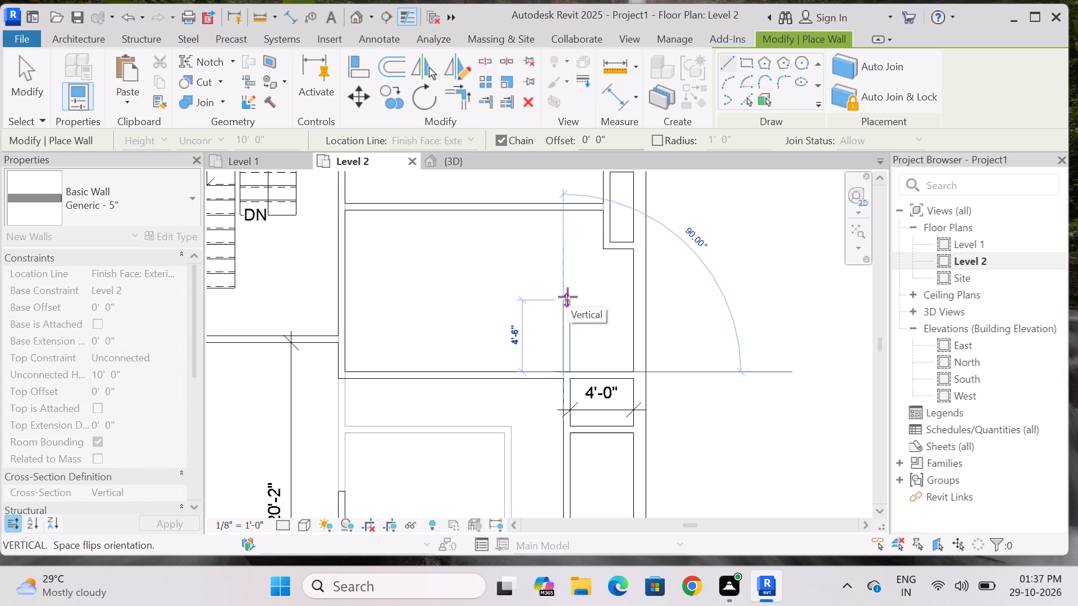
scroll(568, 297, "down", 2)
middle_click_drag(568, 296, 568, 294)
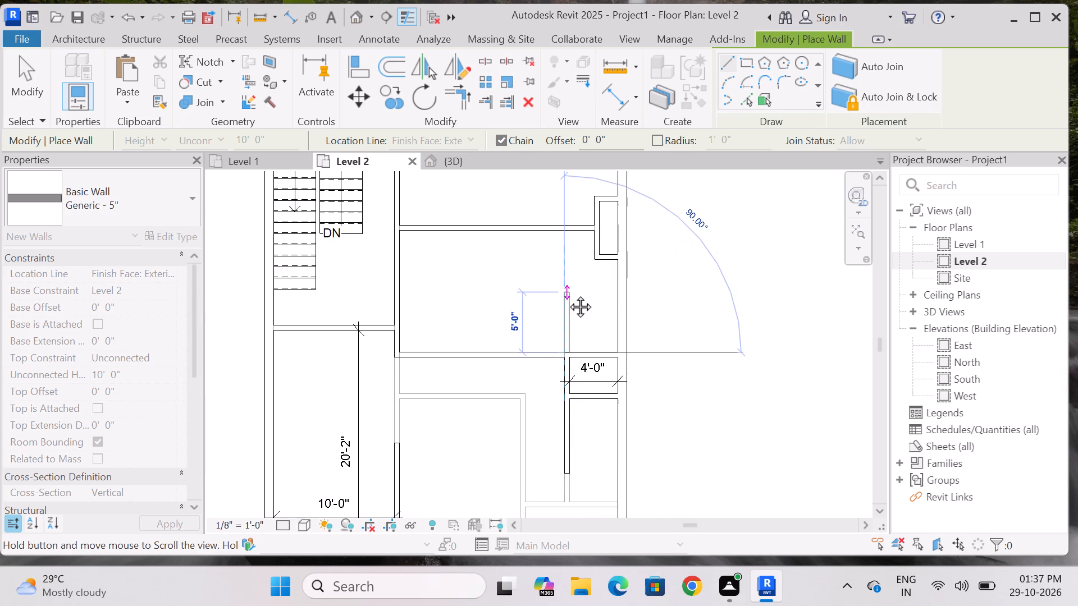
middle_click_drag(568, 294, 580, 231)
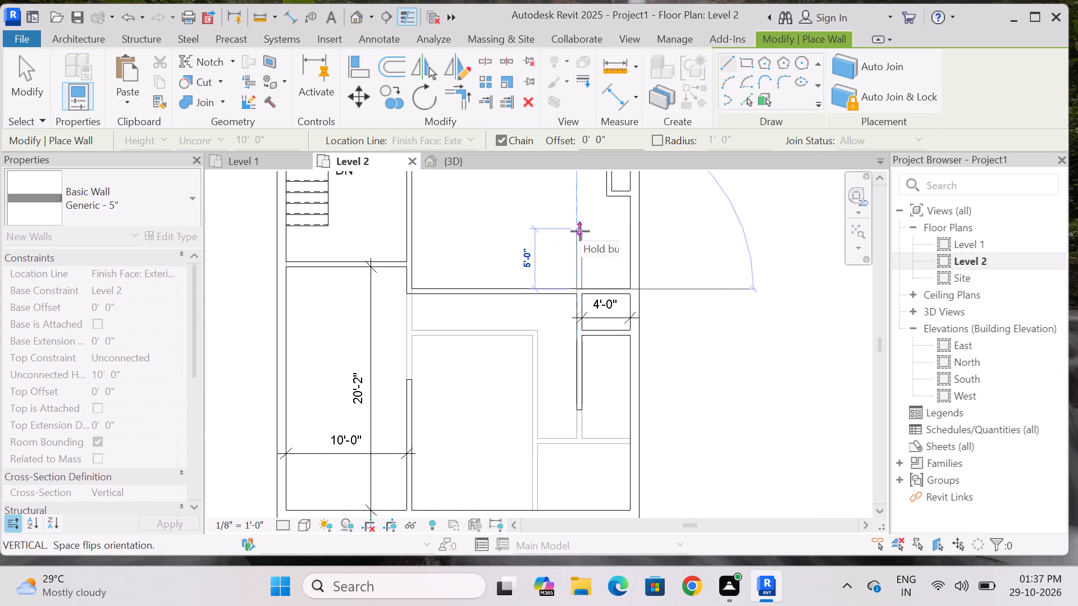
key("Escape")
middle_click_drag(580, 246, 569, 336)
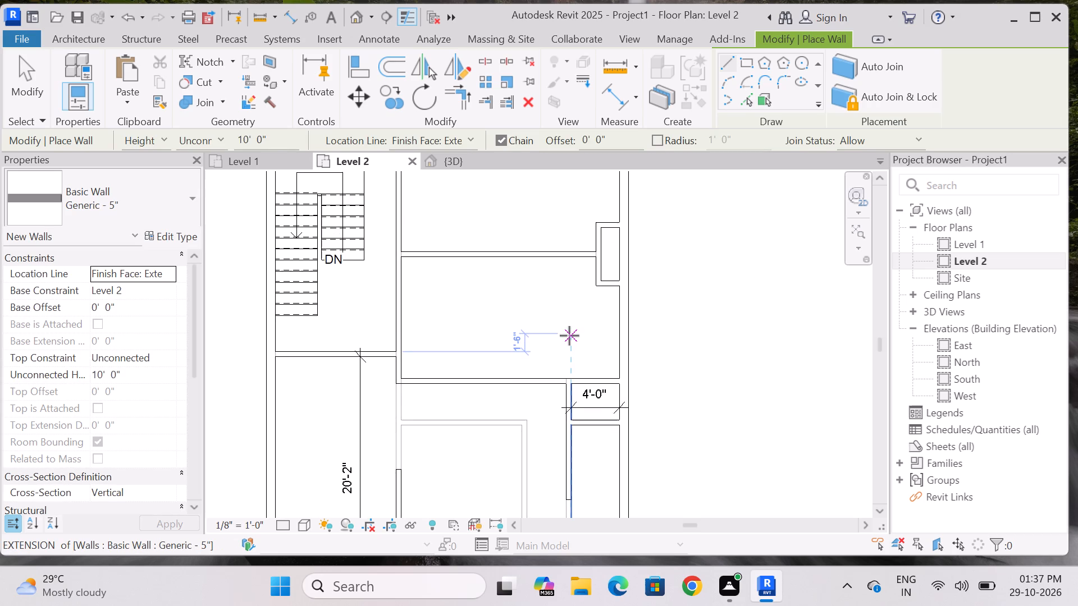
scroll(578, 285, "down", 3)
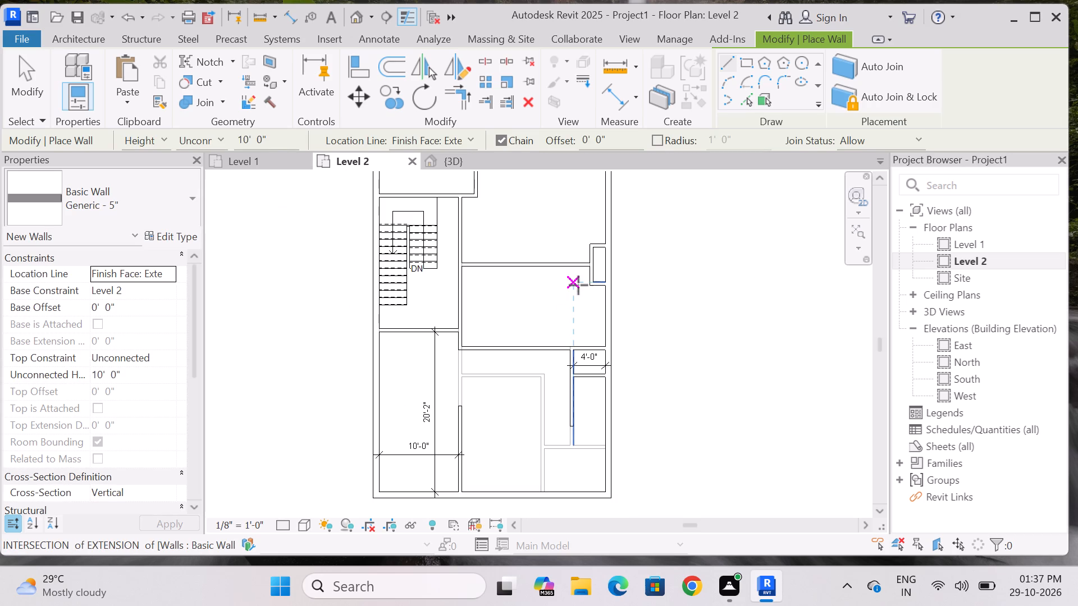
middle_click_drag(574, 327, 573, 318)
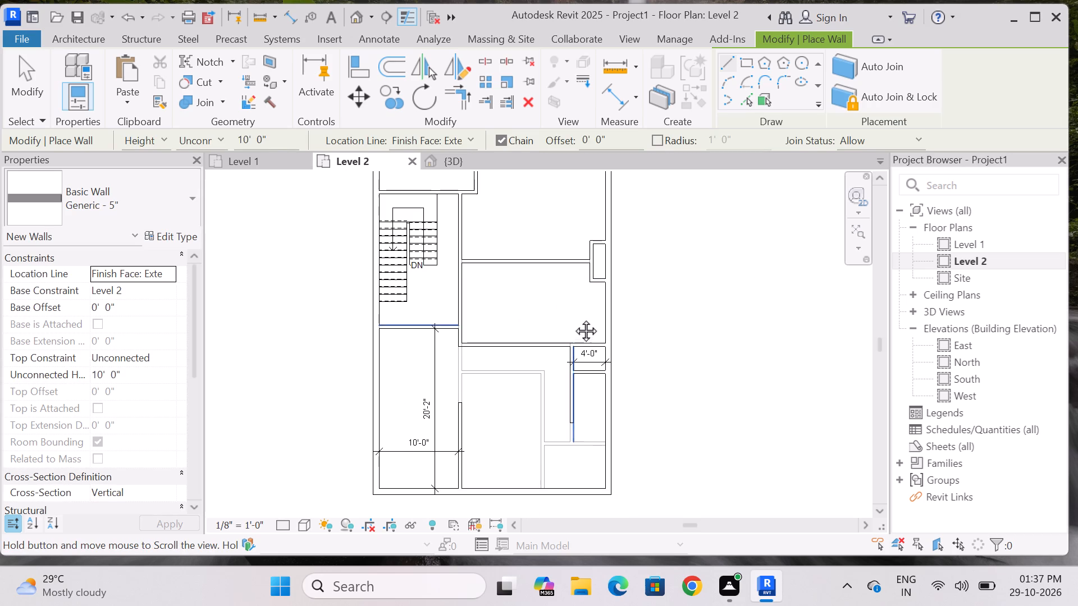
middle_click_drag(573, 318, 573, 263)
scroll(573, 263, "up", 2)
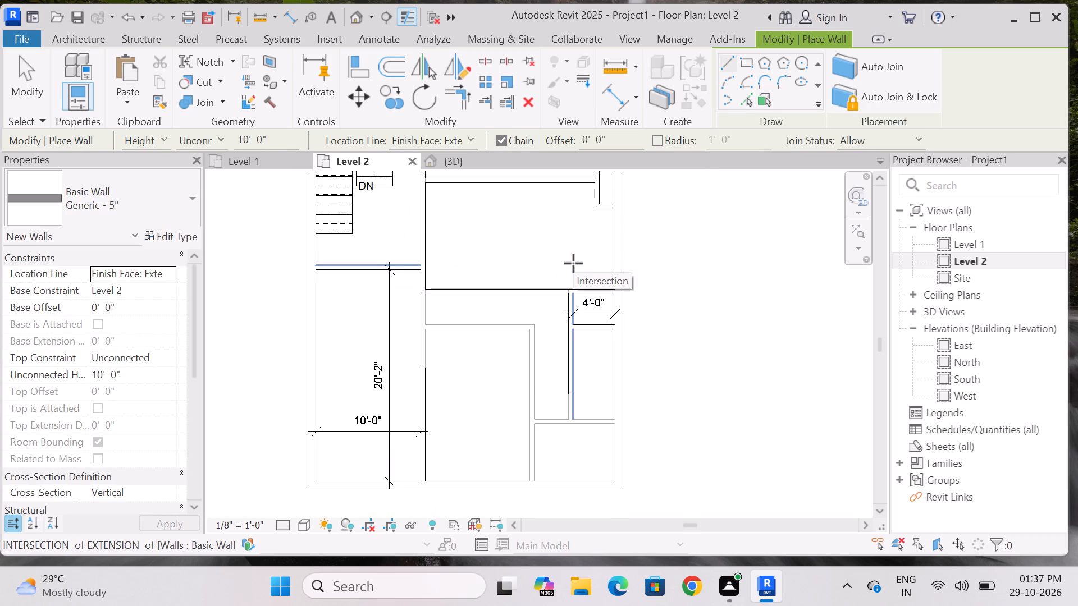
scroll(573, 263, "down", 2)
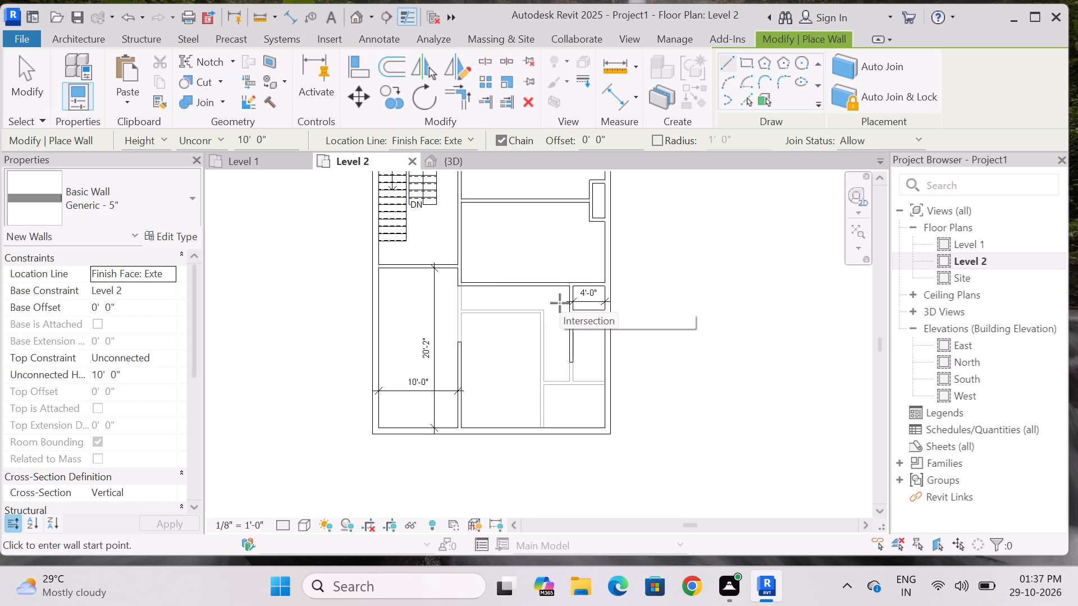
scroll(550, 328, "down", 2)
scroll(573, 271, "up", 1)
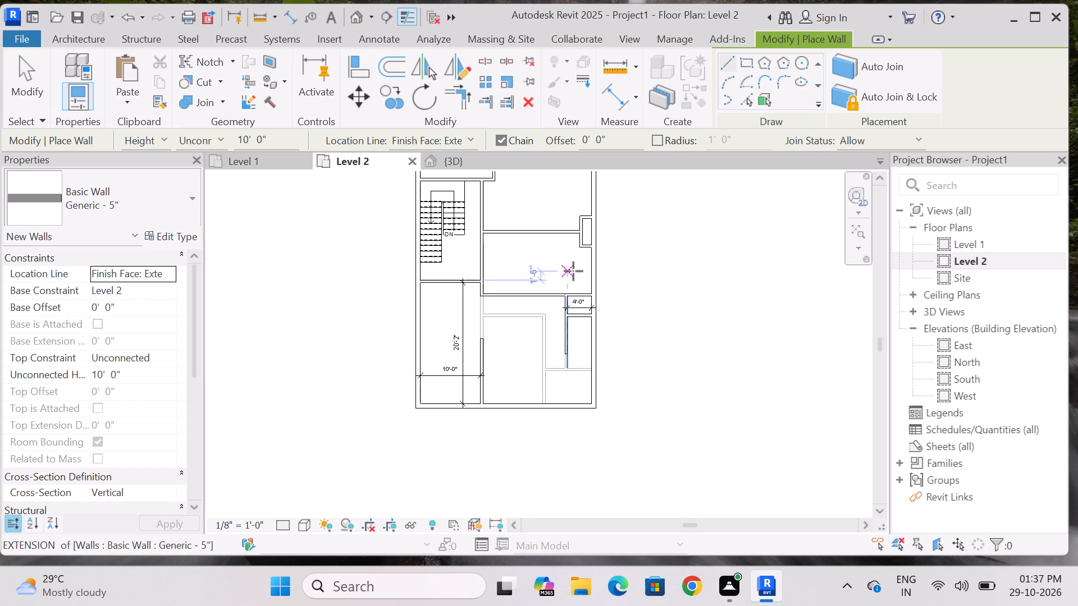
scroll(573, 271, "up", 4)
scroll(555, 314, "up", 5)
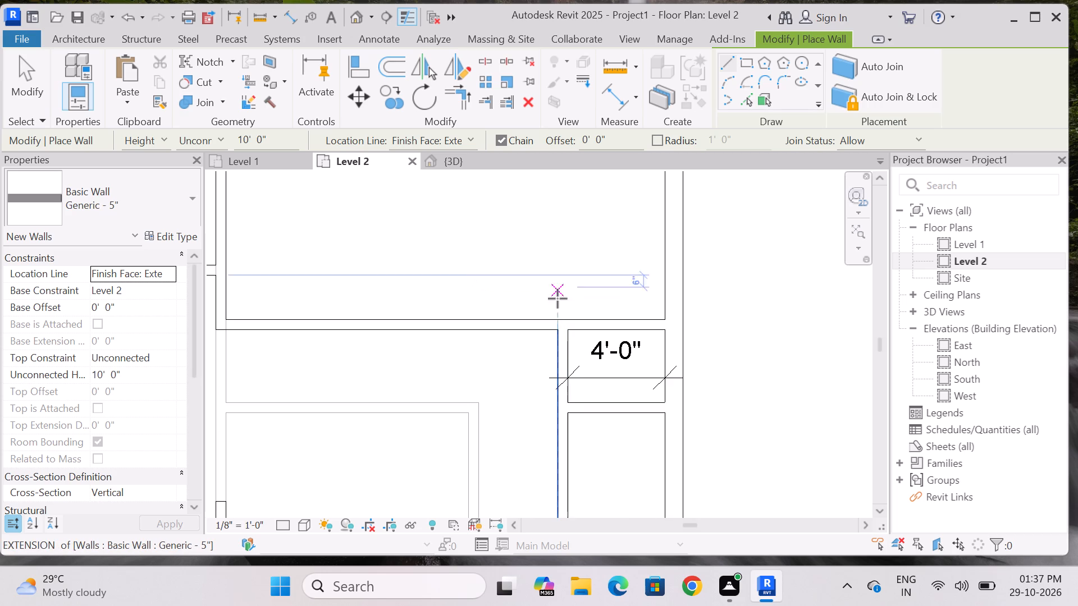
Draw Generic - 5" walls from the 4'-0" enclosure's northwest corner, 6'-0" north and about 4'-5" east to the exterior wall.
left_click(559, 317)
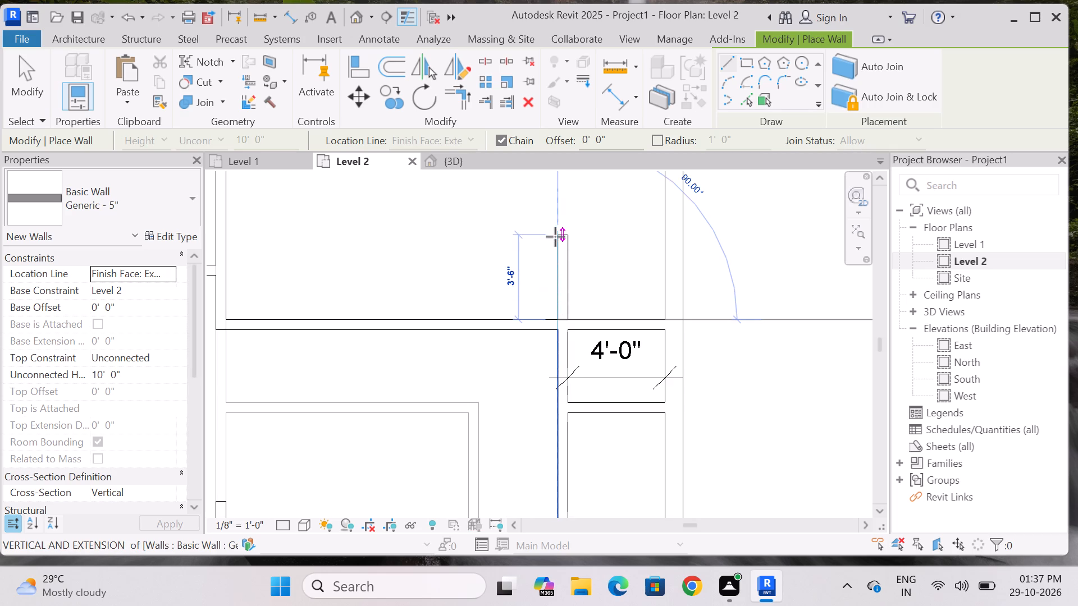
middle_click_drag(554, 239, 547, 317)
scroll(547, 317, "down", 3)
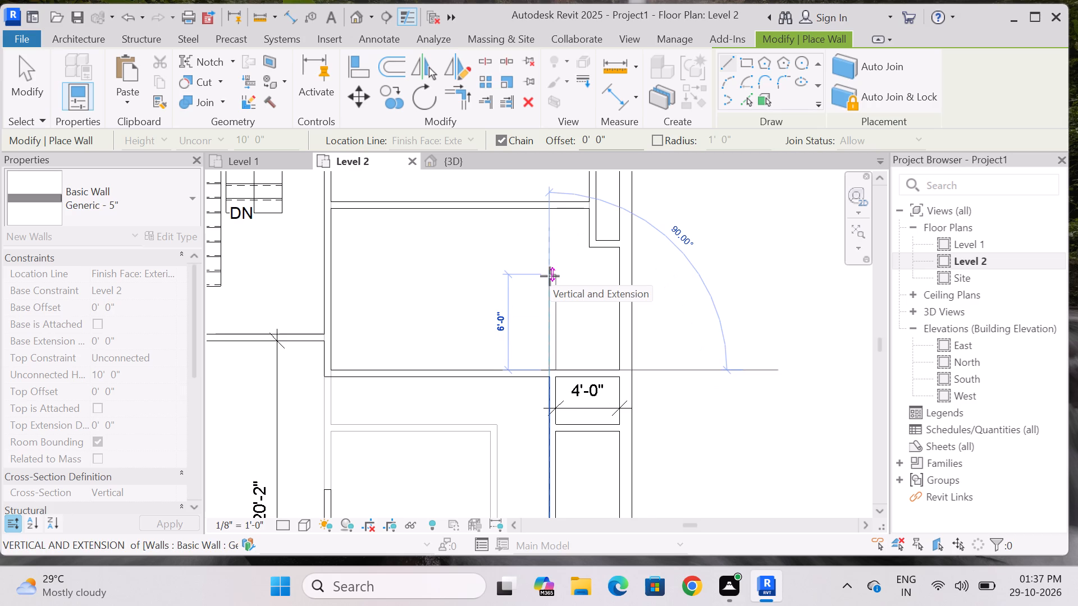
left_click(550, 276)
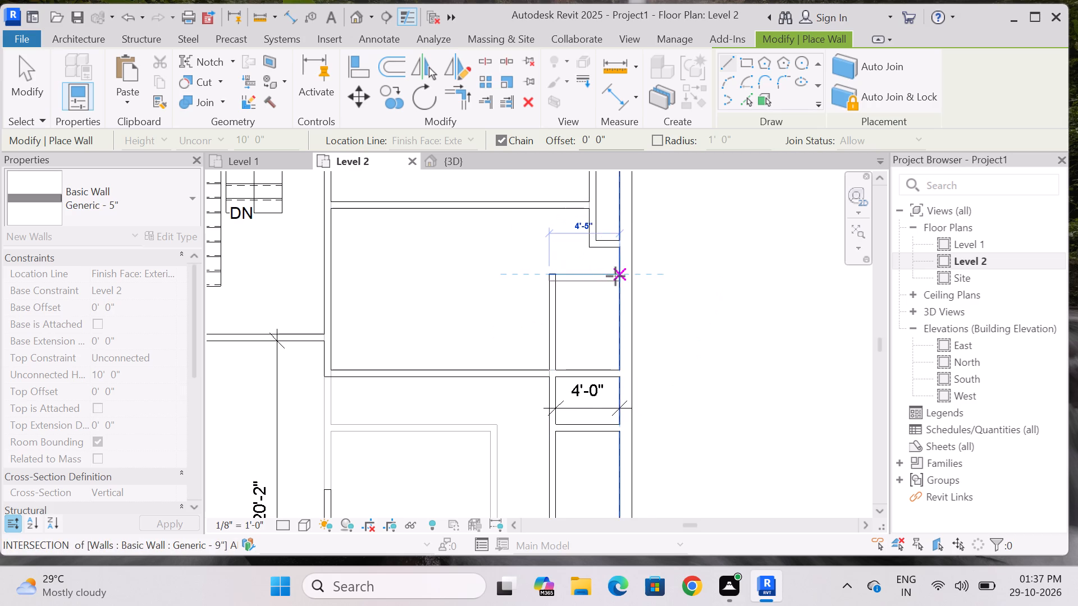
left_click(615, 276)
key("Escape")
Draw Generic - 5" walls west from the 4'-0" enclosure's southwest corner and north to the east-west wall, enclosing a space about 5'-8" wide.
scroll(561, 244, "down", 6)
scroll(564, 333, "up", 3)
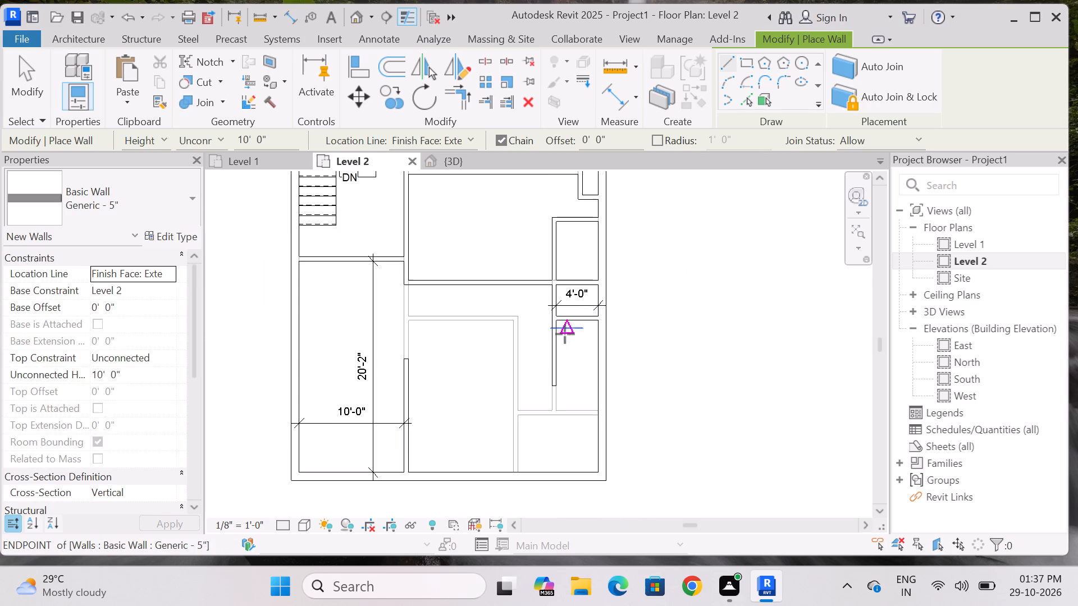
scroll(549, 316, "up", 3)
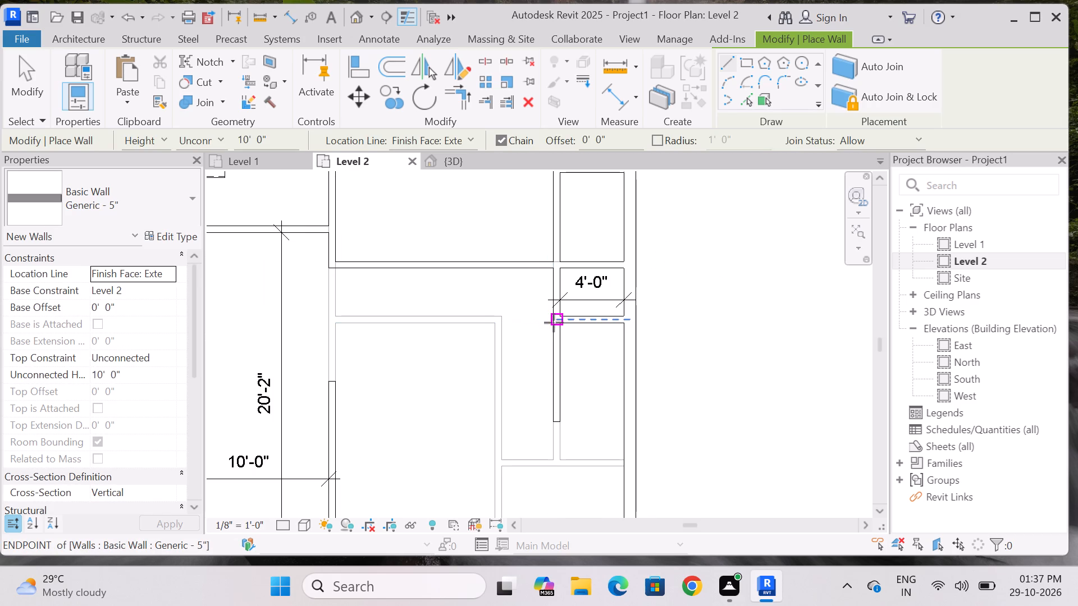
left_click(554, 323)
key("Escape")
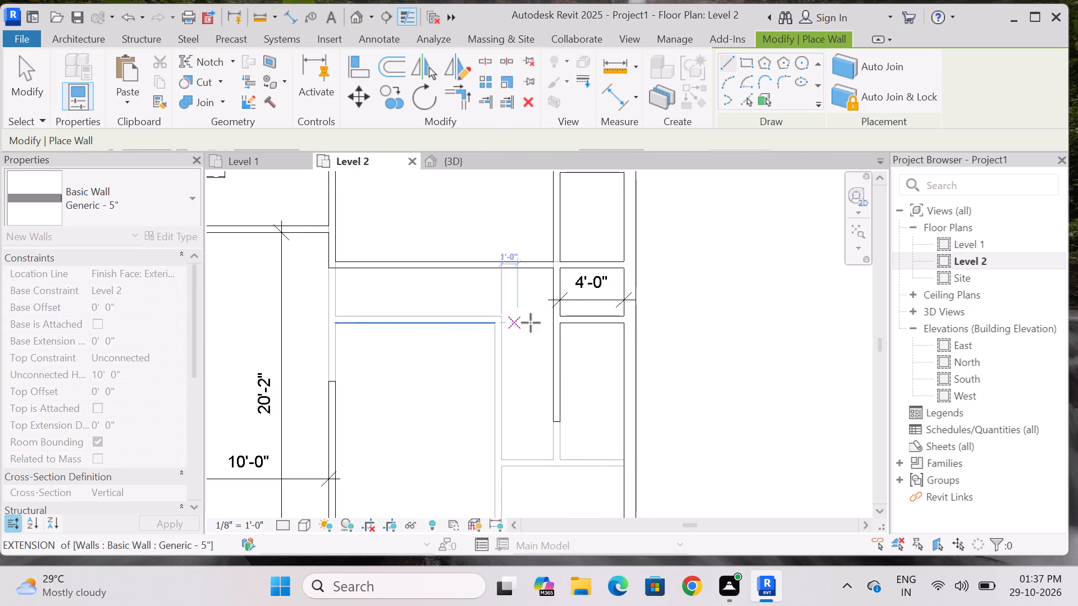
scroll(543, 323, "up", 4)
left_click(572, 323)
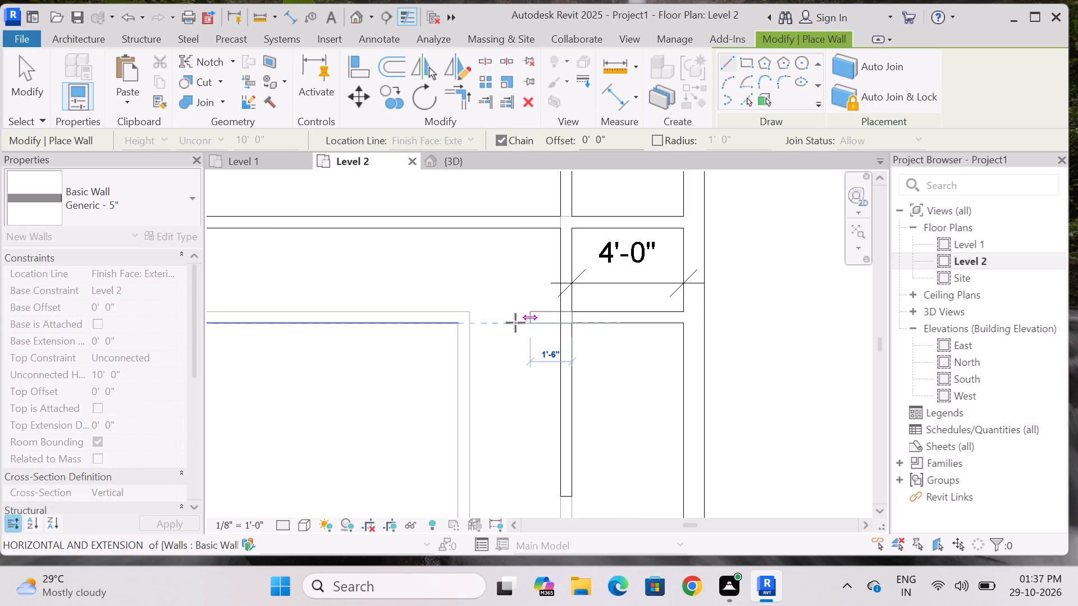
scroll(510, 322, "down", 1)
middle_click_drag(510, 322, 605, 307)
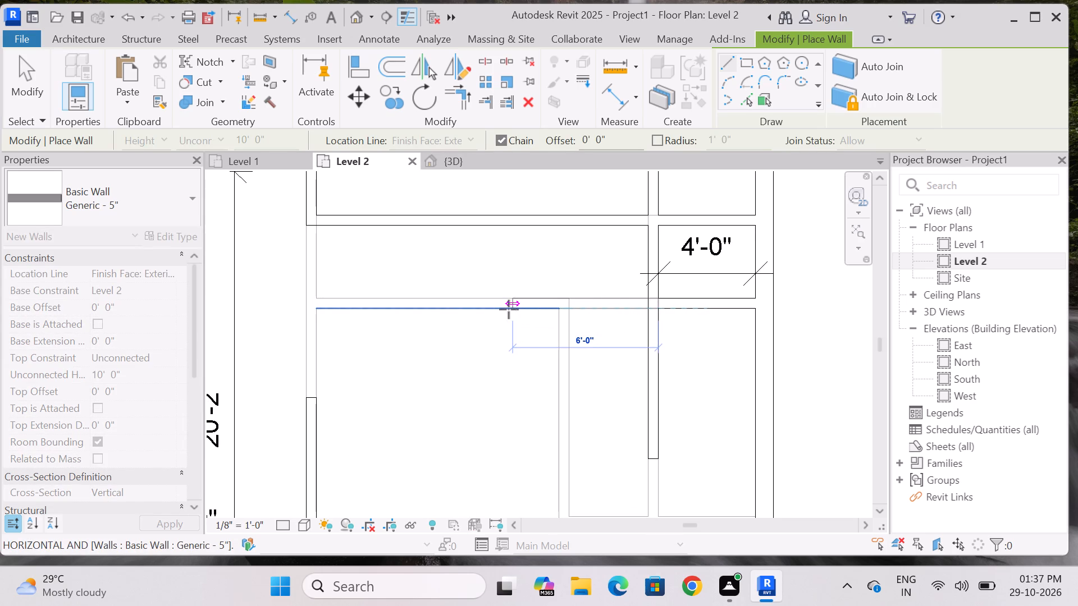
left_click(504, 309)
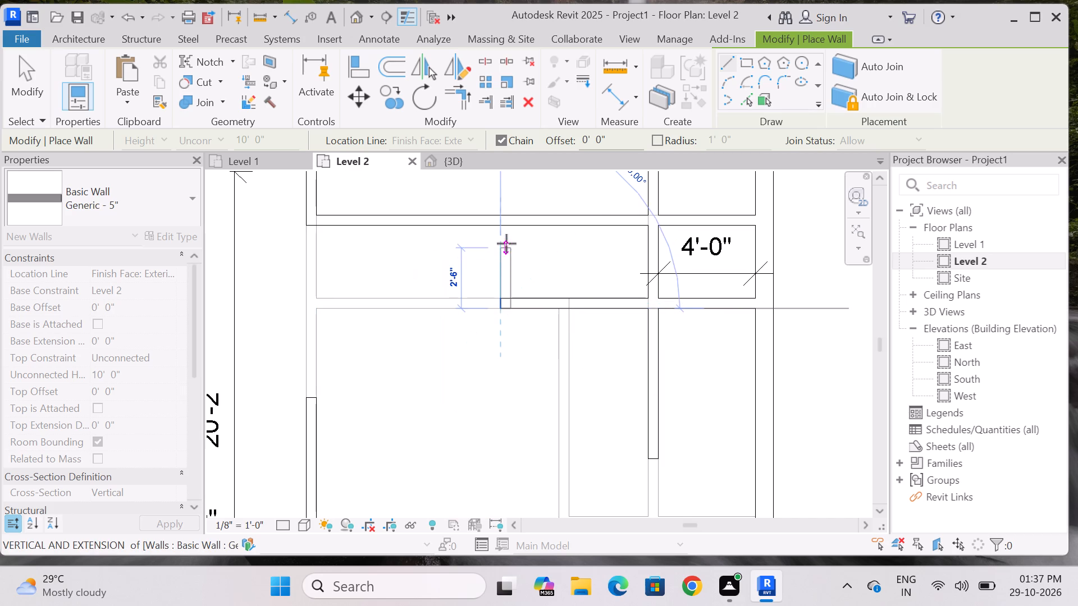
left_click(506, 232)
key("Escape")
scroll(545, 247, "down", 2)
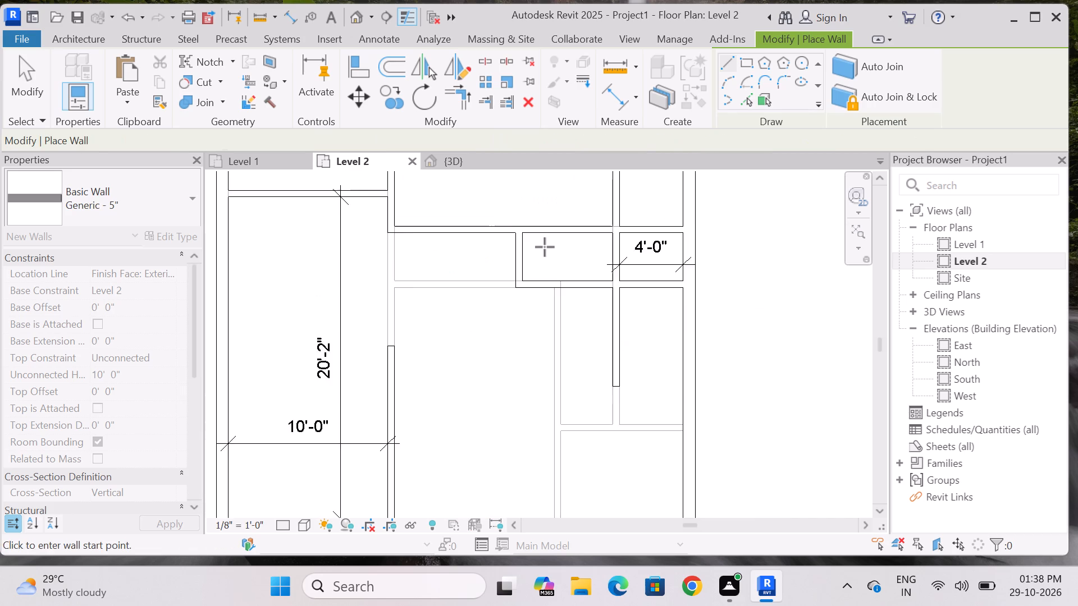
scroll(545, 247, "down", 4)
key("Escape")
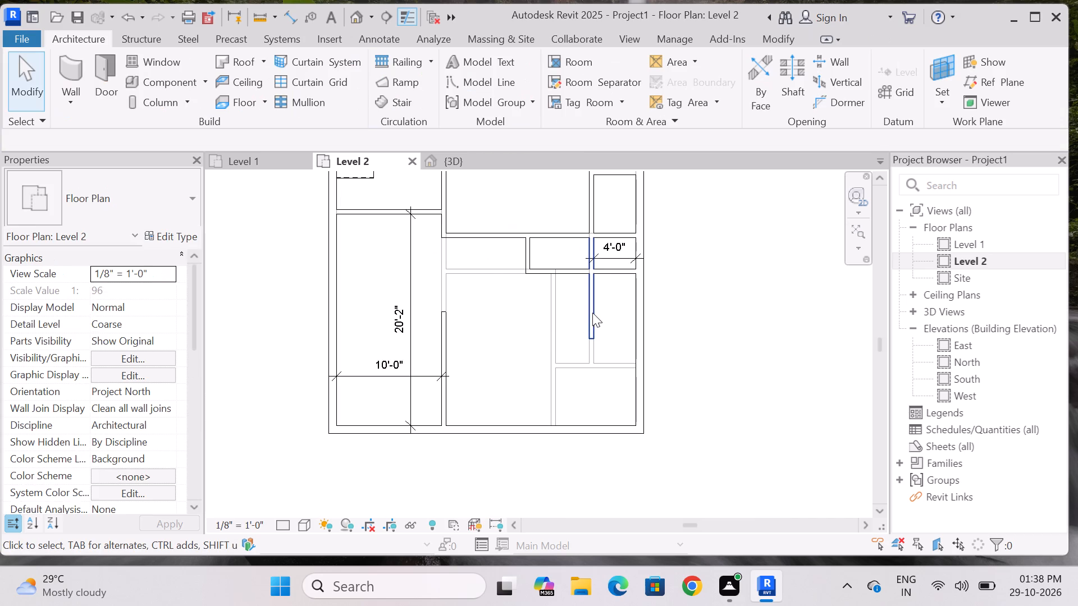
Shorten the north-south wall on the west side of the 4'-0" enclosure so it ends at the enclosure's south wall.
left_click(592, 313)
scroll(600, 265, "up", 4)
left_click_drag(580, 392, 580, 385)
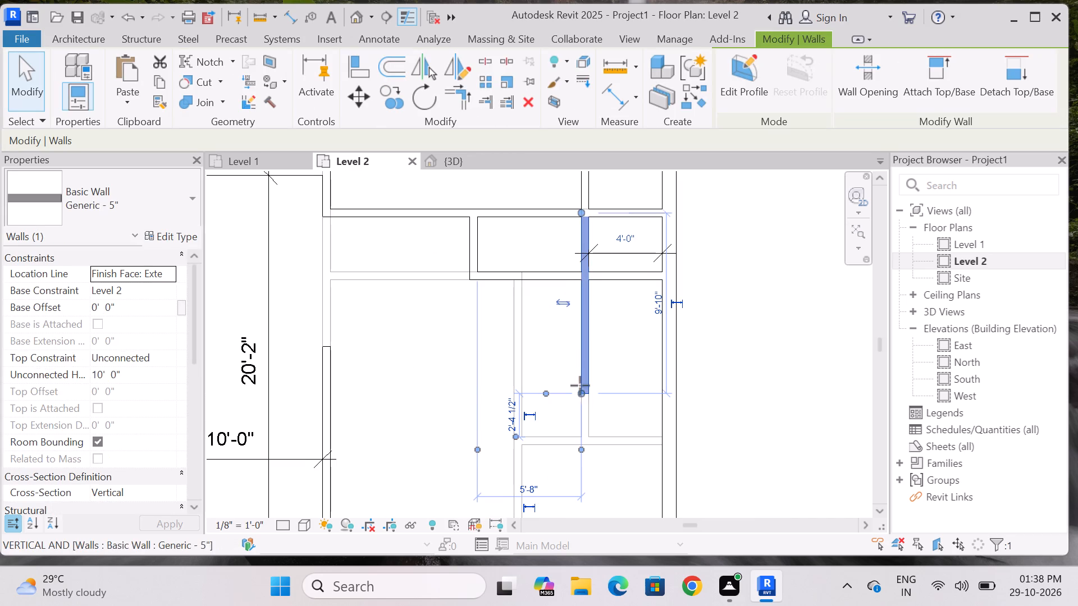
left_click_drag(580, 385, 580, 283)
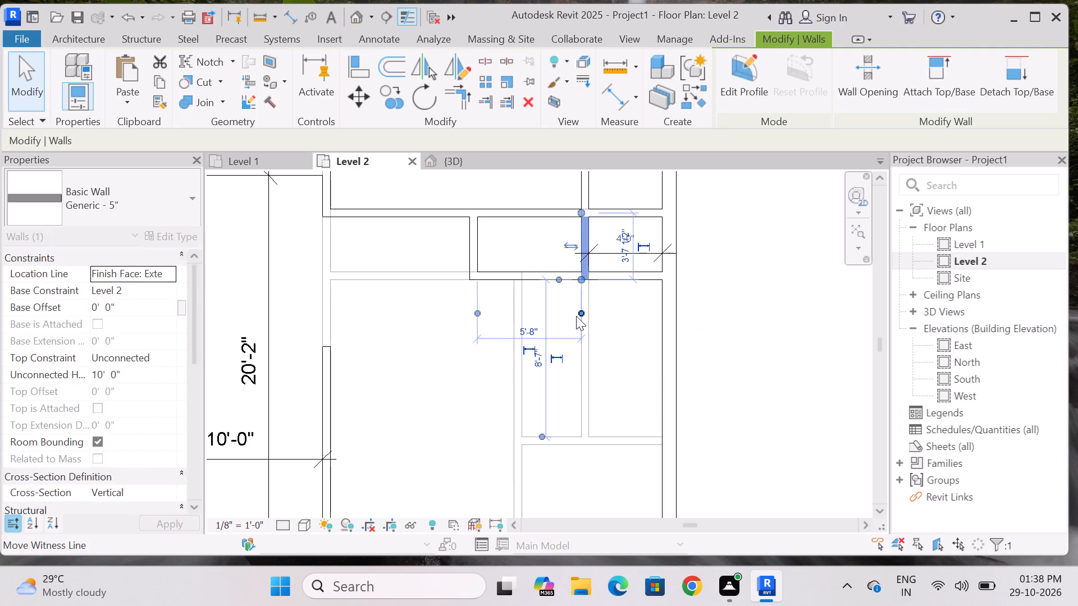
key("Escape")
Draw Generic - 5" walls from the 10'-0" room's east partition end, about 10'-5" east and about 10'-10" south to the exterior wall.
scroll(576, 316, "down", 8)
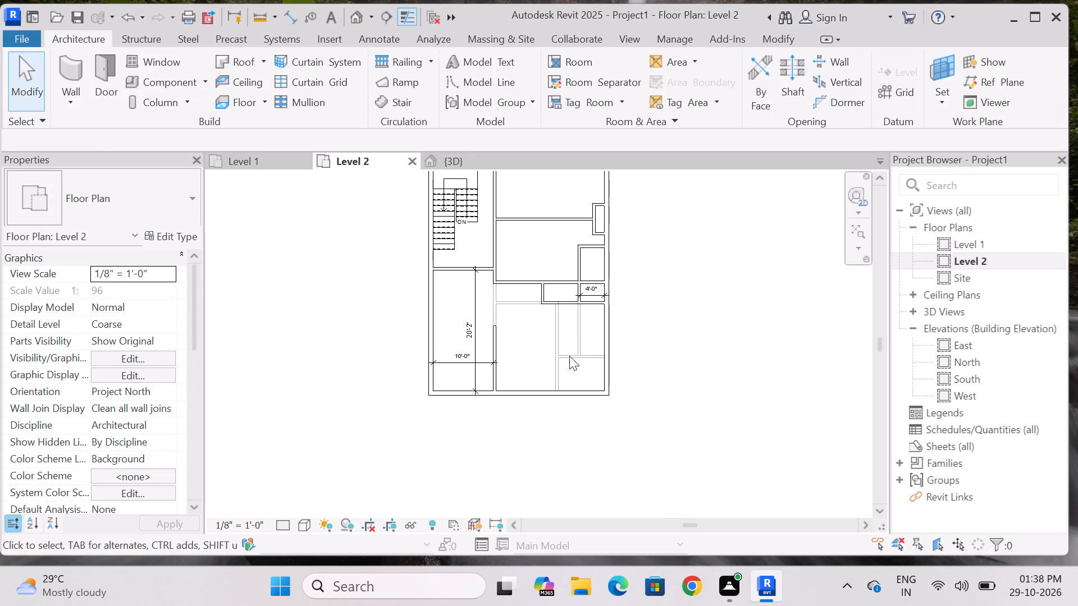
scroll(583, 359, "up", 3)
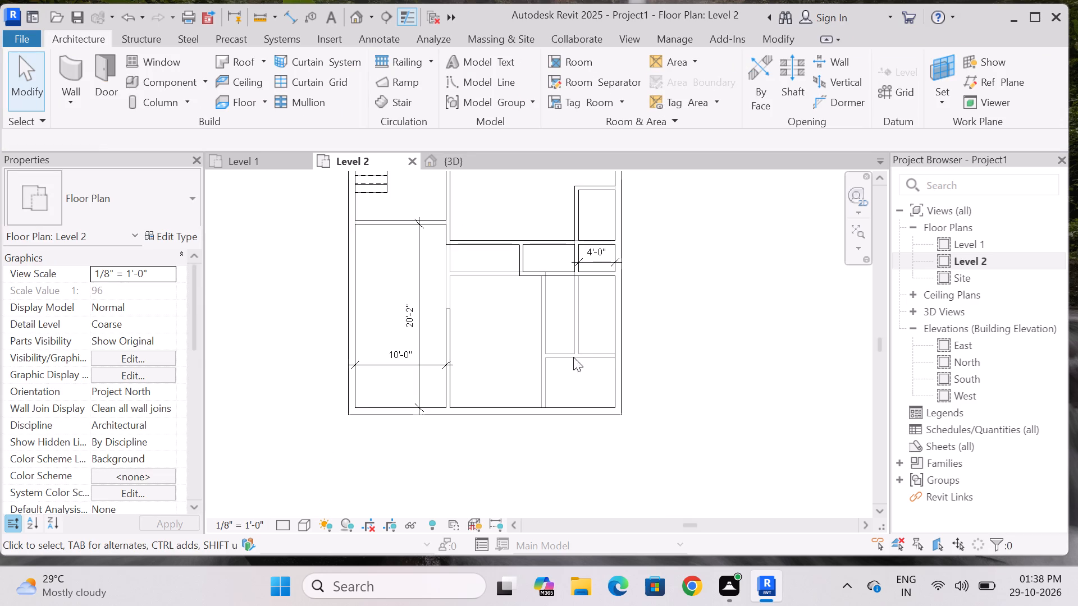
left_click(72, 81)
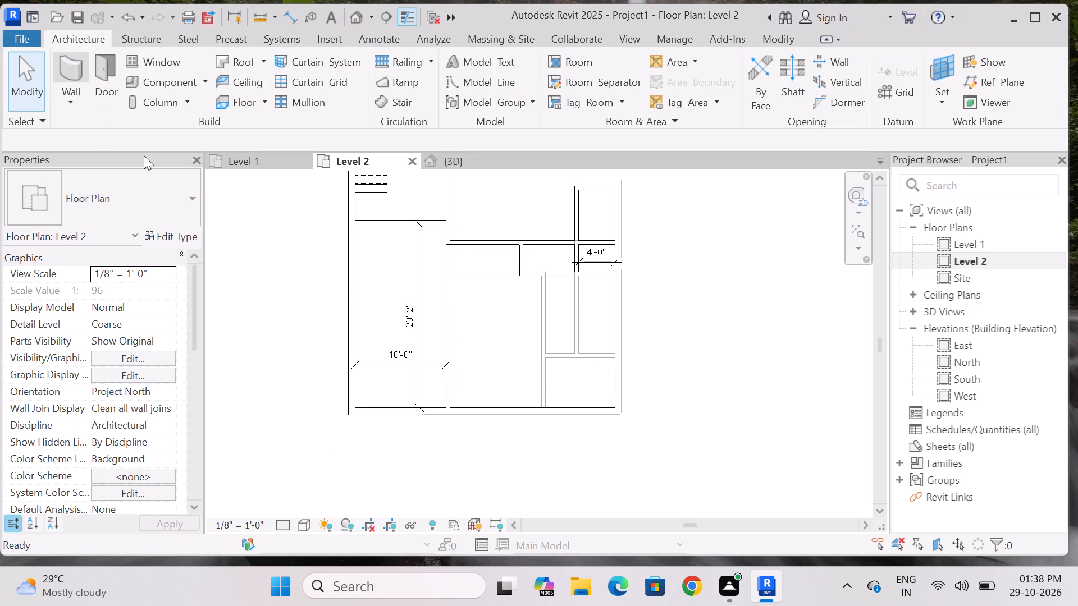
scroll(518, 485, "down", 2)
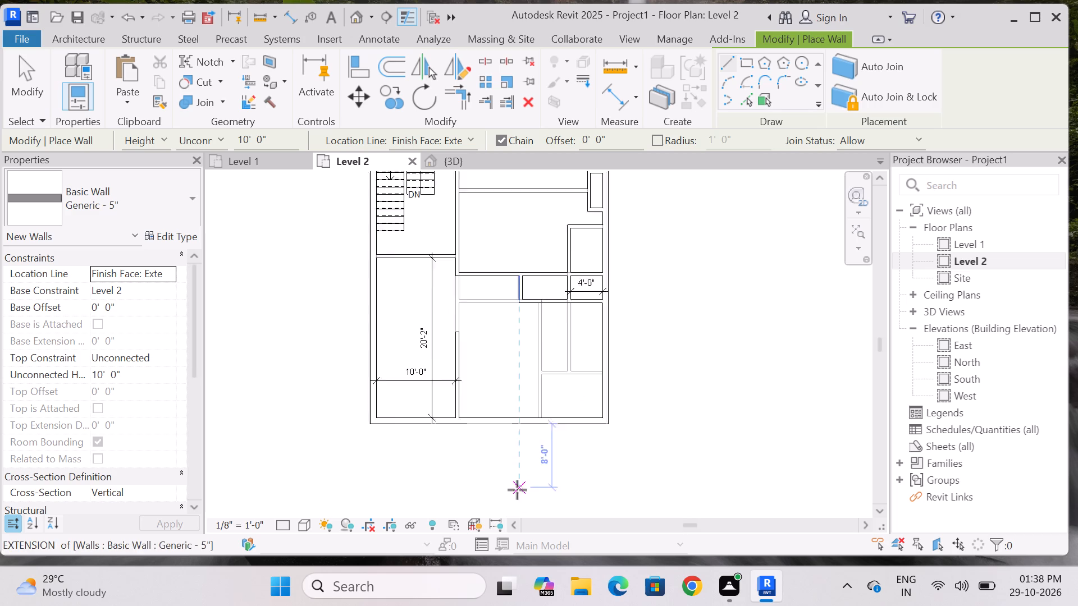
scroll(513, 353, "up", 6)
scroll(444, 489, "down", 4)
scroll(448, 395, "up", 4)
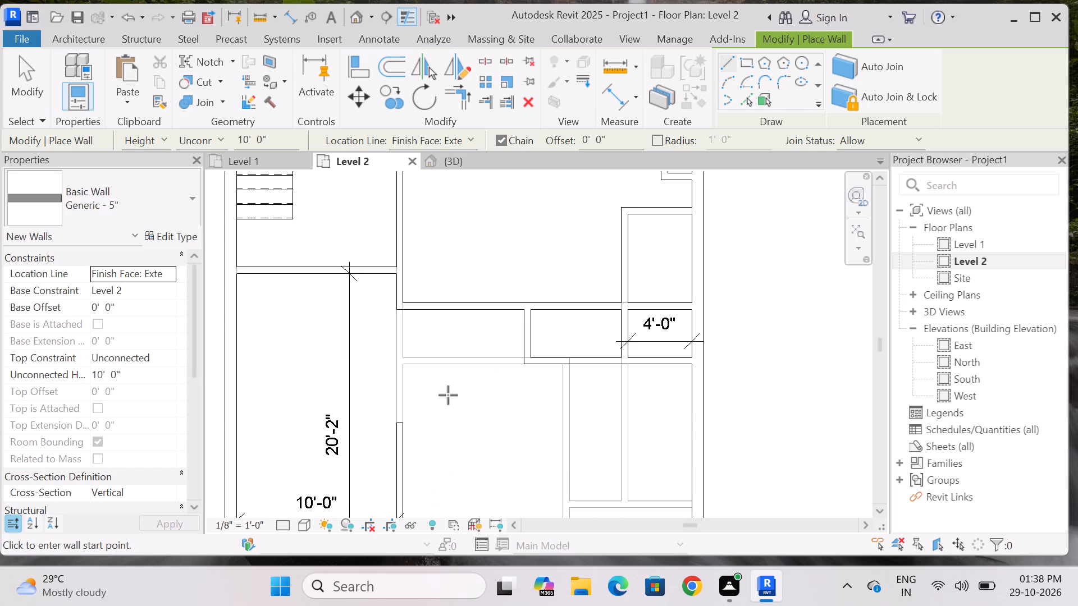
scroll(448, 395, "down", 7)
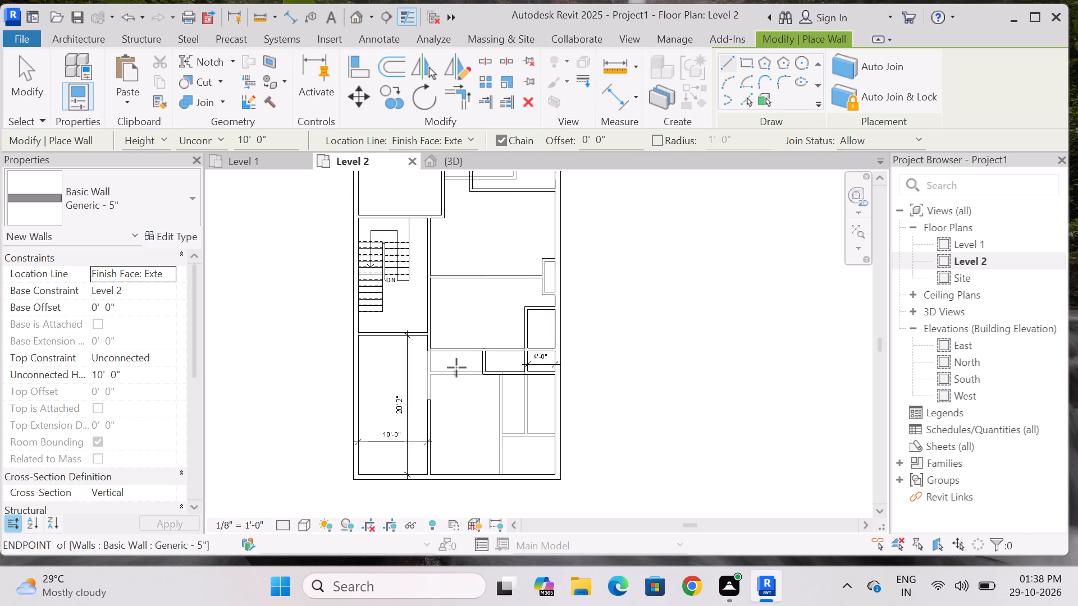
scroll(450, 408, "up", 5)
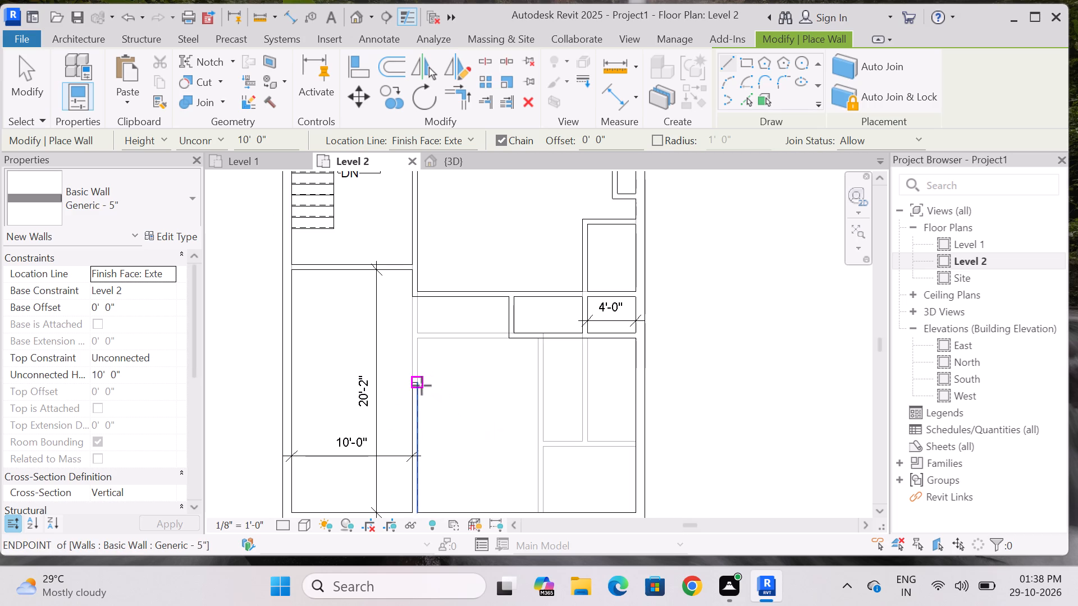
left_click(421, 384)
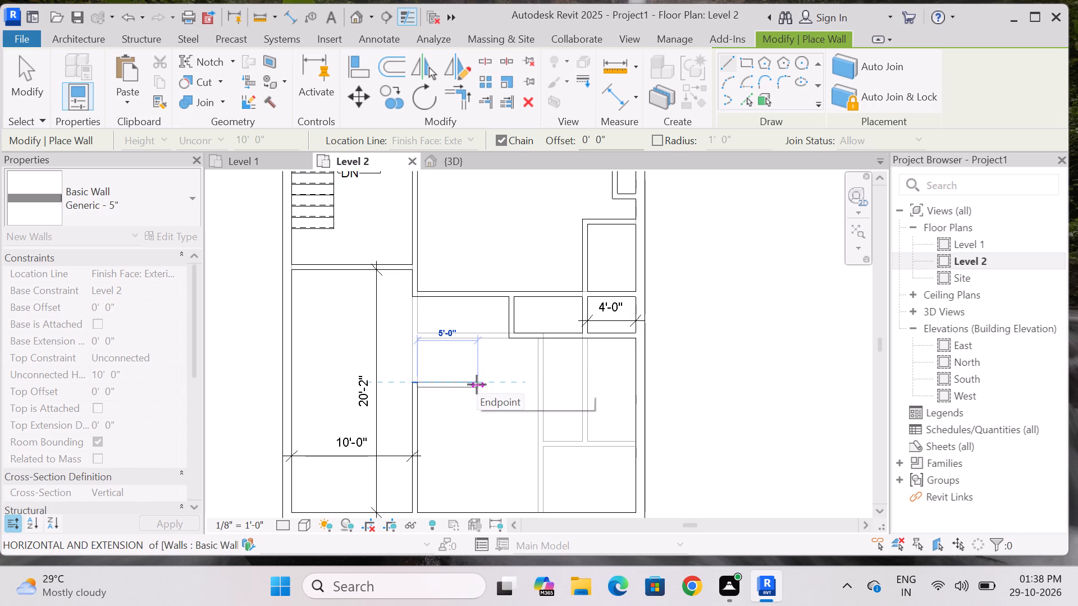
key("space")
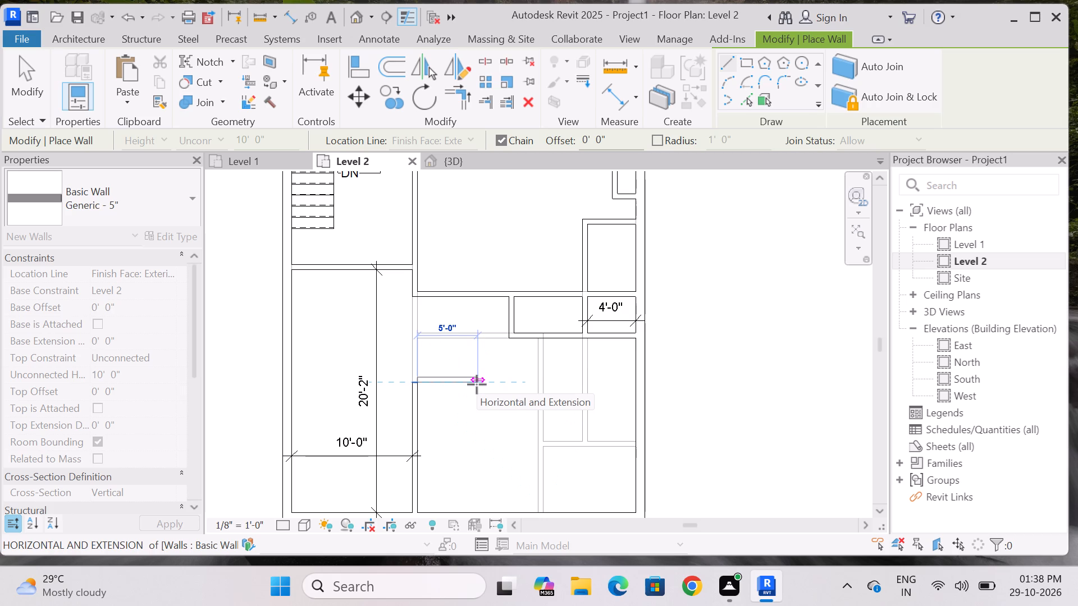
middle_click_drag(477, 384, 506, 357)
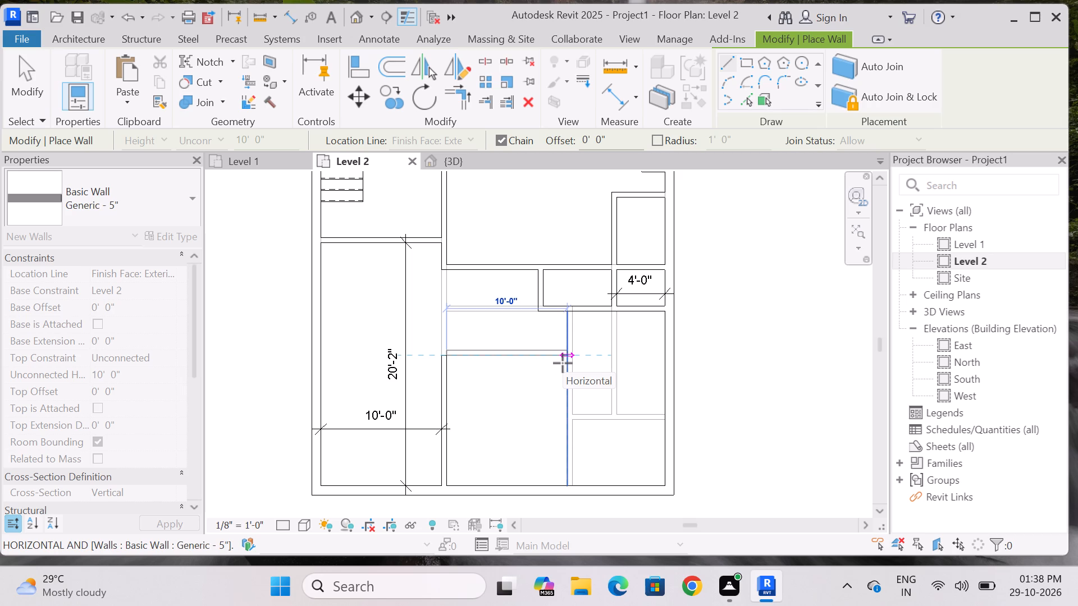
scroll(563, 363, "up", 2)
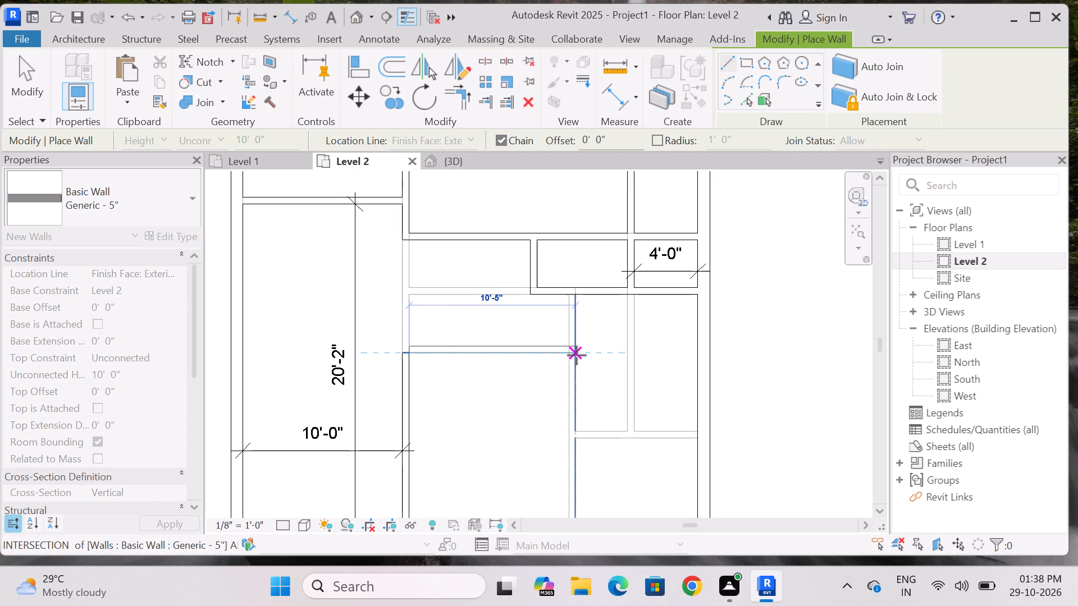
left_click(577, 355)
middle_click_drag(577, 422, 553, 319)
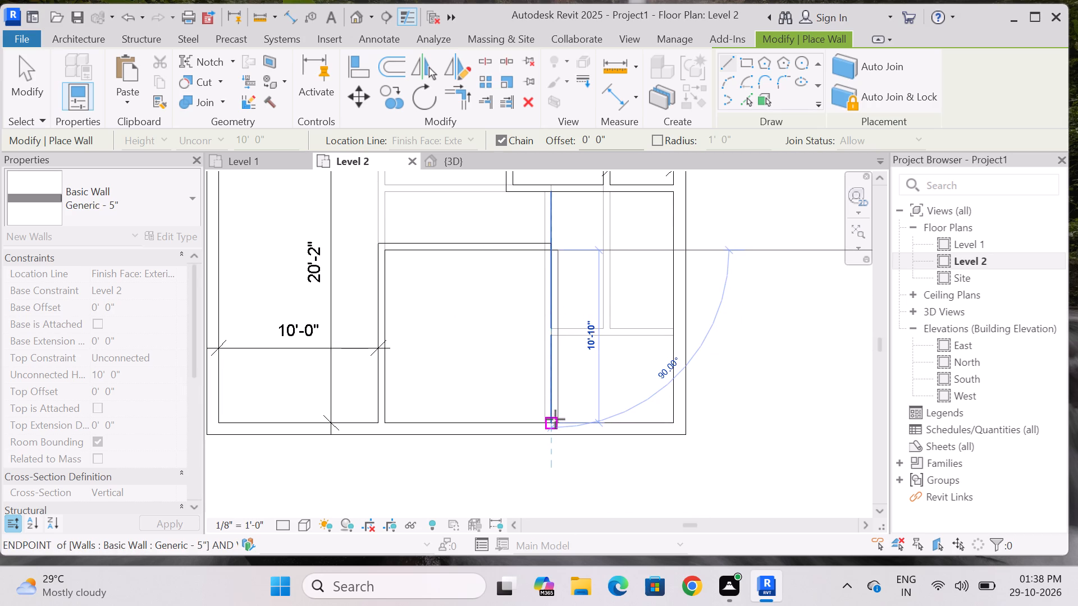
left_click(555, 419)
key("Escape")
key("Escape")
Examine the Level 2 partition layout from the southeast rooms up past the stair to the north rooms.
scroll(518, 366, "down", 6)
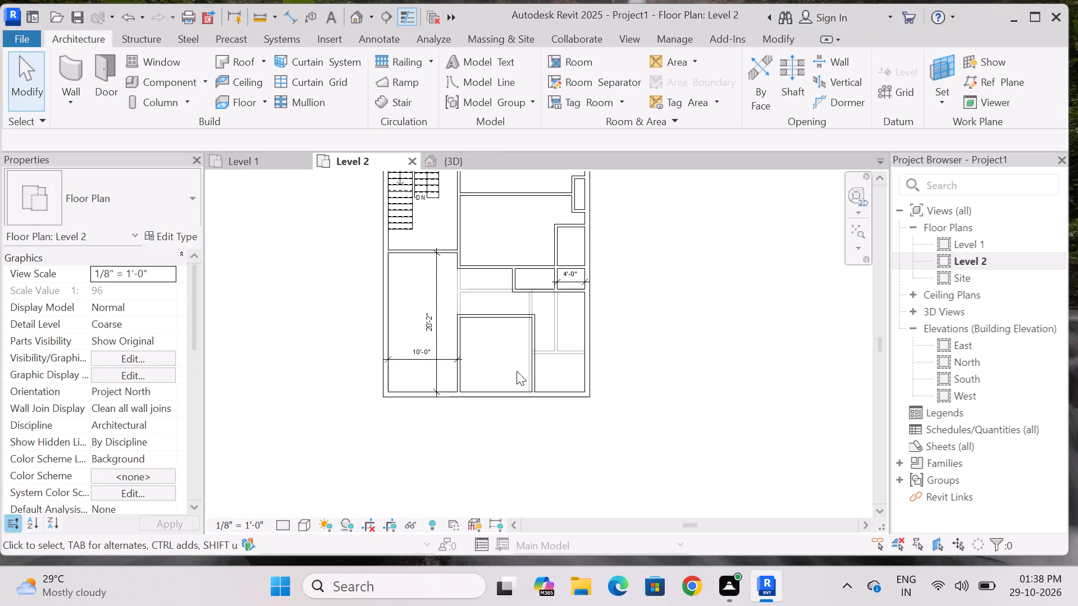
scroll(565, 272, "up", 6)
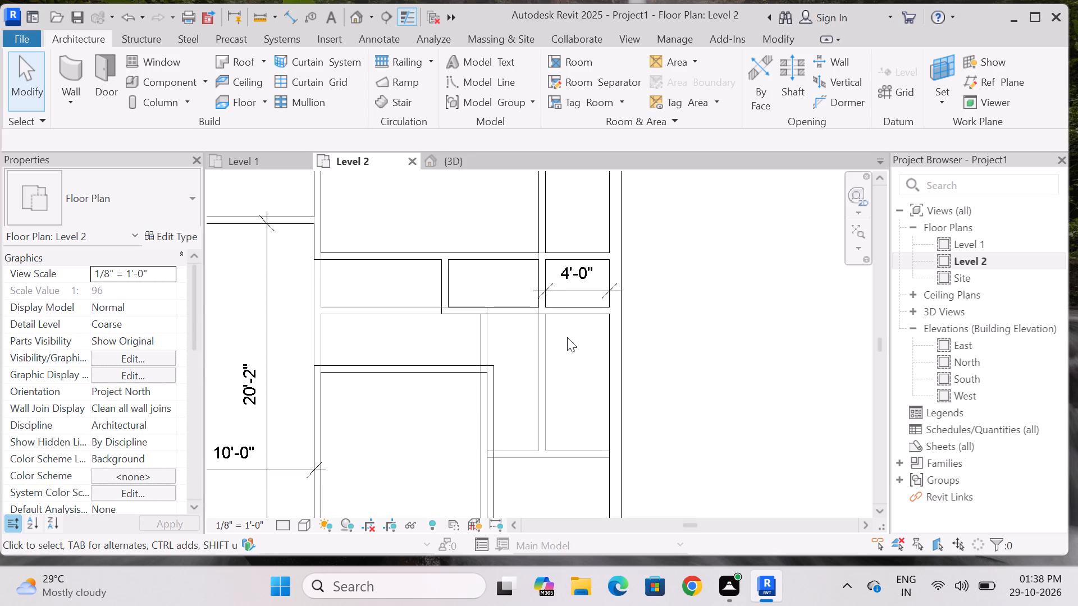
scroll(567, 337, "down", 4)
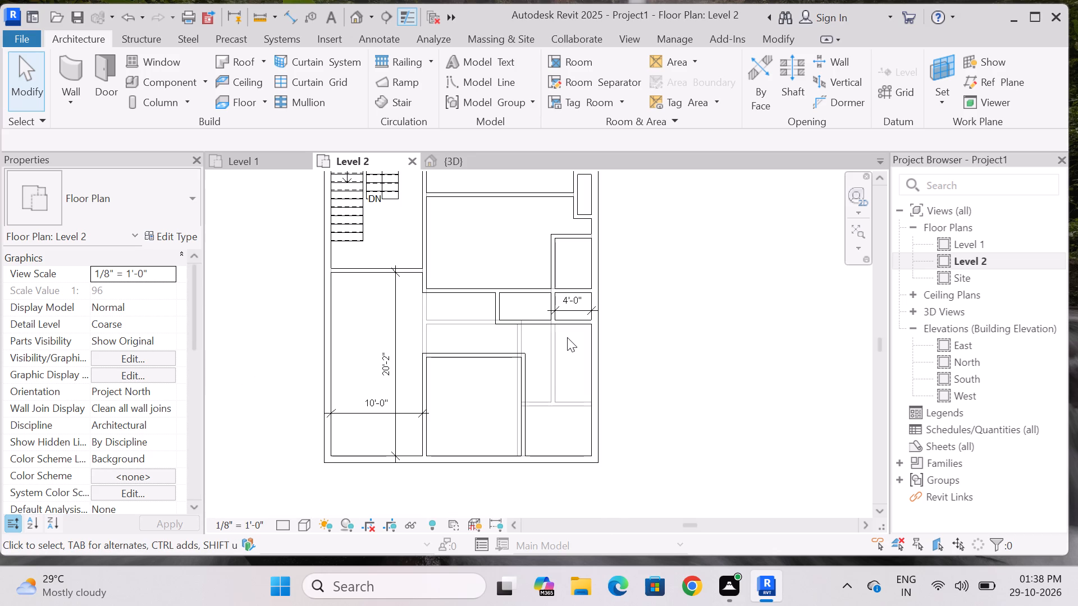
scroll(550, 370, "down", 1)
scroll(569, 227, "up", 1)
scroll(558, 349, "down", 3)
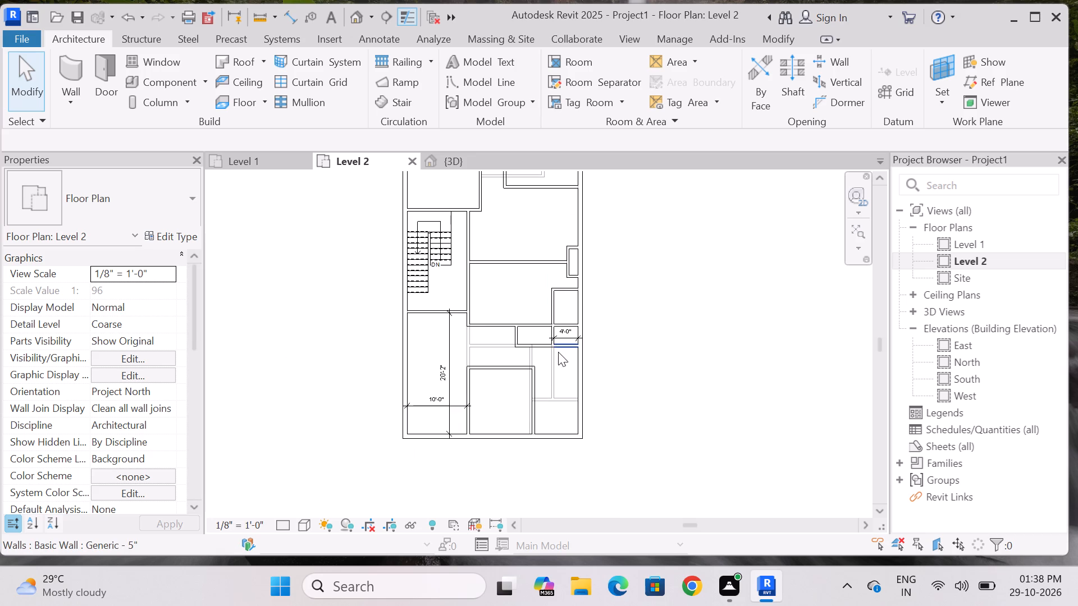
scroll(558, 348, "up", 4)
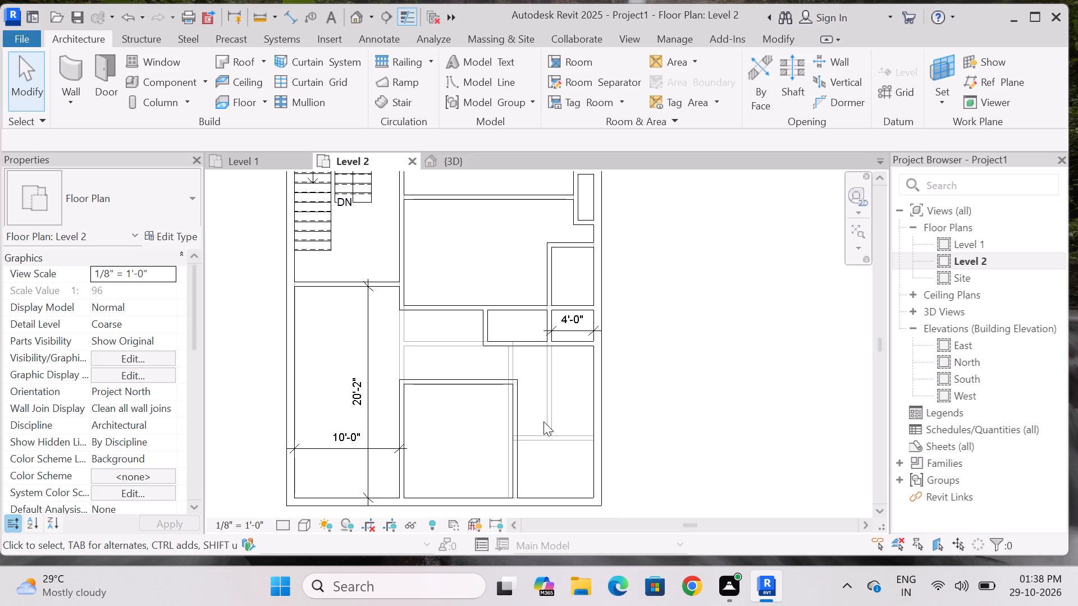
scroll(554, 347, "down", 3)
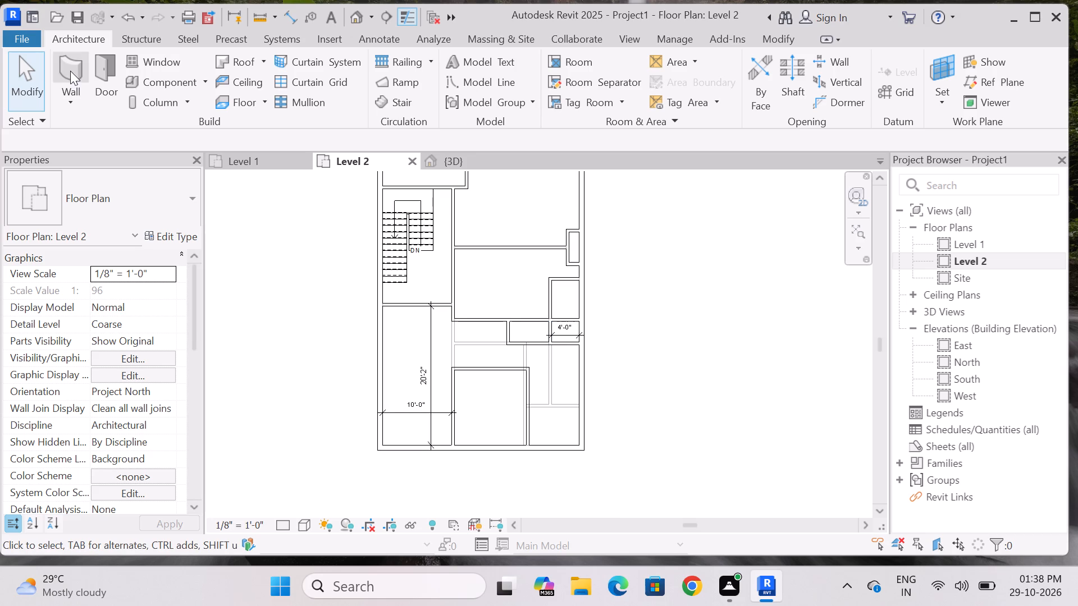
scroll(400, 254, "down", 3)
scroll(445, 219, "up", 3)
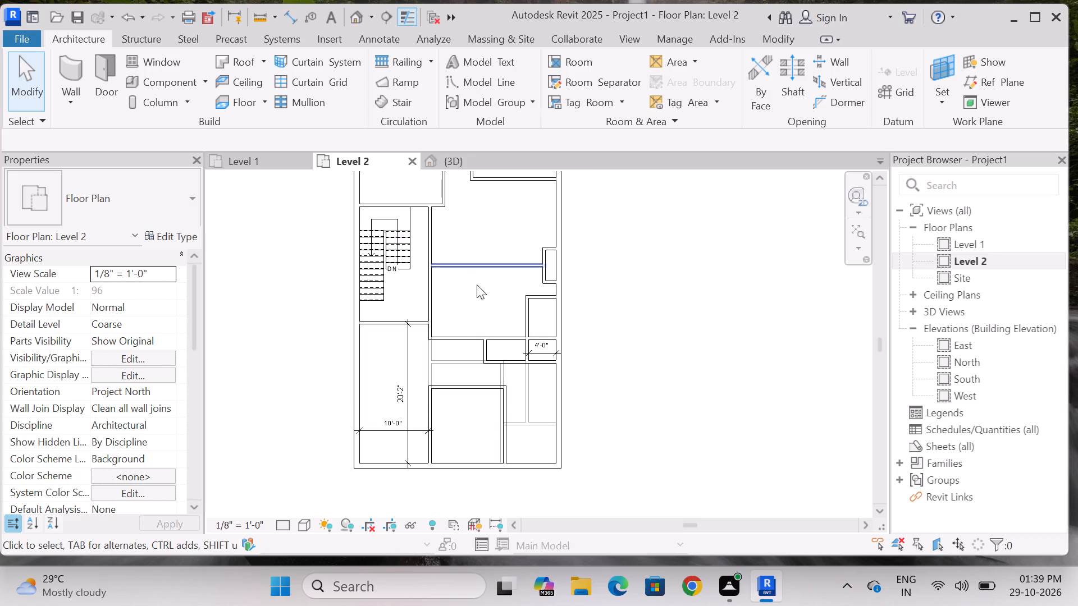
scroll(486, 291, "down", 5)
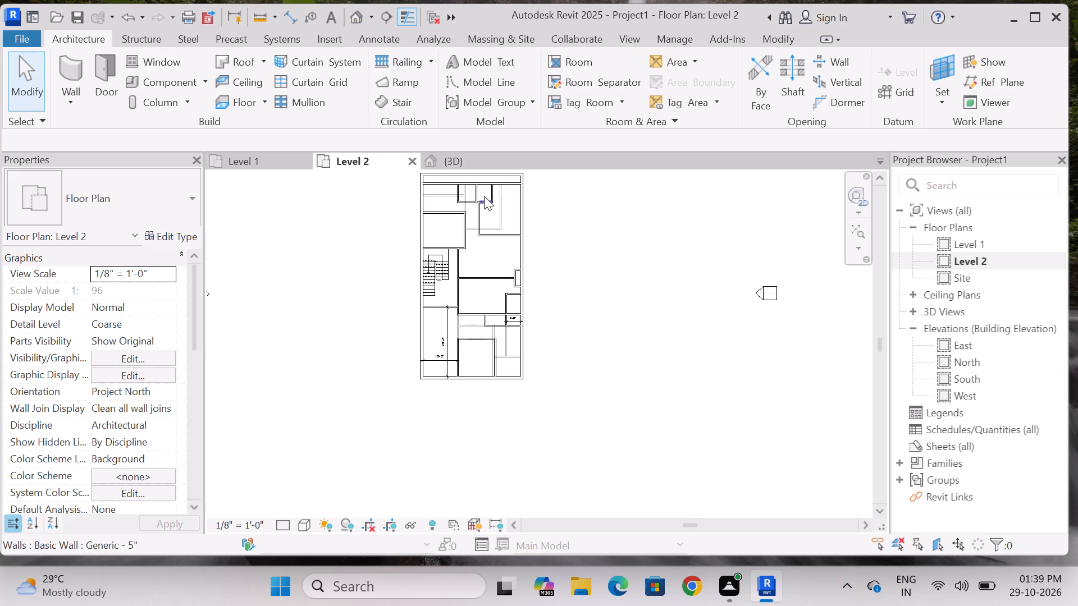
scroll(450, 223, "up", 7)
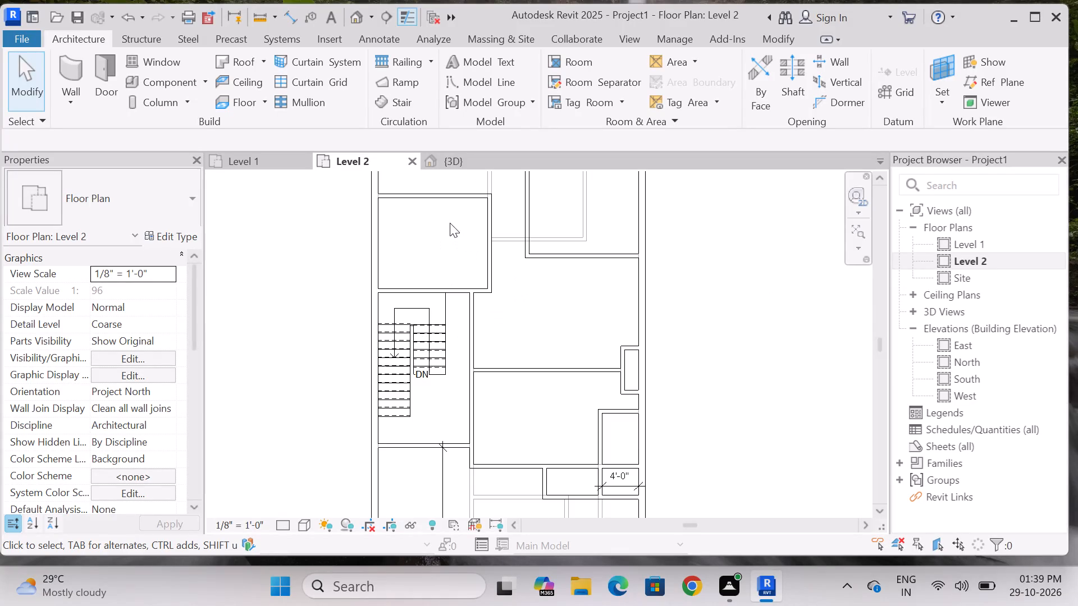
middle_click_drag(449, 227, 450, 254)
scroll(450, 255, "down", 2)
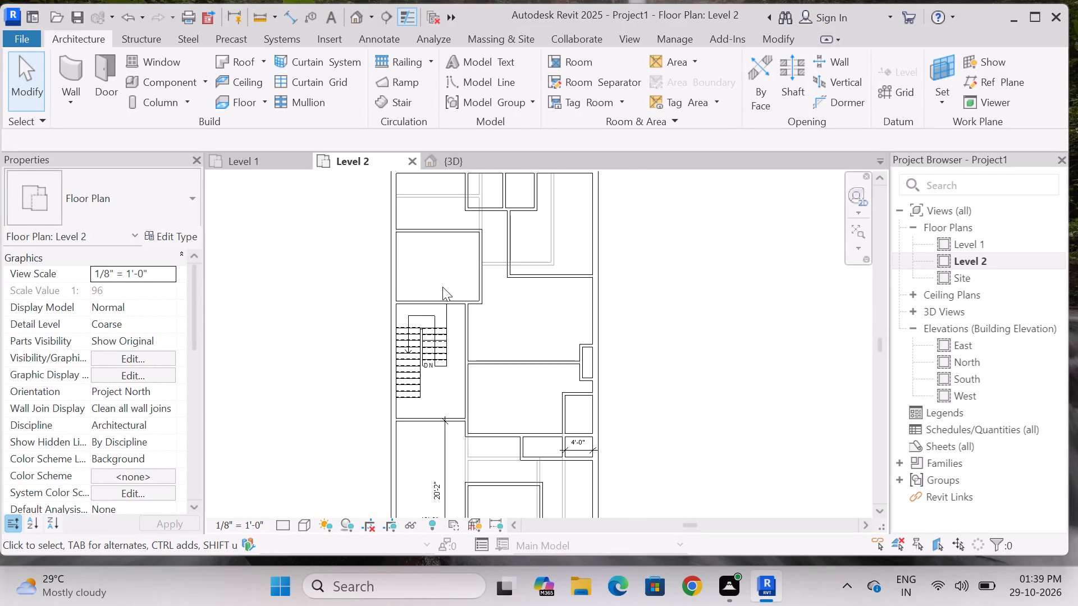
Examine the Level 2 partition layout from the north rooms and stair down to the southeast rooms.
scroll(442, 287, "down", 1)
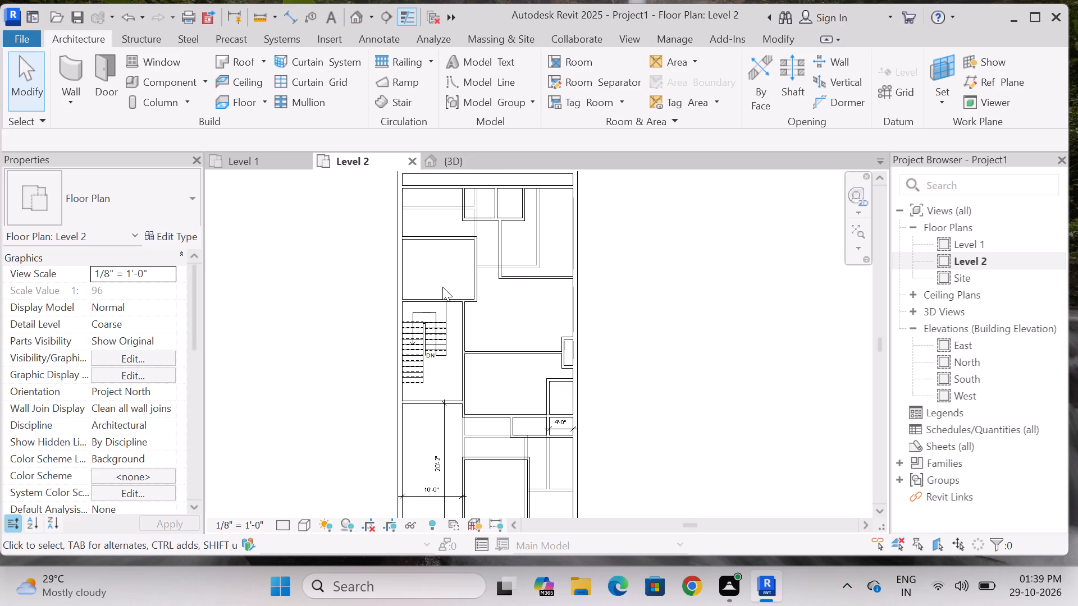
scroll(429, 201, "up", 2)
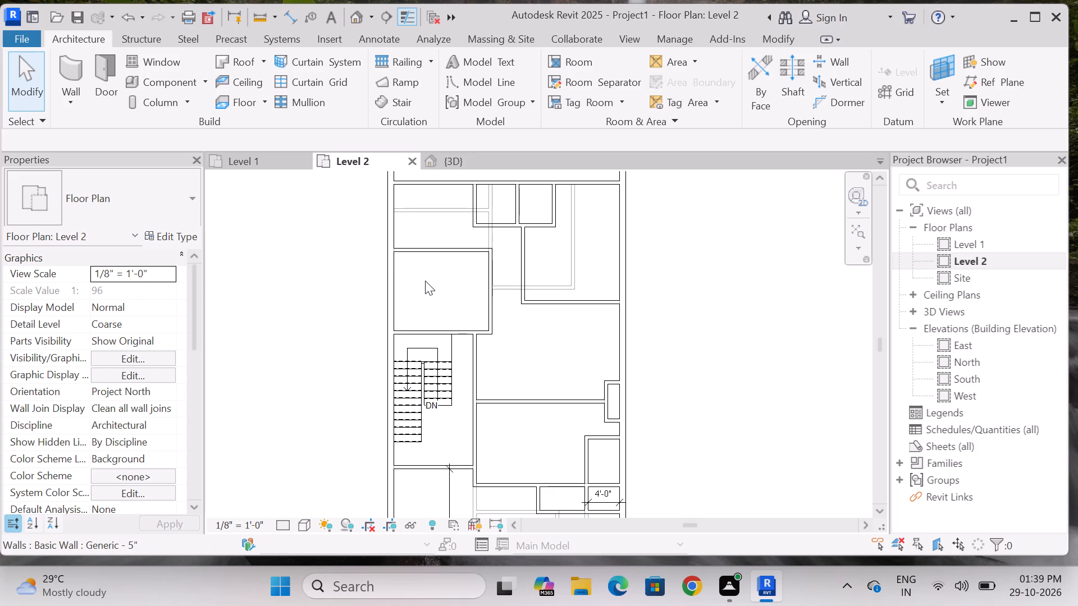
scroll(425, 283, "down", 1)
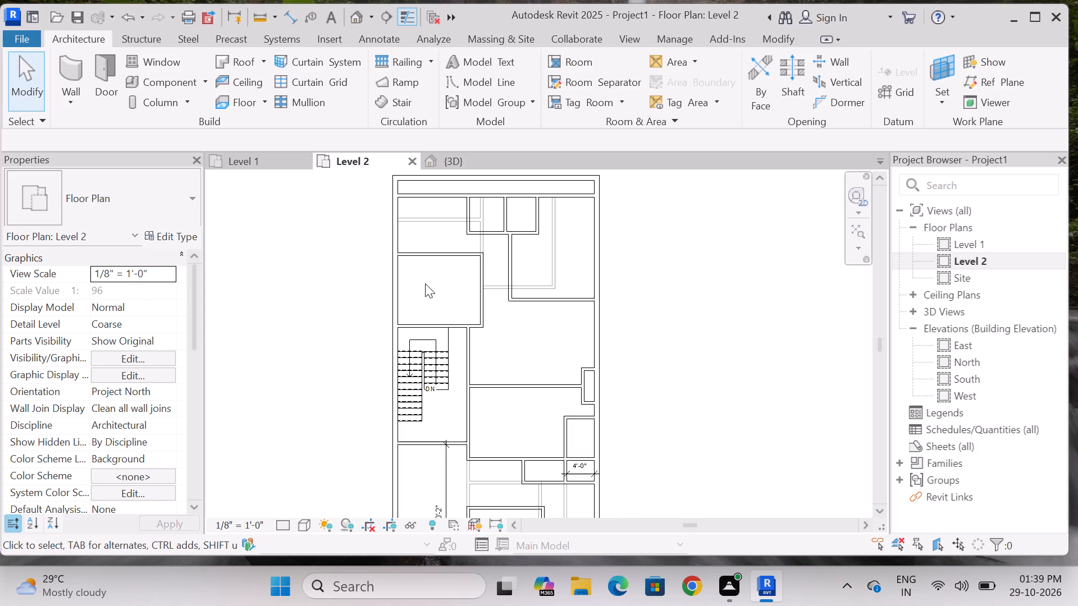
scroll(497, 224, "down", 4)
scroll(536, 420, "up", 9)
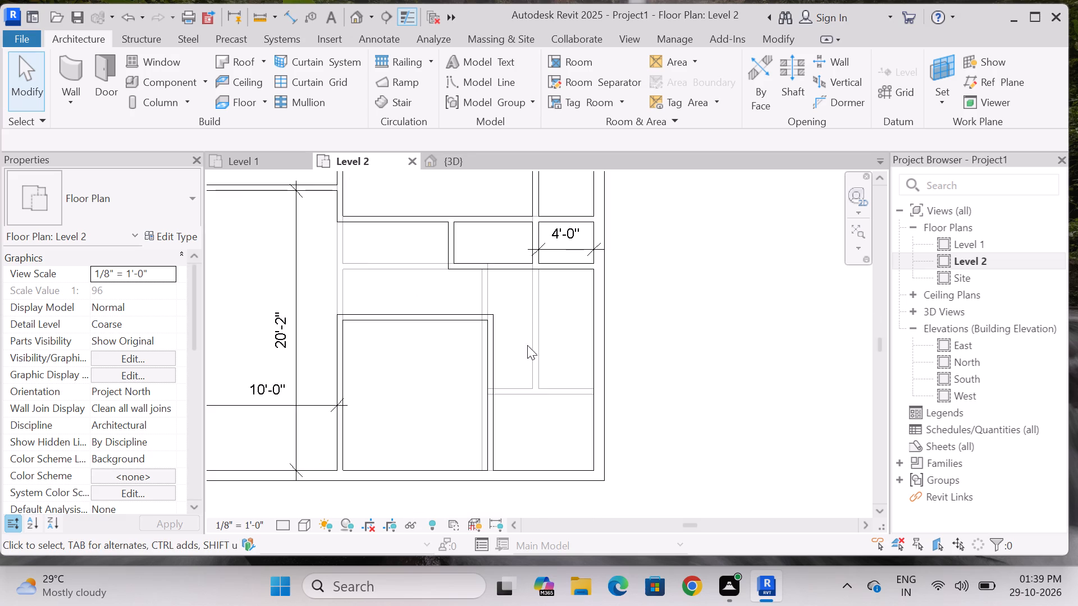
scroll(536, 229, "down", 4)
scroll(509, 345, "down", 2)
scroll(524, 166, "up", 3)
scroll(501, 268, "down", 4)
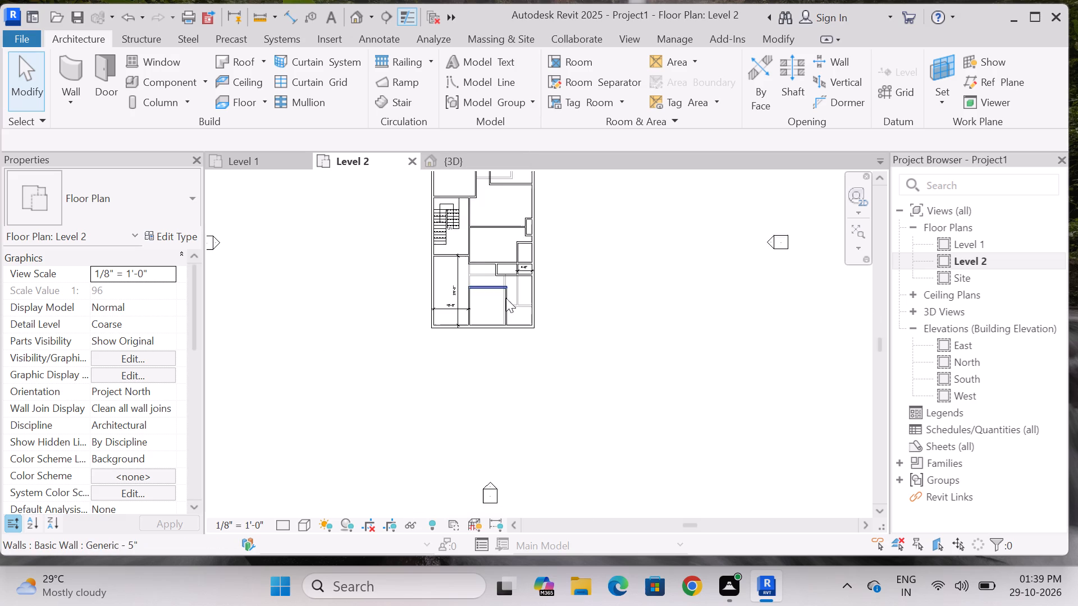
scroll(519, 221, "up", 5)
Measure the clear width of the small enclosure directly west of the 4'-0" enclosure.
left_click(289, 19)
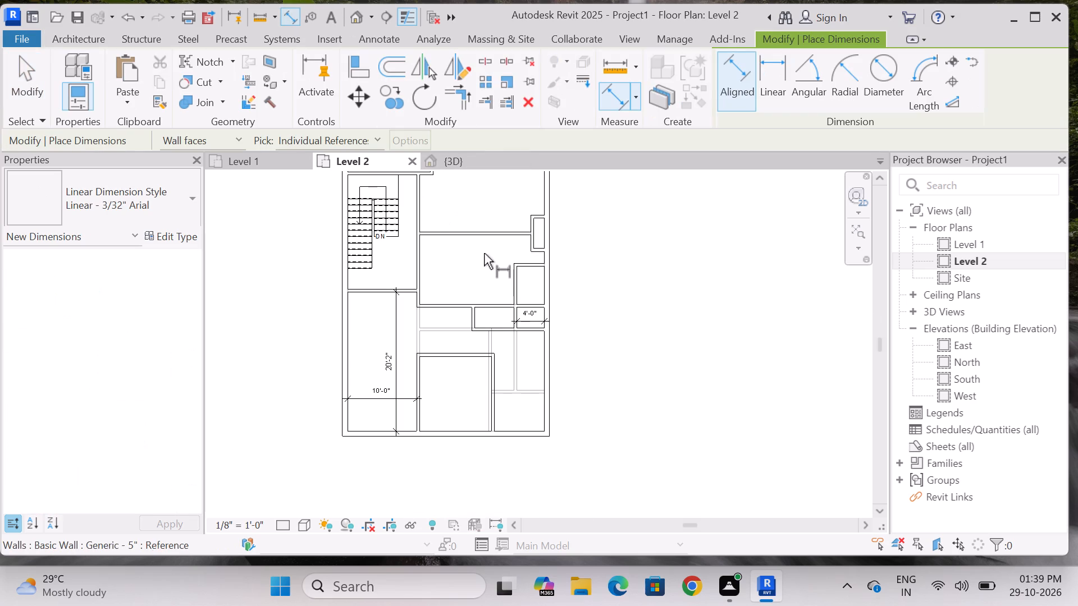
scroll(484, 253, "down", 4)
scroll(494, 223, "up", 8)
scroll(548, 305, "up", 3)
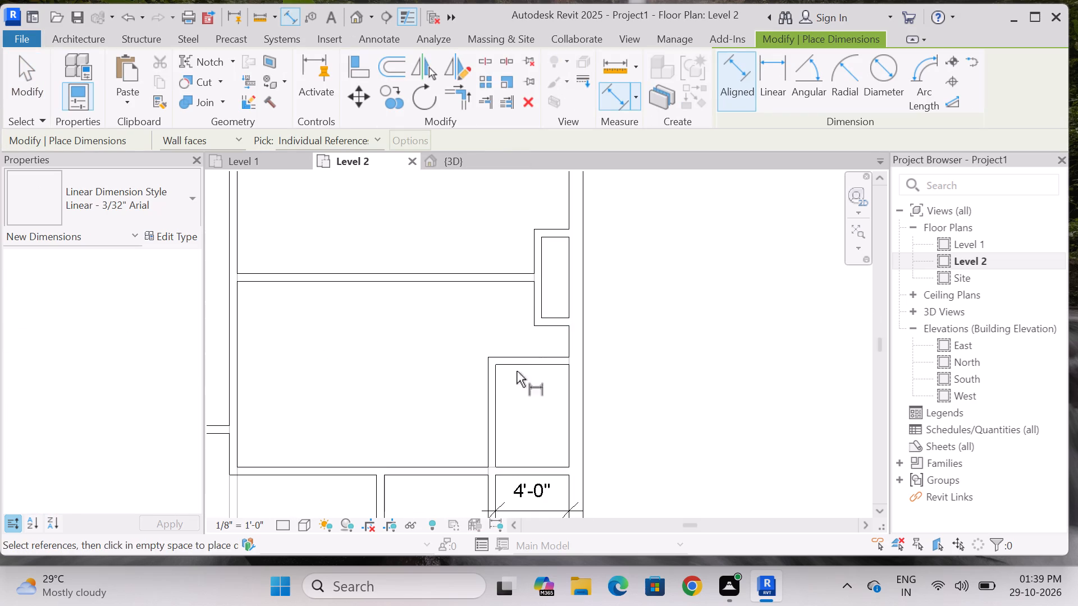
scroll(529, 306, "down", 4)
scroll(478, 450, "up", 3)
left_click_drag(433, 398, 446, 401)
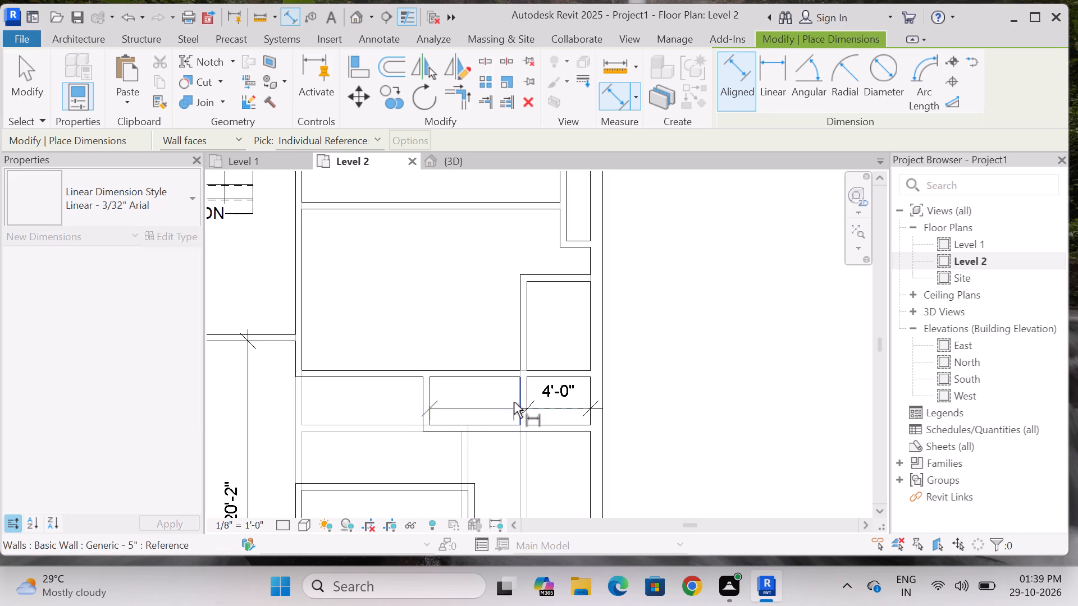
left_click(514, 402)
key("Escape")
scroll(518, 271, "down", 4)
key("Escape")
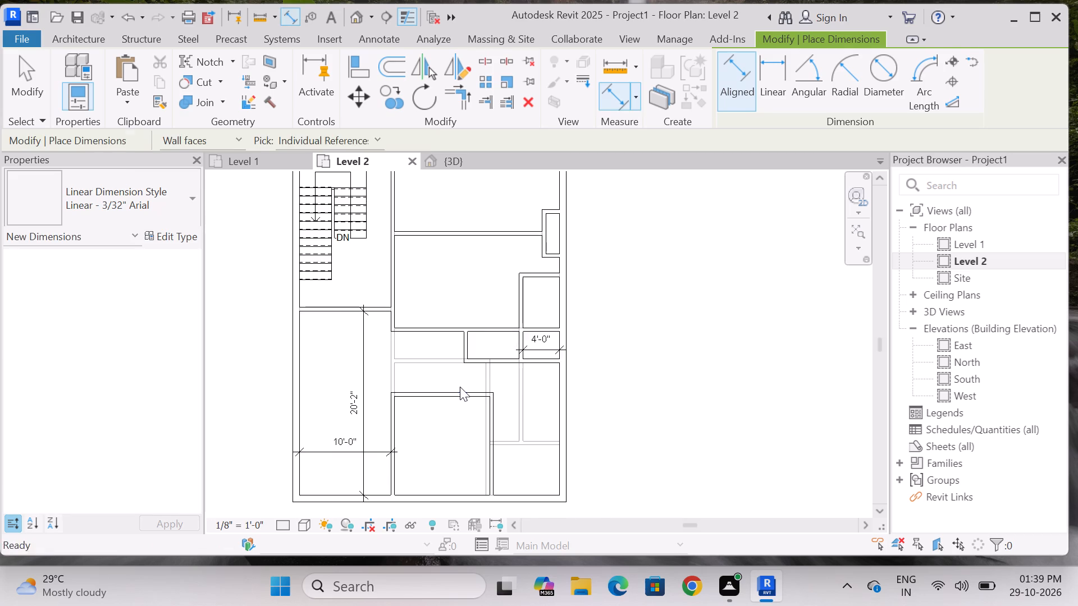
scroll(460, 387, "up", 1)
key("Escape")
Flip the orientation of the west wall of the small enclosure beside the 4'-0" enclosure, widening the space to about 6'-1".
left_click(467, 332)
scroll(465, 354, "up", 3)
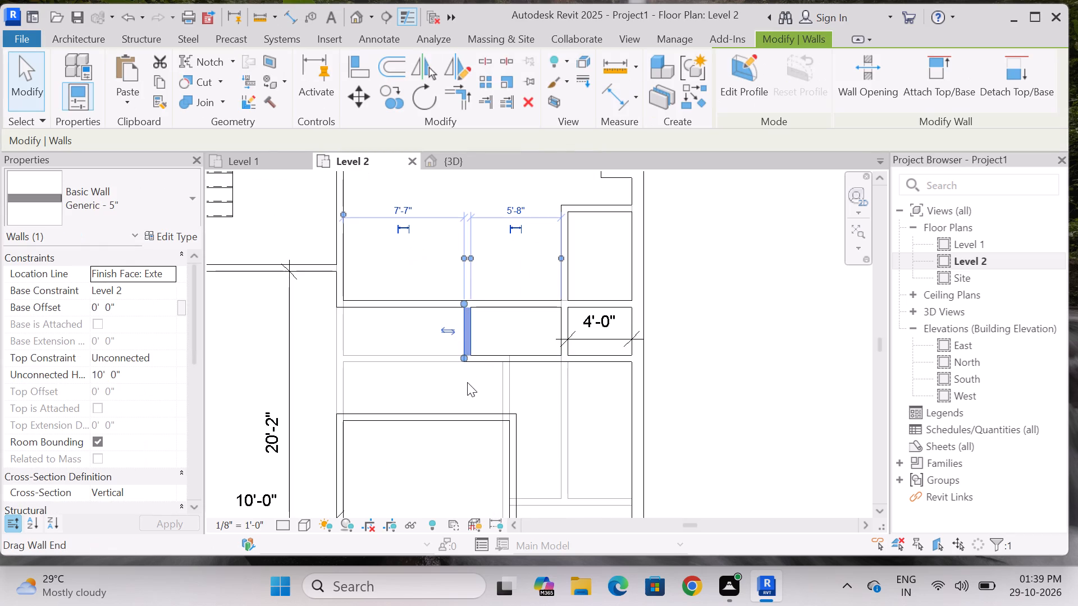
key("space")
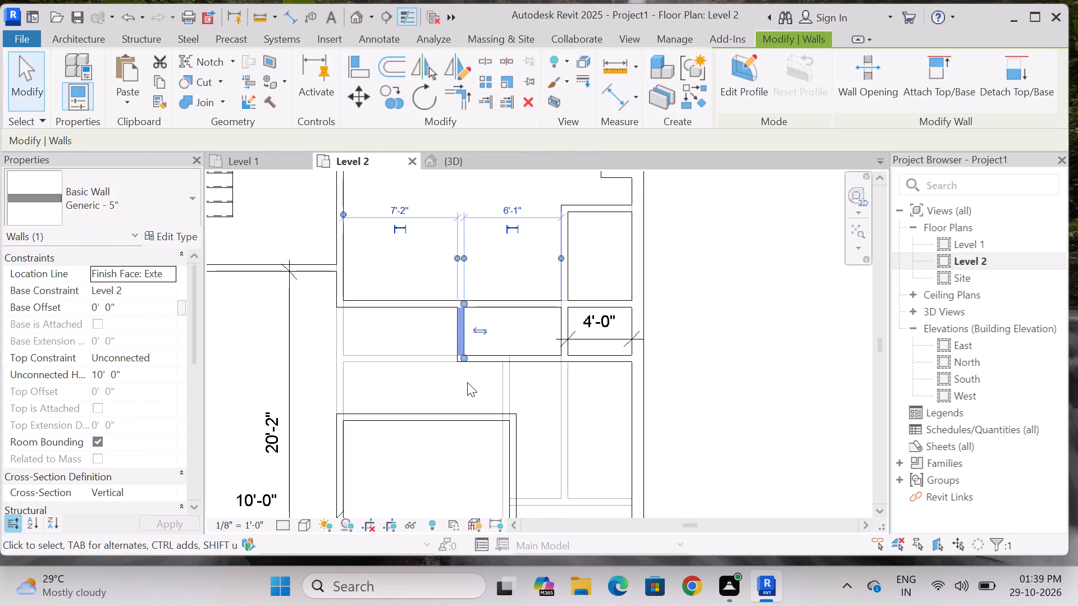
key("Escape")
Measure the clear north-south depth of the enclosure directly north of the 4'-0" enclosure.
scroll(485, 327, "down", 3)
scroll(535, 302, "down", 4)
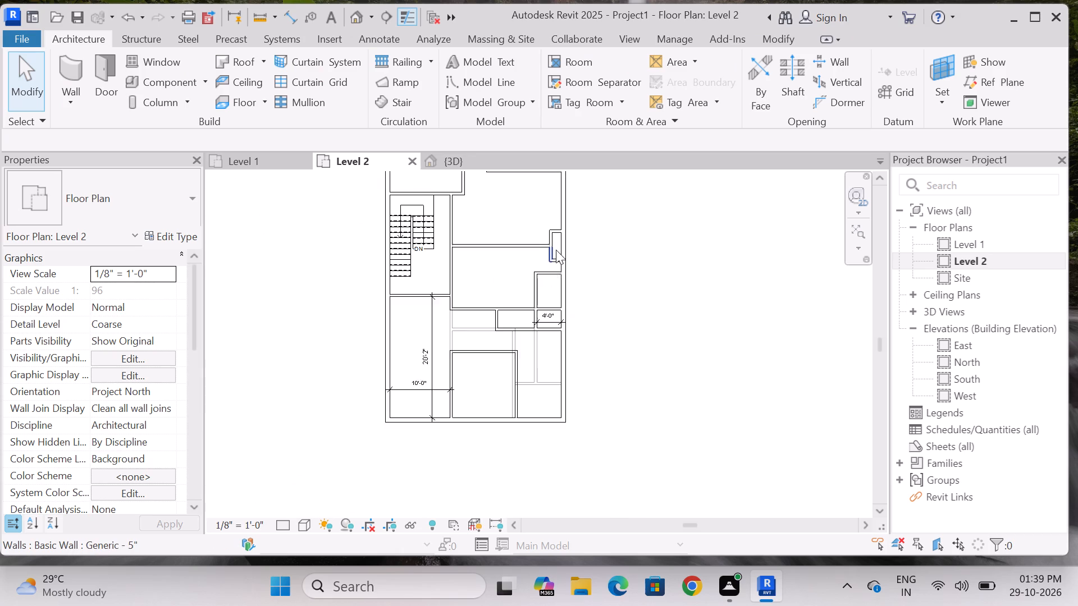
scroll(556, 250, "up", 5)
left_click(293, 16)
scroll(504, 359, "up", 3)
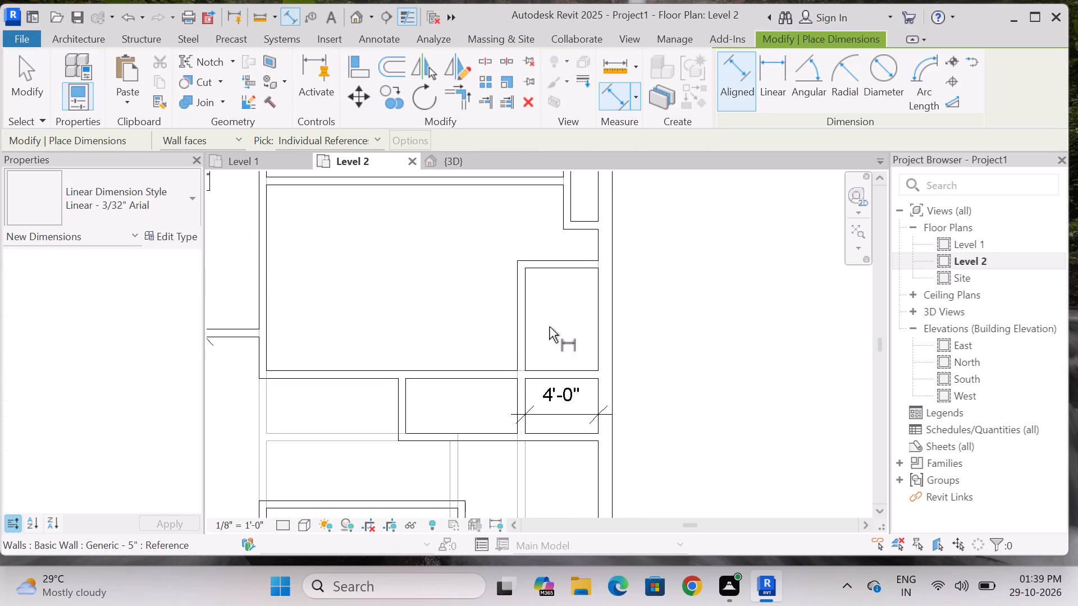
left_click(564, 366)
left_click(573, 272)
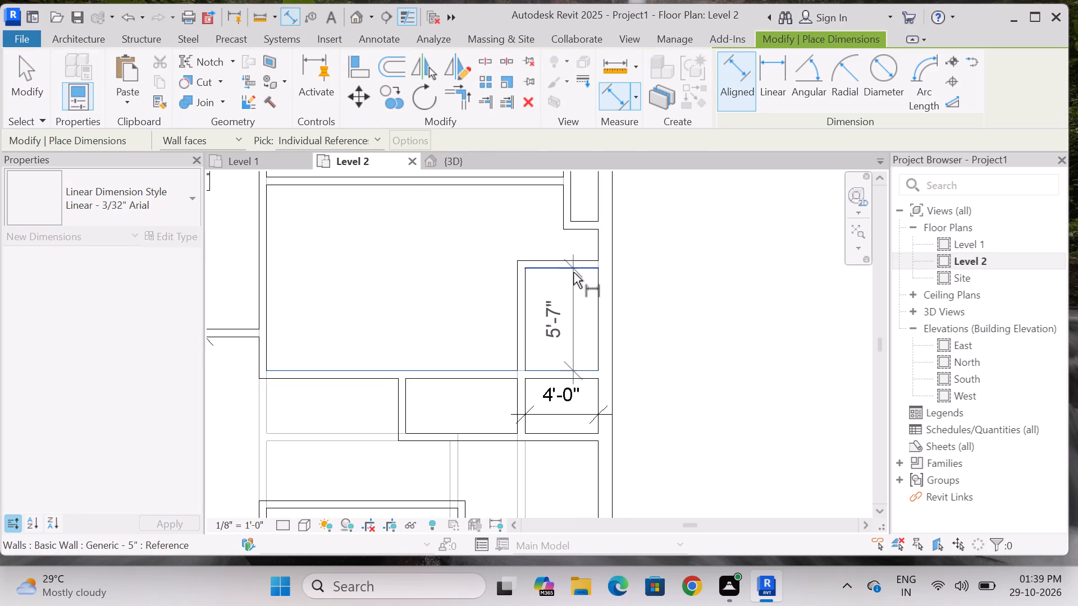
key("Escape")
key("Escape")
Flip the orientation of the north wall of the enclosure above the 4'-0" enclosure, making its clear depth 6'-0".
left_click(564, 263)
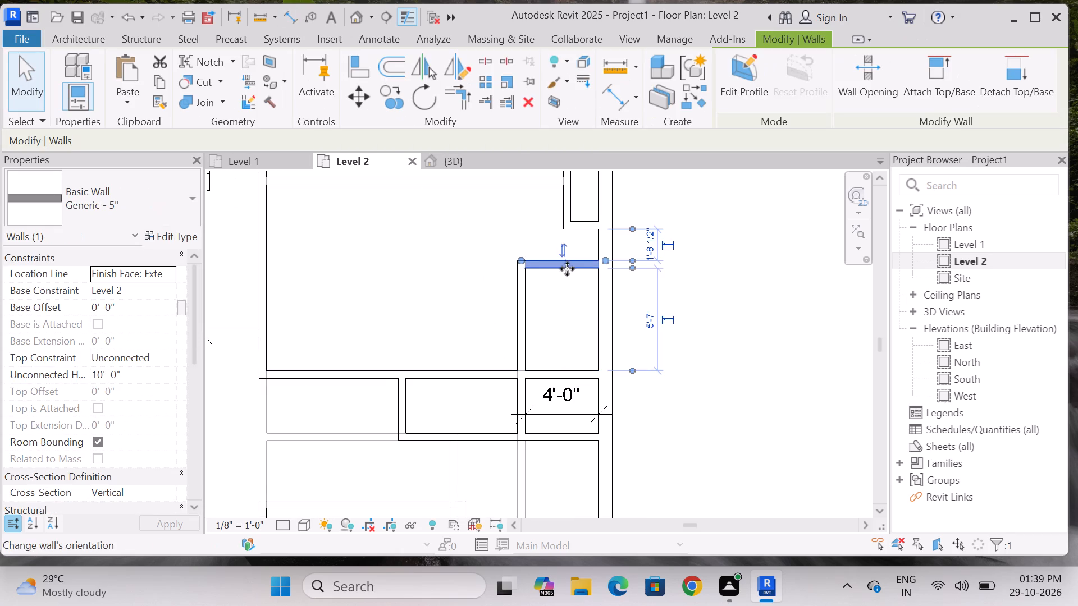
key("space")
key("Escape")
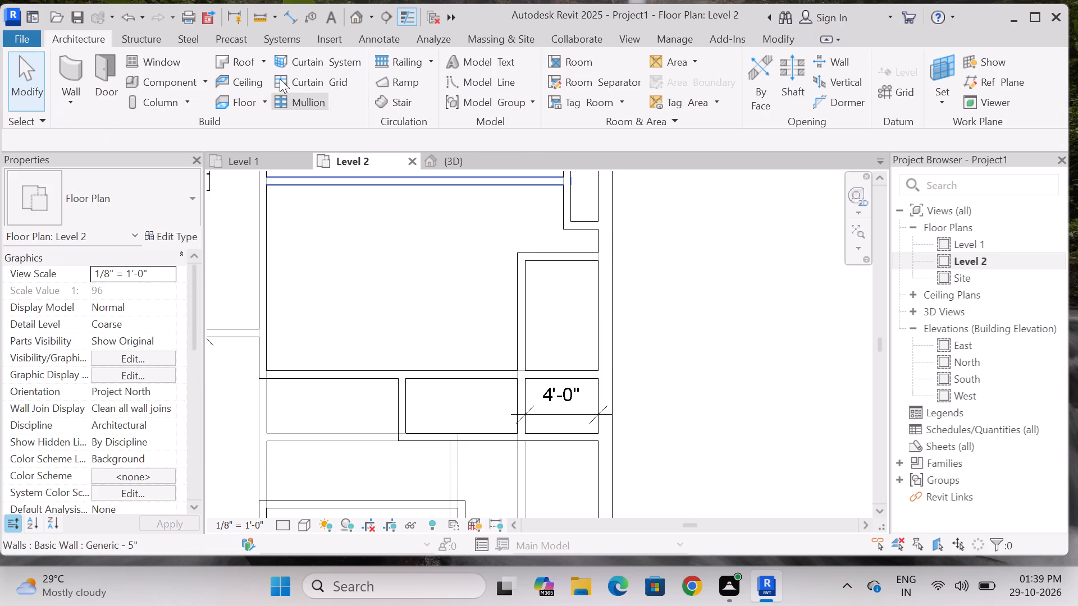
Measure the clear depth of the enclosure north of the 4'-0" enclosure again, up to its flipped north wall.
left_click_drag(291, 16, 294, 25)
left_click(554, 368)
left_click(568, 265)
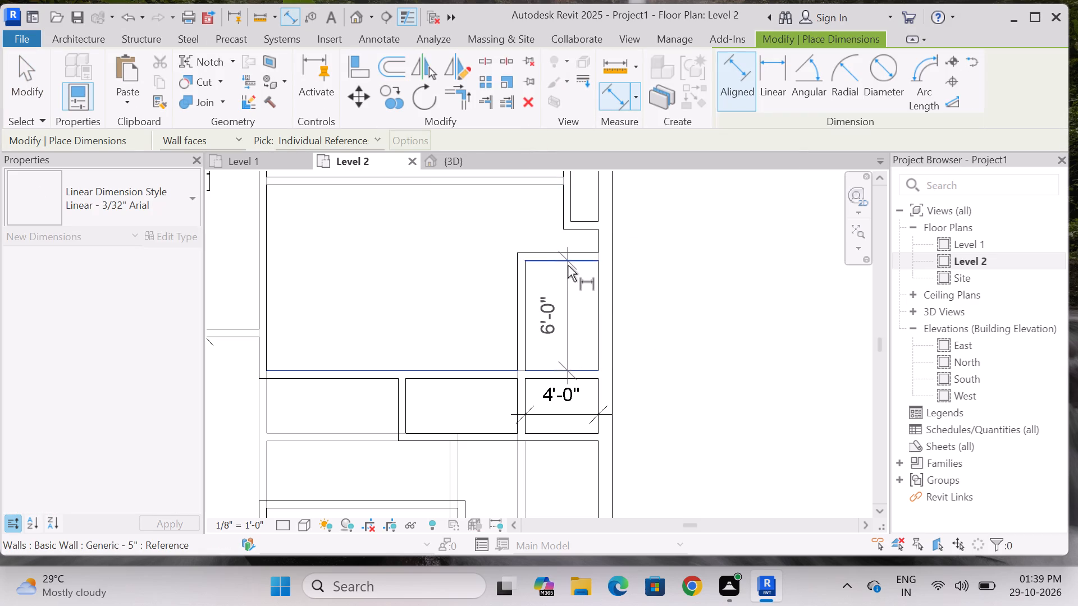
key("Escape")
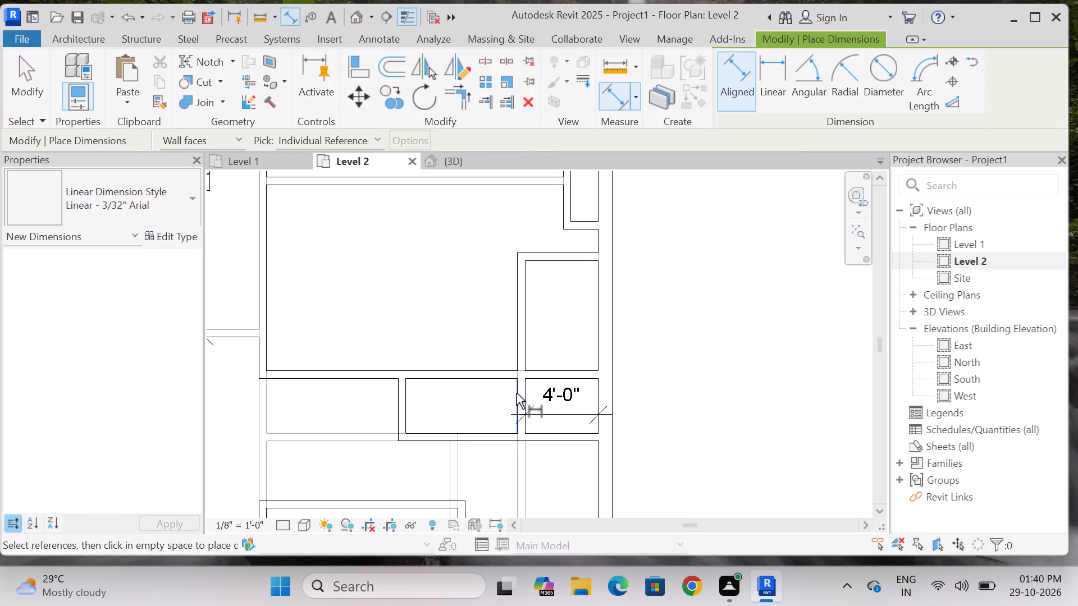
Measure the clear width of the enclosure west of the 4'-0" enclosure again, up to its flipped west wall.
left_click(516, 393)
left_click(406, 400)
key("Escape")
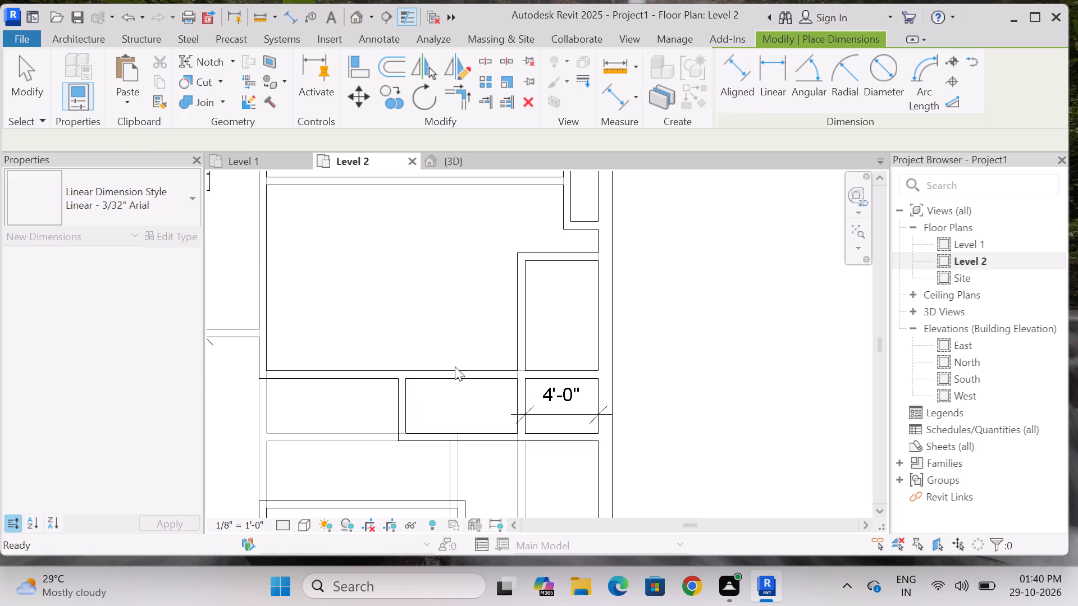
scroll(495, 287, "down", 8)
scroll(490, 411, "up", 3)
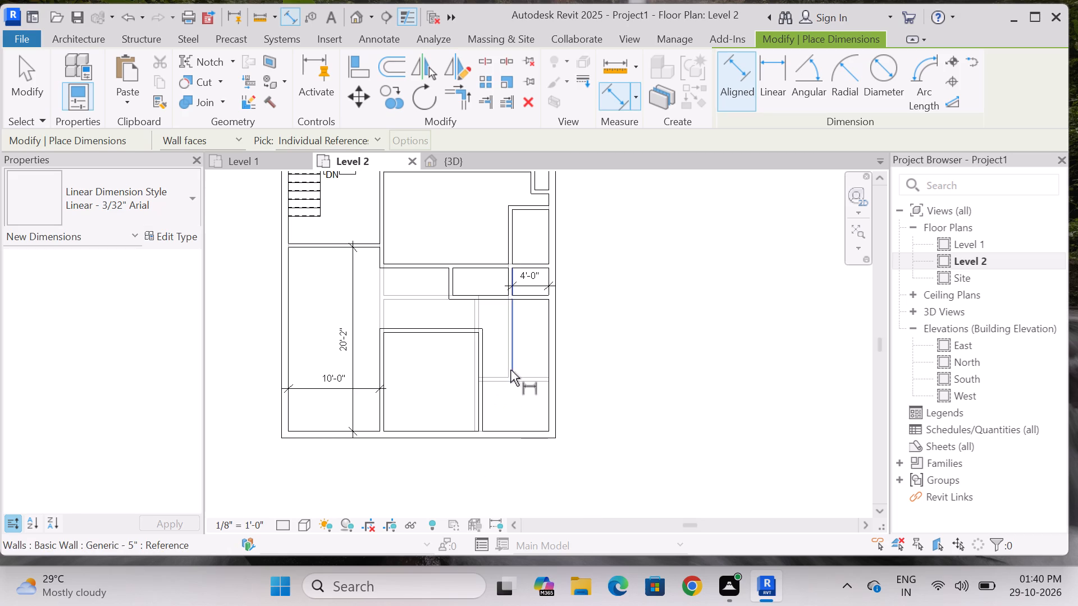
key("Escape")
Draw a Generic - 5" wall about 3'-6" south from the enclosures' south wall, starting 3' east of the southern middle room's east wall.
scroll(517, 330, "up", 4)
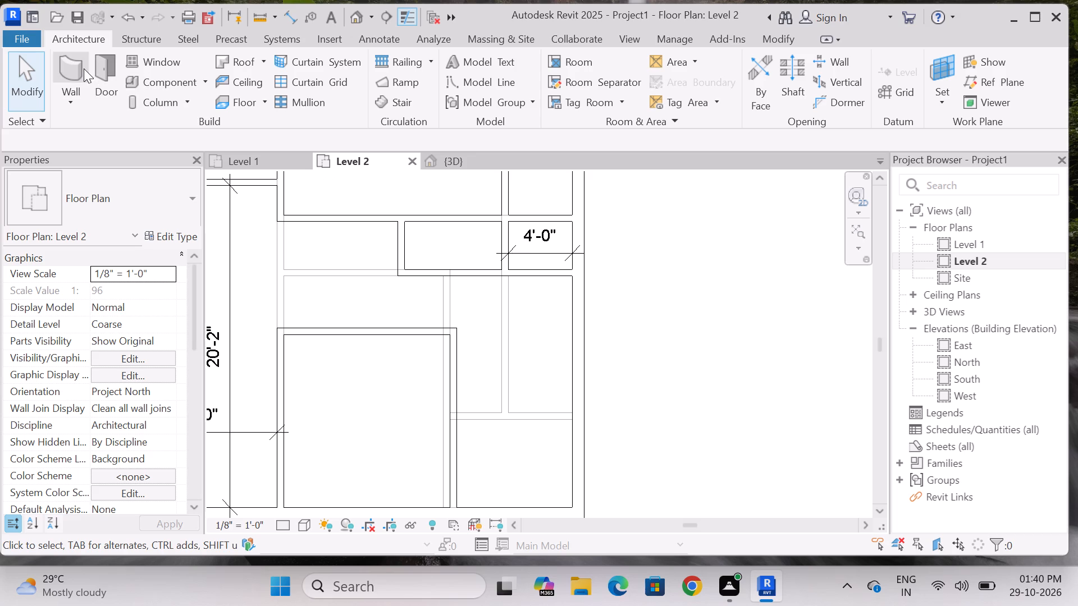
left_click(66, 75)
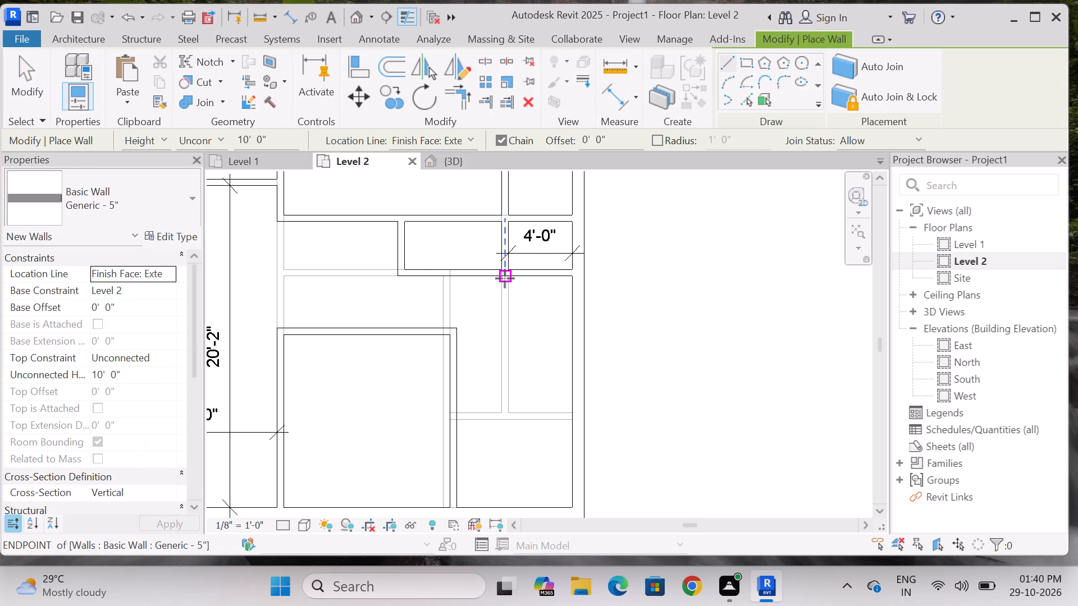
scroll(492, 278, "up", 3)
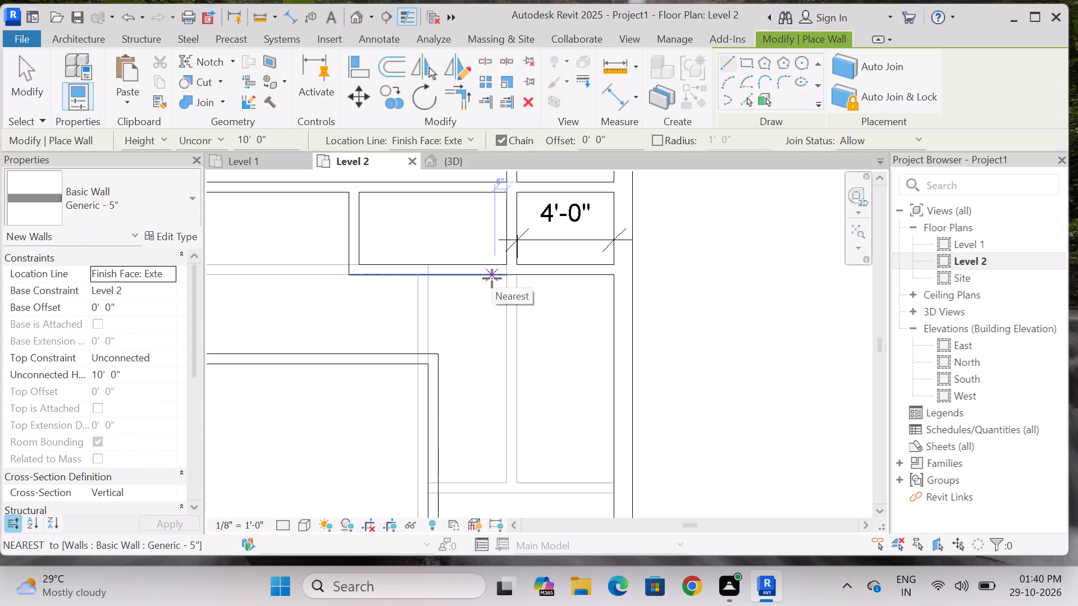
scroll(491, 279, "down", 3)
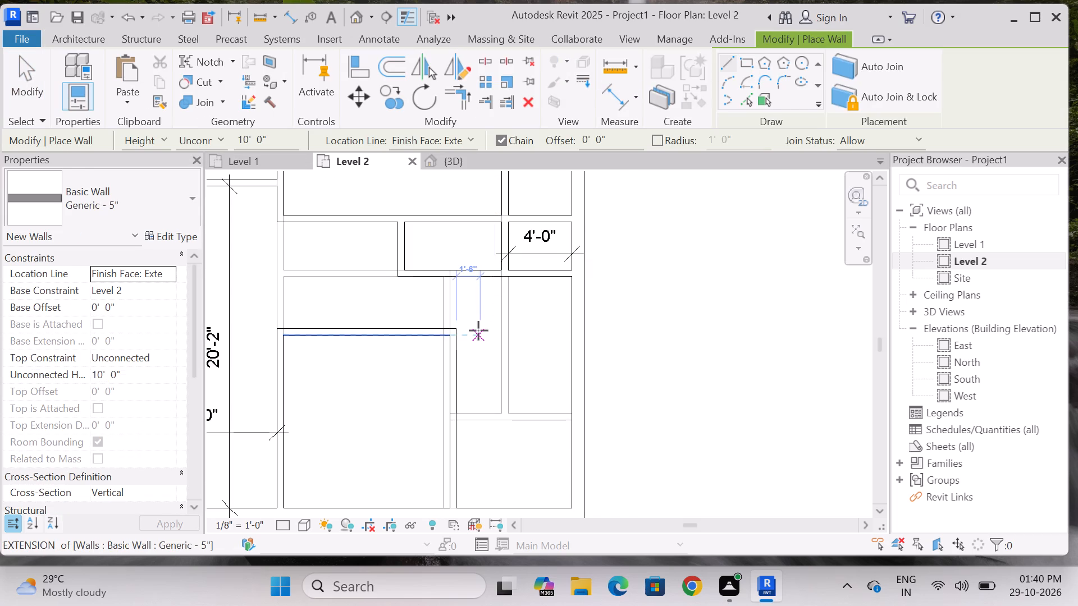
scroll(453, 283, "up", 3)
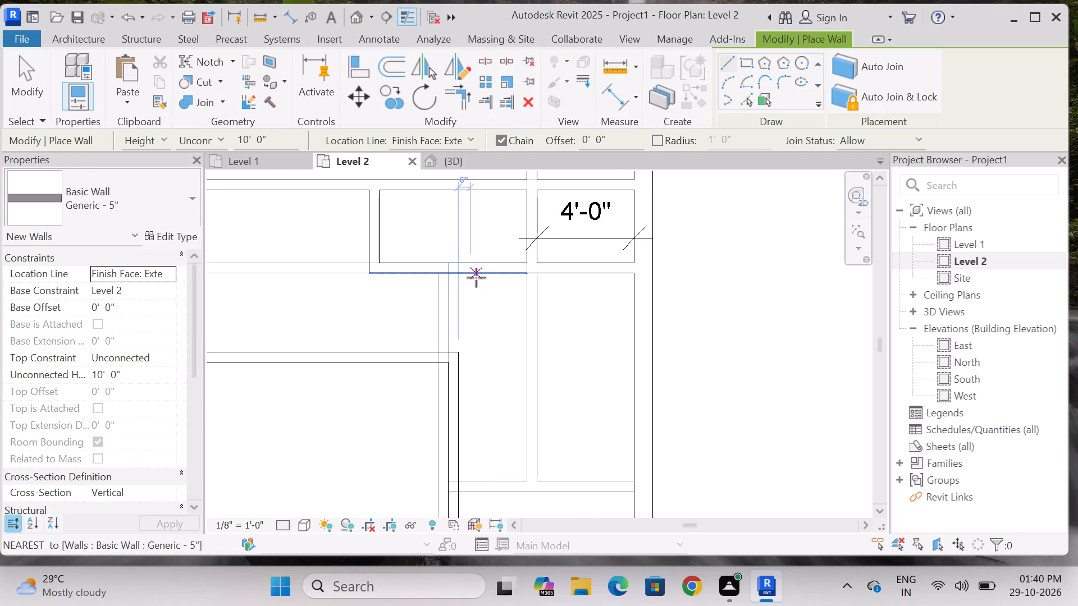
key("3")
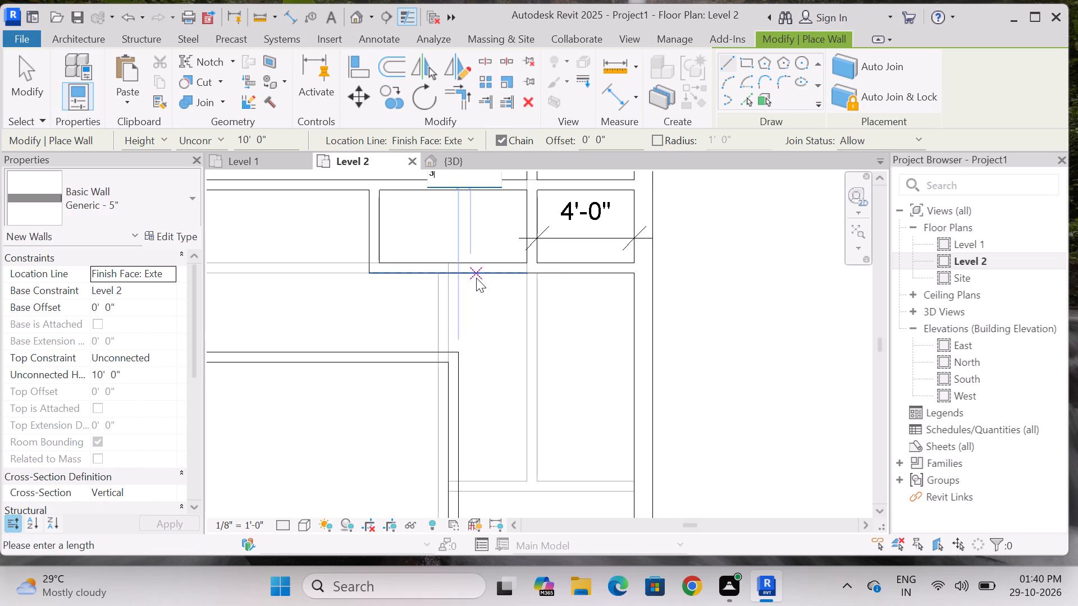
key("apostrophe")
key("Return")
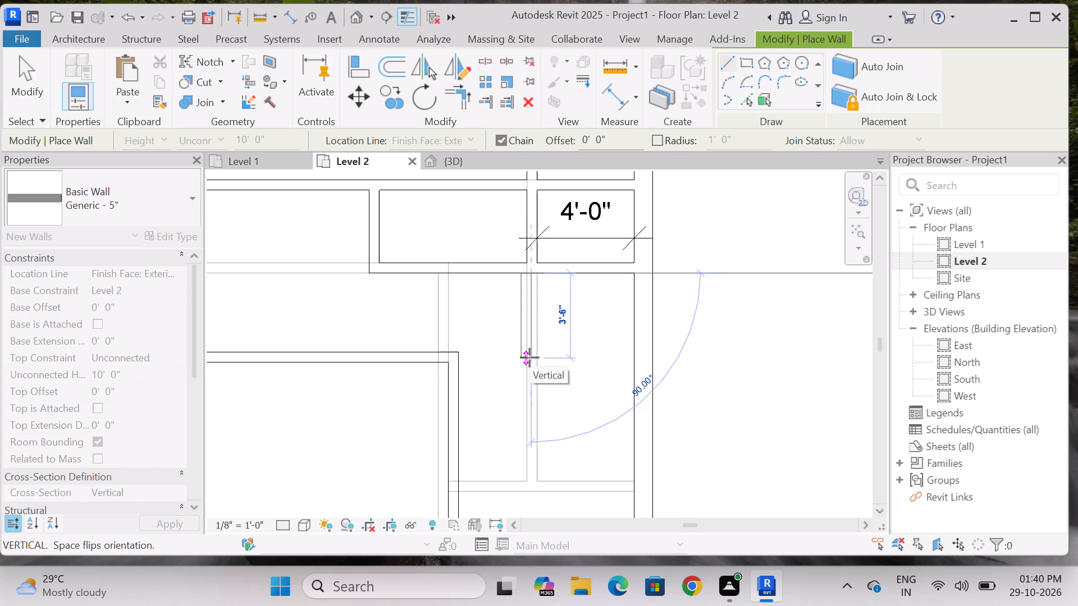
left_click(529, 357)
key("Escape")
key("Escape")
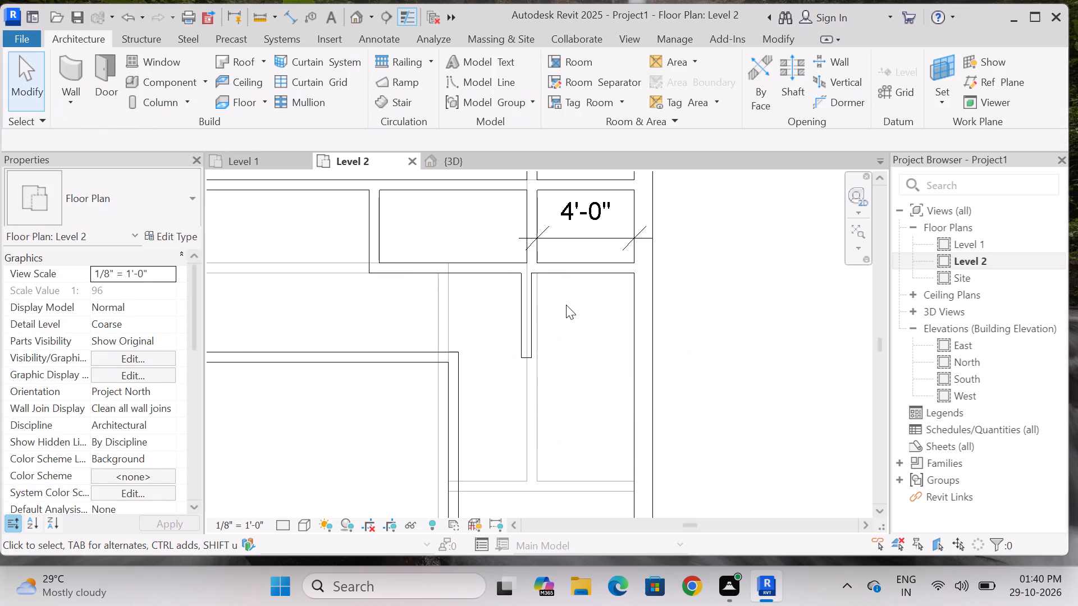
Examine the southeast part of the Level 2 plan around the new short wall and the exterior corner.
scroll(566, 305, "down", 7)
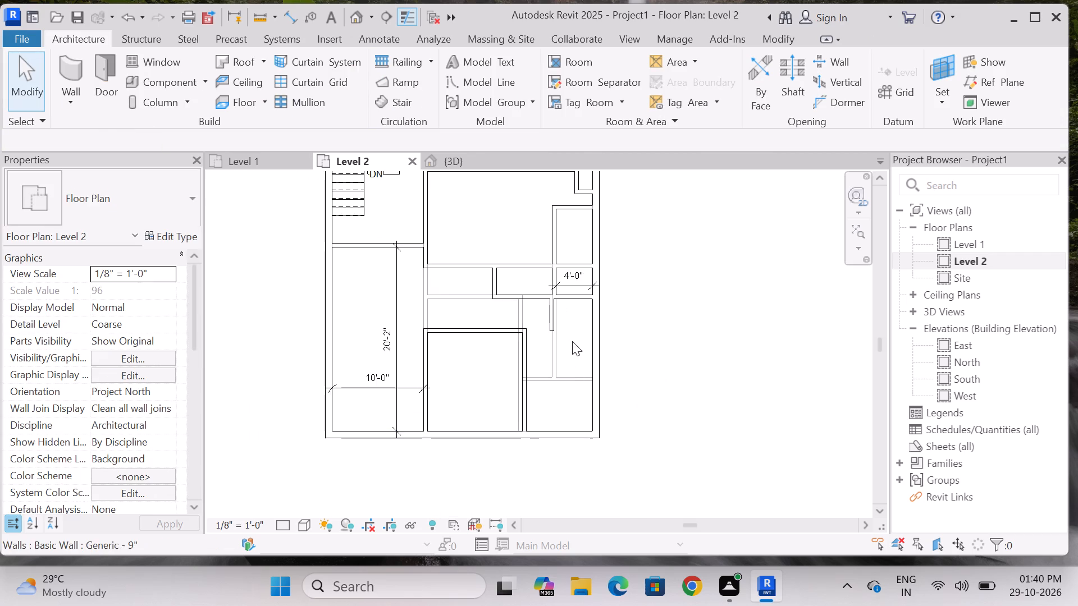
scroll(572, 341, "down", 3)
scroll(561, 403, "up", 4)
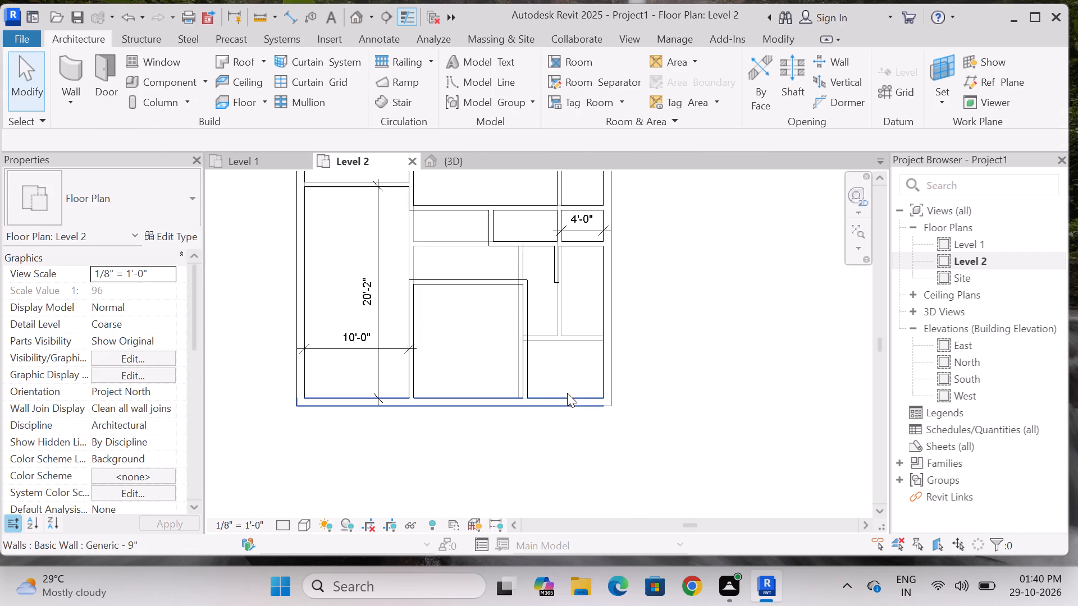
scroll(577, 351, "up", 2)
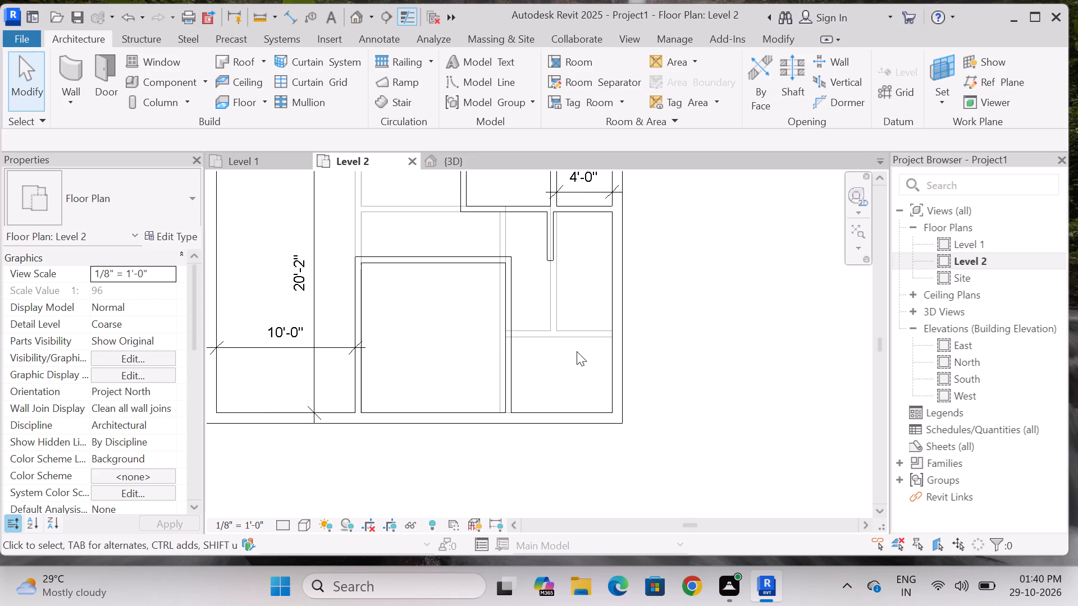
scroll(577, 351, "down", 2)
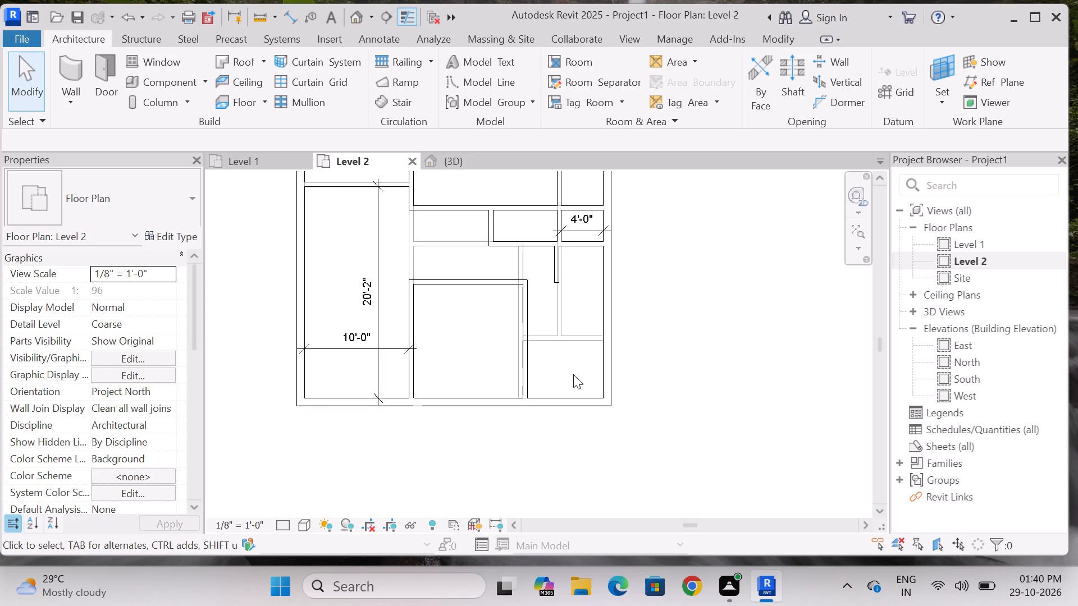
scroll(573, 374, "down", 1)
scroll(573, 374, "up", 2)
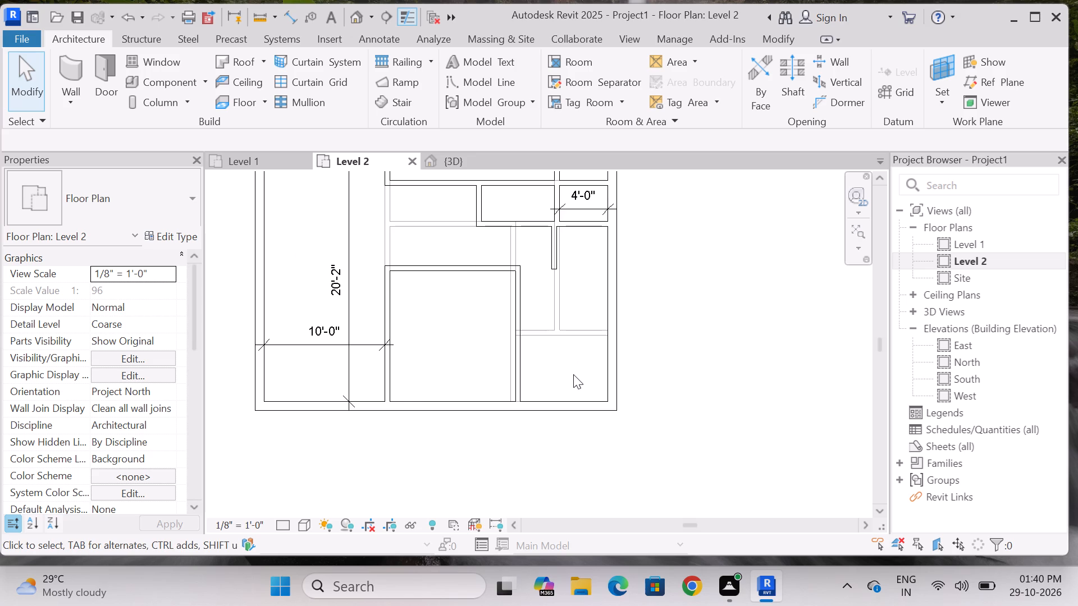
scroll(573, 374, "down", 3)
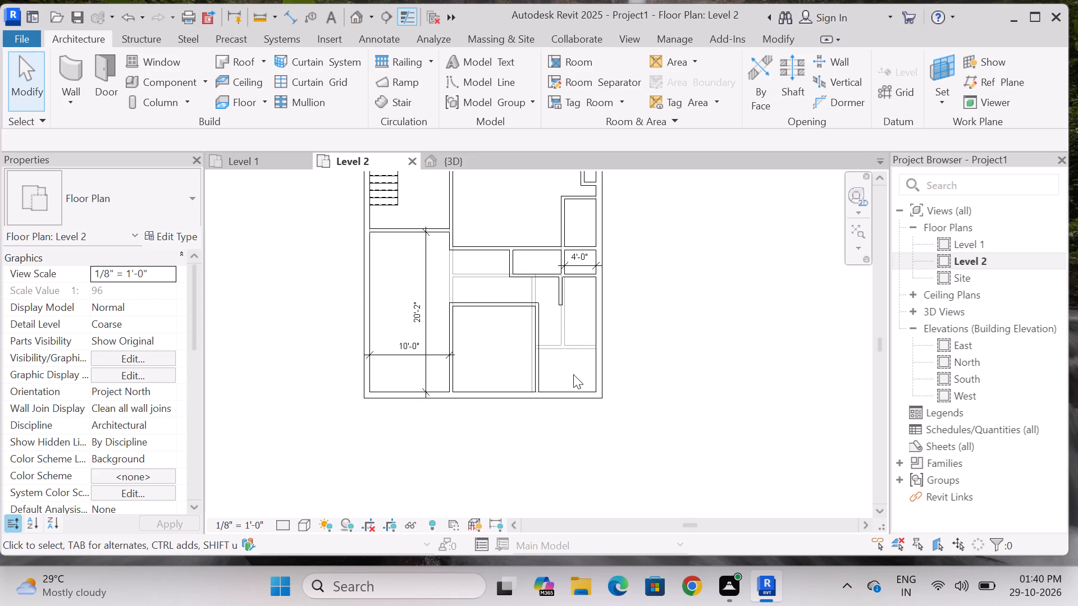
Examine the Level 2 plan from the southeast rooms up to the narrow strip along the north exterior wall.
scroll(573, 374, "down", 1)
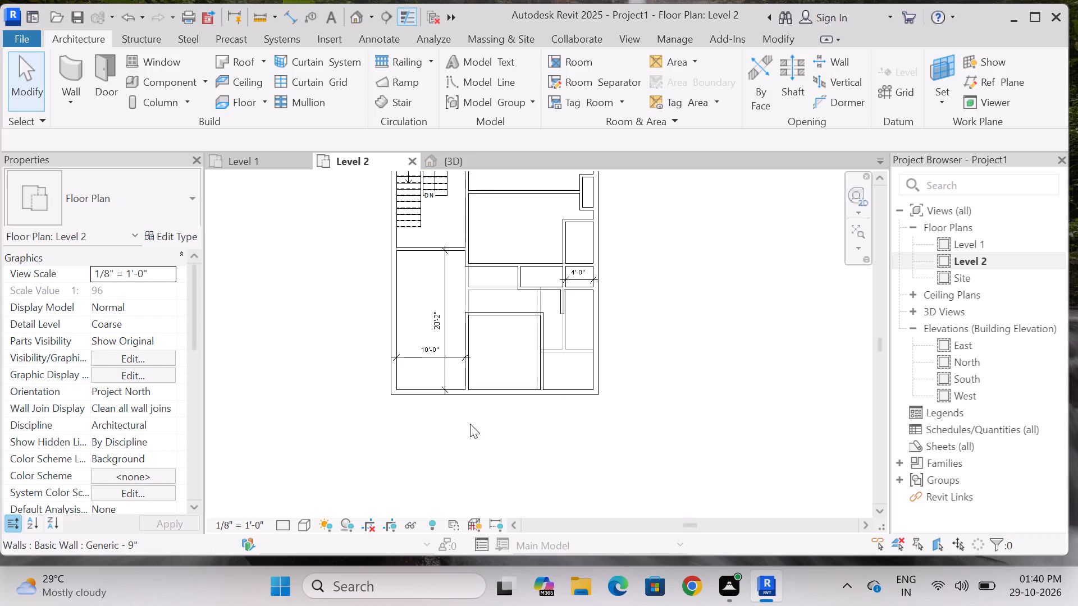
scroll(566, 415, "up", 2)
scroll(545, 427, "down", 3)
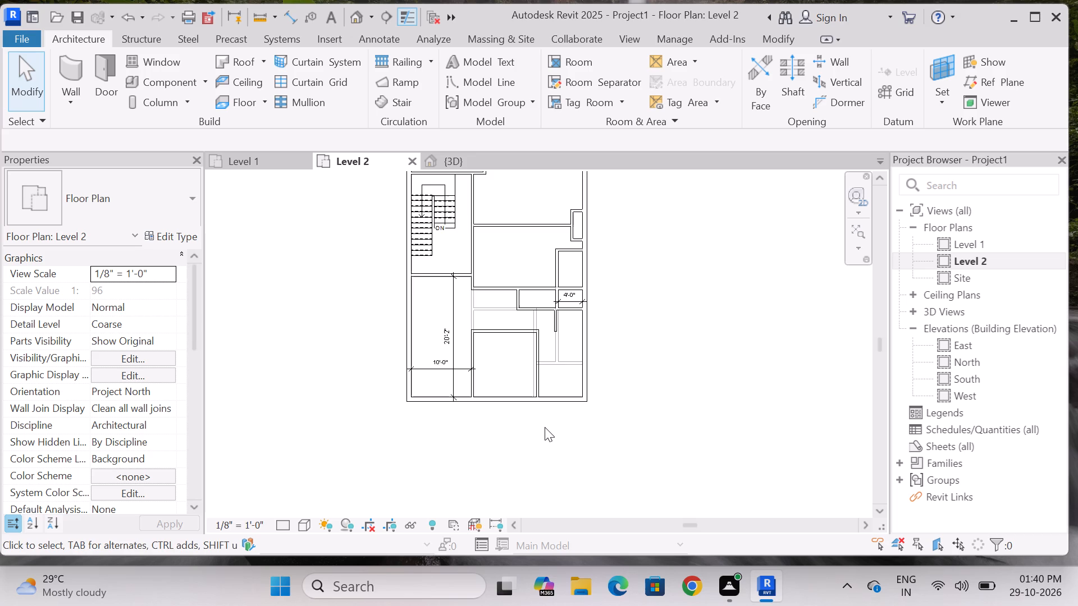
scroll(545, 427, "down", 3)
scroll(558, 391, "up", 7)
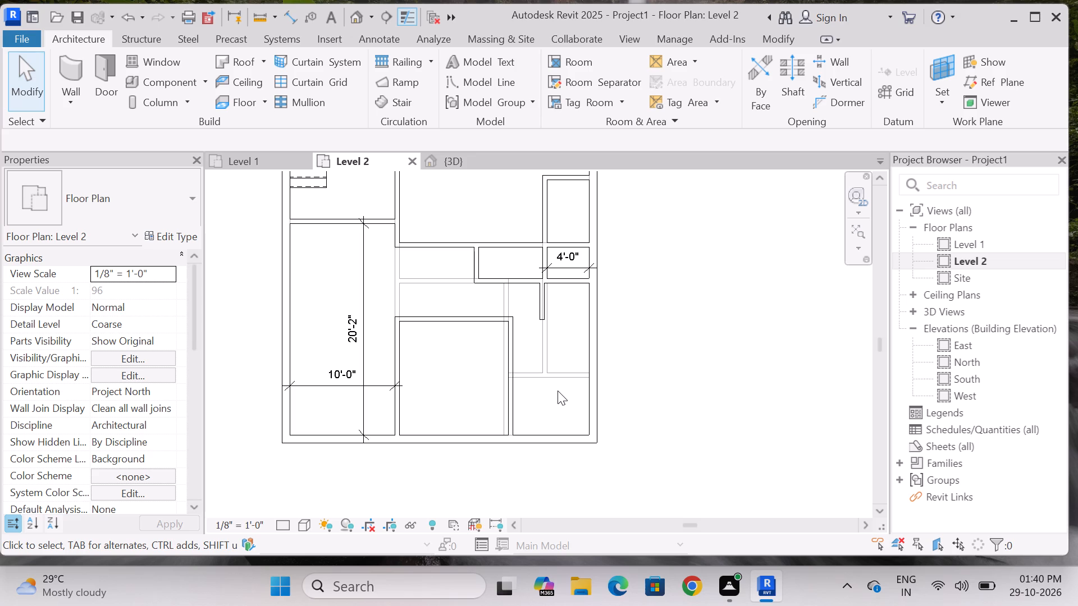
scroll(558, 391, "down", 2)
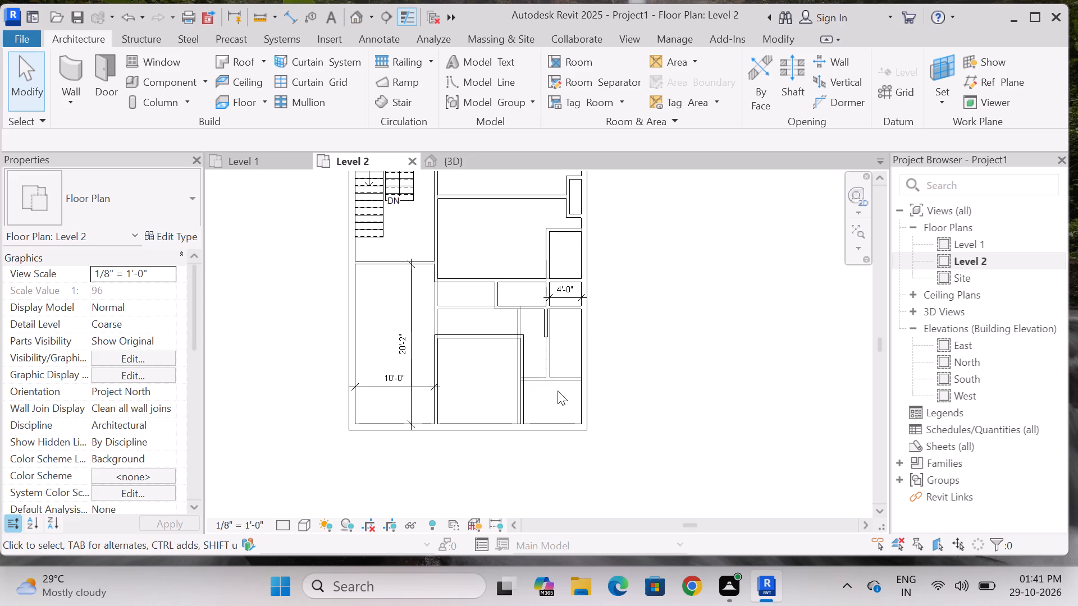
scroll(558, 391, "down", 2)
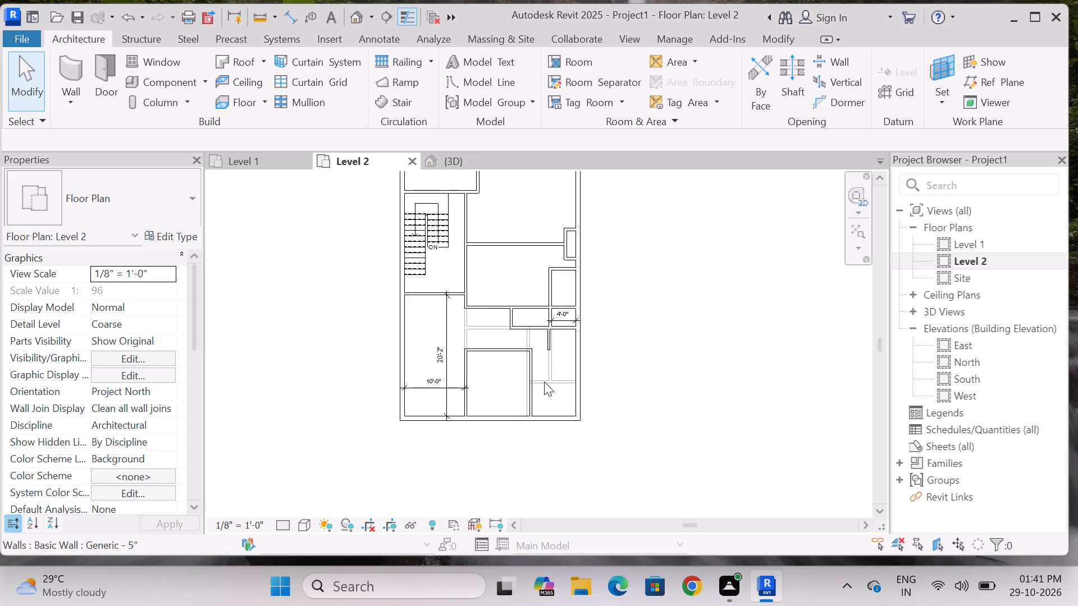
scroll(535, 340, "down", 3)
scroll(489, 196, "up", 3)
scroll(479, 290, "down", 3)
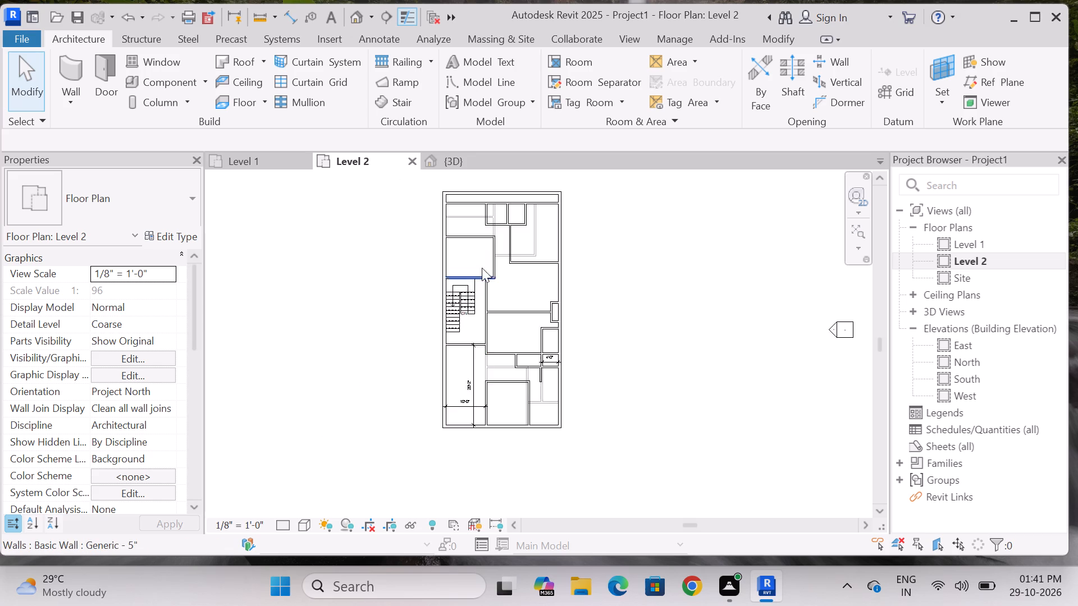
scroll(482, 220, "up", 4)
scroll(444, 295, "down", 1)
scroll(450, 191, "up", 3)
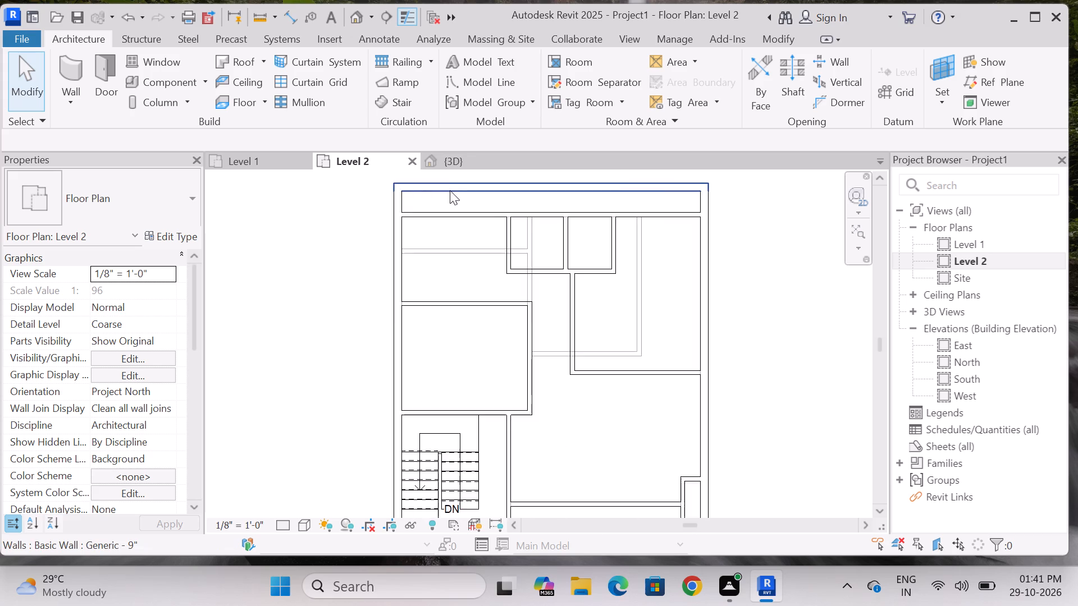
scroll(450, 190, "up", 4)
scroll(465, 379, "down", 4)
scroll(458, 280, "up", 5)
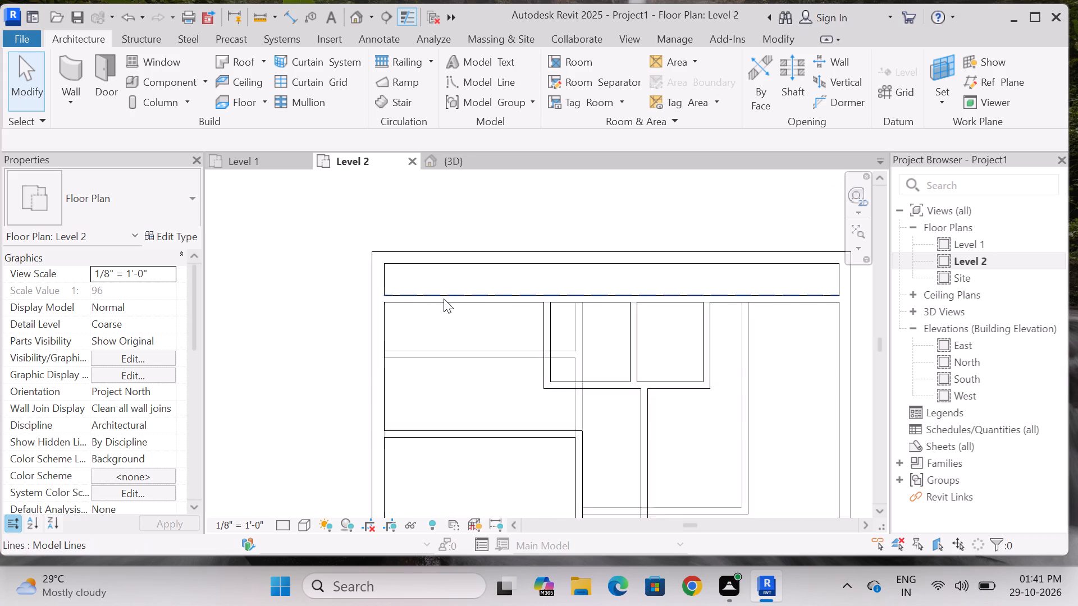
scroll(444, 299, "up", 1)
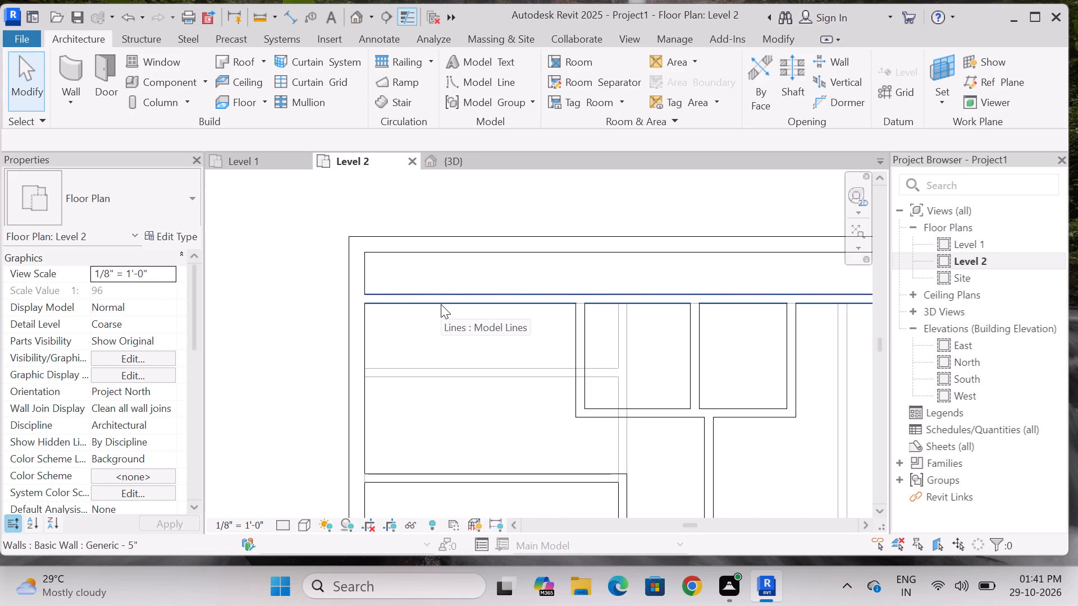
scroll(453, 302, "down", 3)
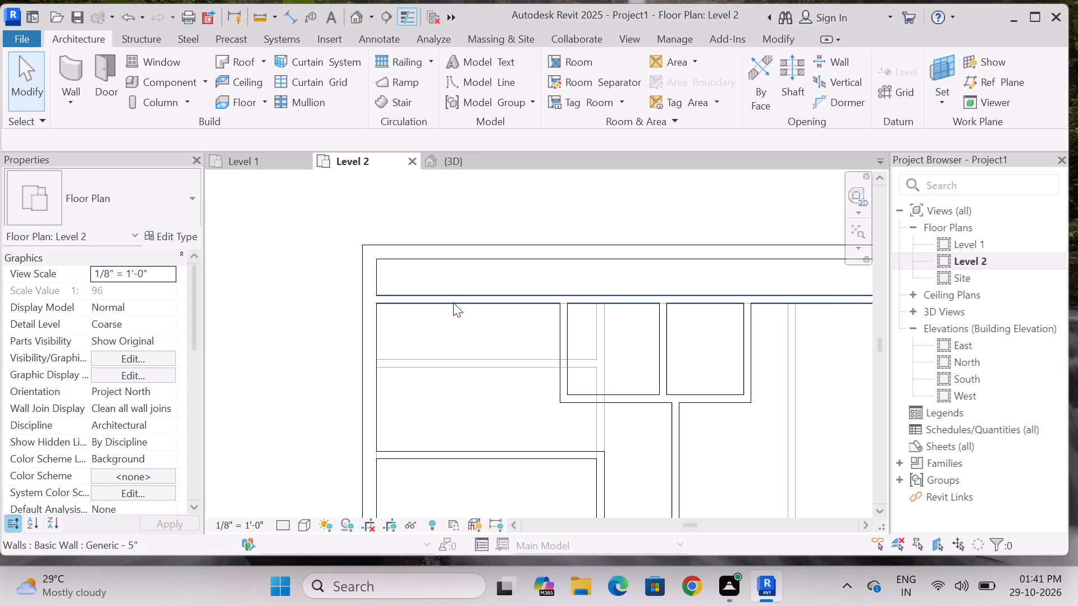
scroll(463, 379, "down", 3)
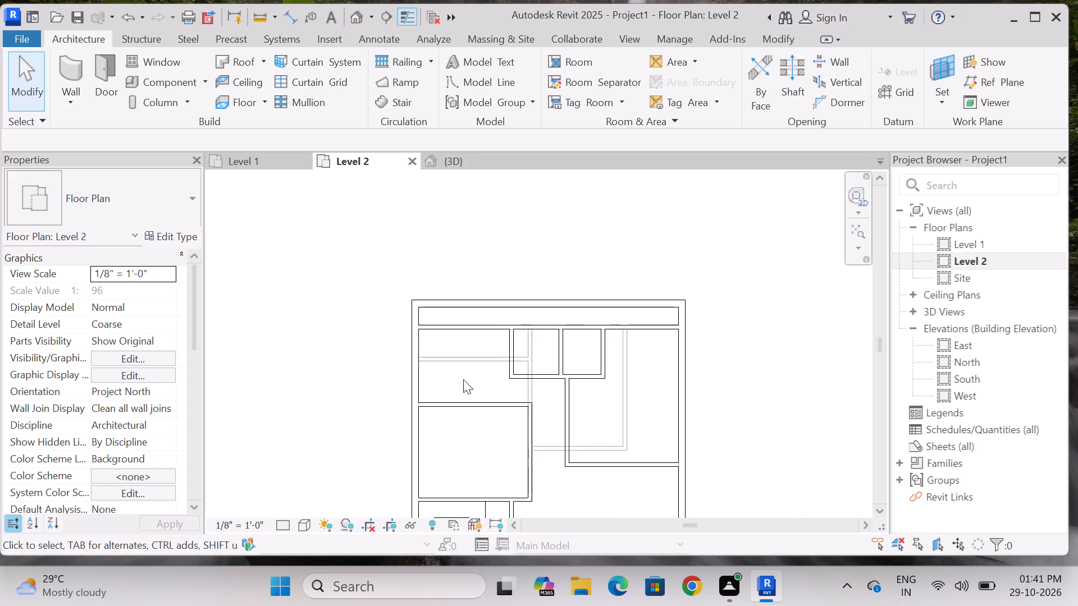
scroll(463, 379, "down", 3)
scroll(555, 294, "down", 4)
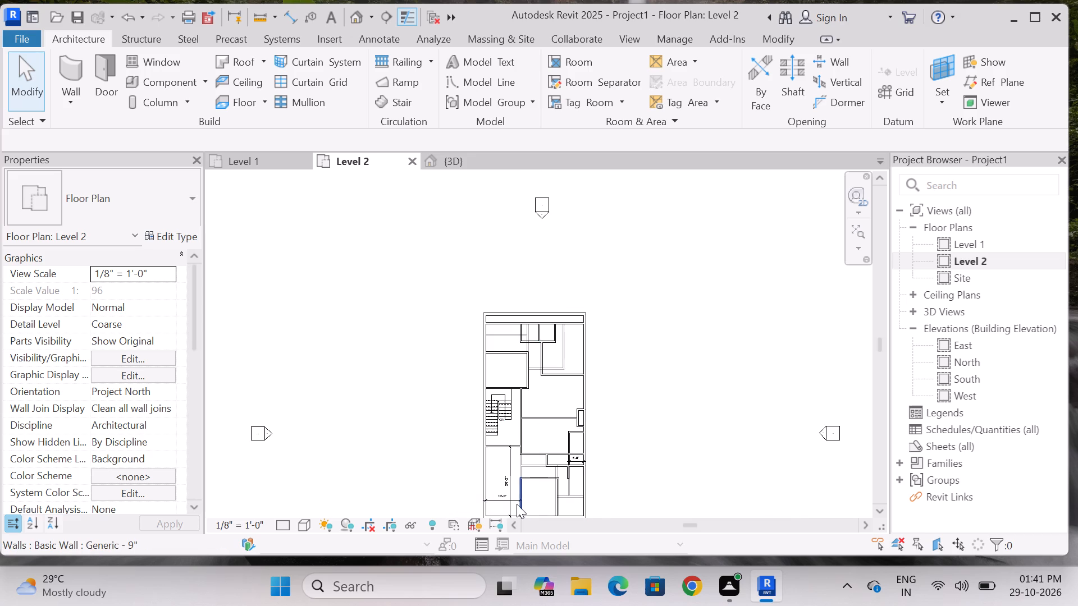
scroll(505, 400, "up", 4)
scroll(504, 336, "down", 1)
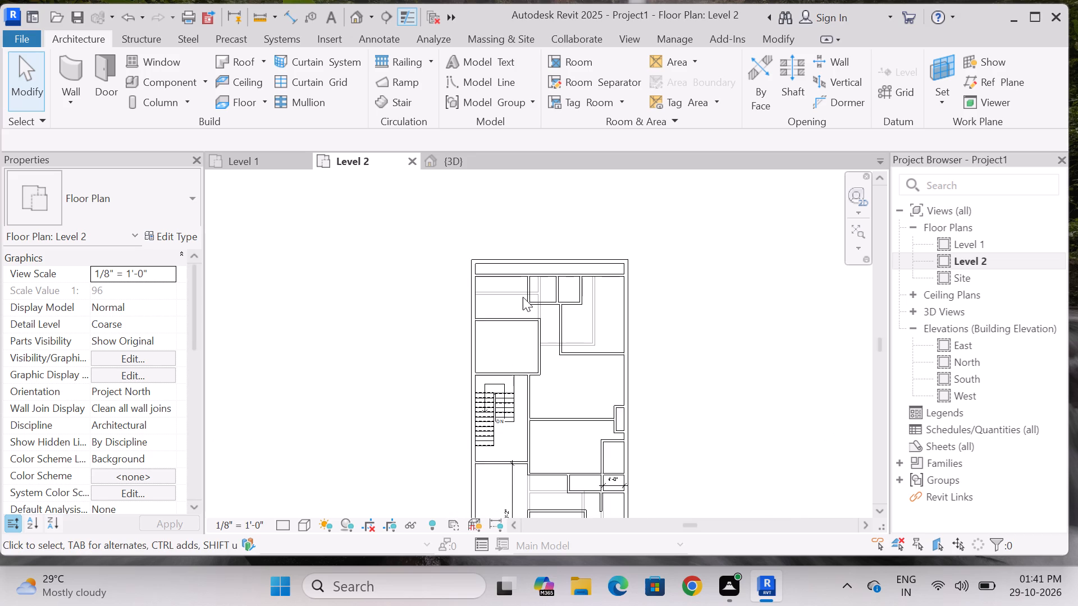
scroll(513, 295, "up", 3)
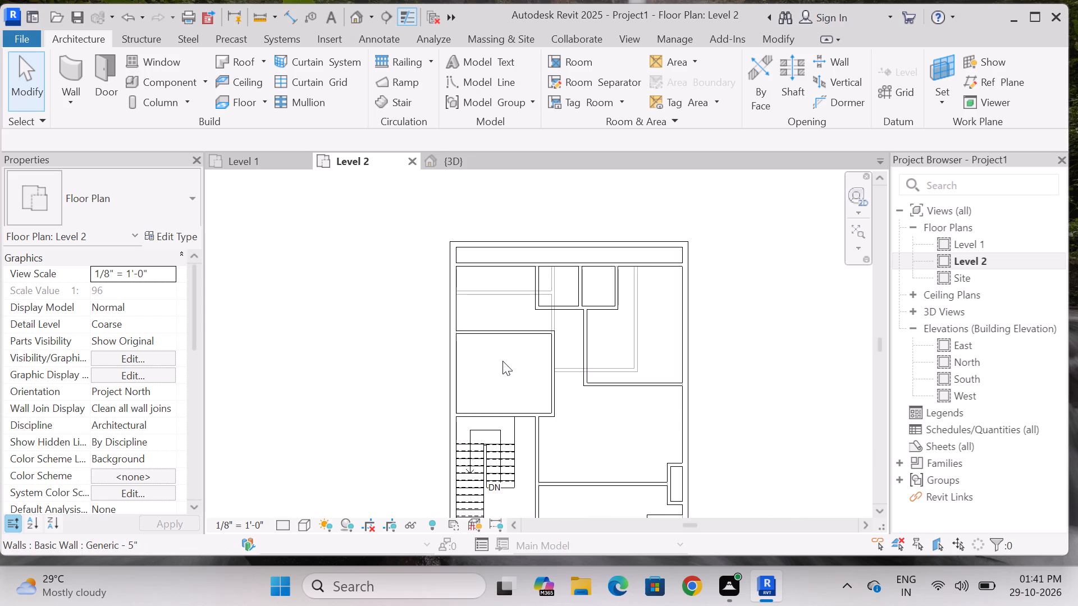
scroll(503, 361, "down", 2)
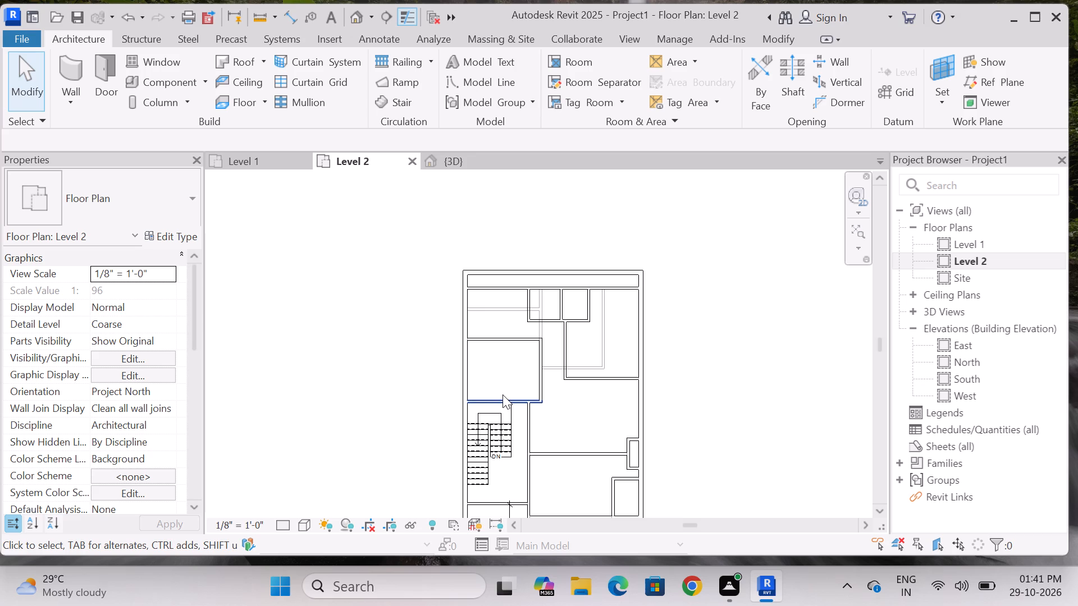
View the Level 1 floor plan for comparison, and return to Level 2 to examine its southern rooms.
double_click(966, 243)
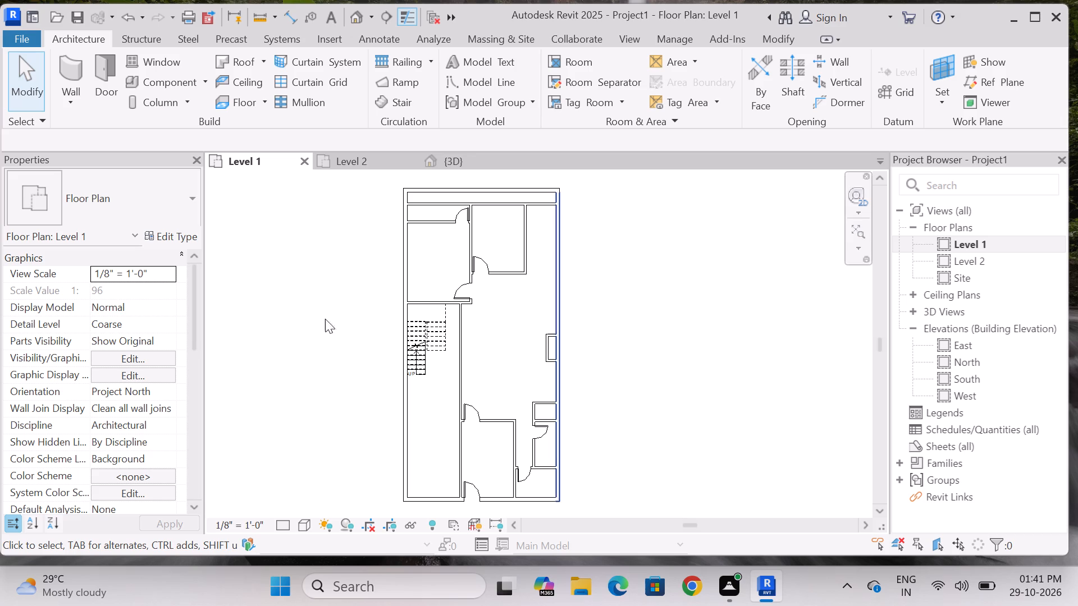
double_click(997, 258)
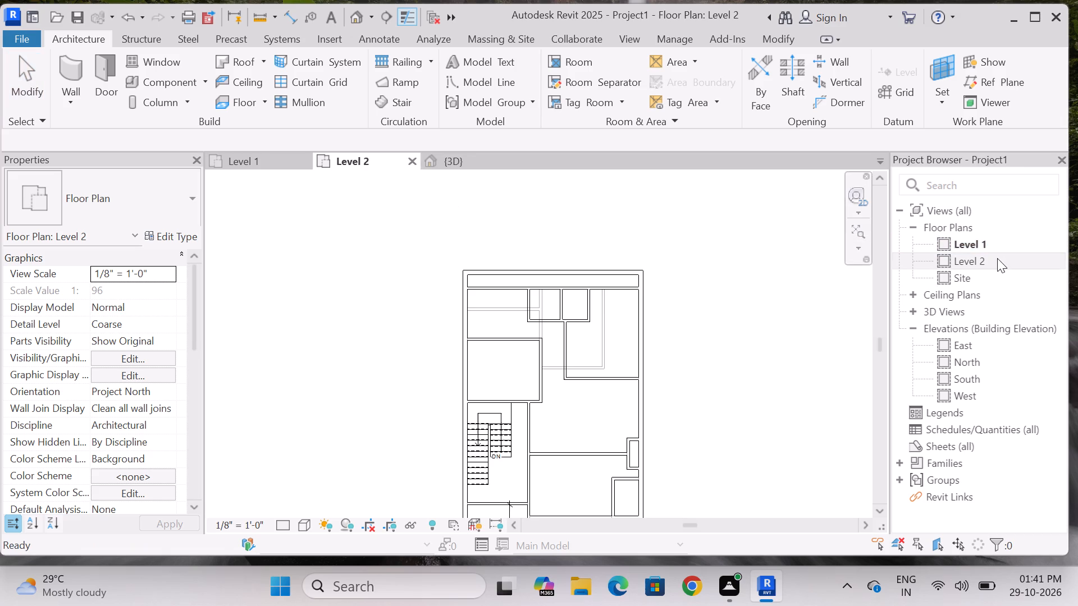
scroll(567, 200, "down", 7)
scroll(623, 295, "up", 4)
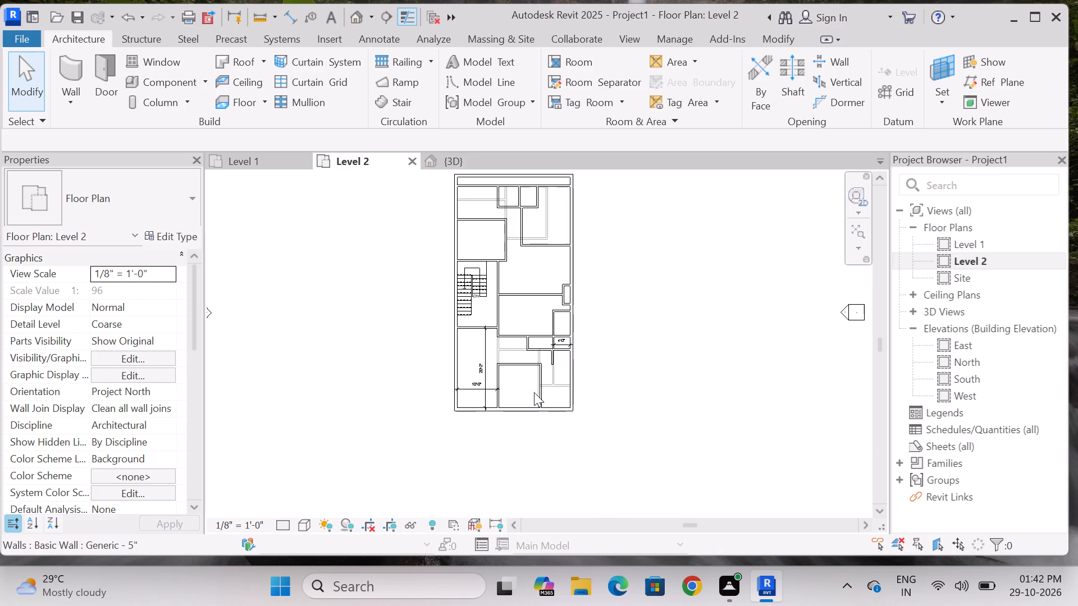
scroll(500, 419, "up", 4)
scroll(504, 423, "down", 2)
scroll(537, 320, "up", 4)
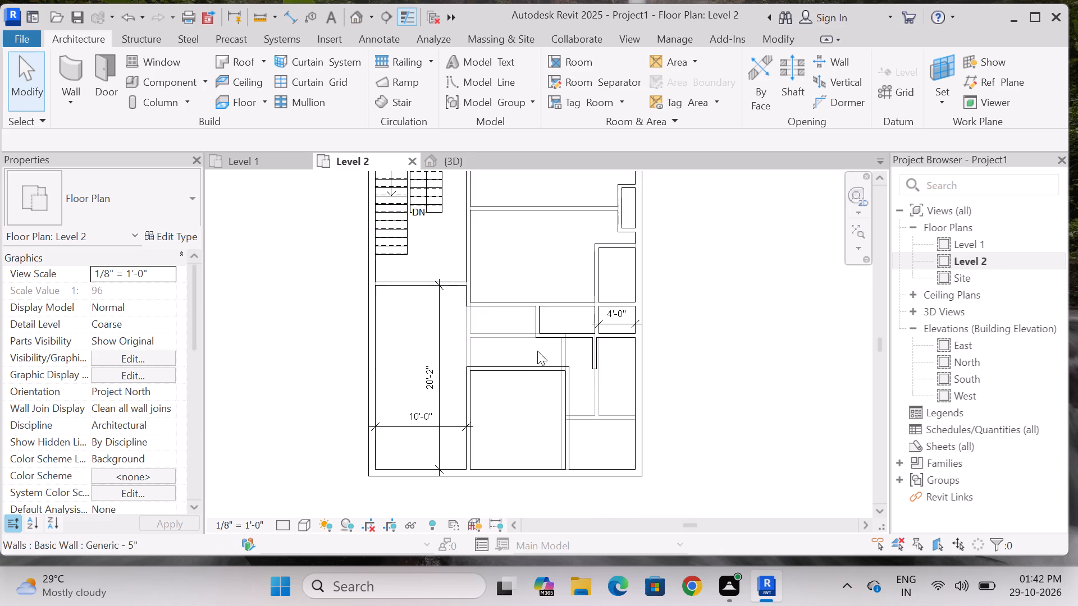
scroll(539, 382, "up", 4)
scroll(558, 338, "down", 7)
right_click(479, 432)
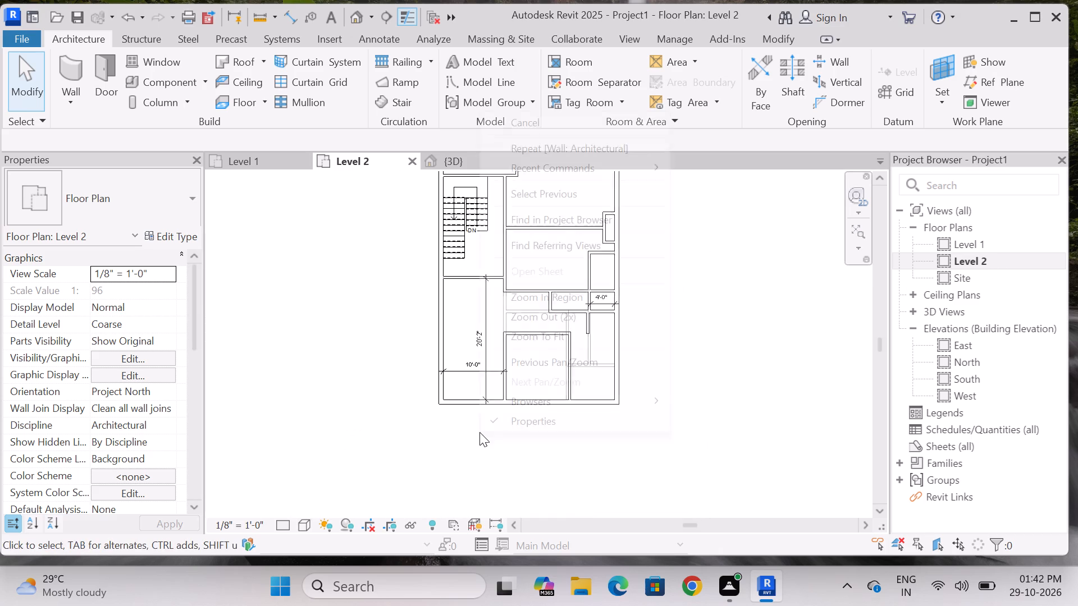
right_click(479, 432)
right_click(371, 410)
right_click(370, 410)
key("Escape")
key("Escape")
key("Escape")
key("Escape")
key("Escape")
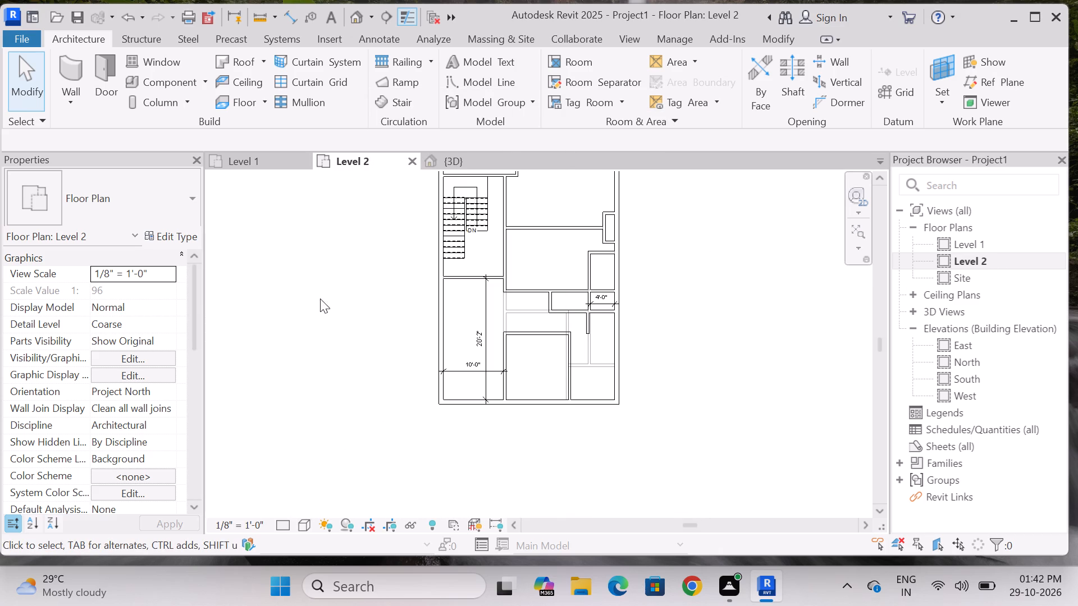
Draw a Generic - 5" wall about 3'-3" south from the southwest exterior corner, flipped so its thickness lies to the east.
left_click(73, 75)
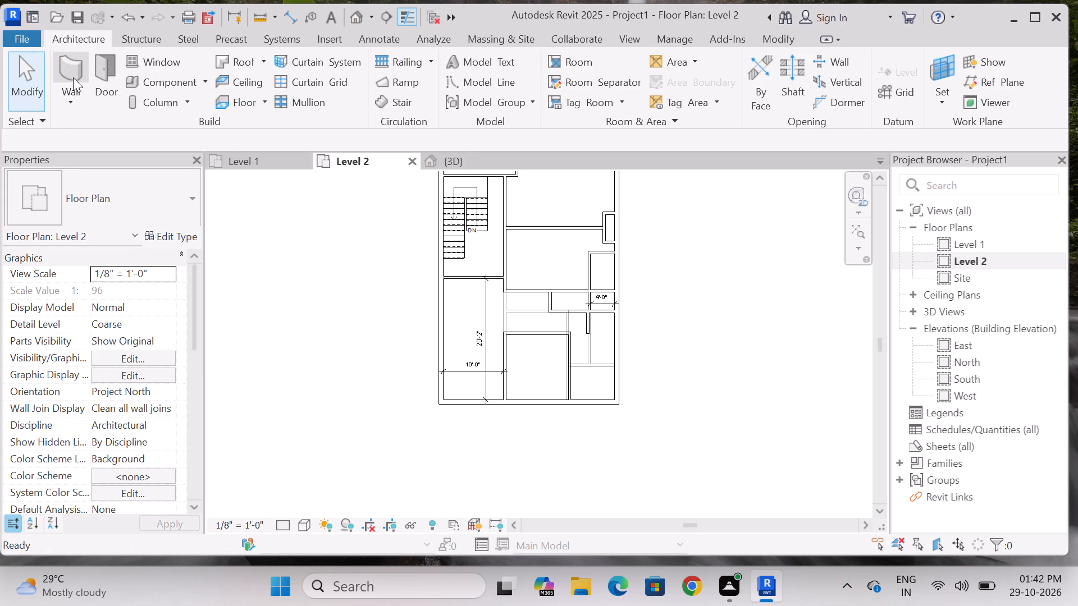
scroll(458, 428, "up", 2)
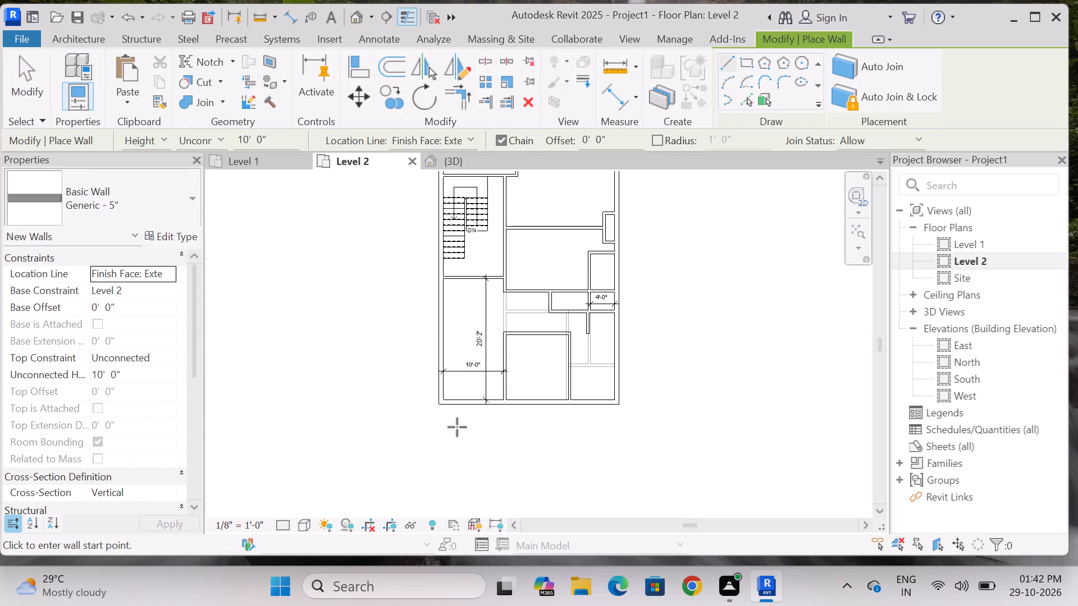
scroll(457, 427, "up", 6)
scroll(418, 401, "down", 3)
scroll(415, 417, "up", 3)
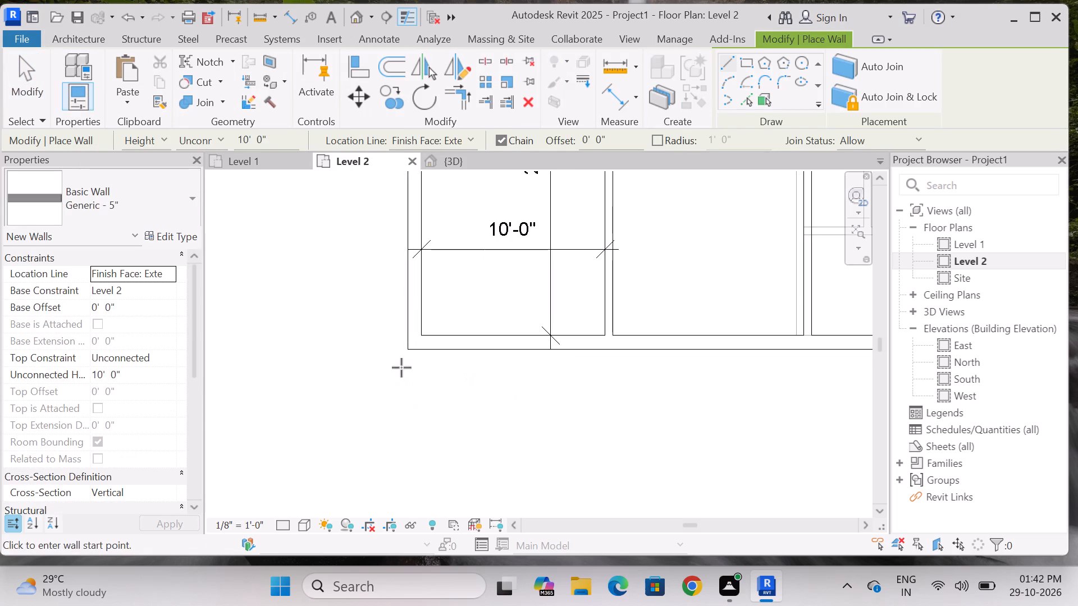
left_click(408, 353)
key("space")
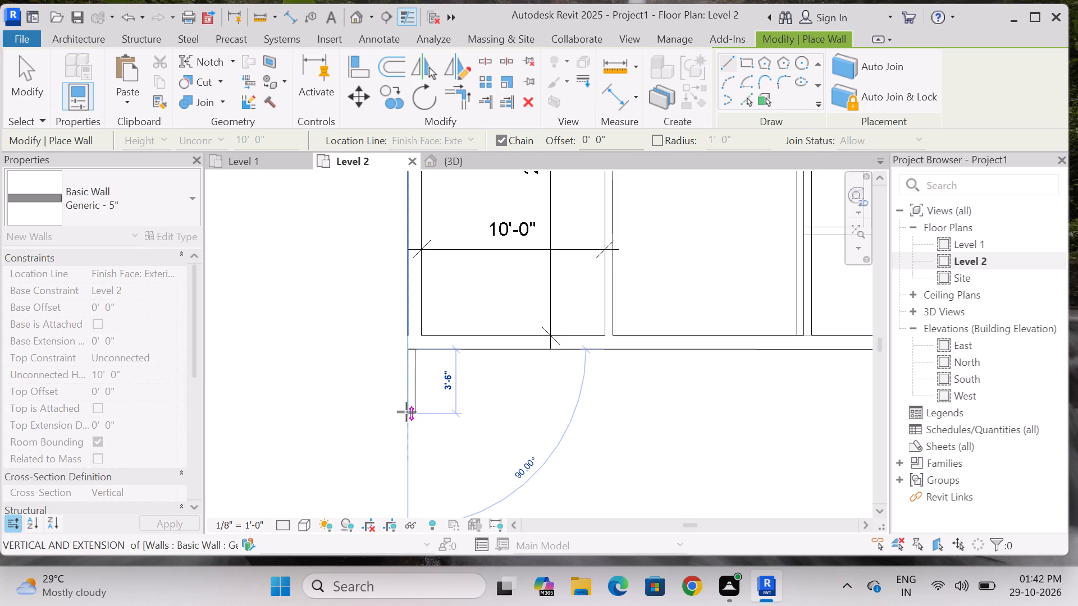
scroll(406, 409, "up", 4)
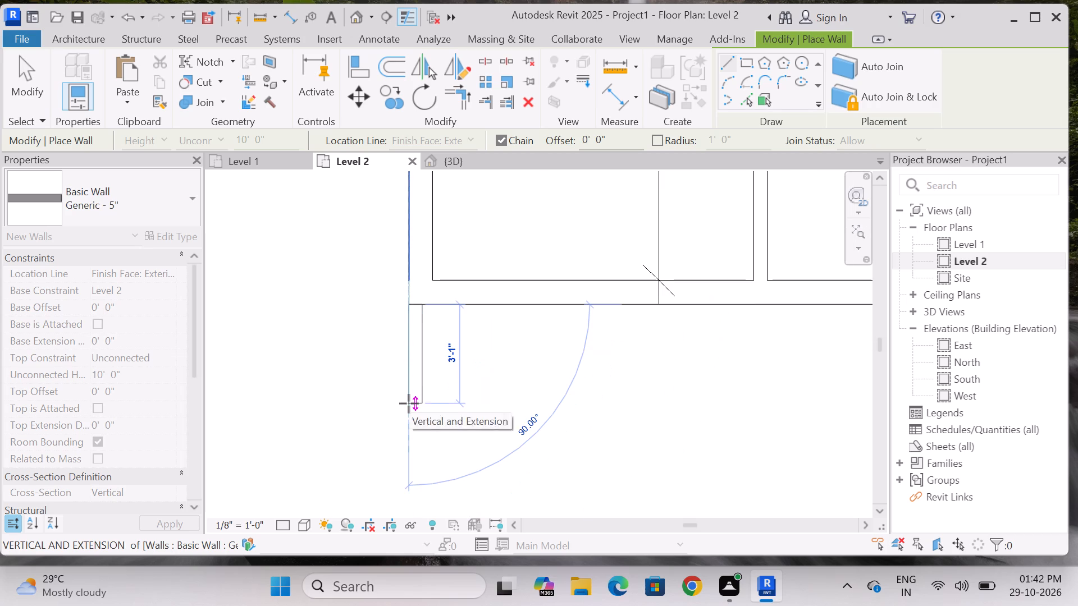
left_click(409, 410)
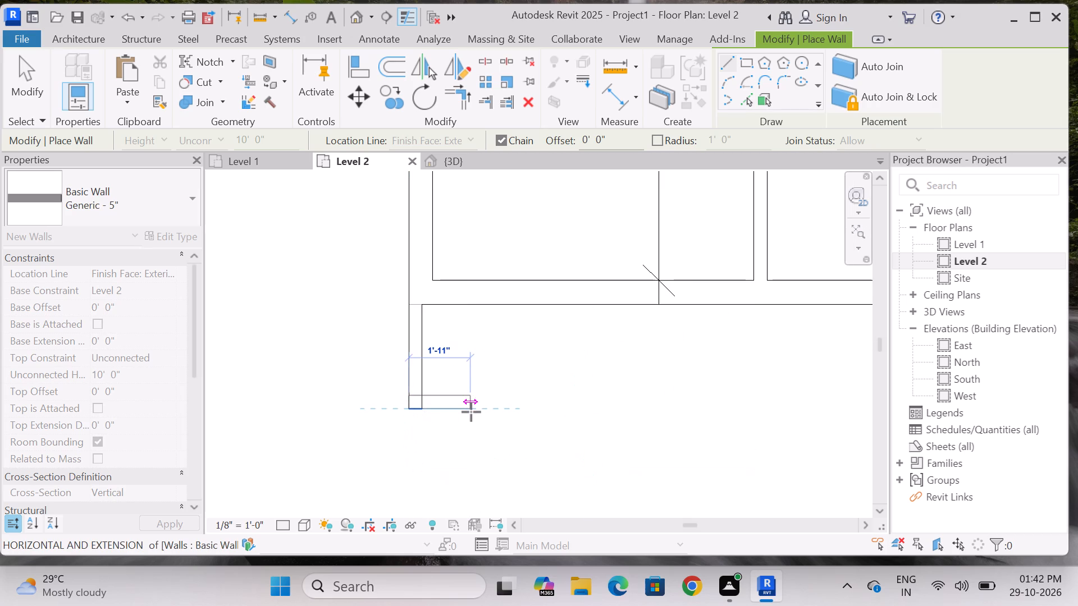
Continue the Generic - 5" wall chain 30'-0" east and about 3'-3" north to the southeast exterior corner.
scroll(471, 412, "down", 3)
middle_click_drag(472, 411, 348, 362)
scroll(346, 362, "down", 3)
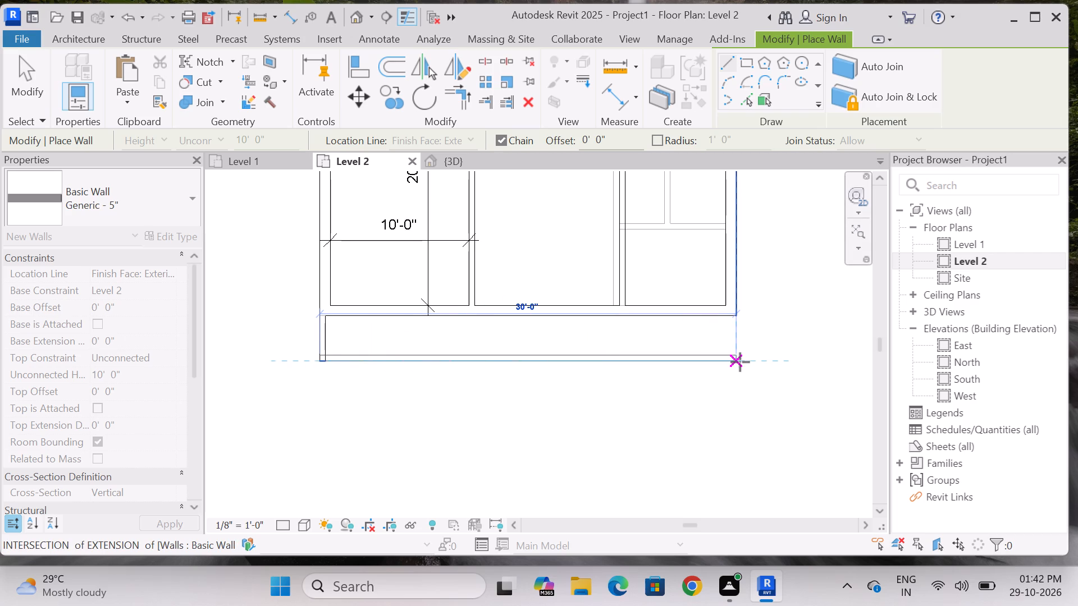
left_click(740, 362)
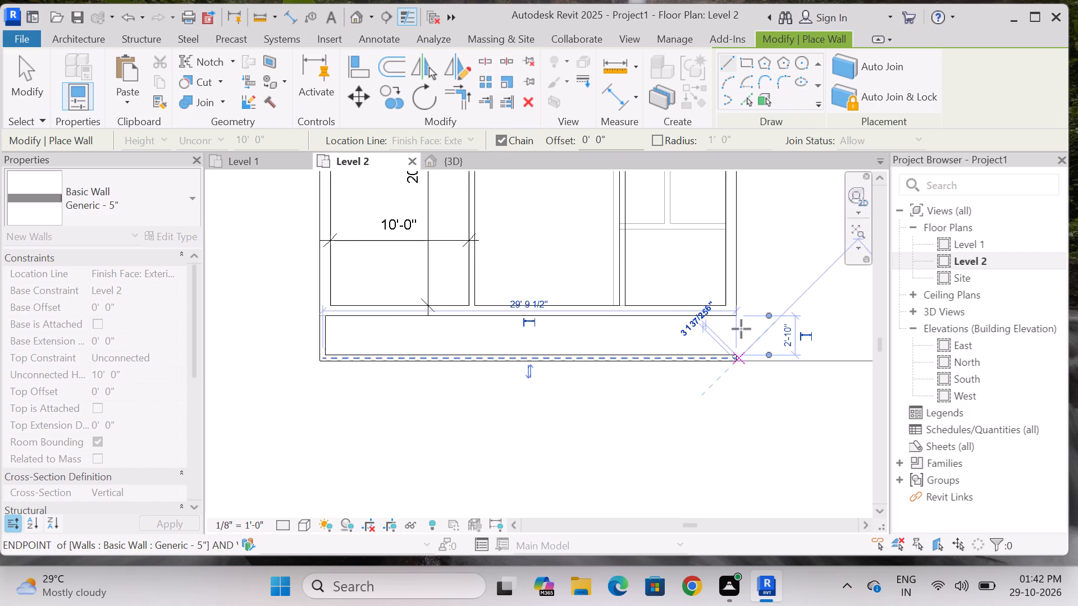
scroll(738, 311, "up", 4)
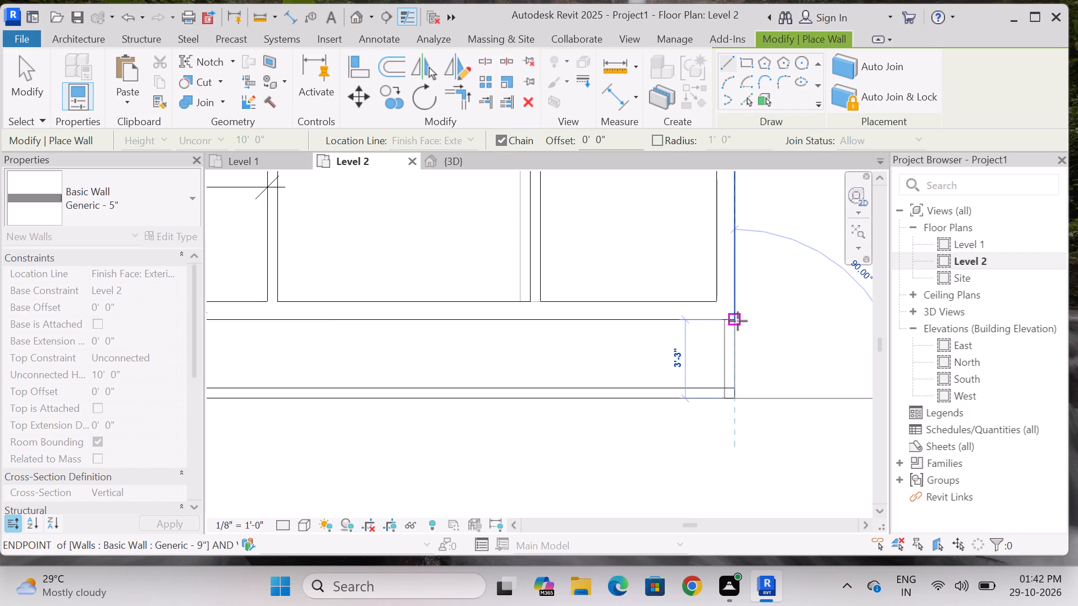
left_click(738, 321)
key("Escape")
key("Escape")
scroll(563, 355, "down", 7)
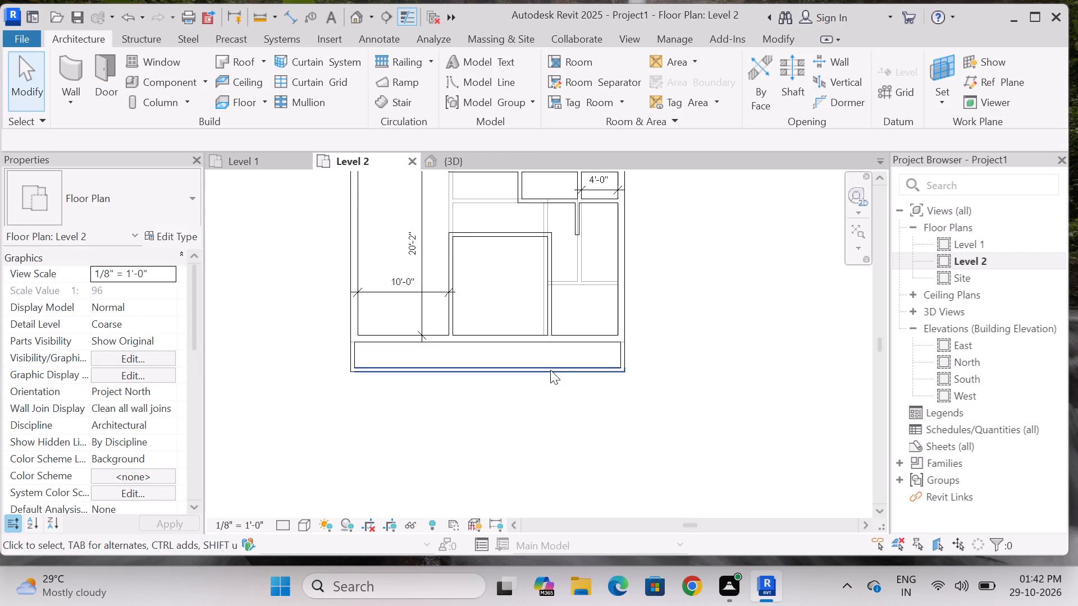
Examine the new narrow enclosure along the south exterior wall of Level 2.
scroll(545, 398, "down", 2)
scroll(573, 342, "up", 3)
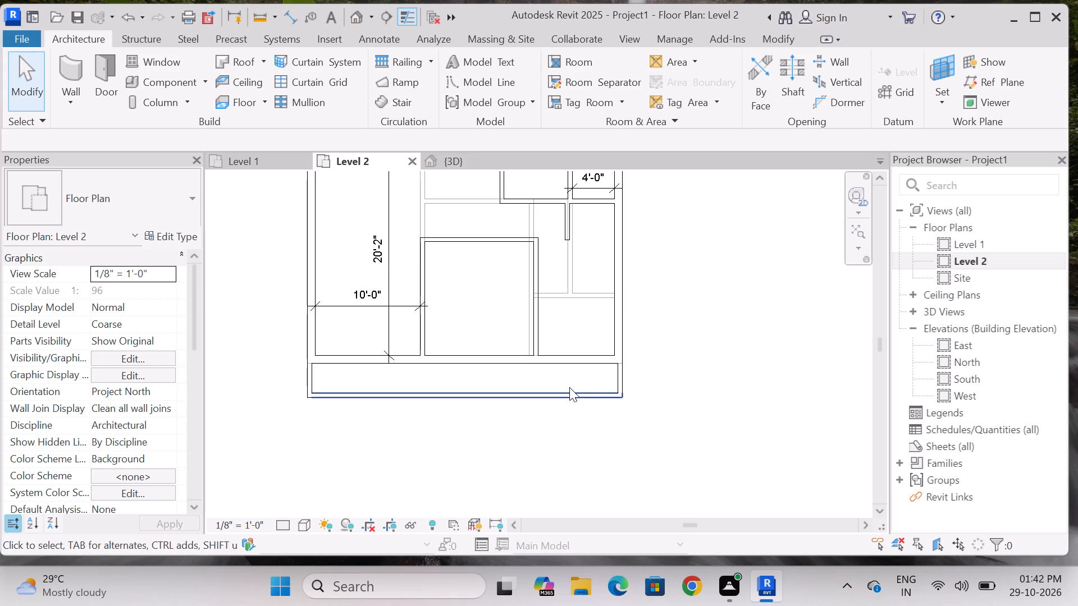
scroll(392, 449, "down", 3)
scroll(412, 462, "up", 3)
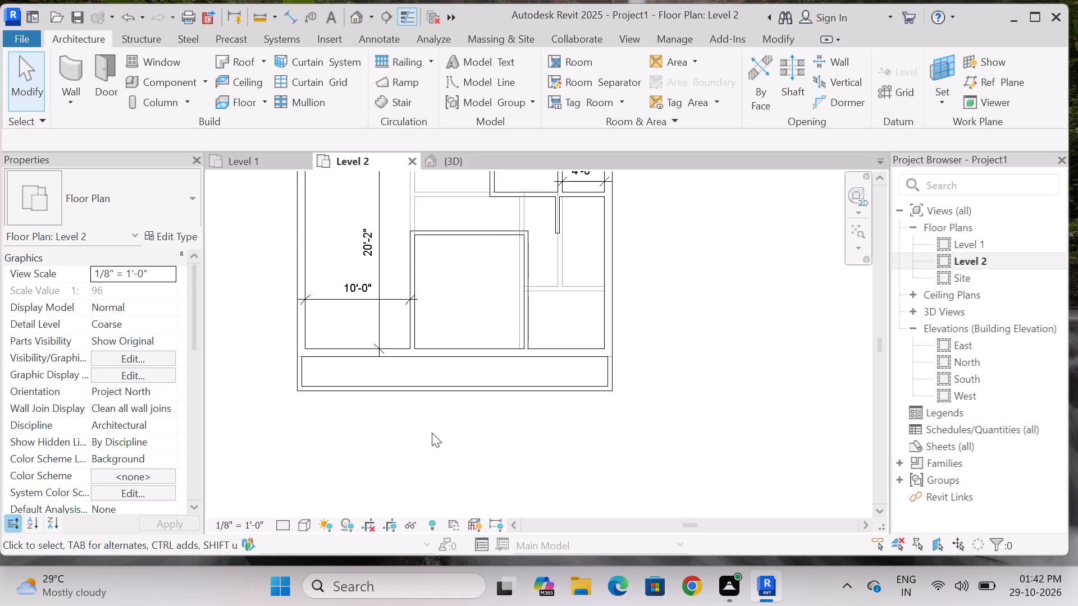
scroll(432, 433, "down", 5)
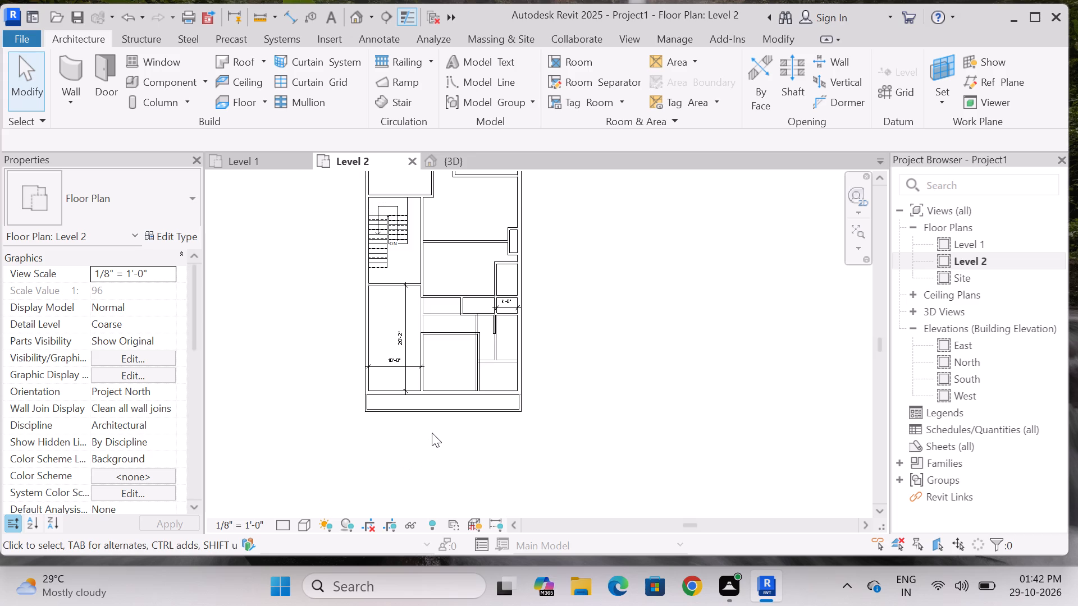
scroll(450, 405, "up", 5)
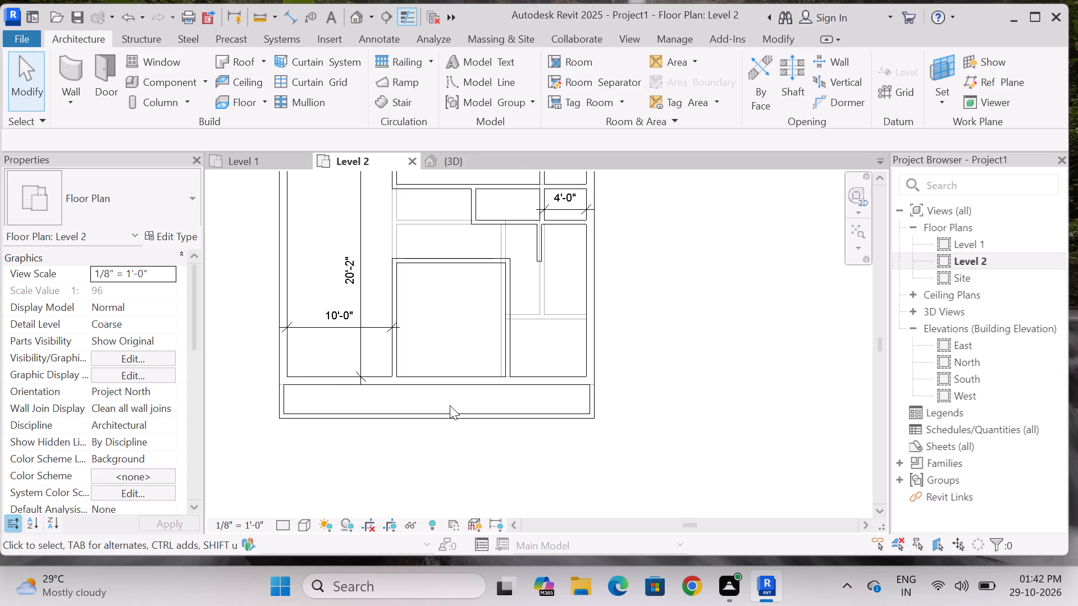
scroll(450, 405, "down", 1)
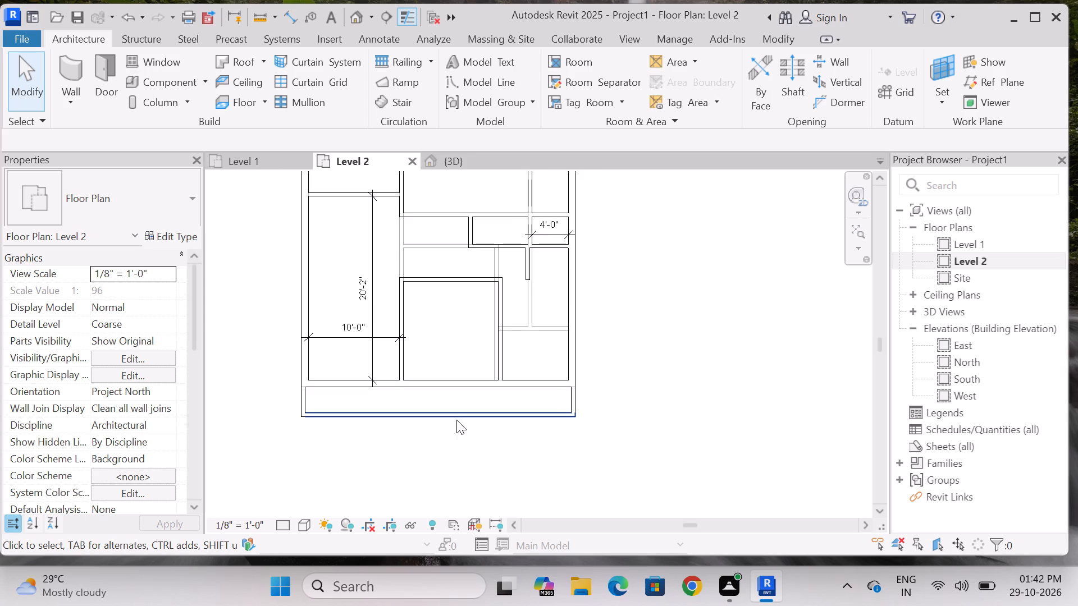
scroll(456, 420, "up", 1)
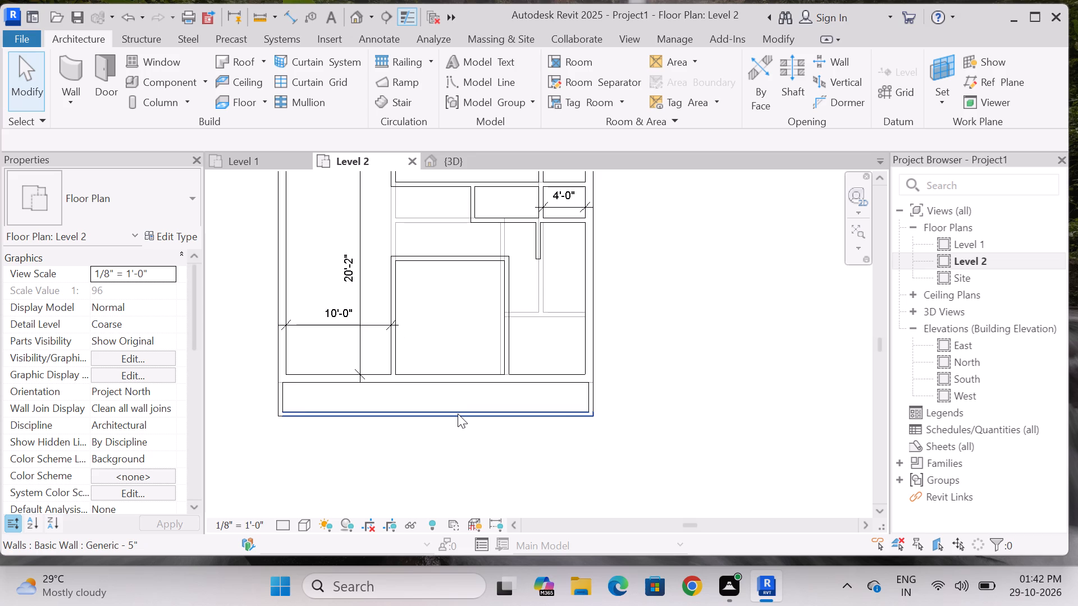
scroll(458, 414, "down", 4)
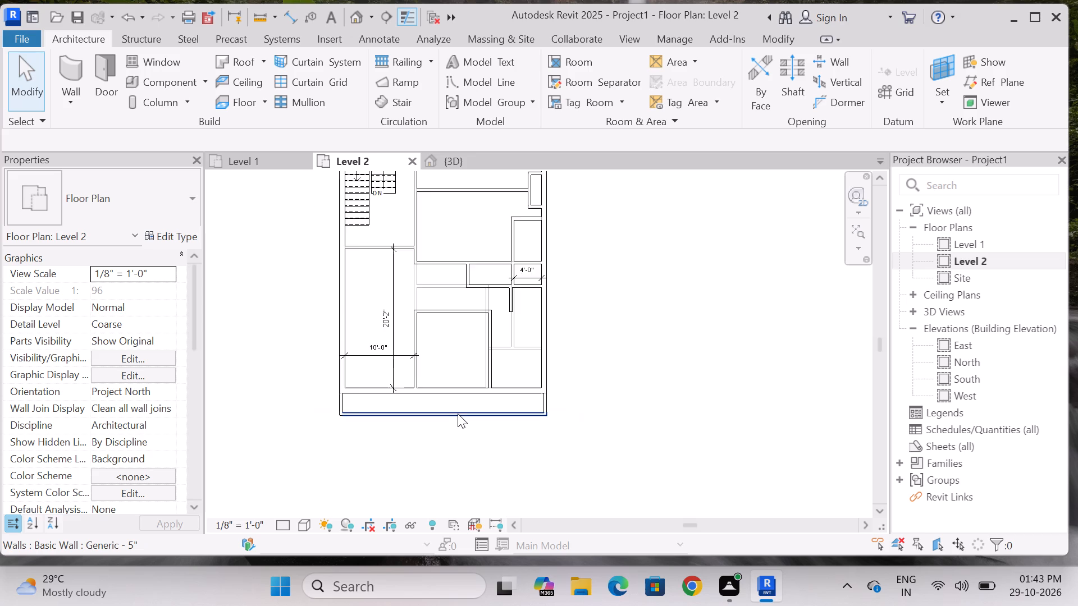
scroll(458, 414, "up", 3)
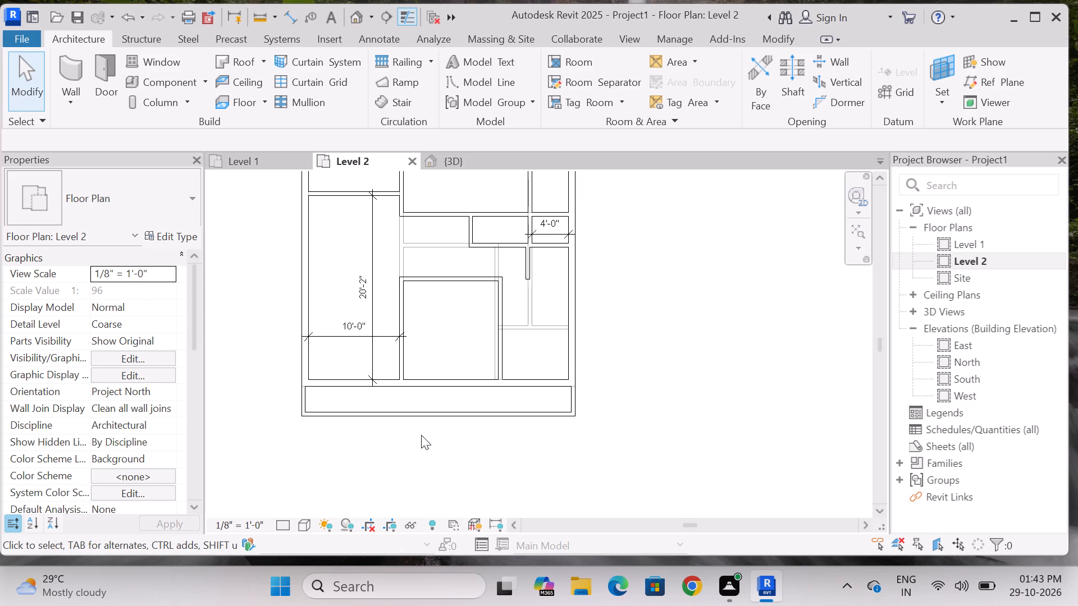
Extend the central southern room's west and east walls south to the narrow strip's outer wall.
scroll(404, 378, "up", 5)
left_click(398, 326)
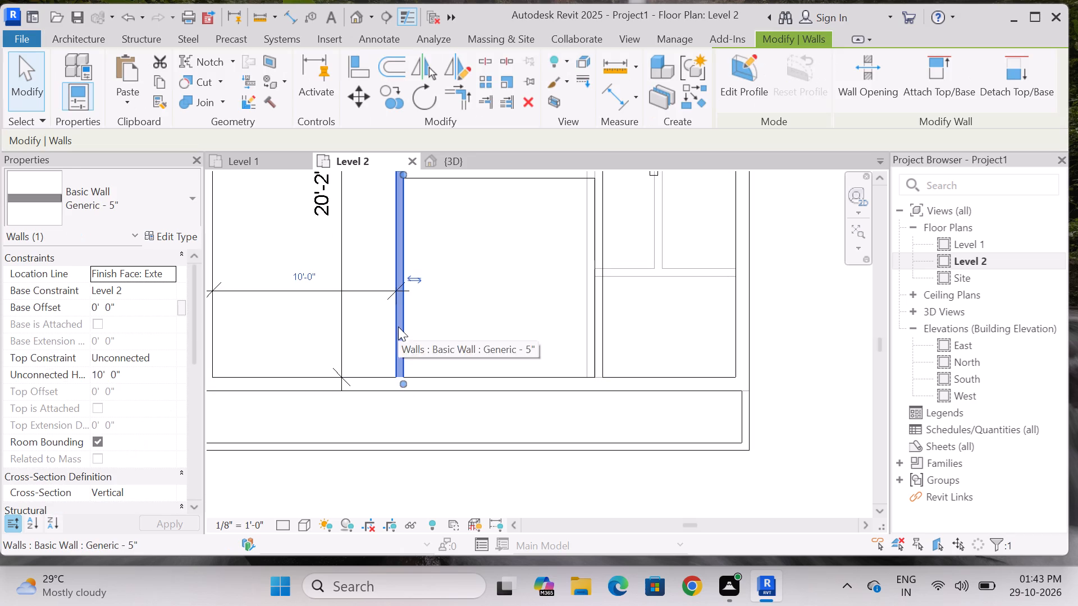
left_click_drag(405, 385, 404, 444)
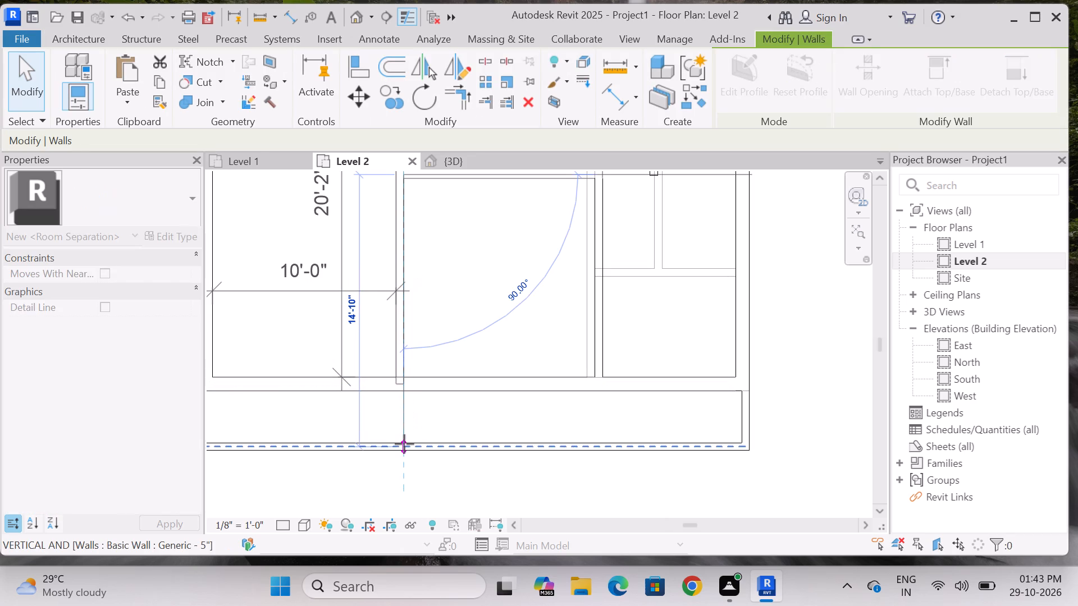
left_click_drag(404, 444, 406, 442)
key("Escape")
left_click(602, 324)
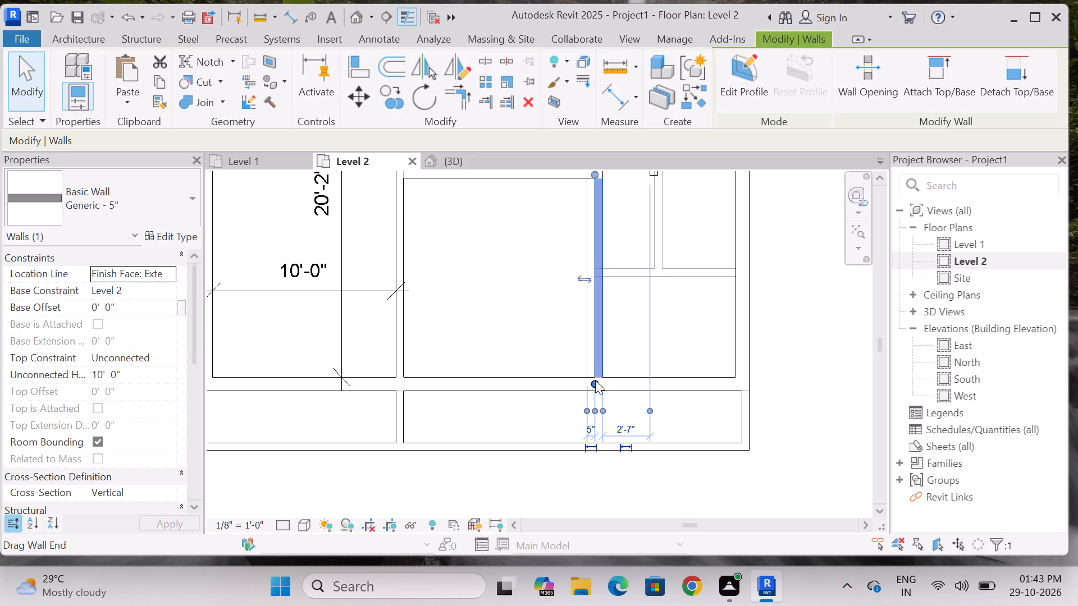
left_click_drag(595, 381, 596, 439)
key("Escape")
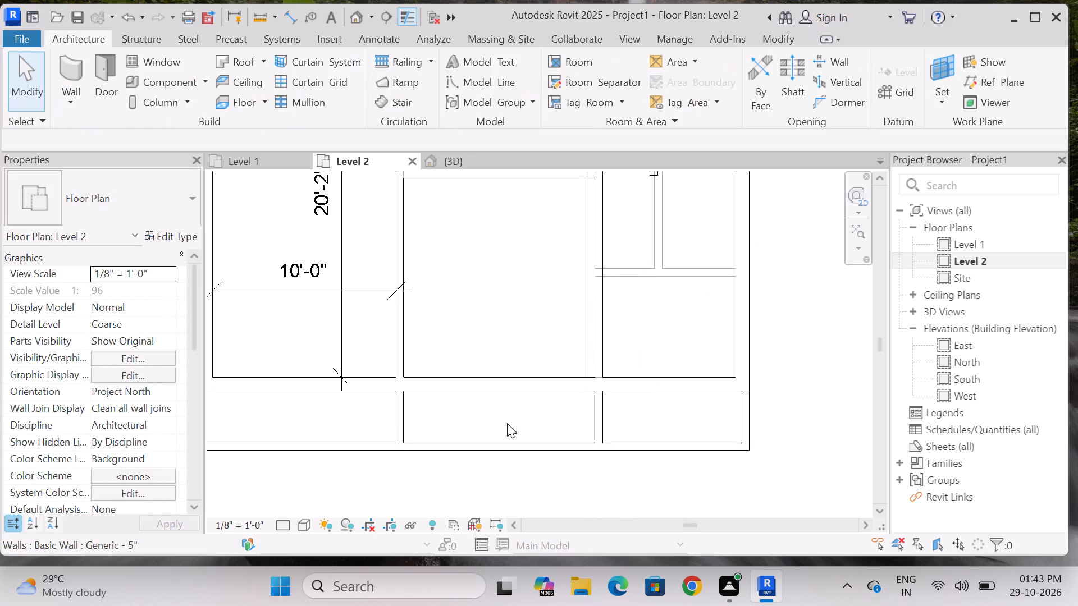
Split the Generic - 9" south wall near the middle of the central southern room.
scroll(467, 397, "down", 3)
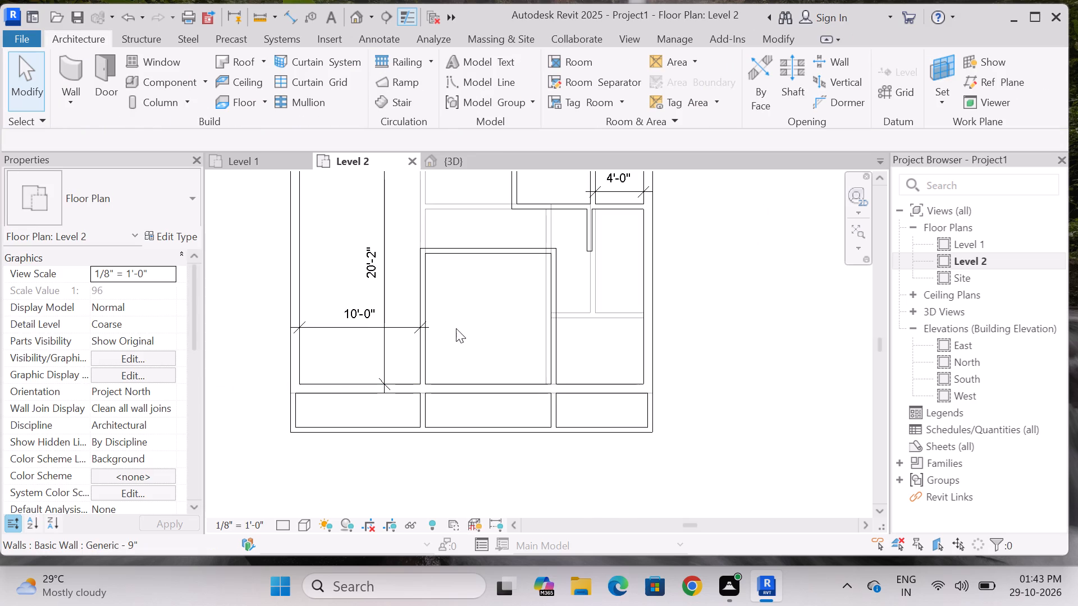
scroll(446, 387, "down", 3)
scroll(467, 320, "up", 3)
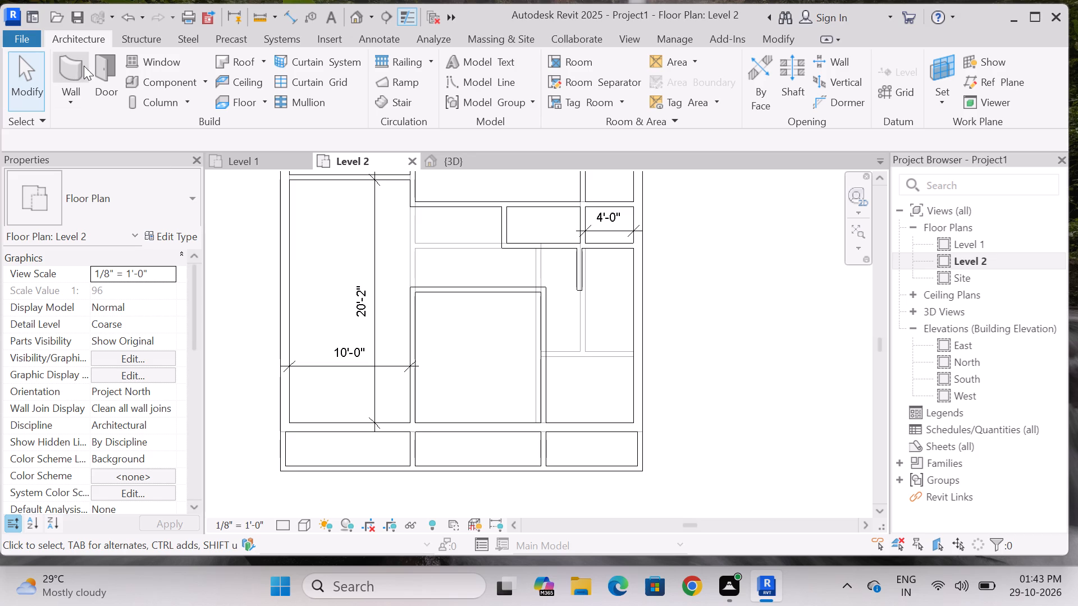
left_click(769, 33)
left_click(488, 59)
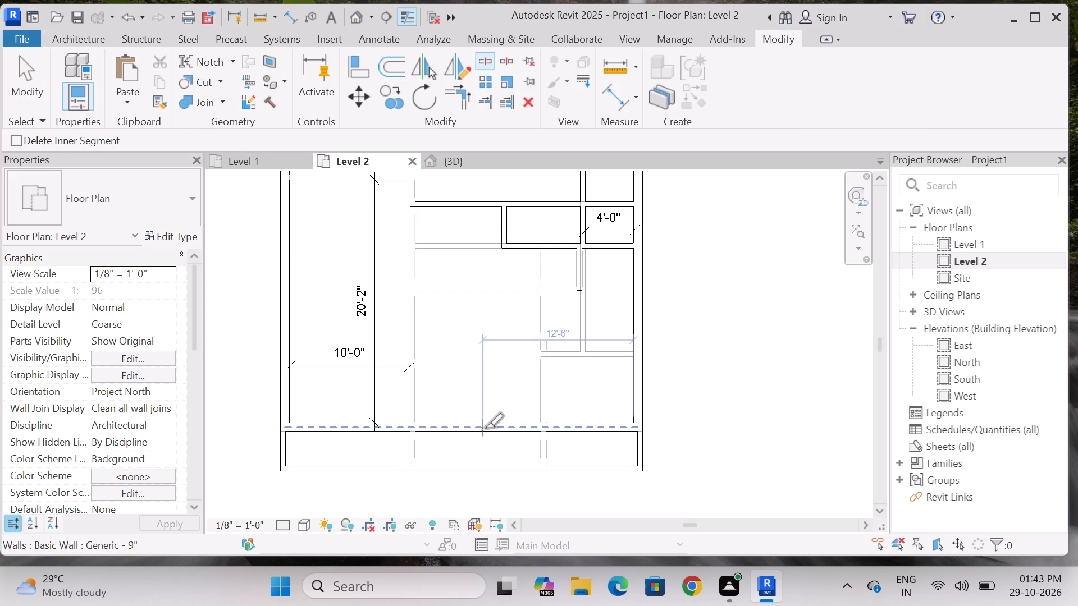
left_click(479, 429)
key("Escape")
key("Escape")
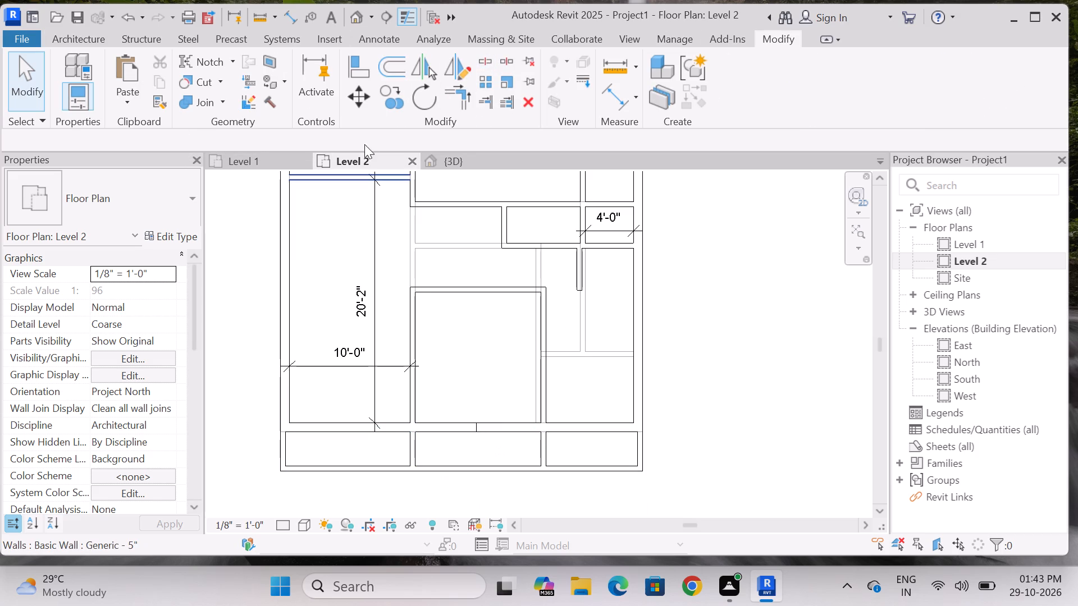
Trim both halves of the split south wall to corners with the central room's west and east walls, opening the span between them.
left_click(459, 95)
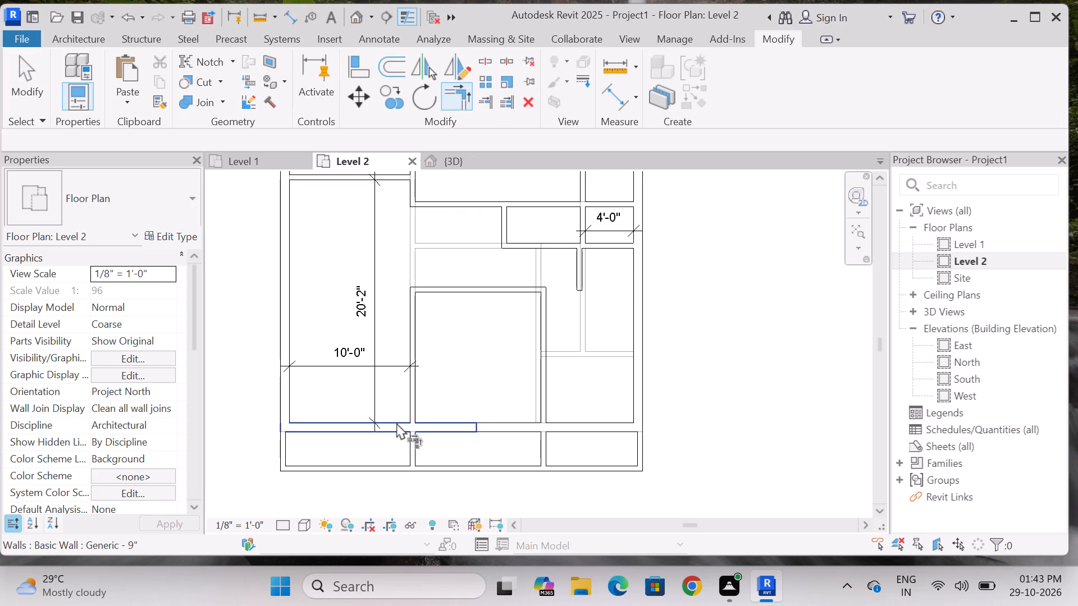
left_click(396, 423)
left_click(419, 387)
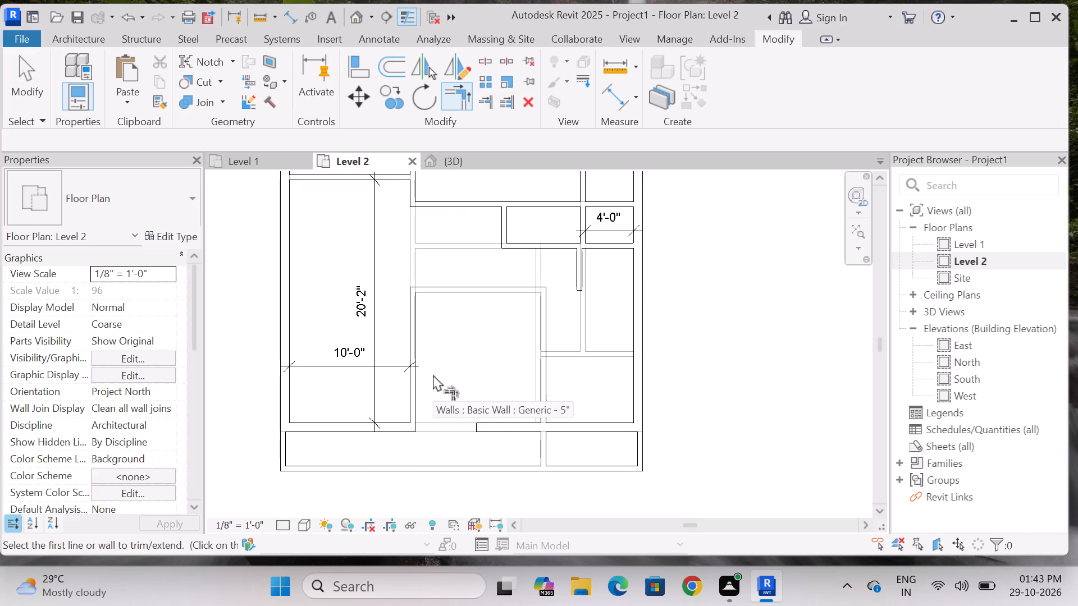
left_click(563, 423)
left_click(541, 375)
scroll(482, 329, "down", 3)
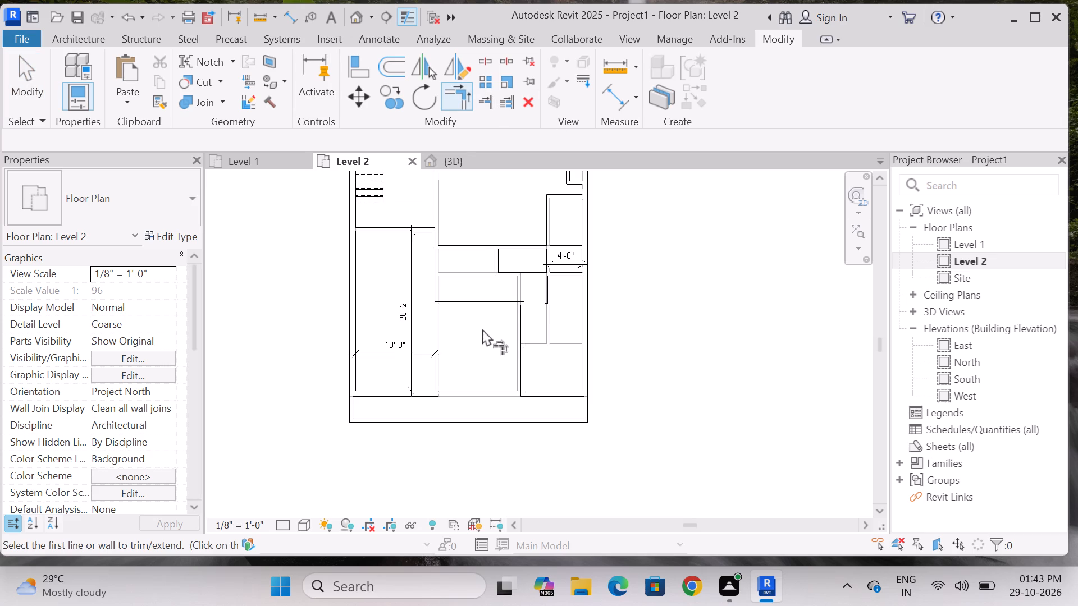
scroll(482, 407, "up", 3)
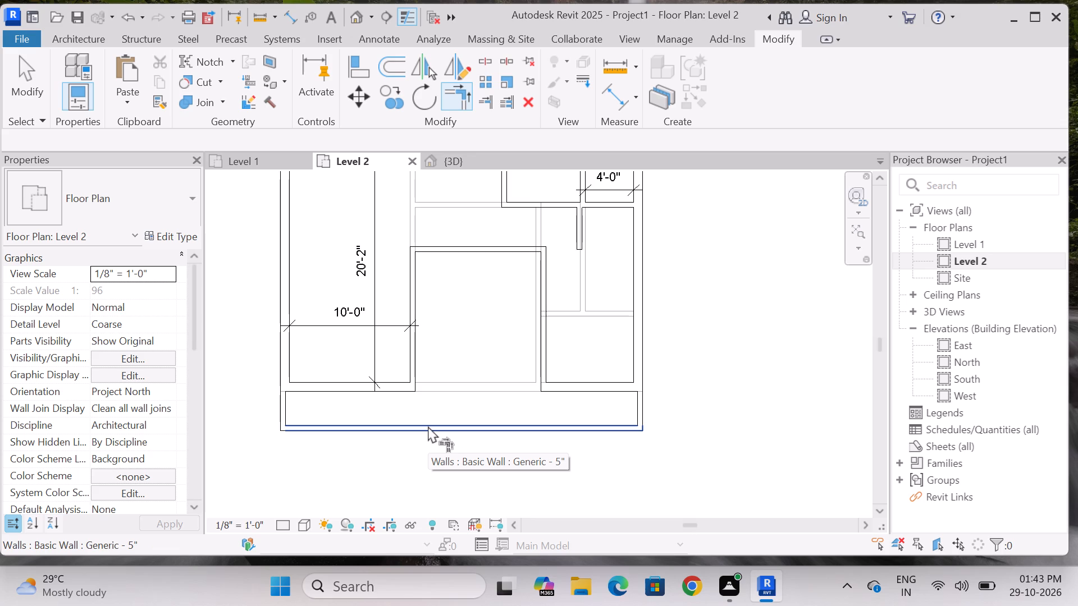
Draw two Generic - 5" walls about 2'-10" long from the opening's corners south to the strip's outer wall, with their thickness outside the opening.
left_click(72, 33)
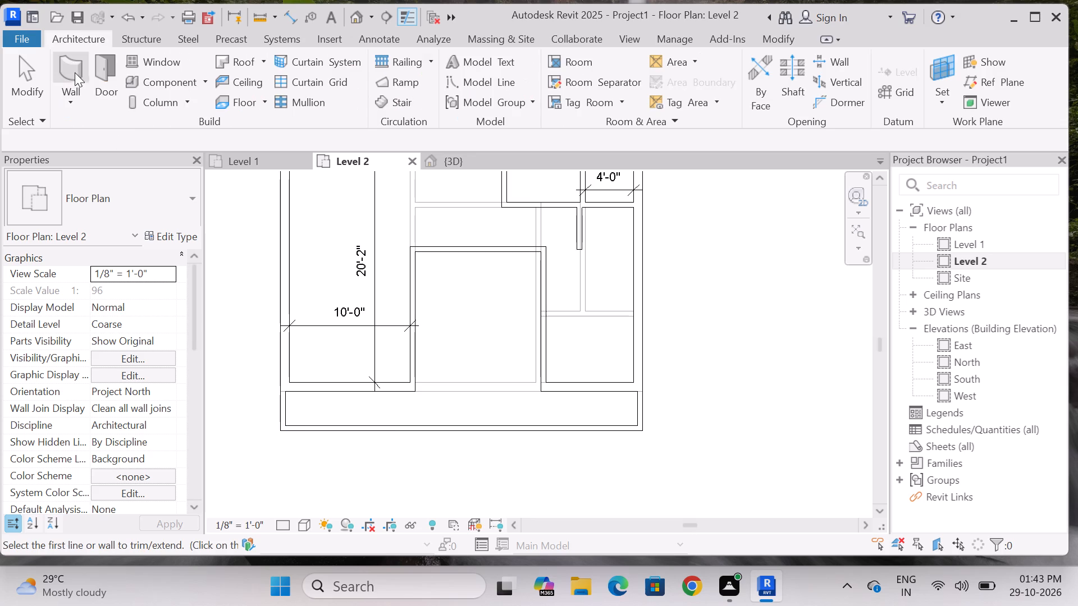
left_click(74, 73)
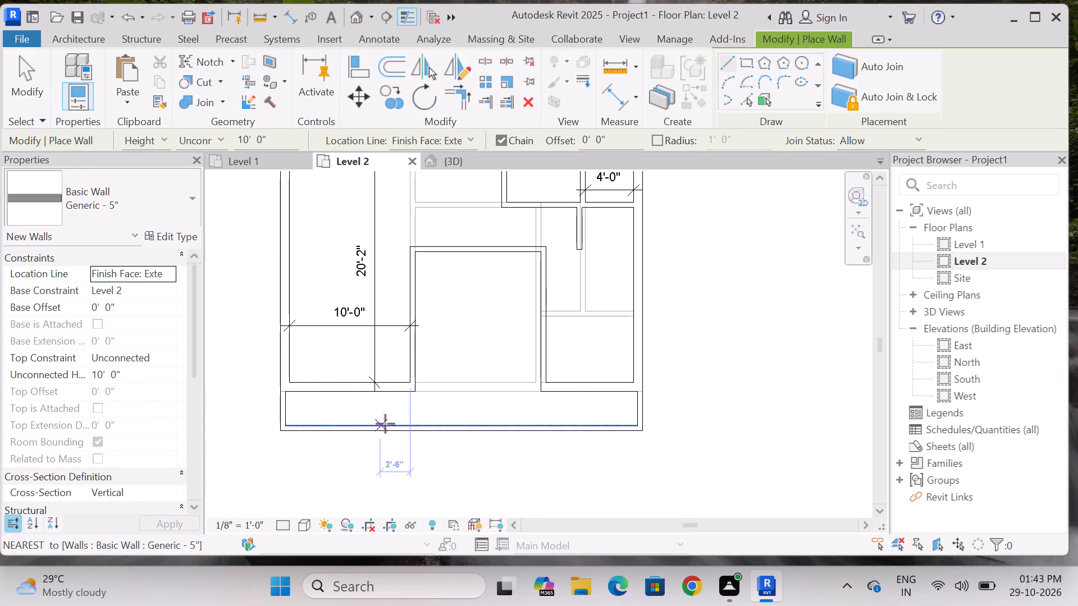
scroll(385, 424, "up", 5)
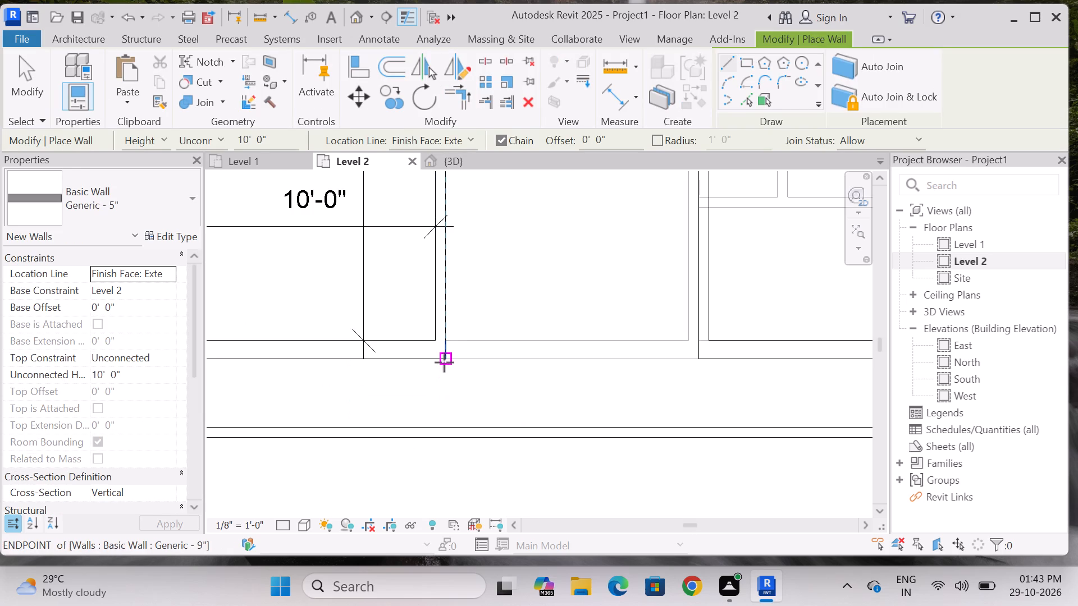
left_click(444, 362)
left_click(444, 428)
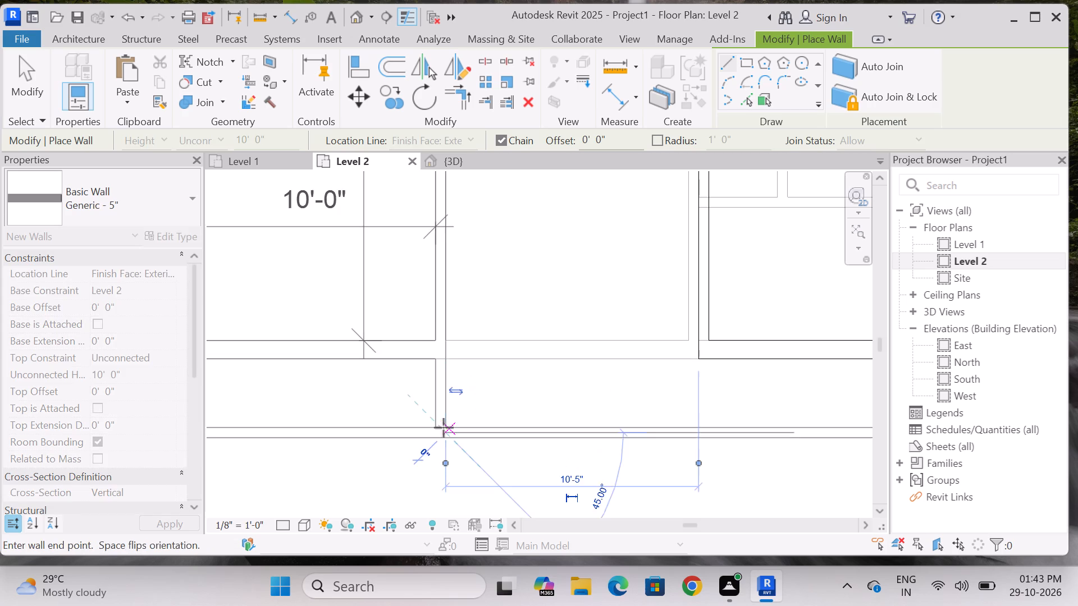
key("Escape")
left_click(703, 360)
key("space")
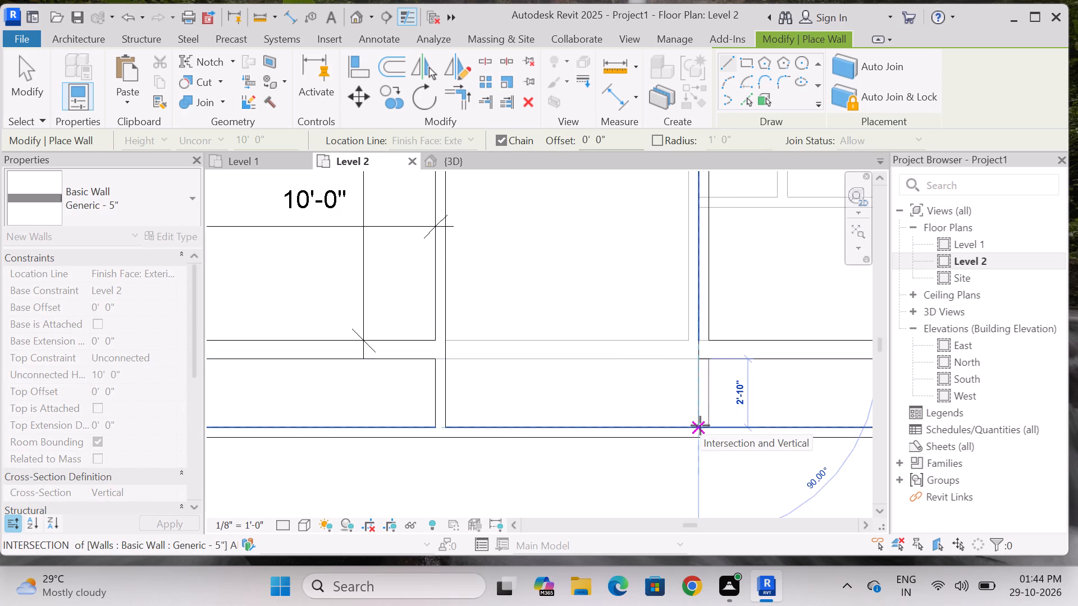
left_click(701, 428)
key("Escape")
scroll(529, 391, "down", 2)
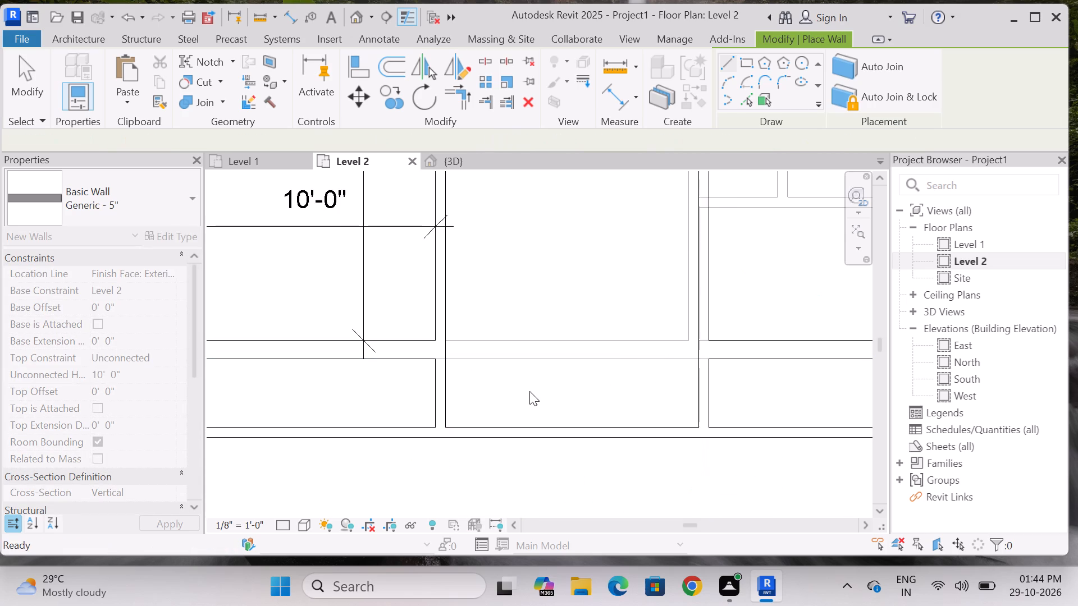
scroll(529, 391, "down", 7)
scroll(562, 300, "up", 6)
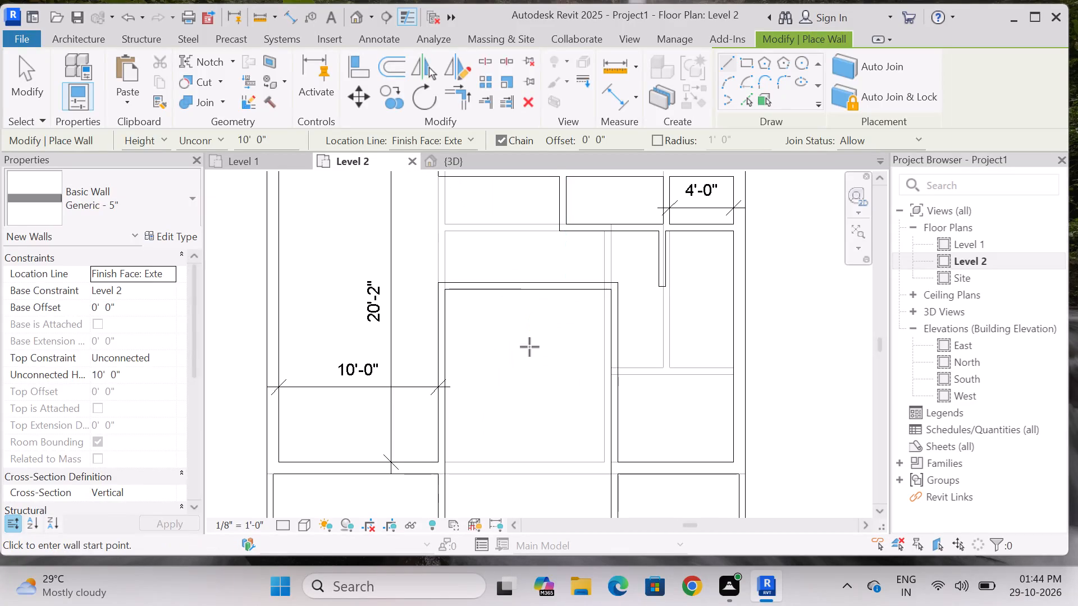
key("Escape")
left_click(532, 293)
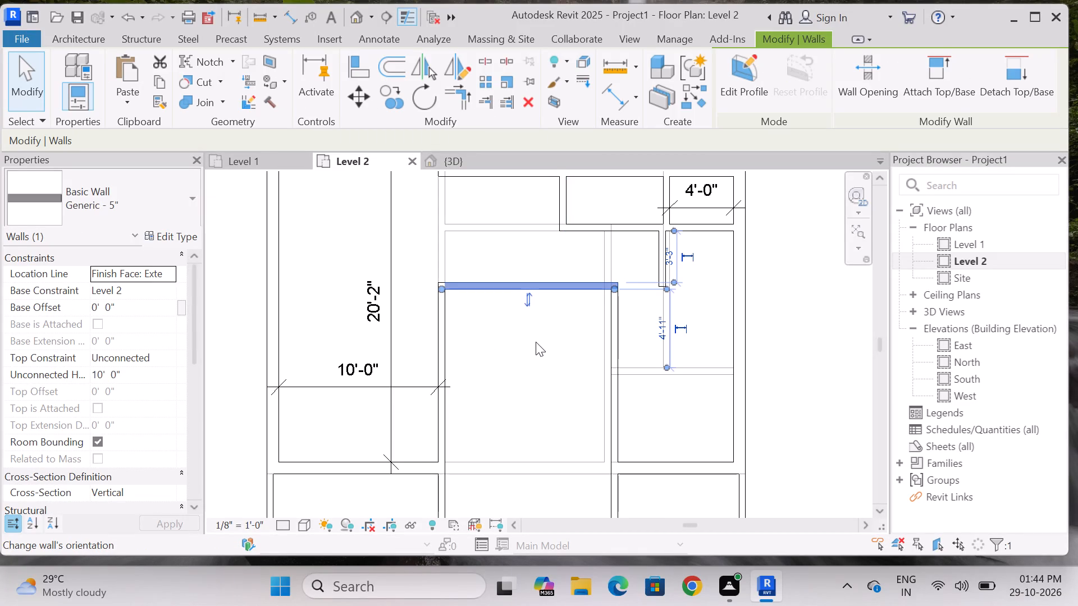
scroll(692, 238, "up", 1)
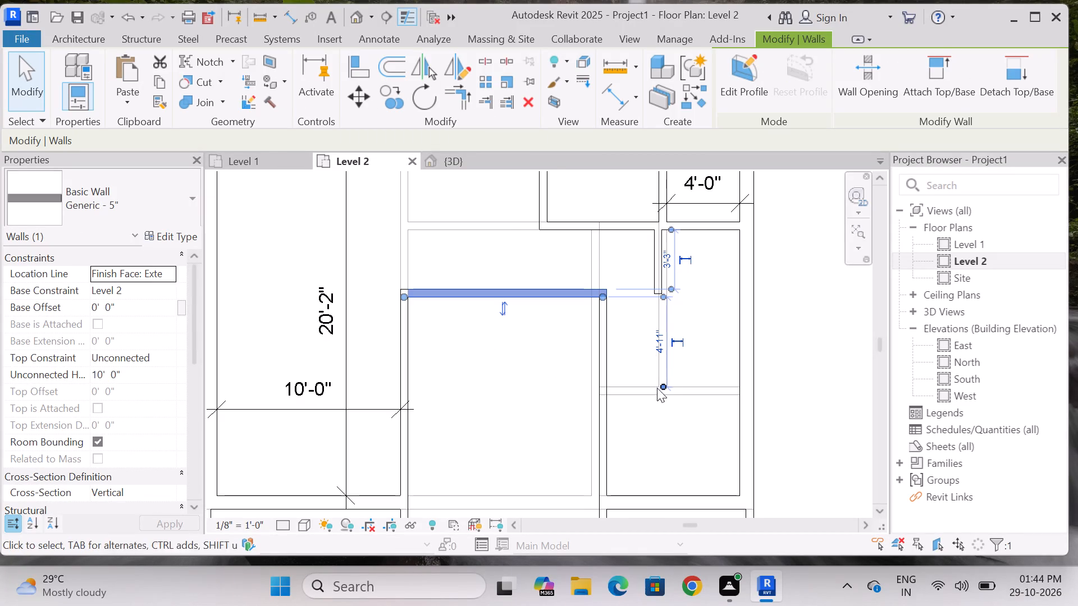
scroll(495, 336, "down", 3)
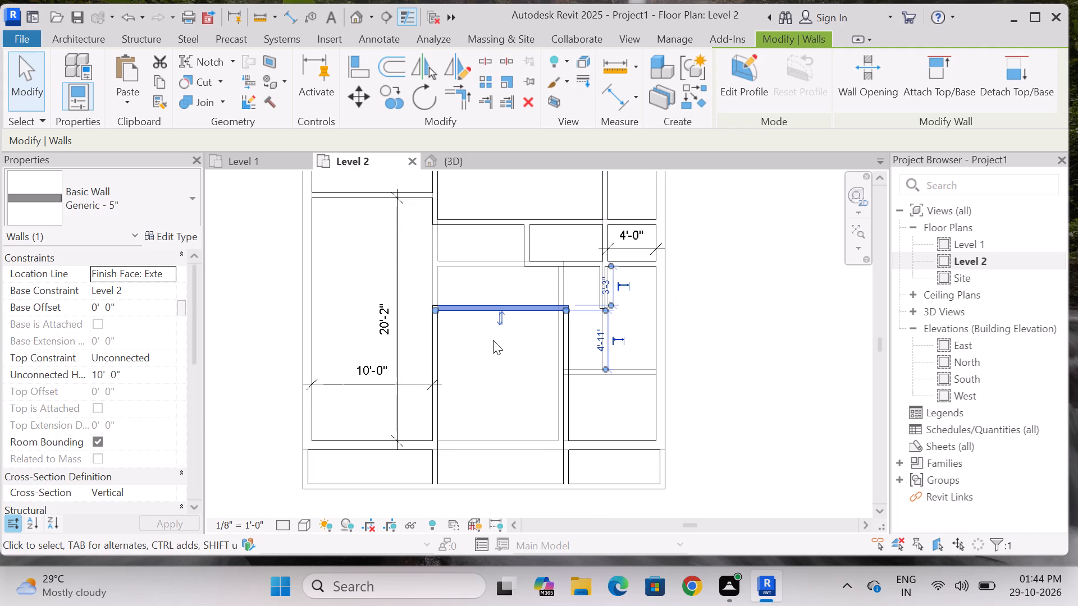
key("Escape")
Draw a Generic - 5" wall across the central room 3' south of its north wall's inner face, flipped so its thickness lies north.
left_click(76, 71)
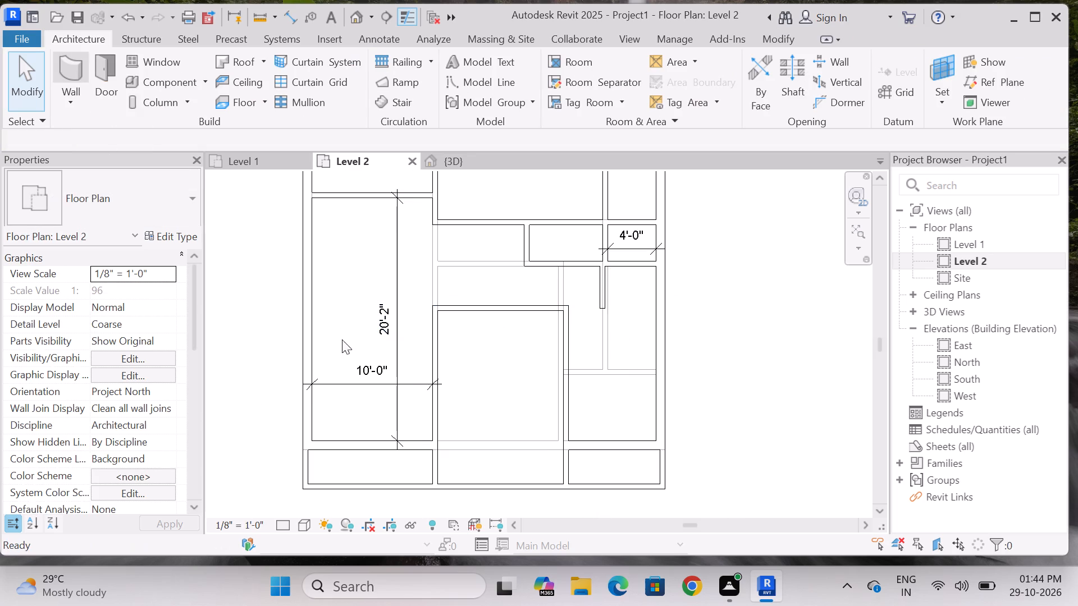
scroll(449, 384, "up", 3)
scroll(435, 291, "up", 3)
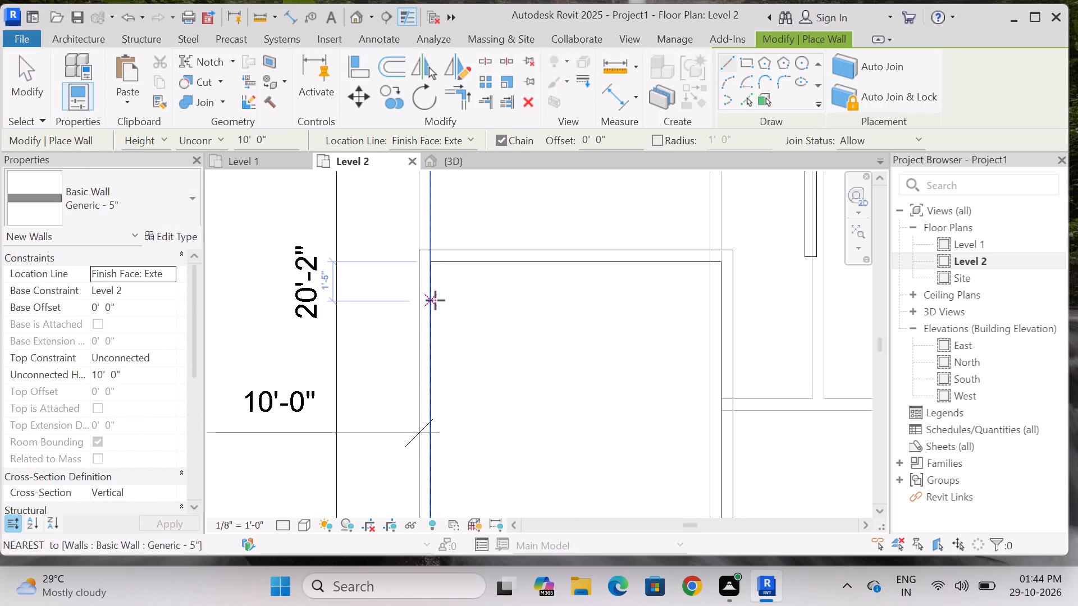
key("3")
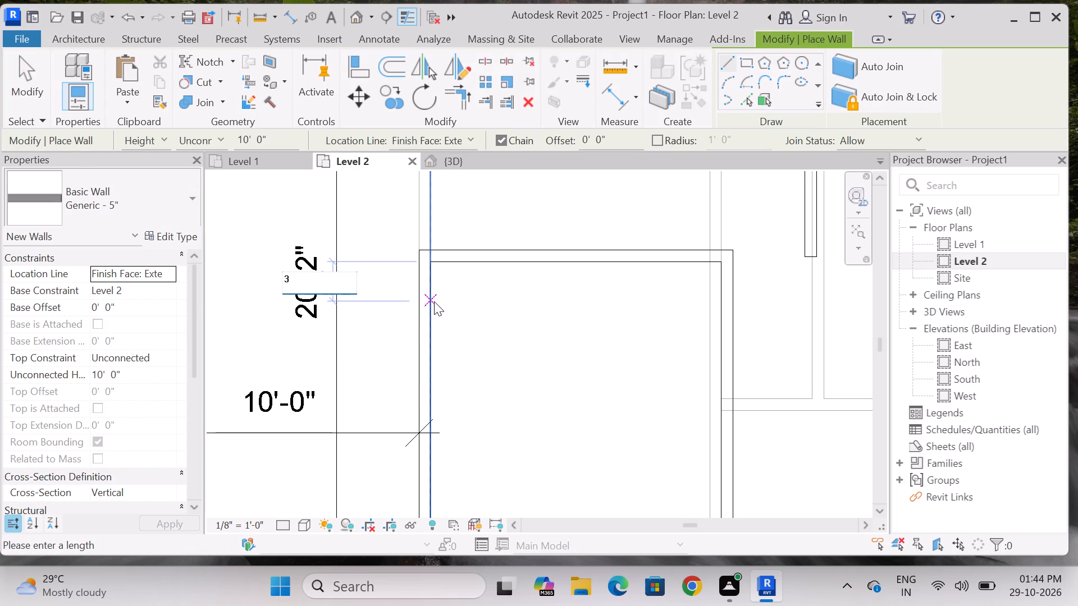
key("apostrophe")
key("Return")
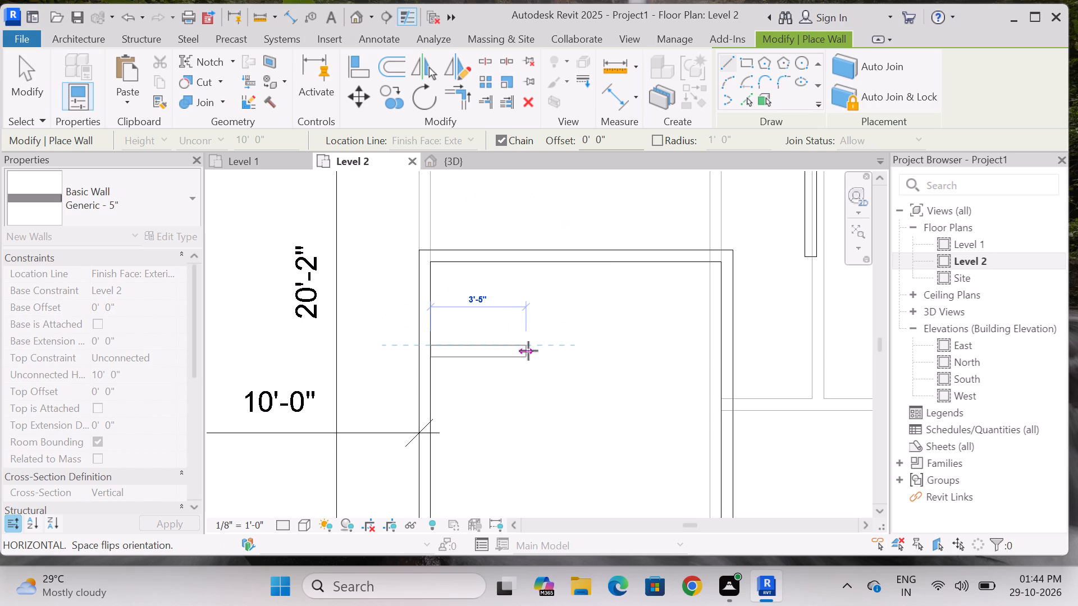
key("space")
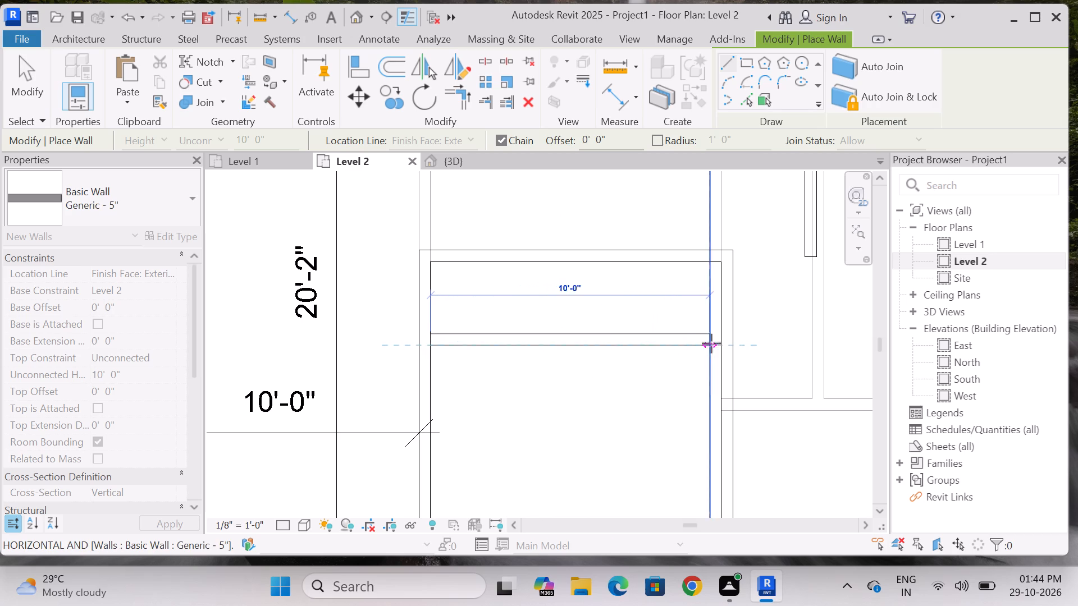
left_click(722, 343)
key("Escape")
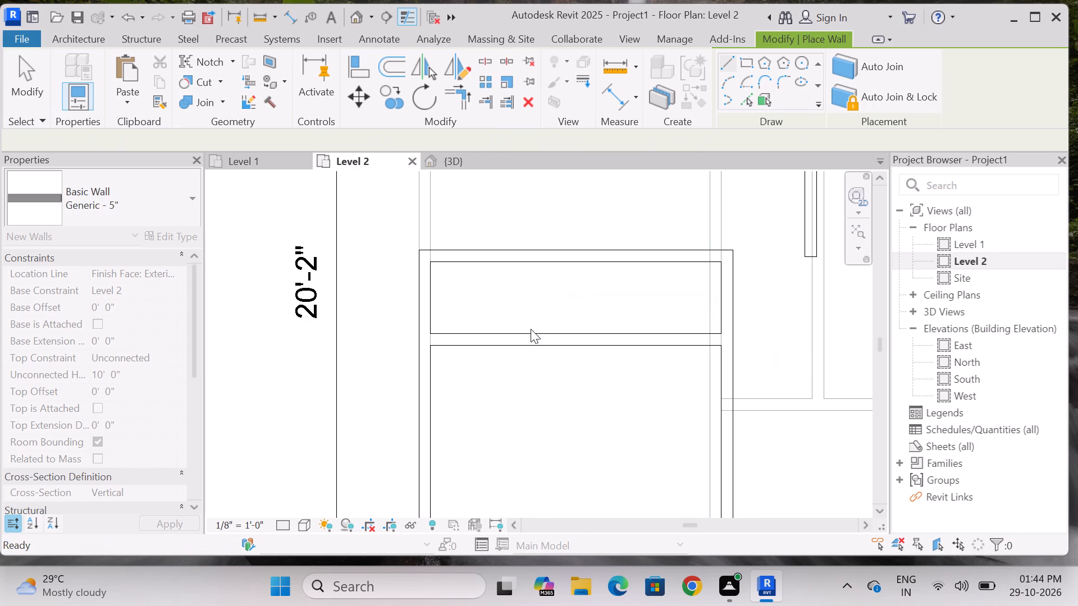
key("Escape")
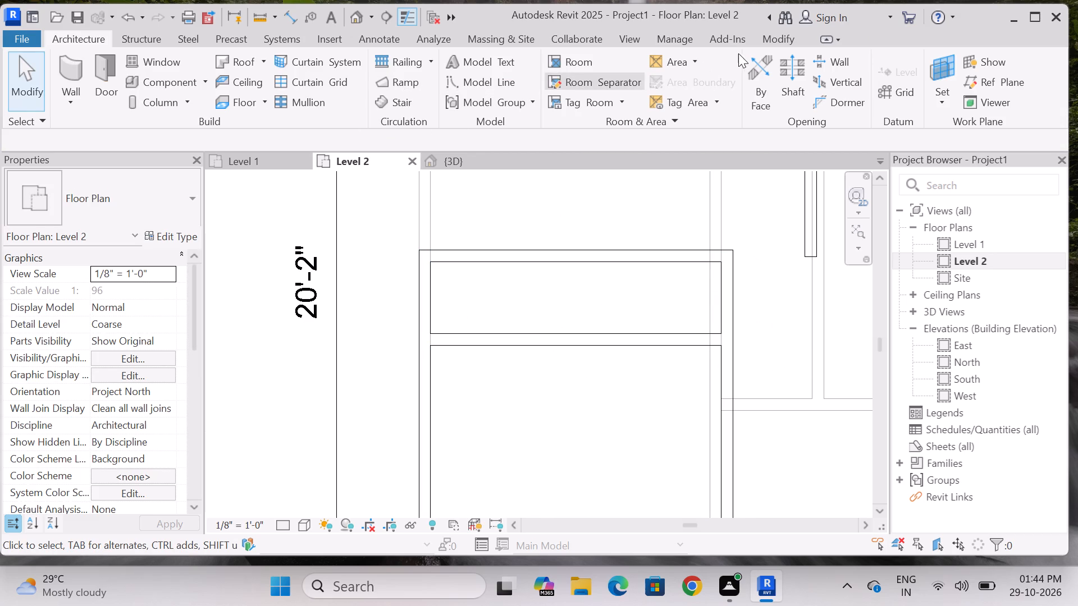
Trim the central southern room's west and east walls to corners with the new Generic - 5" wall across the room.
left_click(770, 42)
left_click(467, 95)
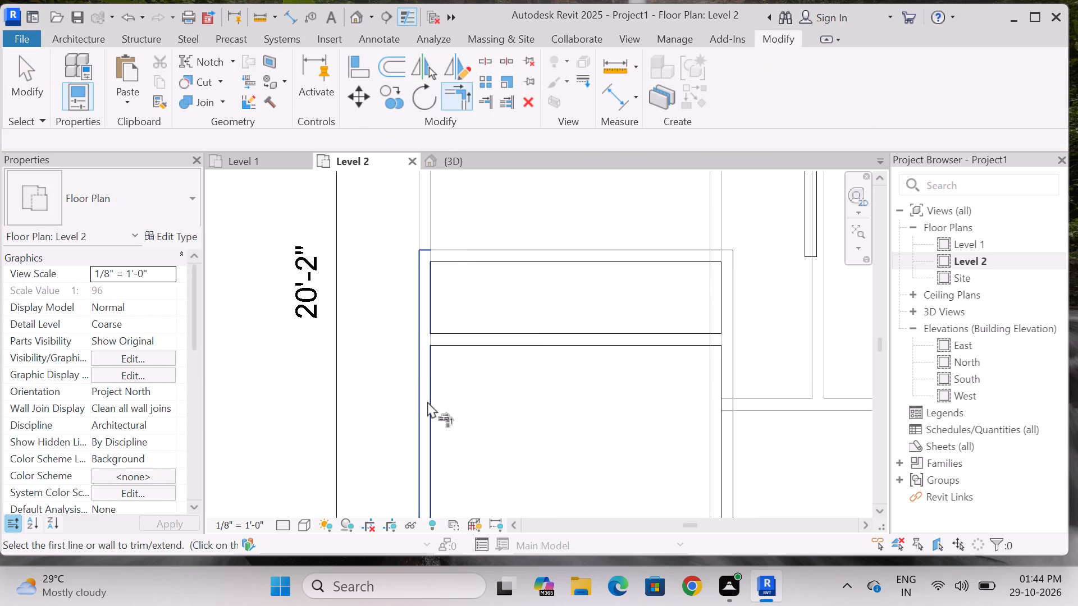
left_click(427, 401)
left_click(494, 333)
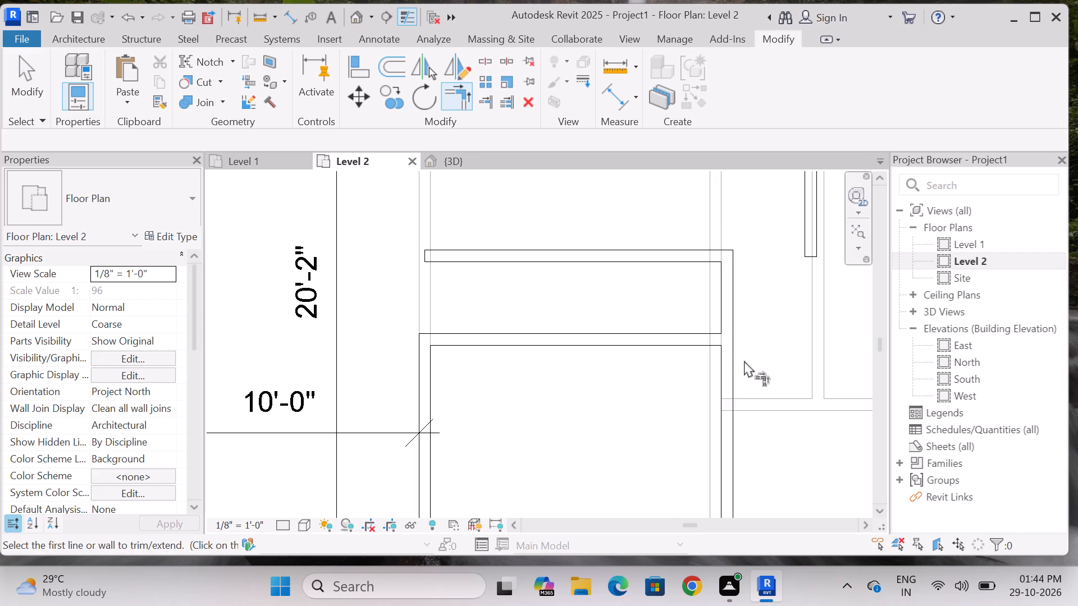
scroll(744, 360, "up", 3)
left_click(727, 360)
left_click(659, 329)
key("Escape")
scroll(606, 390, "down", 4)
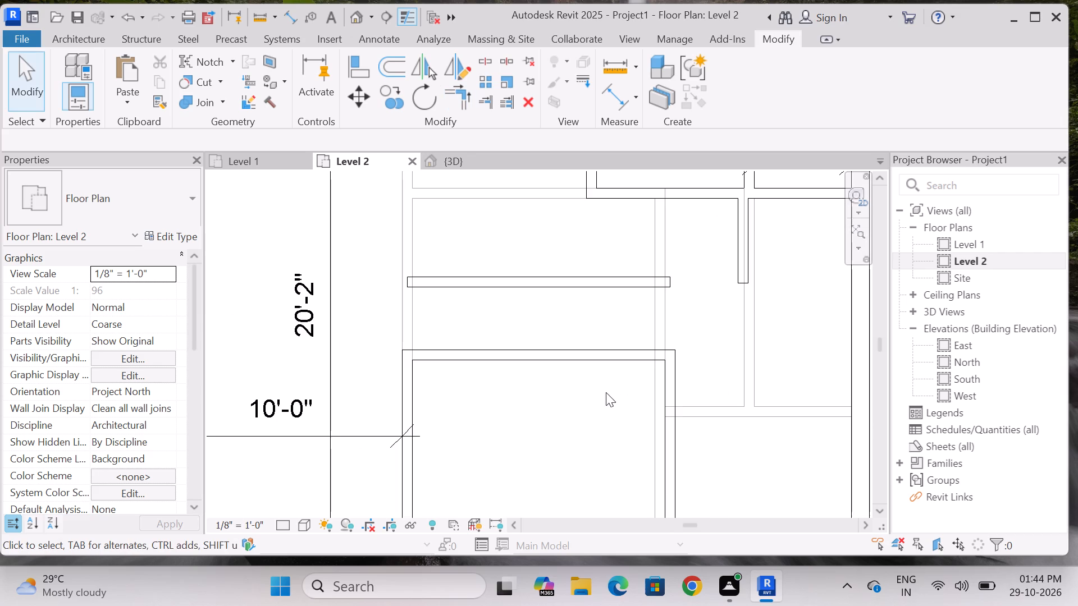
key("Escape")
Delete the old north wall left standing north of the shortened central southern room.
left_click(567, 282)
key("Delete")
Examine the revised southern half of the Level 2 plan, from the staircase down to the south strip.
scroll(546, 273, "down", 4)
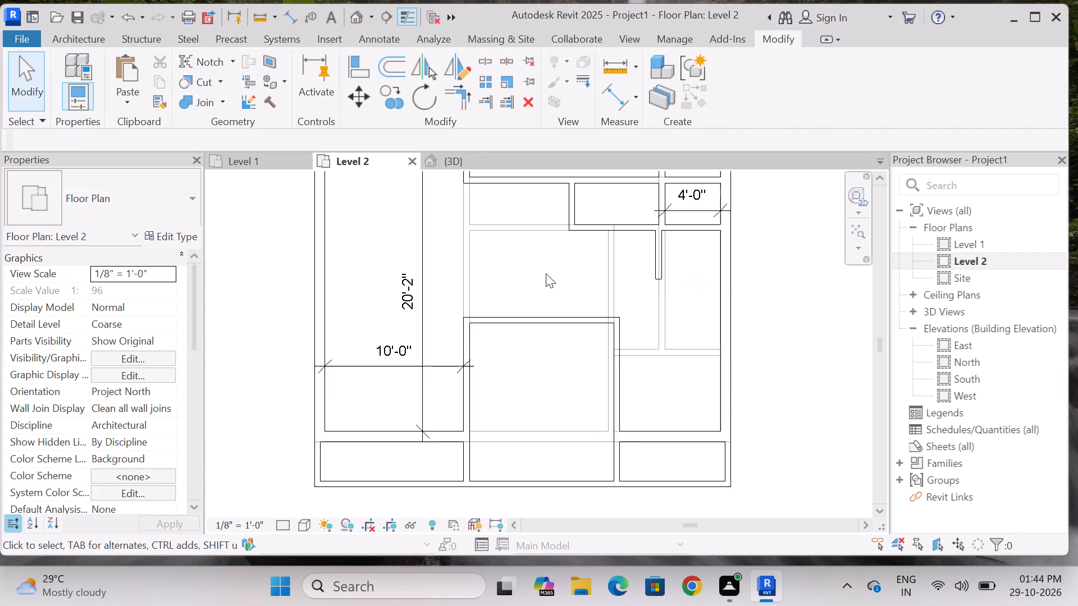
scroll(546, 273, "down", 4)
scroll(540, 345, "down", 2)
scroll(552, 283, "up", 2)
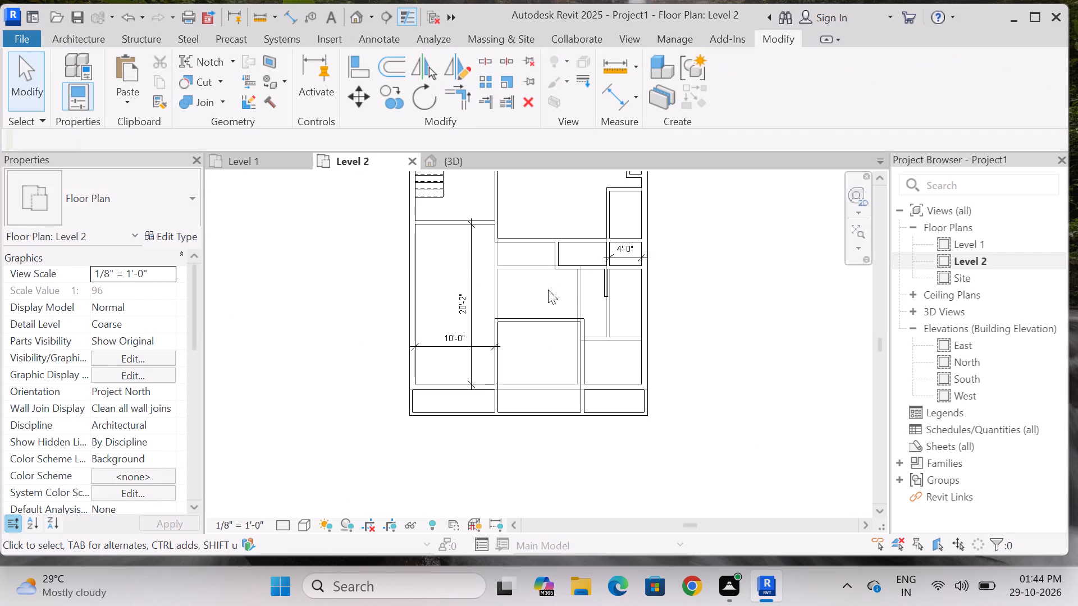
middle_click_drag(532, 362, 478, 362)
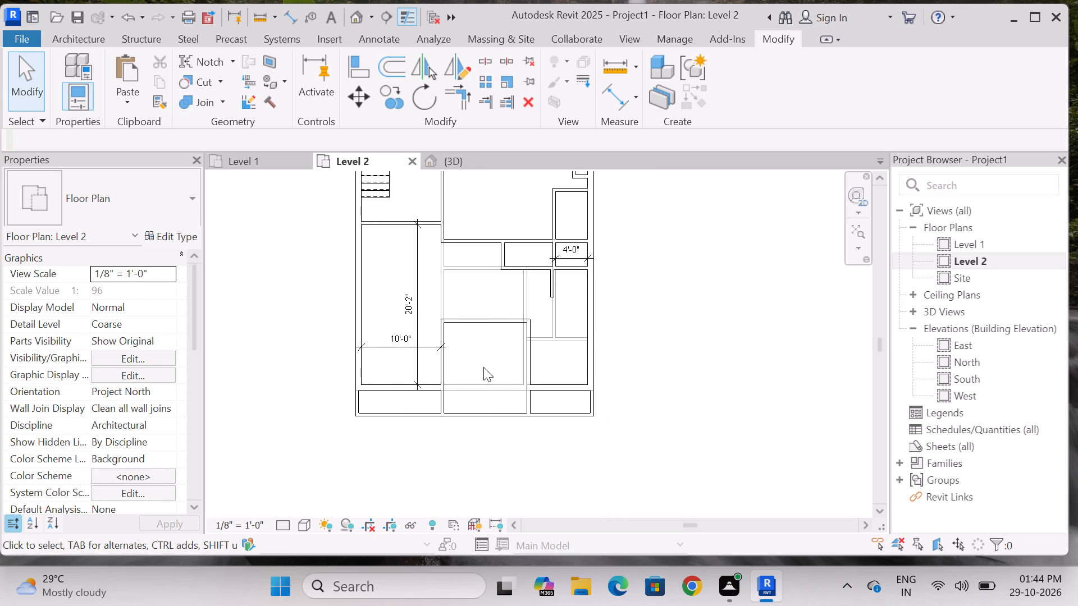
scroll(479, 380, "down", 2)
scroll(497, 377, "up", 3)
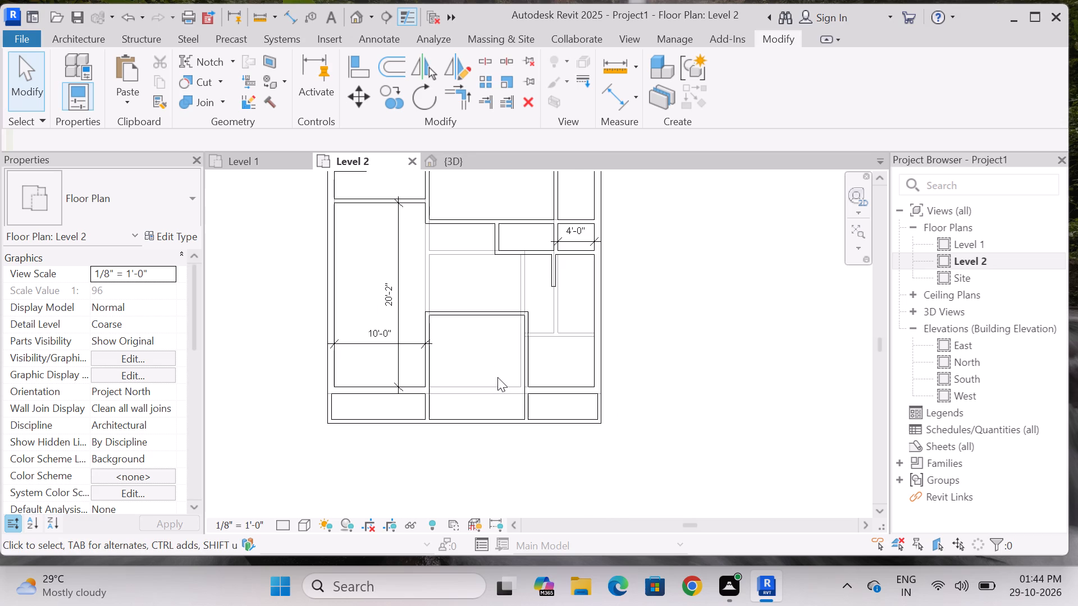
scroll(476, 395, "down", 1)
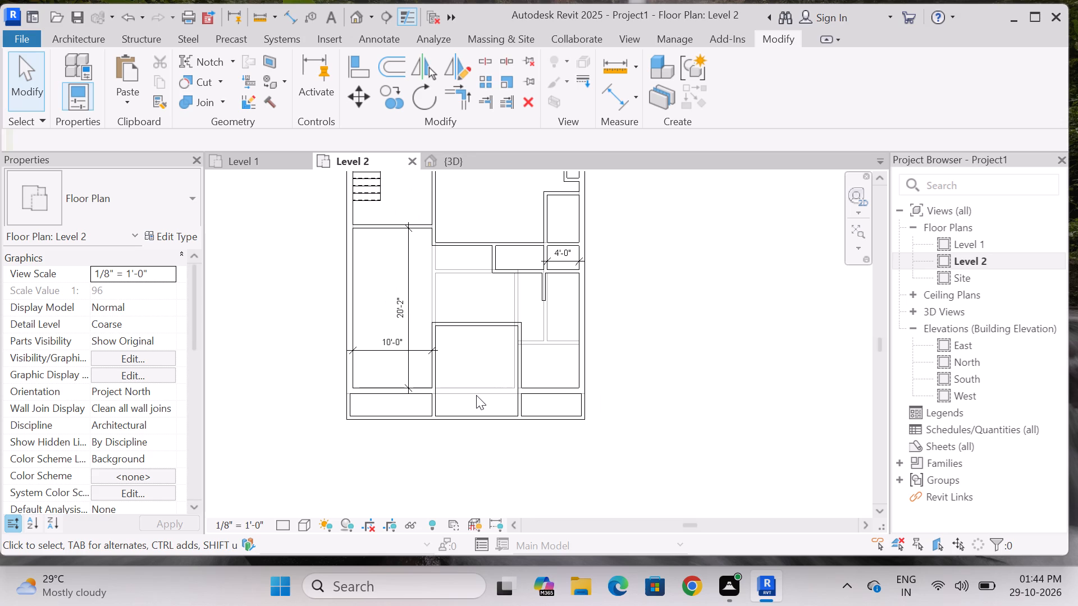
scroll(476, 395, "down", 5)
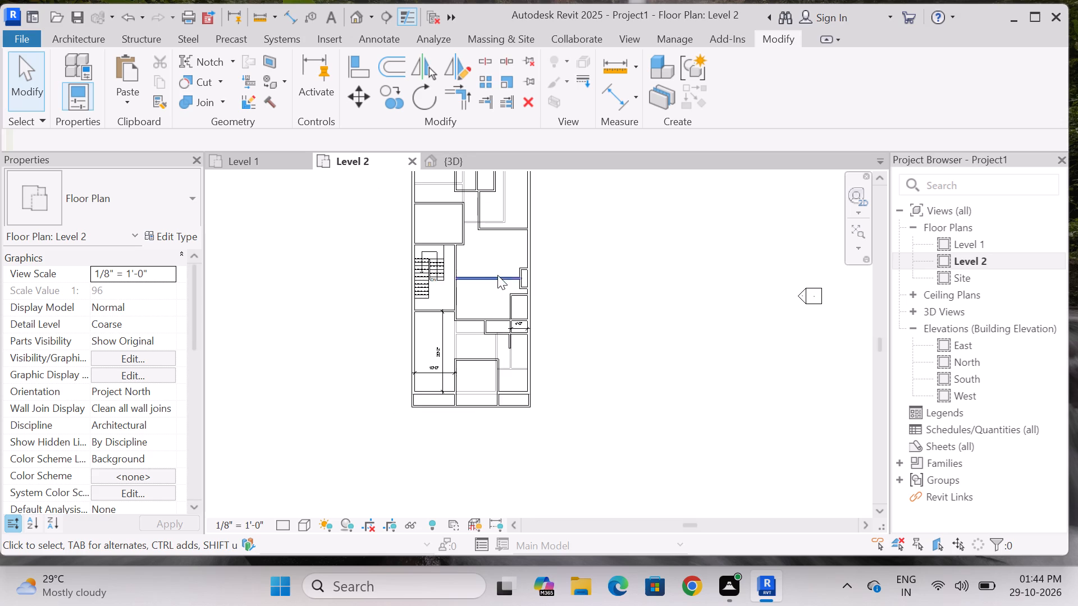
scroll(497, 274, "up", 3)
scroll(479, 355, "up", 4)
scroll(467, 383, "down", 3)
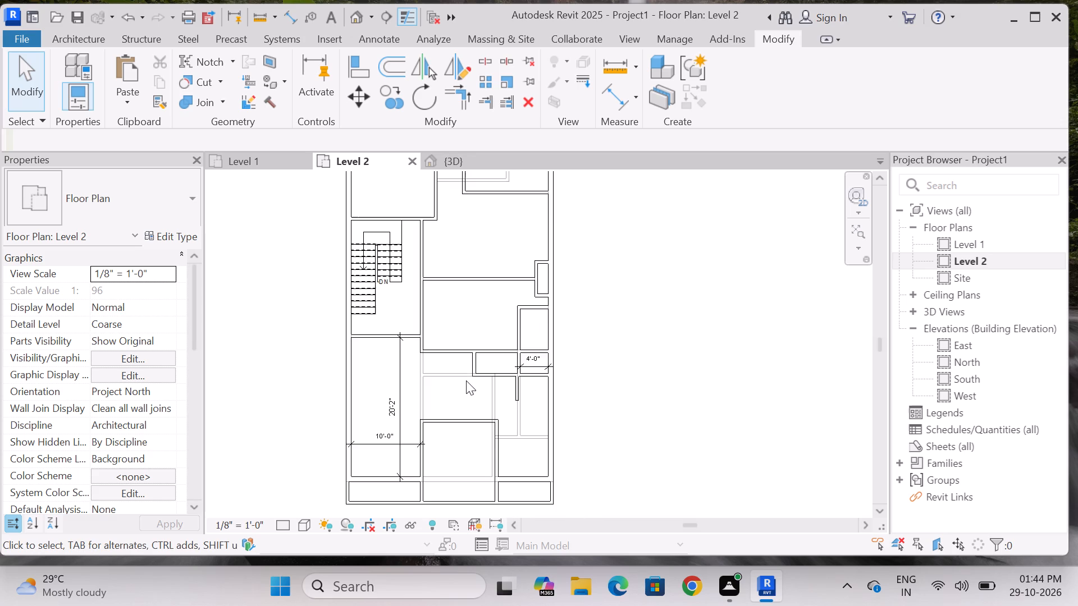
scroll(464, 353, "down", 2)
scroll(421, 457, "up", 6)
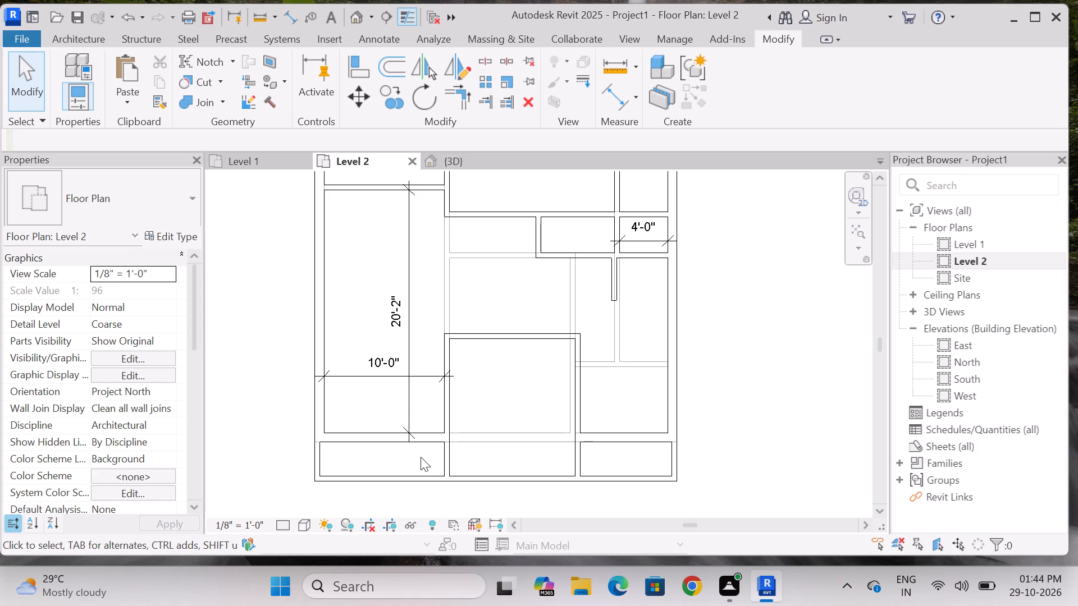
scroll(421, 457, "down", 3)
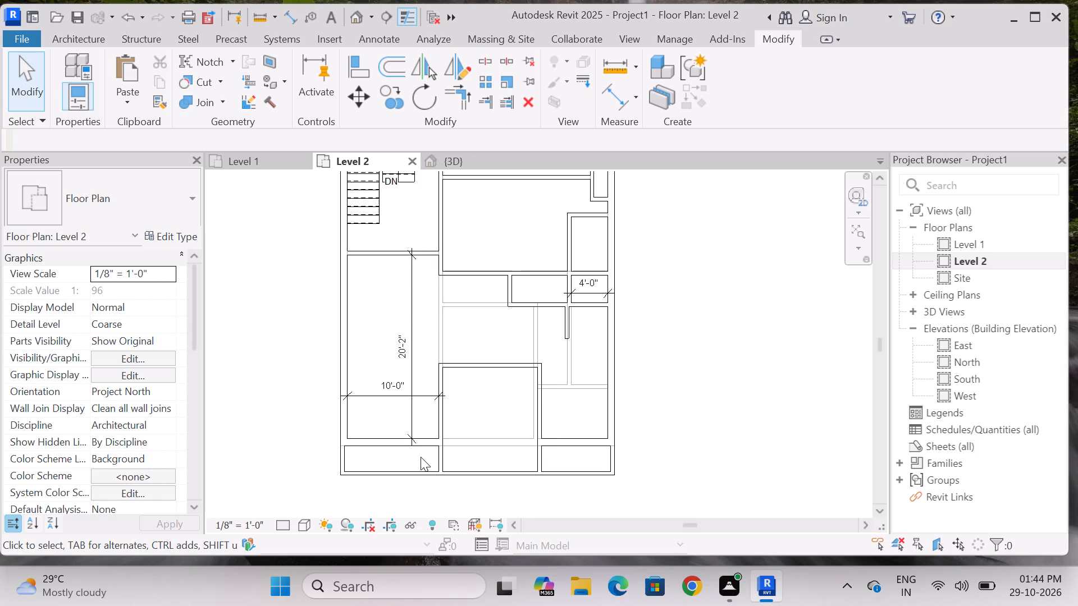
scroll(494, 345, "up", 6)
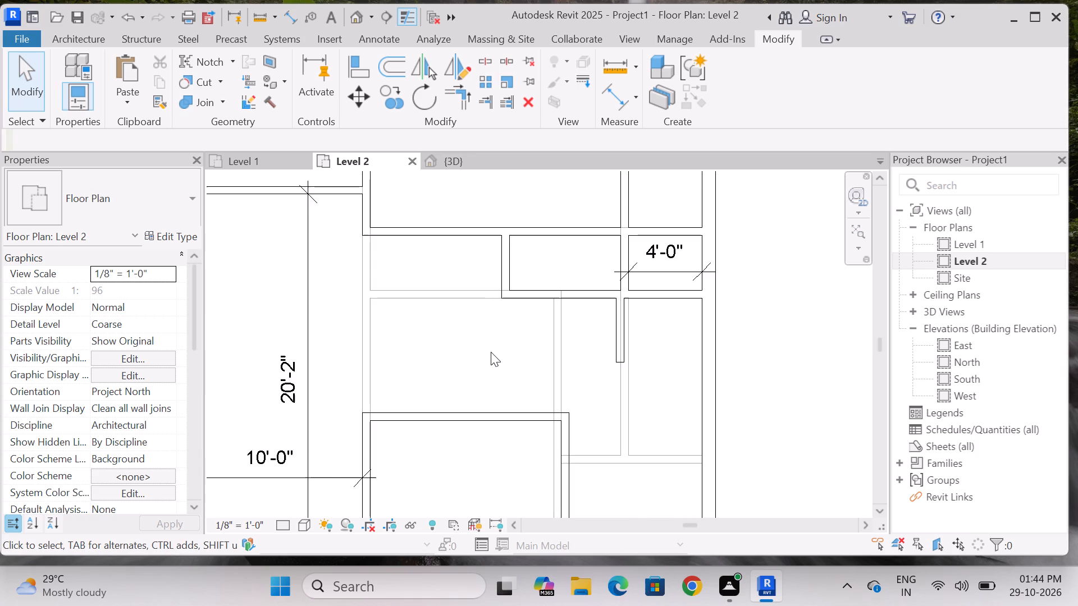
scroll(491, 352, "down", 3)
scroll(491, 352, "up", 2)
scroll(491, 352, "down", 2)
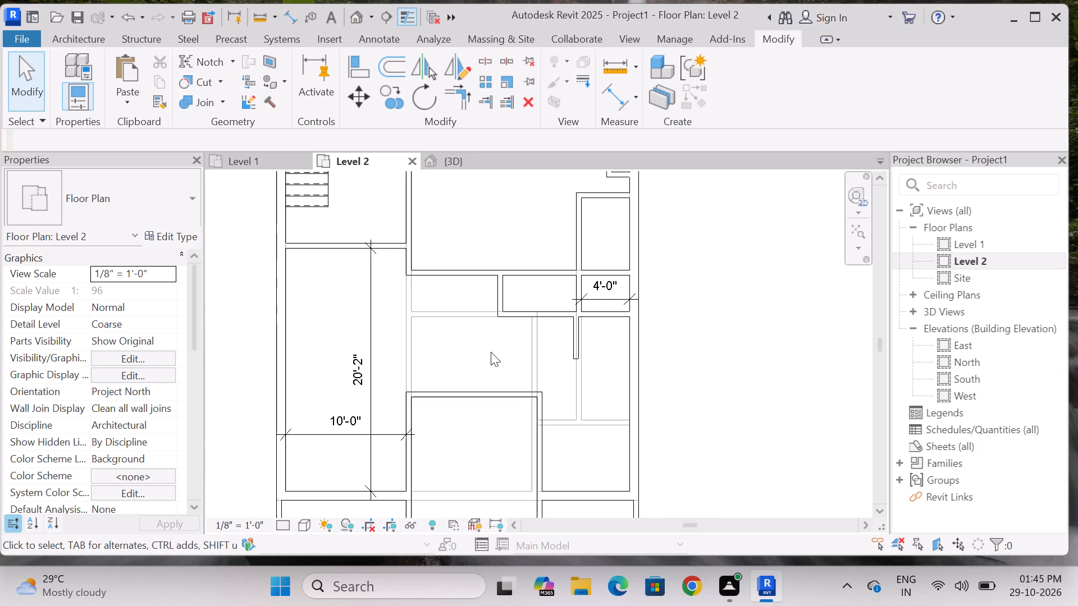
scroll(491, 352, "down", 2)
scroll(491, 352, "up", 1)
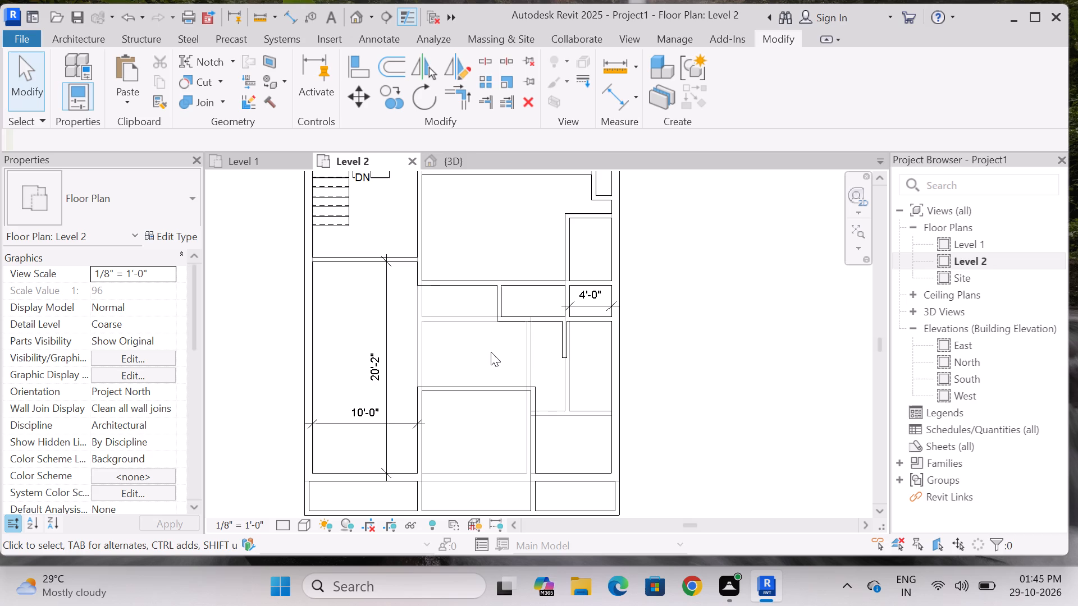
scroll(491, 352, "down", 2)
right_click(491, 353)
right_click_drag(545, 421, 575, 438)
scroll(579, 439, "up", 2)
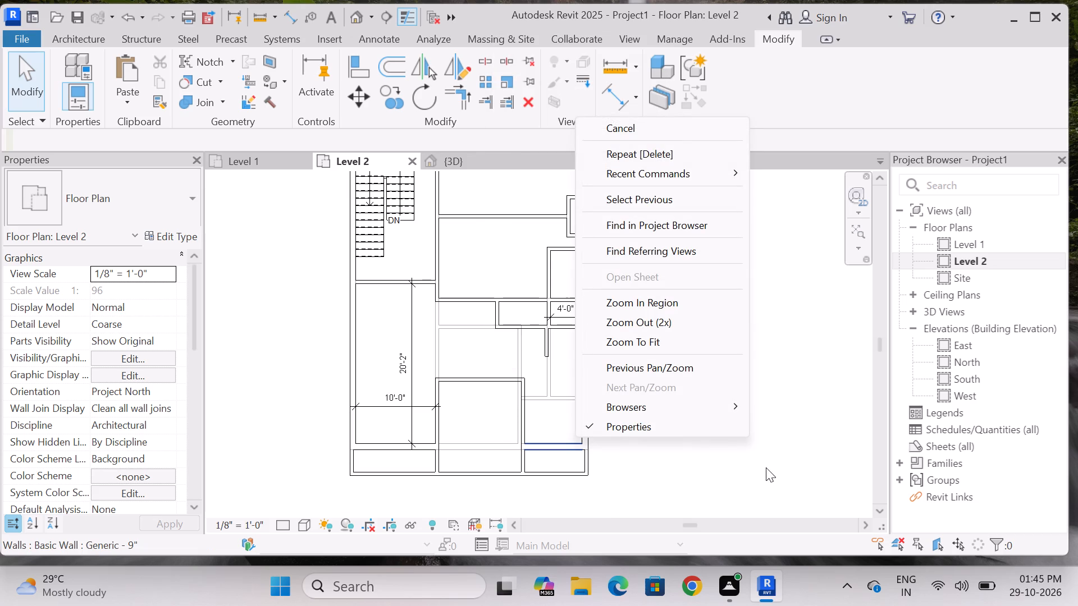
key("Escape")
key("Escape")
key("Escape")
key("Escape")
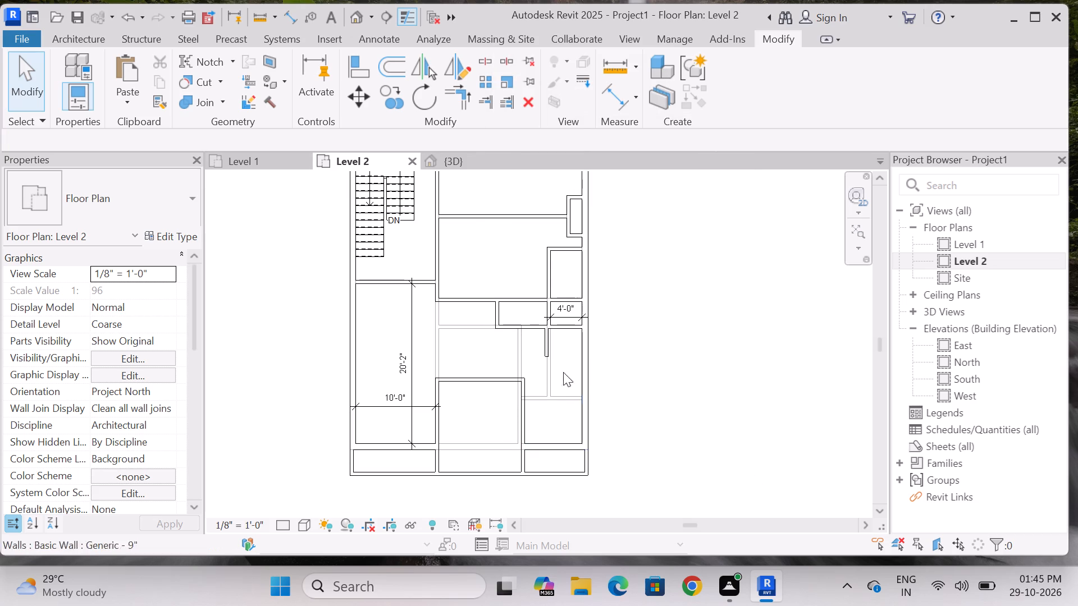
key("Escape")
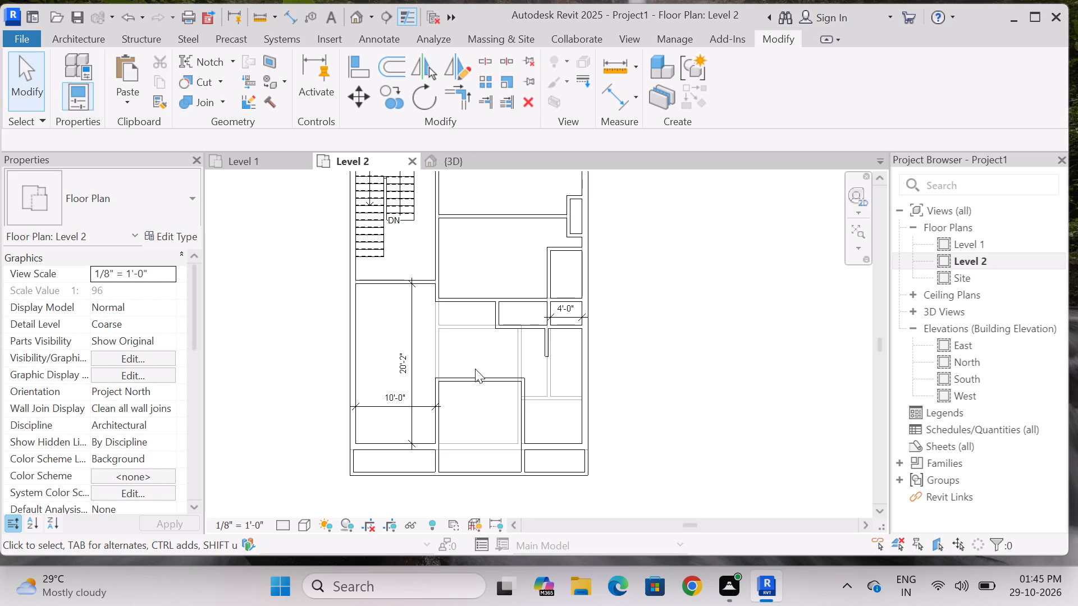
Move the Generic - 5" south wall of the small room west of the 4'-0" space southward, meeting the short stub wall partway along.
scroll(533, 313, "up", 4)
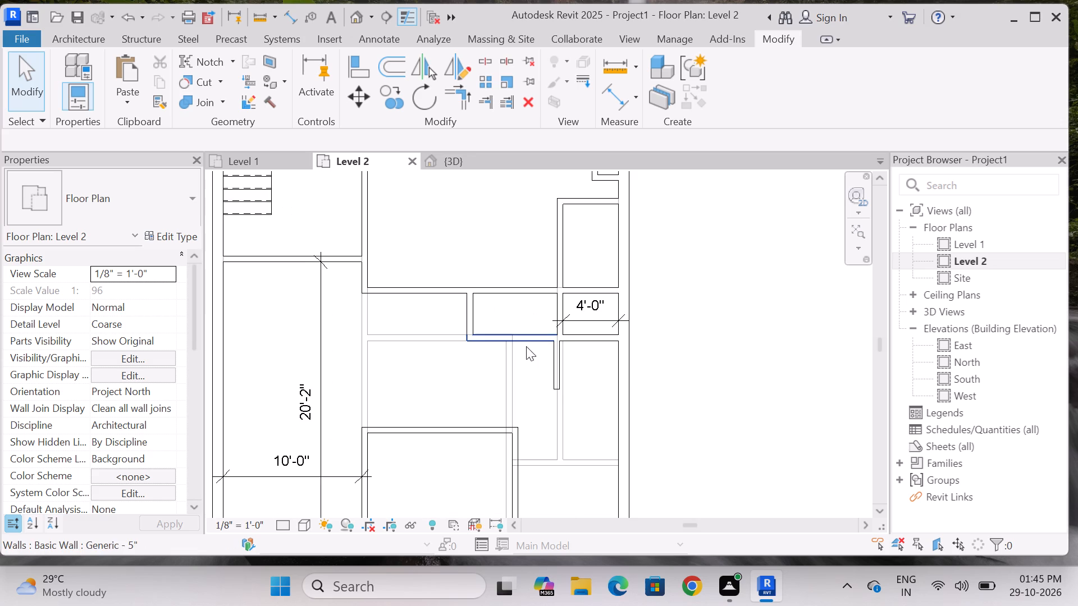
scroll(525, 351, "up", 3)
left_click(536, 336)
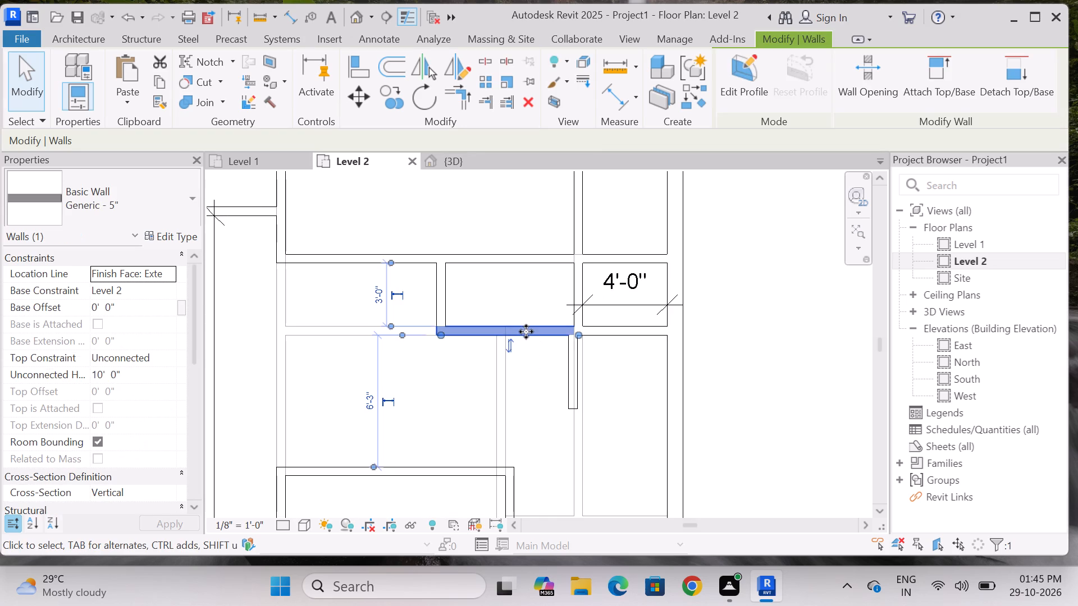
left_click_drag(526, 332, 529, 360)
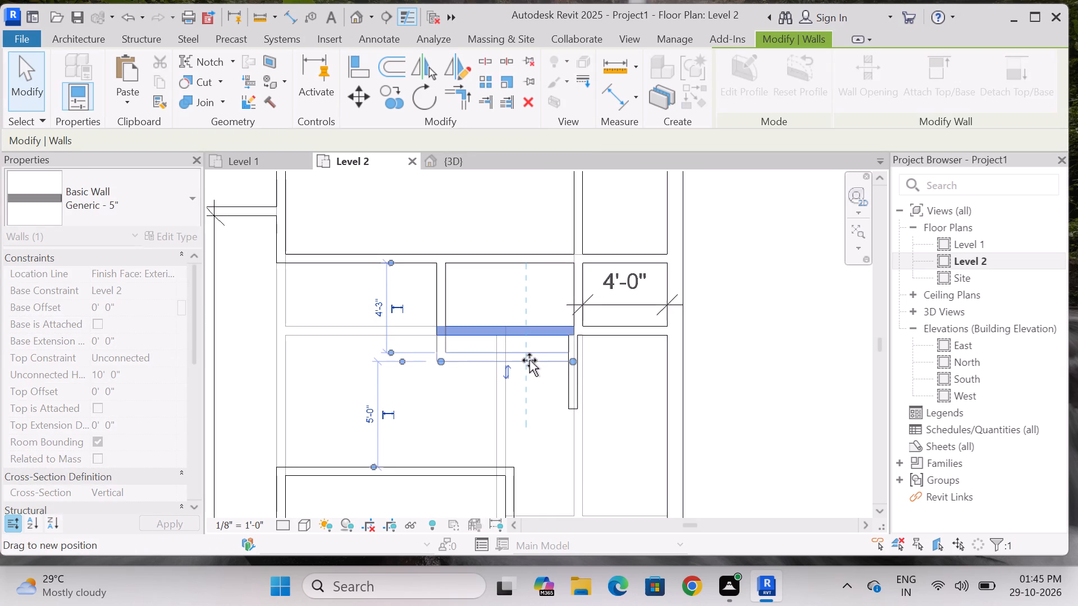
left_click_drag(529, 360, 529, 366)
scroll(520, 425, "down", 3)
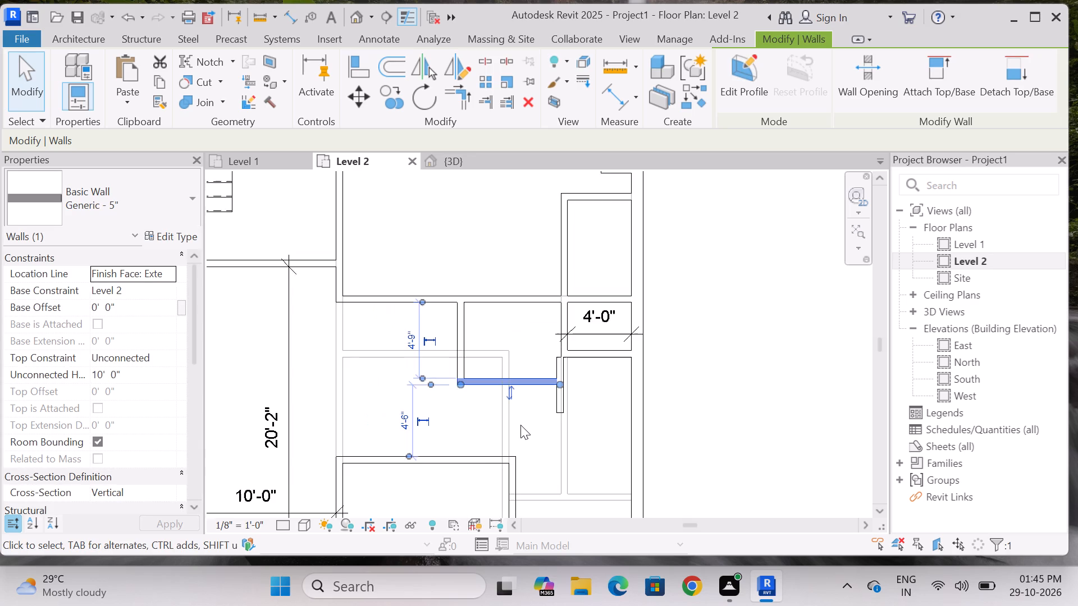
scroll(518, 379, "up", 3)
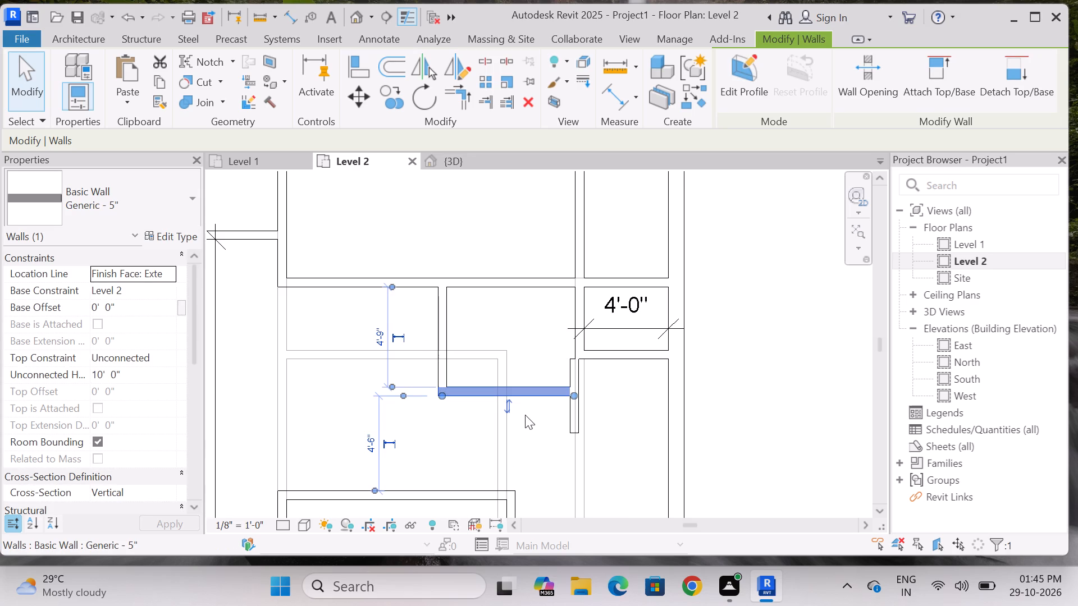
left_click_drag(526, 395, 531, 380)
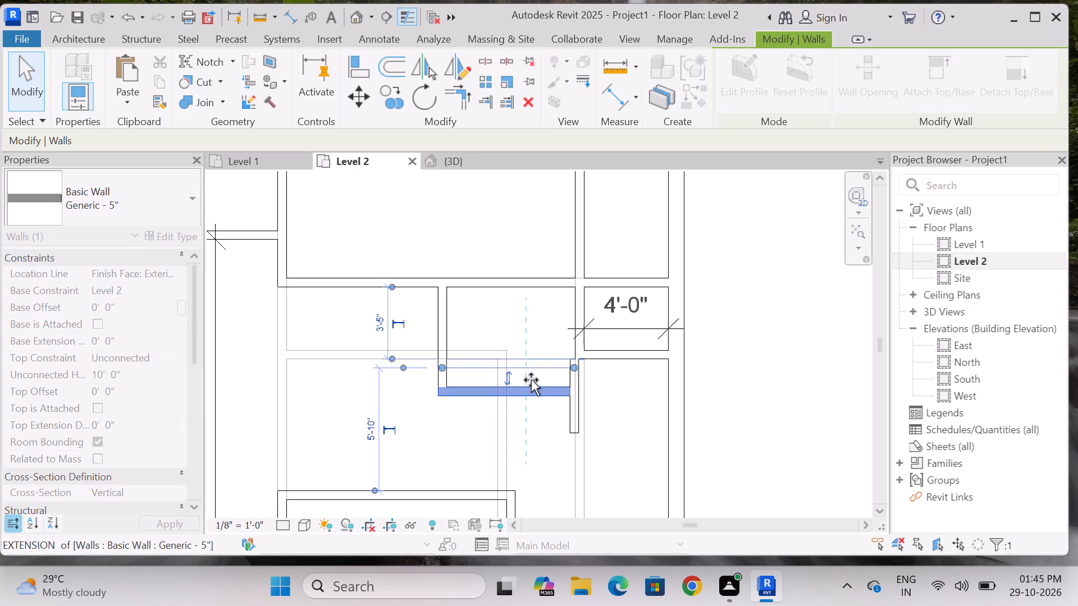
left_click_drag(531, 380, 531, 382)
key("Escape")
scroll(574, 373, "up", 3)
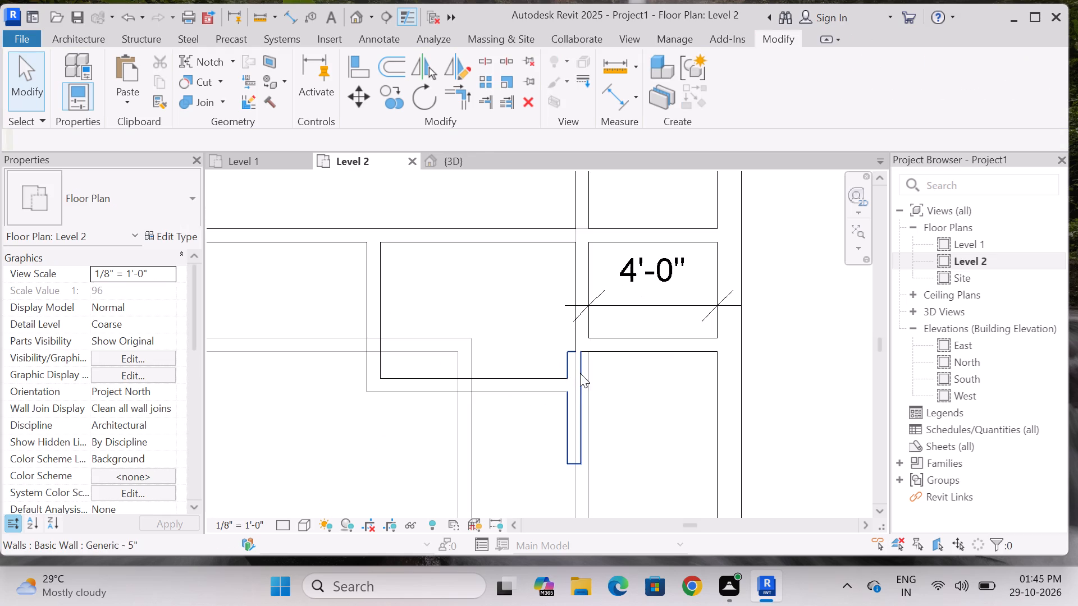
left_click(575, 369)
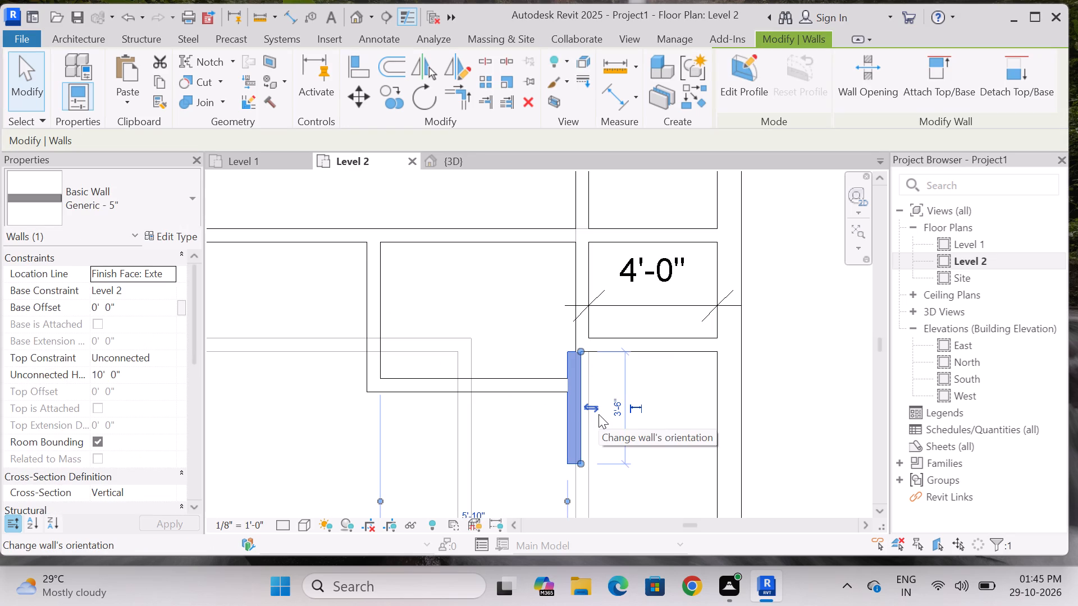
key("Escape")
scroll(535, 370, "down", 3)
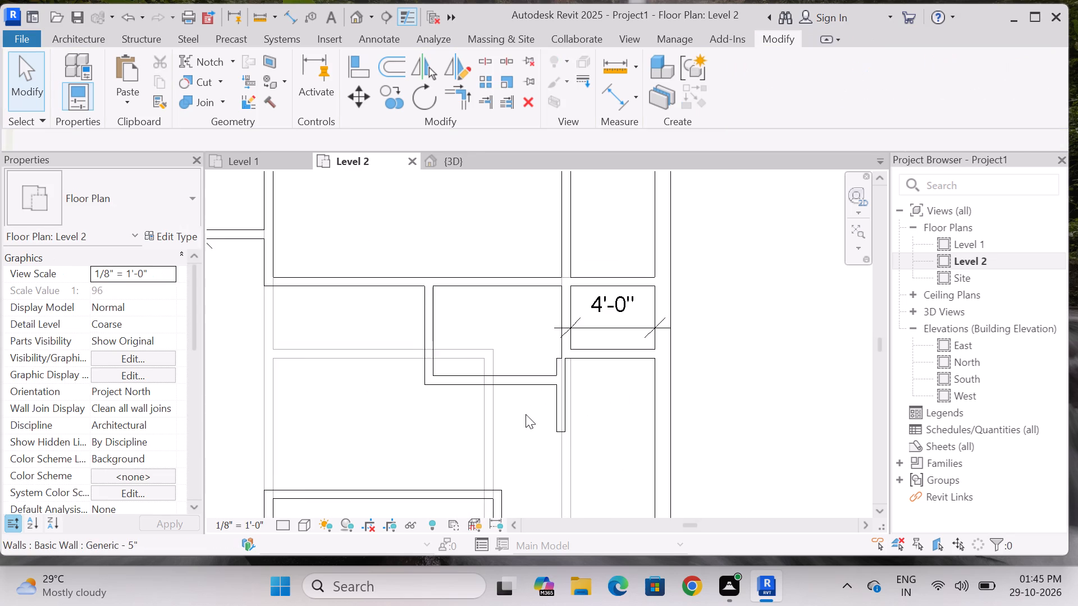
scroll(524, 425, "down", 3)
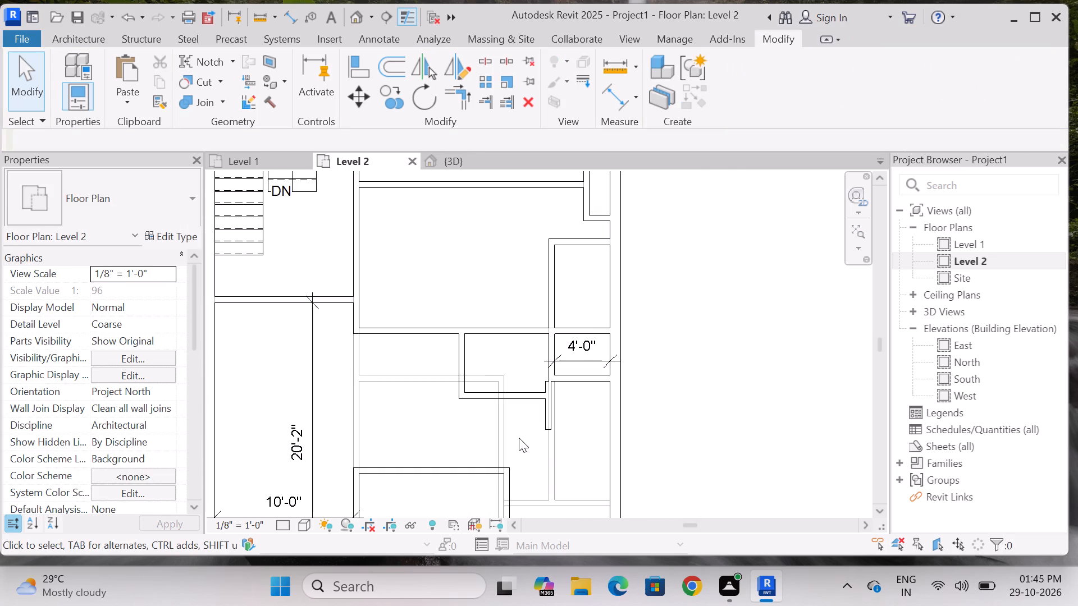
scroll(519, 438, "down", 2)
Delete the Generic - 5" north wall of the 6'-0" deep room against the east outer wall, just south of the small recess.
scroll(601, 245, "up", 3)
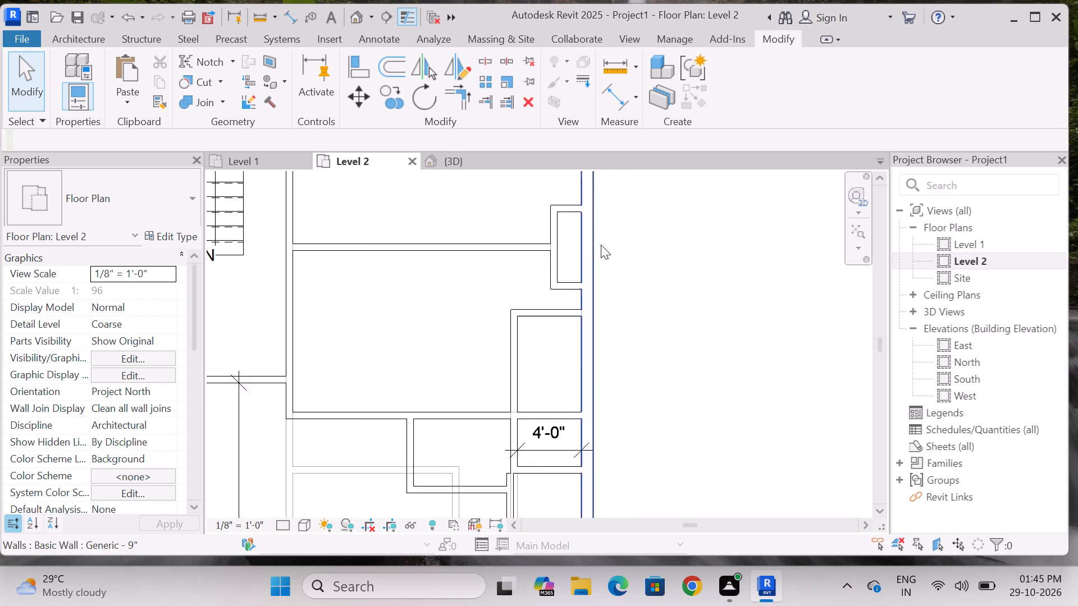
scroll(601, 245, "up", 1)
scroll(549, 303, "up", 3)
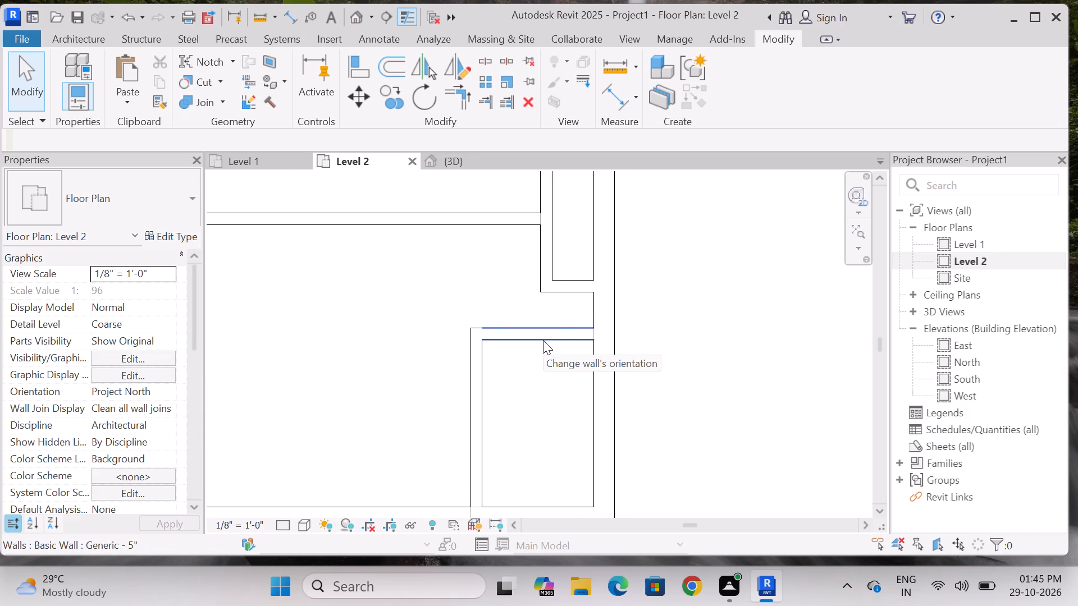
scroll(564, 328, "down", 3)
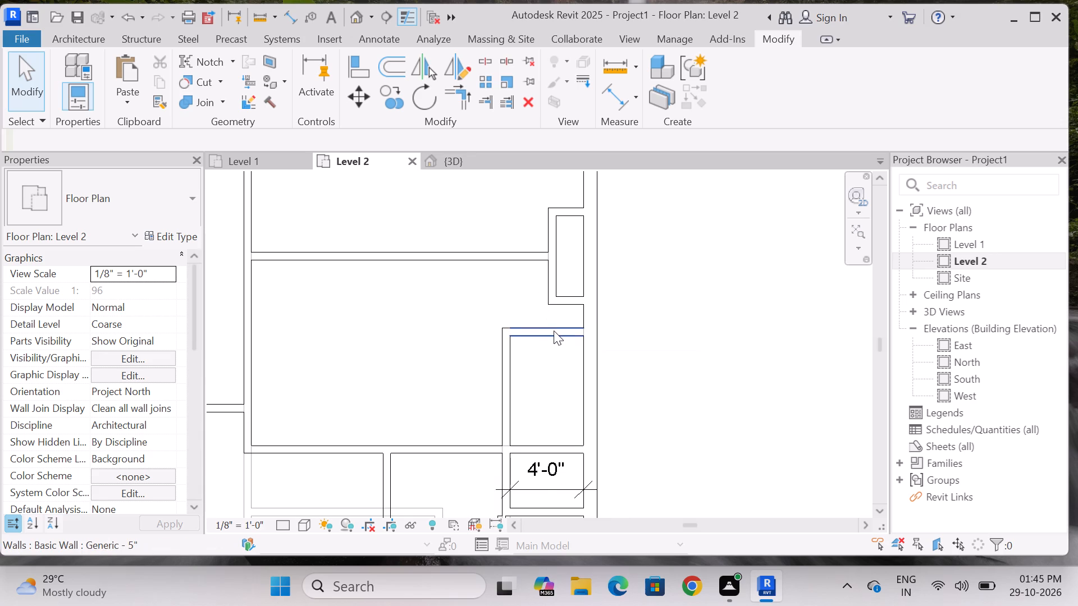
scroll(554, 330, "up", 2)
left_click(551, 333)
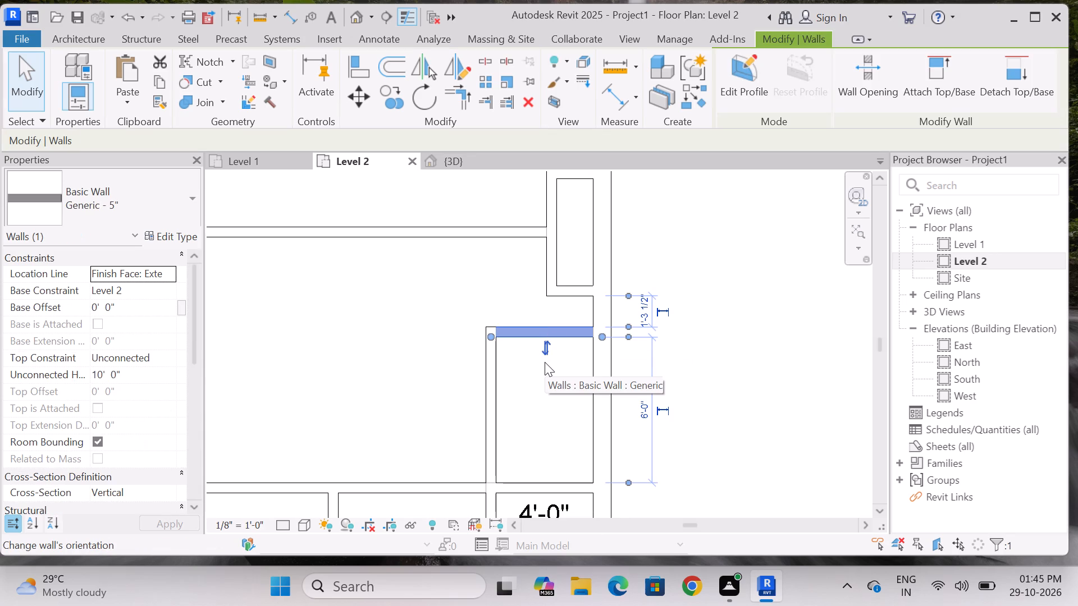
key("Escape")
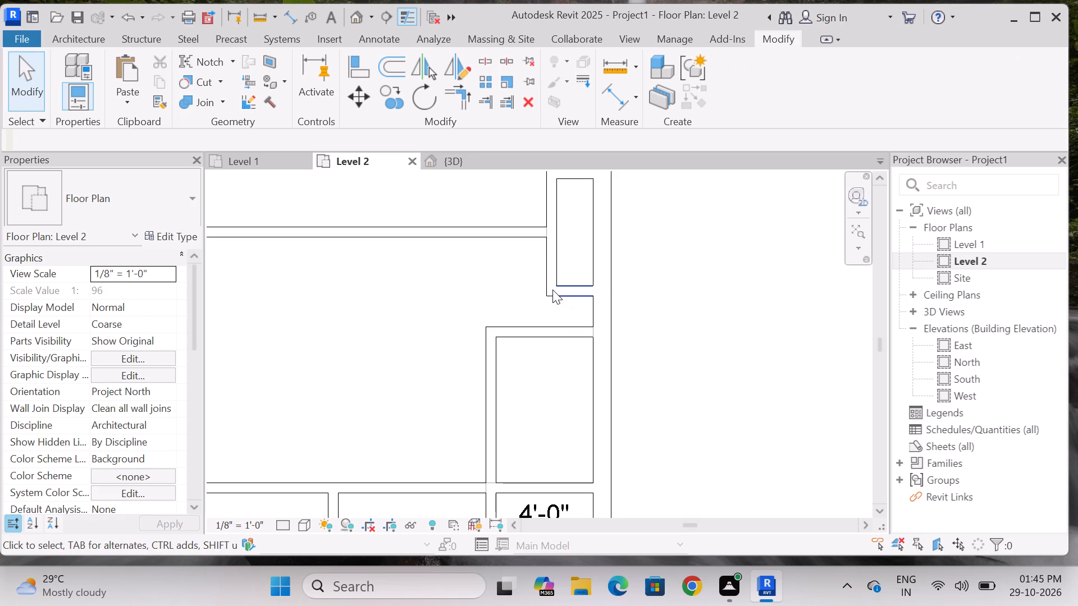
left_click(528, 333)
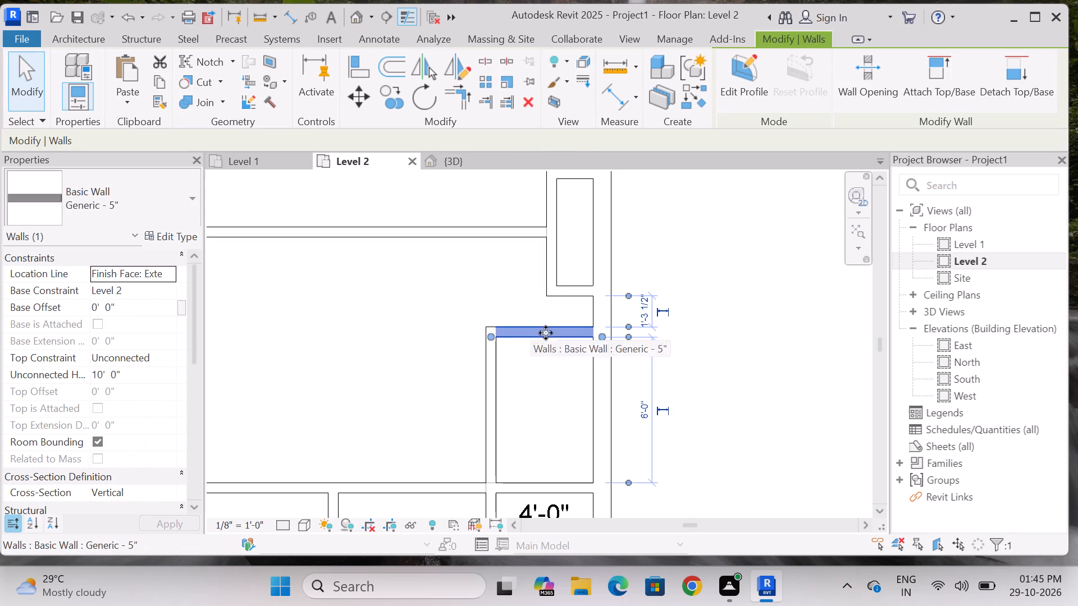
key("Delete")
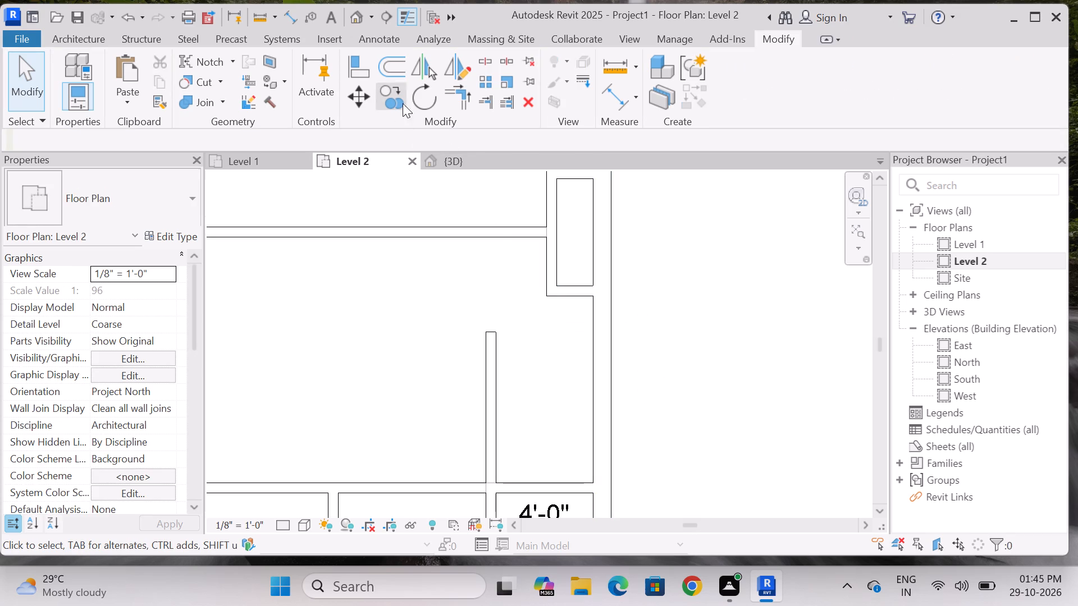
Trim the Generic - 5" partition west of the 4'-0" east room to a corner with the wall segment closing the small recess to the north.
left_click(457, 98)
left_click(493, 369)
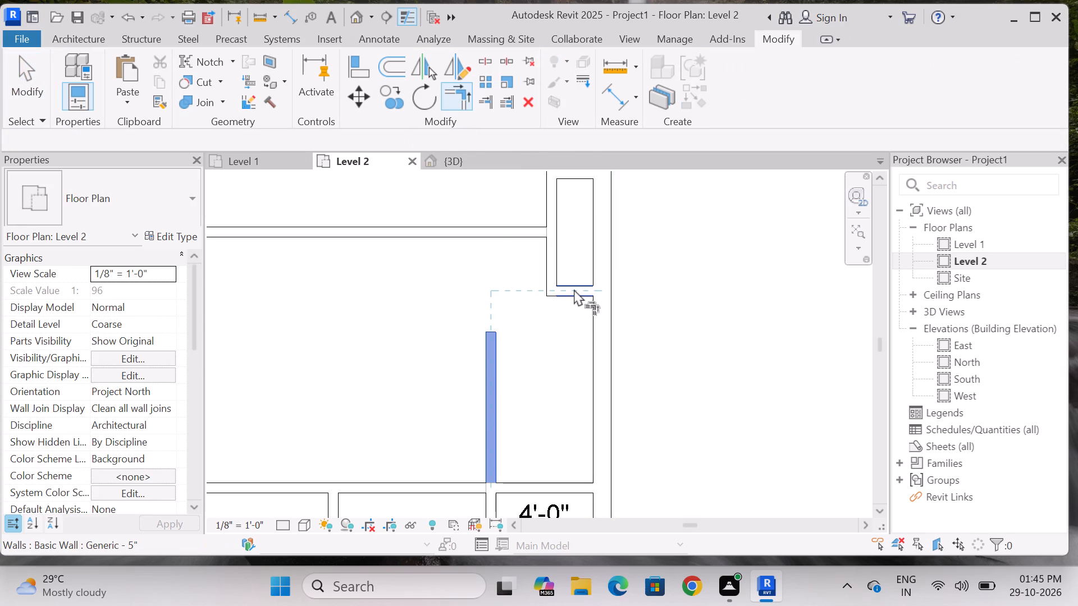
left_click(574, 289)
key("Escape")
key("Escape")
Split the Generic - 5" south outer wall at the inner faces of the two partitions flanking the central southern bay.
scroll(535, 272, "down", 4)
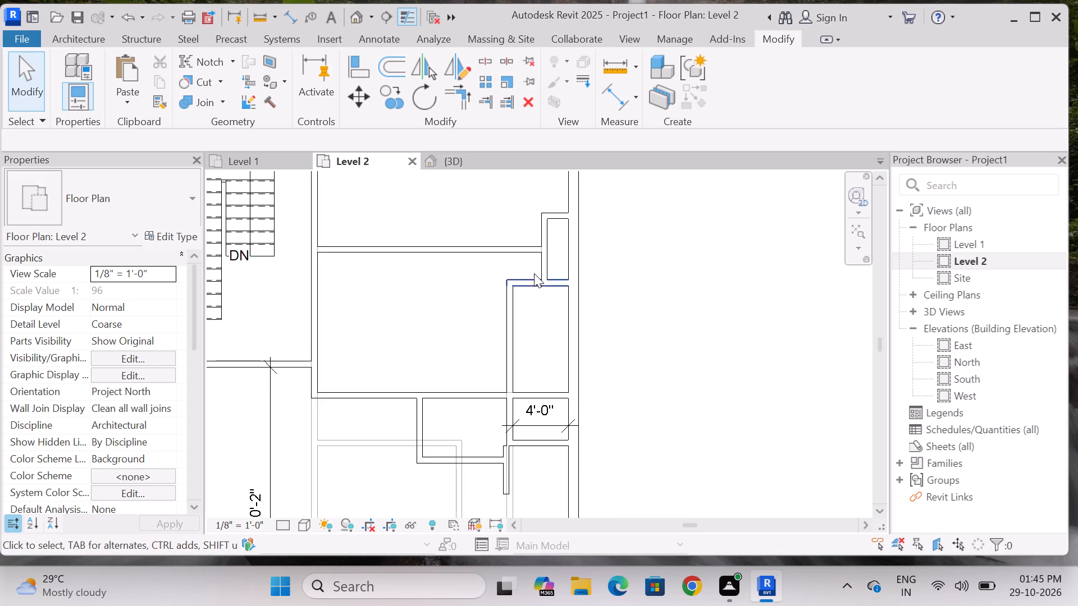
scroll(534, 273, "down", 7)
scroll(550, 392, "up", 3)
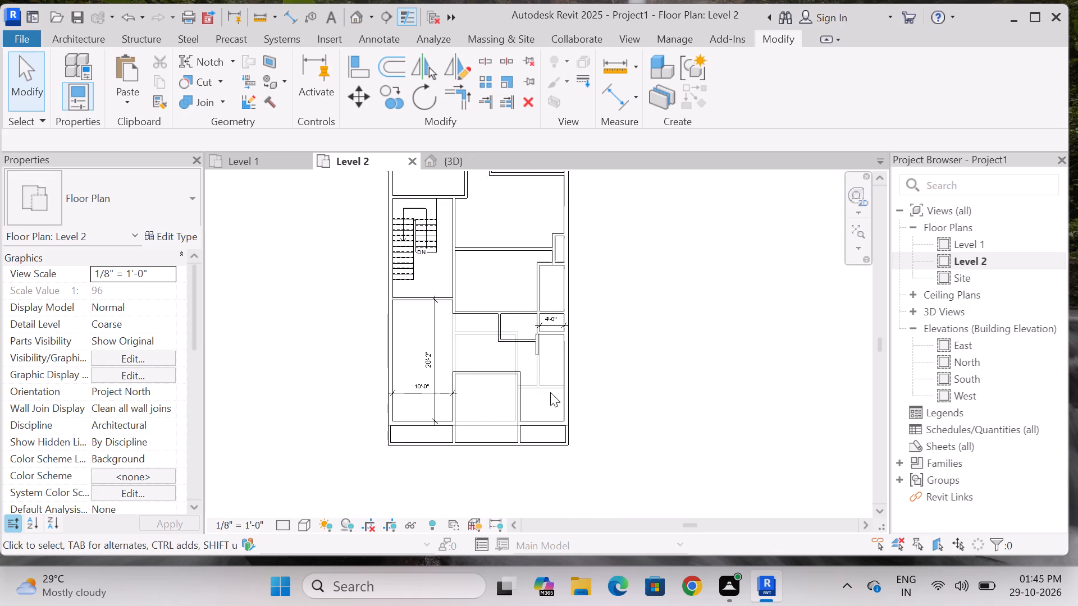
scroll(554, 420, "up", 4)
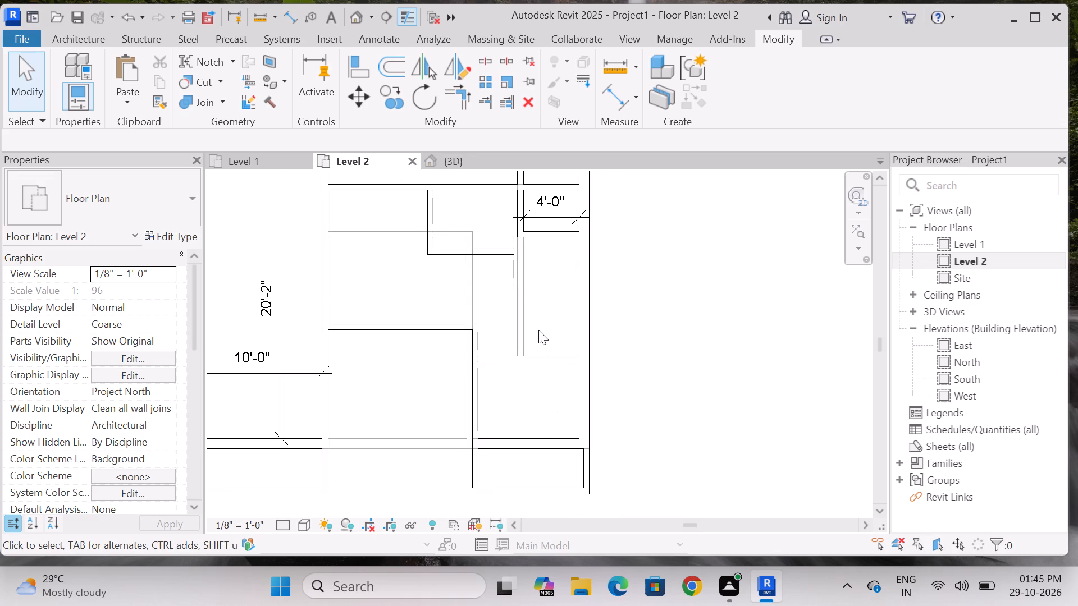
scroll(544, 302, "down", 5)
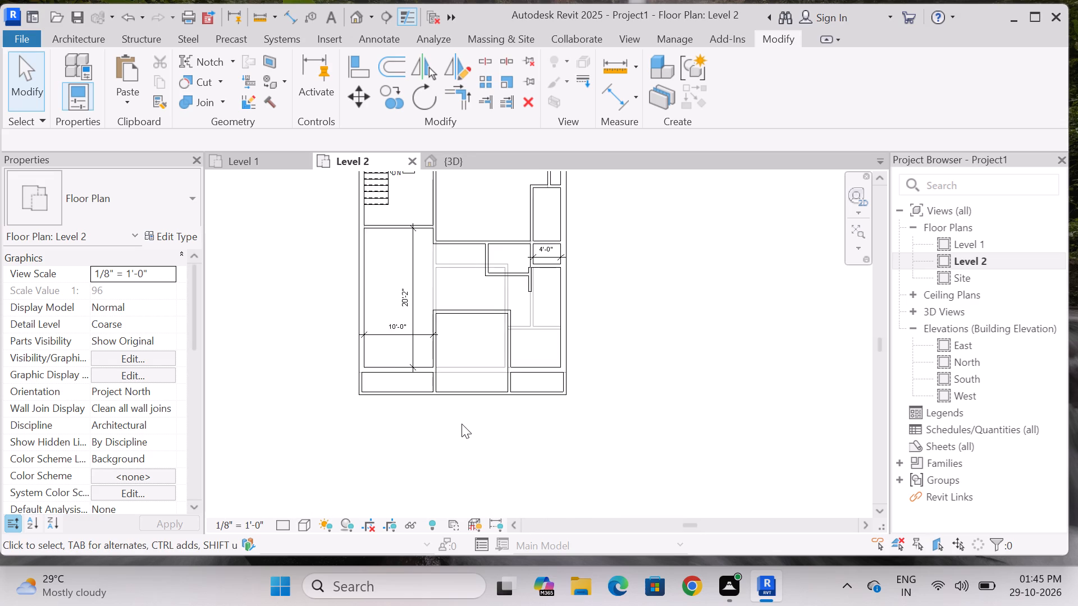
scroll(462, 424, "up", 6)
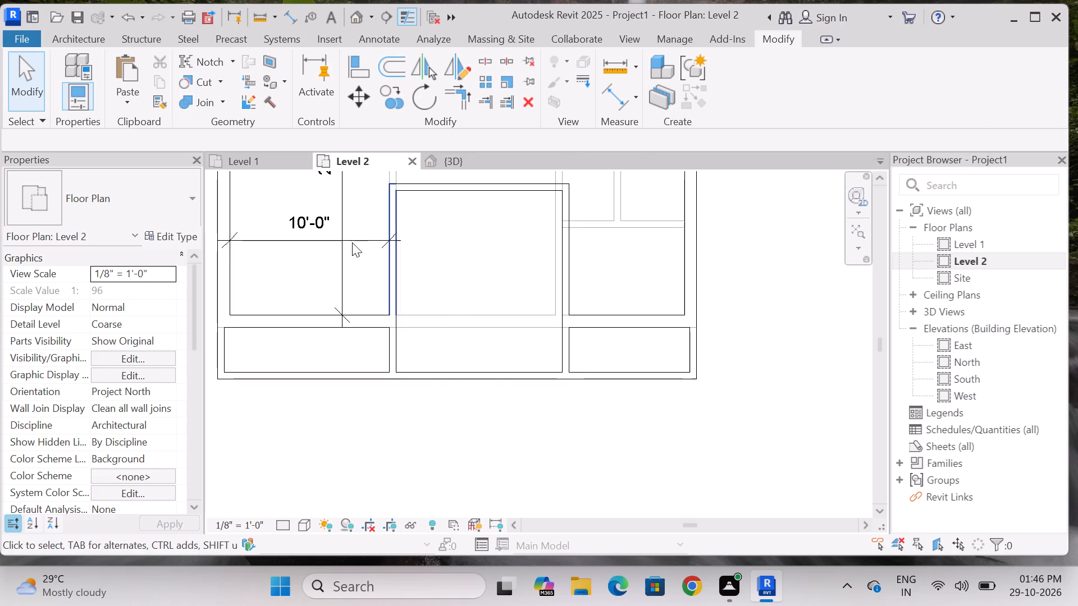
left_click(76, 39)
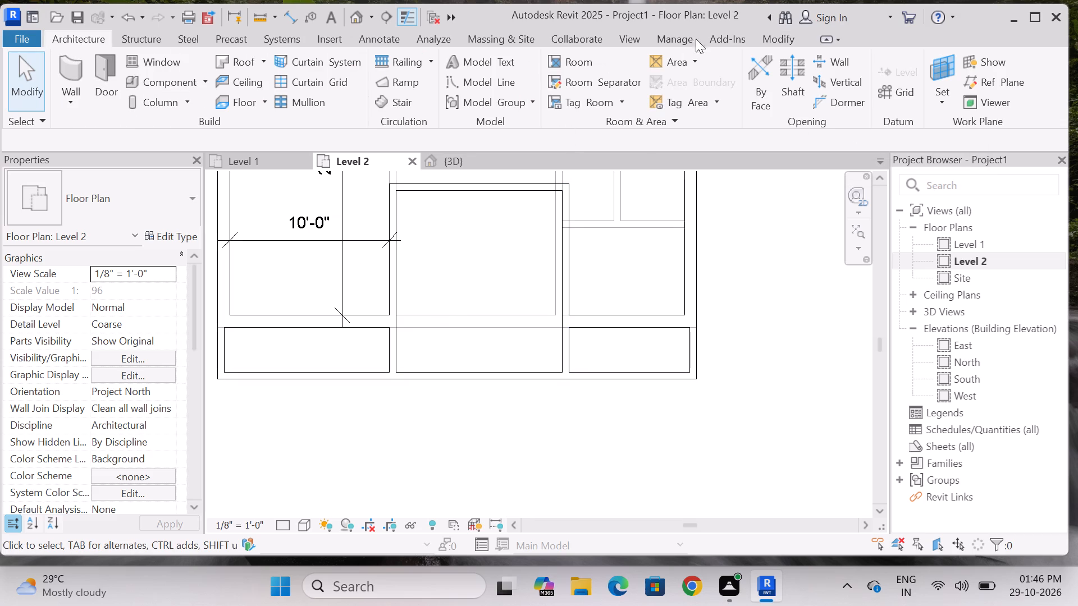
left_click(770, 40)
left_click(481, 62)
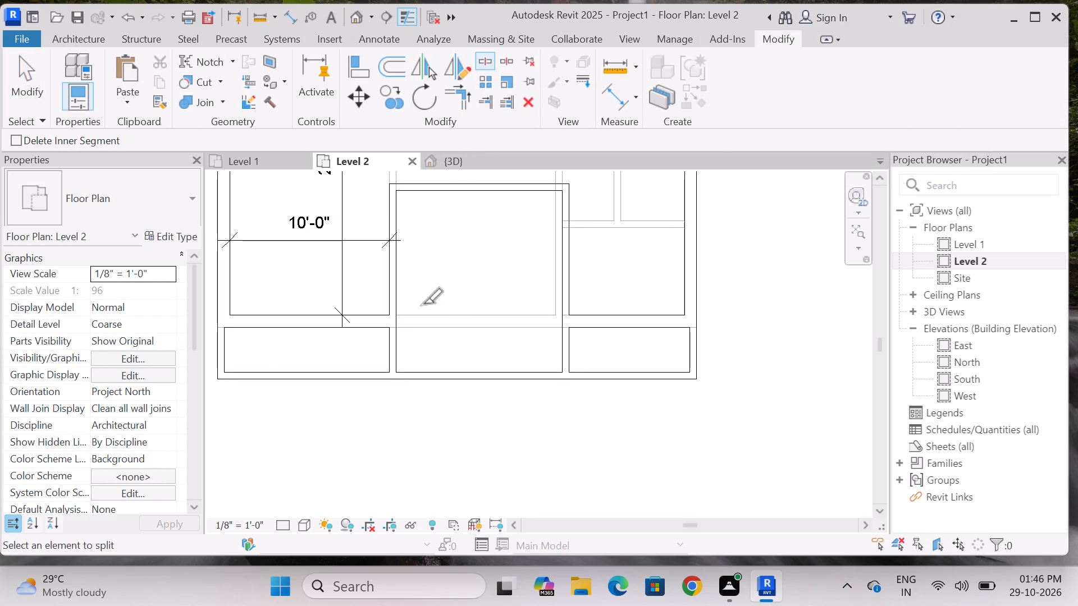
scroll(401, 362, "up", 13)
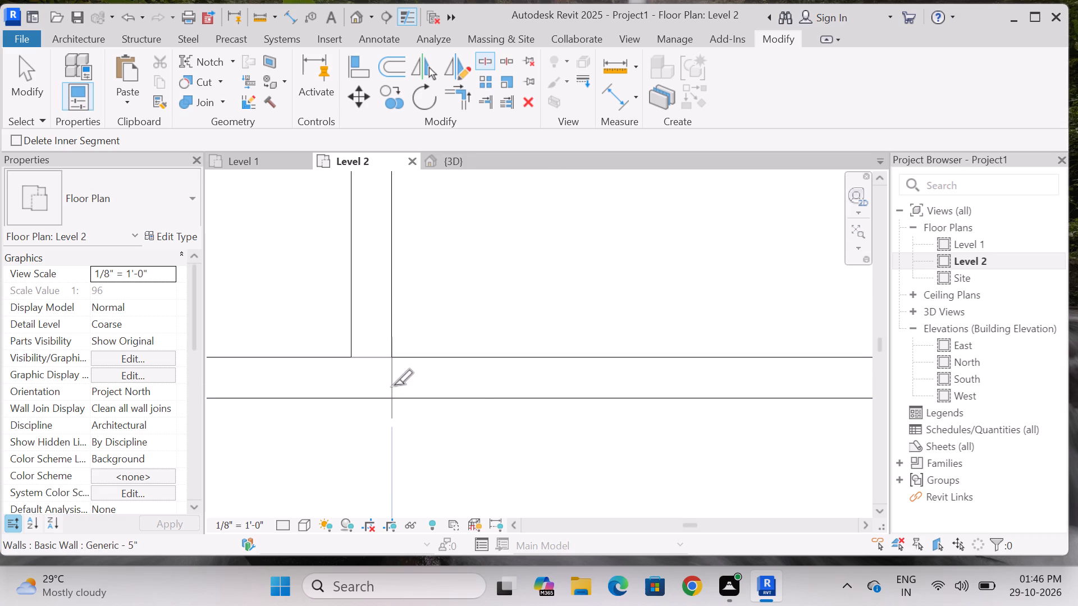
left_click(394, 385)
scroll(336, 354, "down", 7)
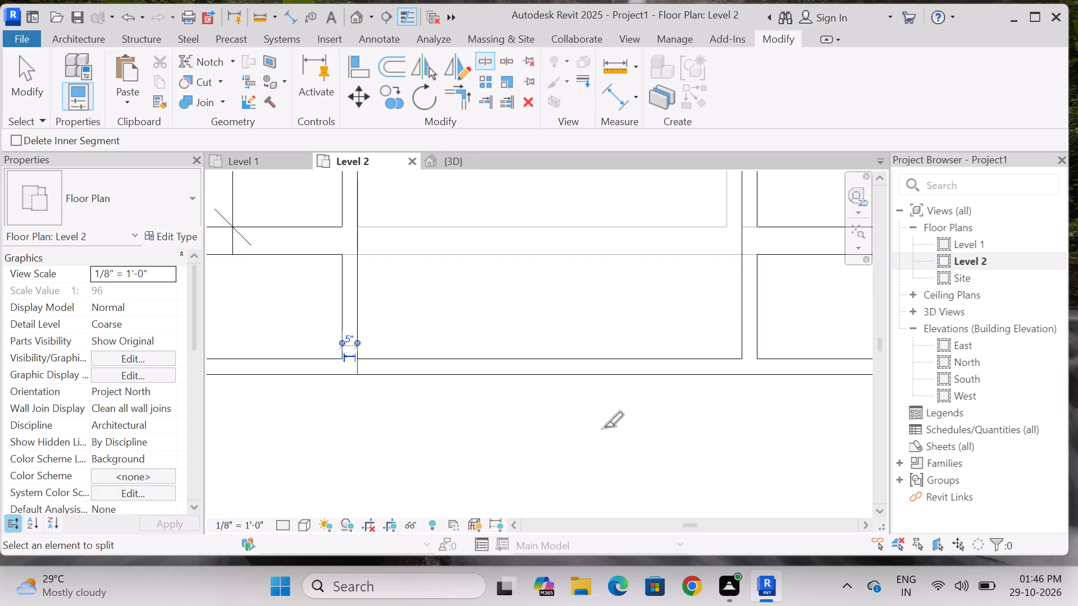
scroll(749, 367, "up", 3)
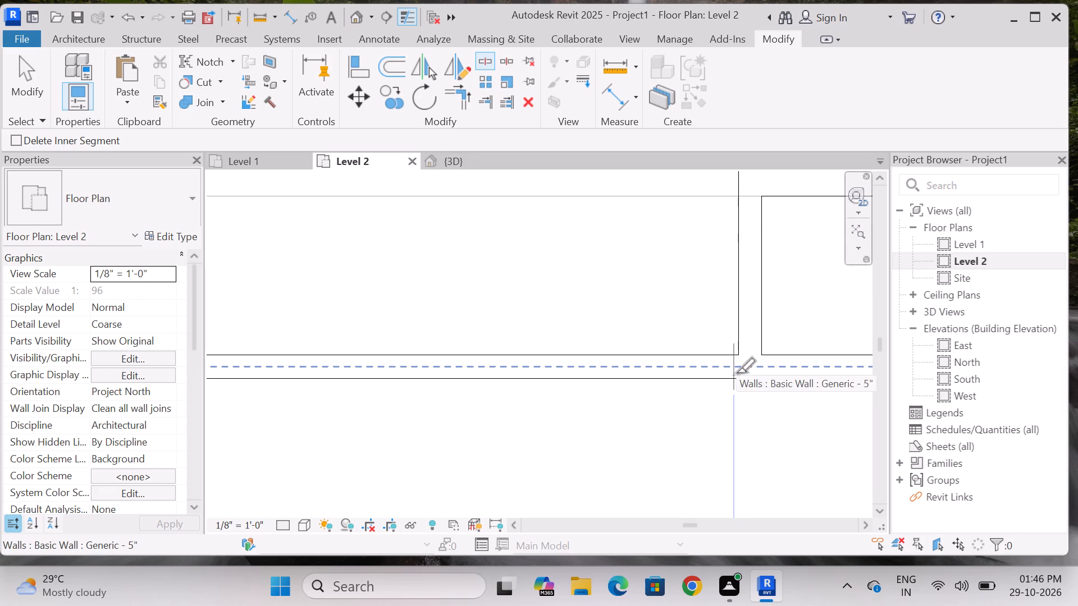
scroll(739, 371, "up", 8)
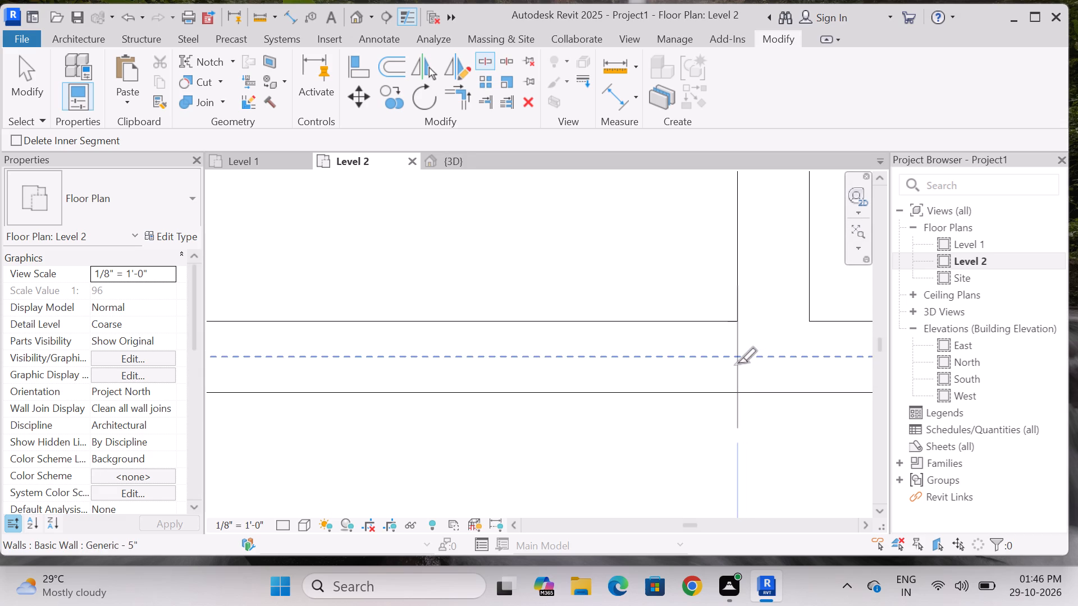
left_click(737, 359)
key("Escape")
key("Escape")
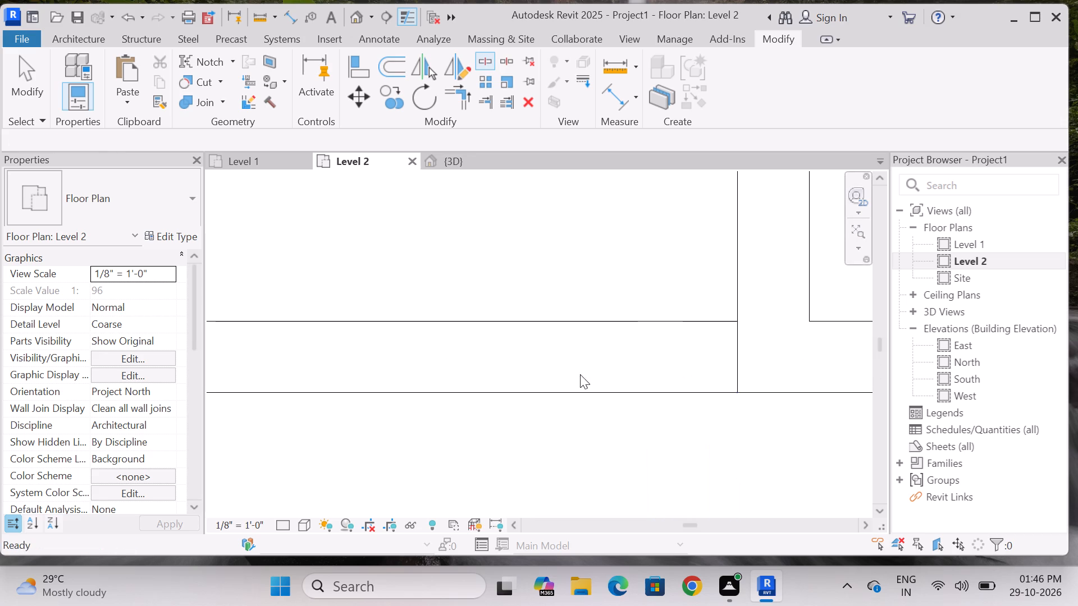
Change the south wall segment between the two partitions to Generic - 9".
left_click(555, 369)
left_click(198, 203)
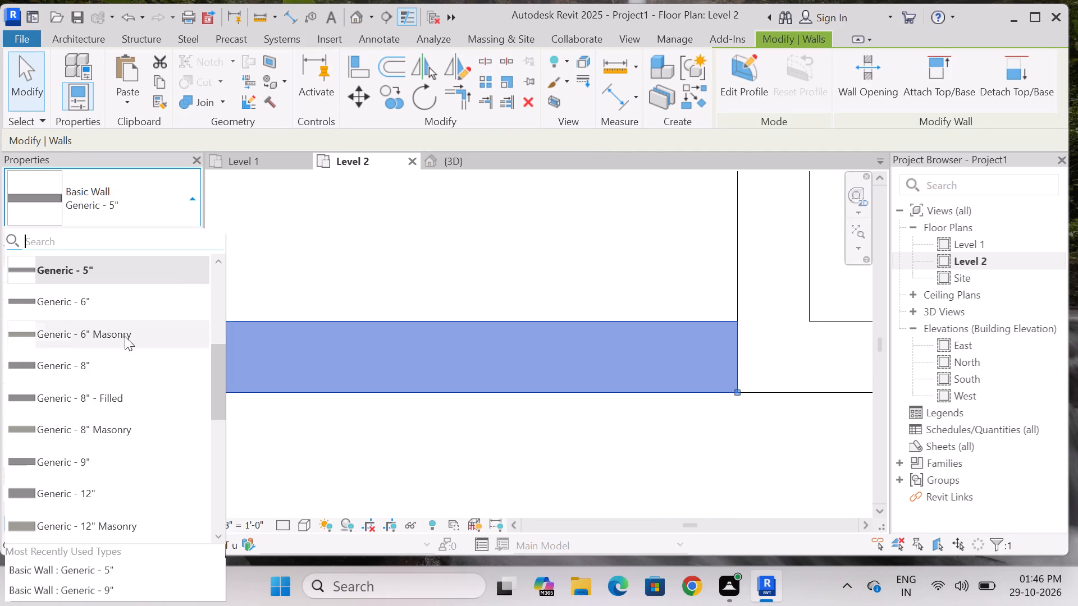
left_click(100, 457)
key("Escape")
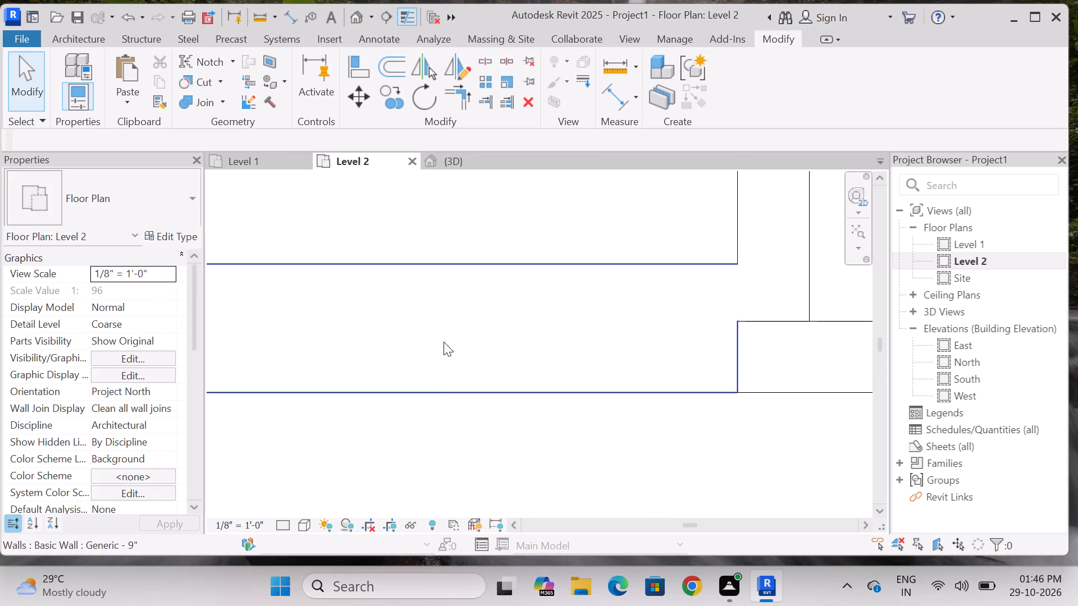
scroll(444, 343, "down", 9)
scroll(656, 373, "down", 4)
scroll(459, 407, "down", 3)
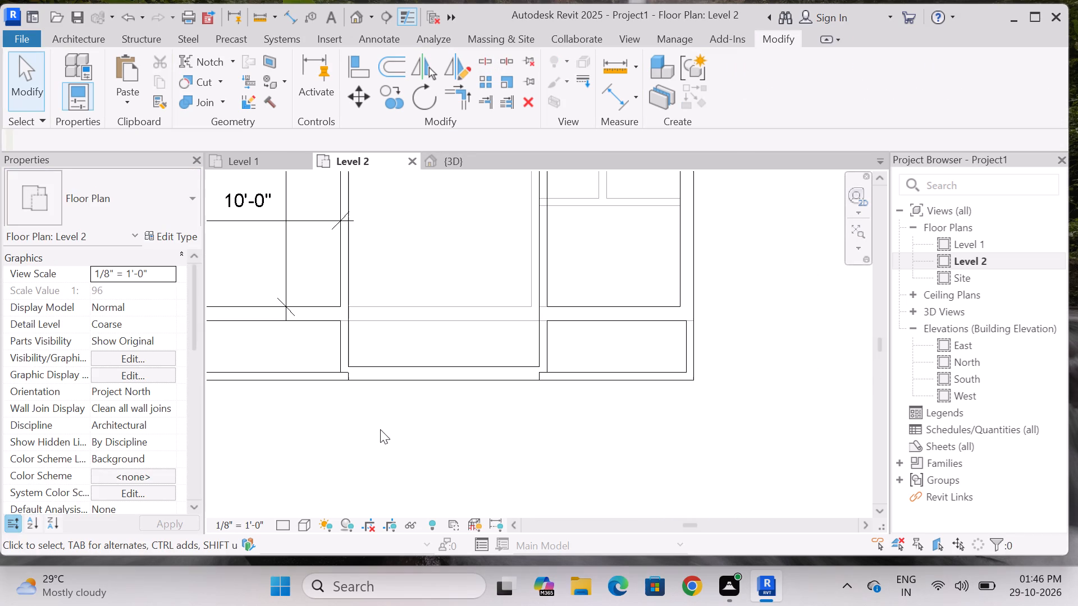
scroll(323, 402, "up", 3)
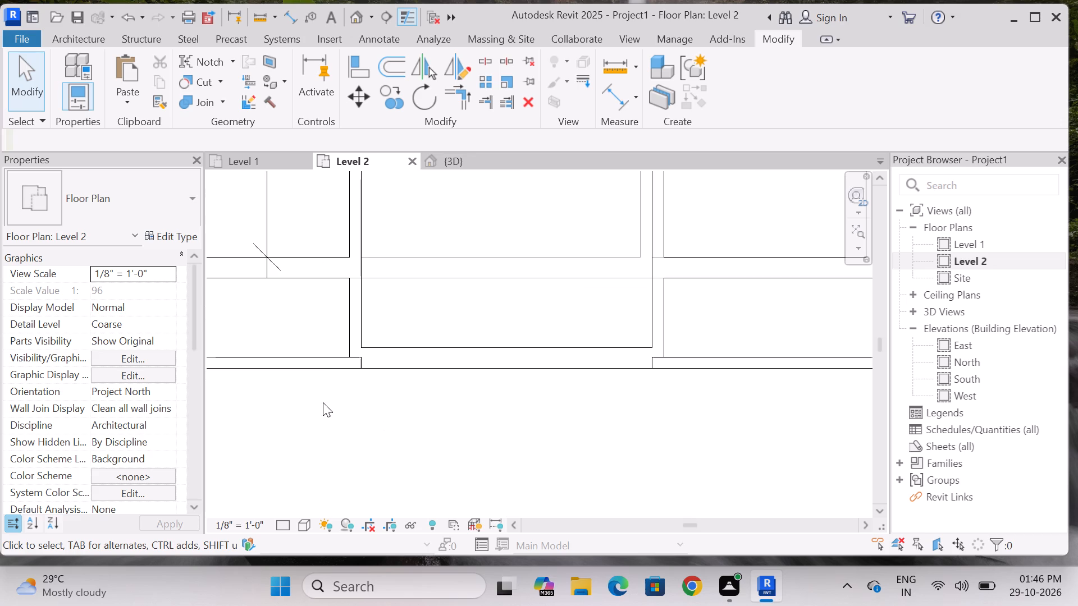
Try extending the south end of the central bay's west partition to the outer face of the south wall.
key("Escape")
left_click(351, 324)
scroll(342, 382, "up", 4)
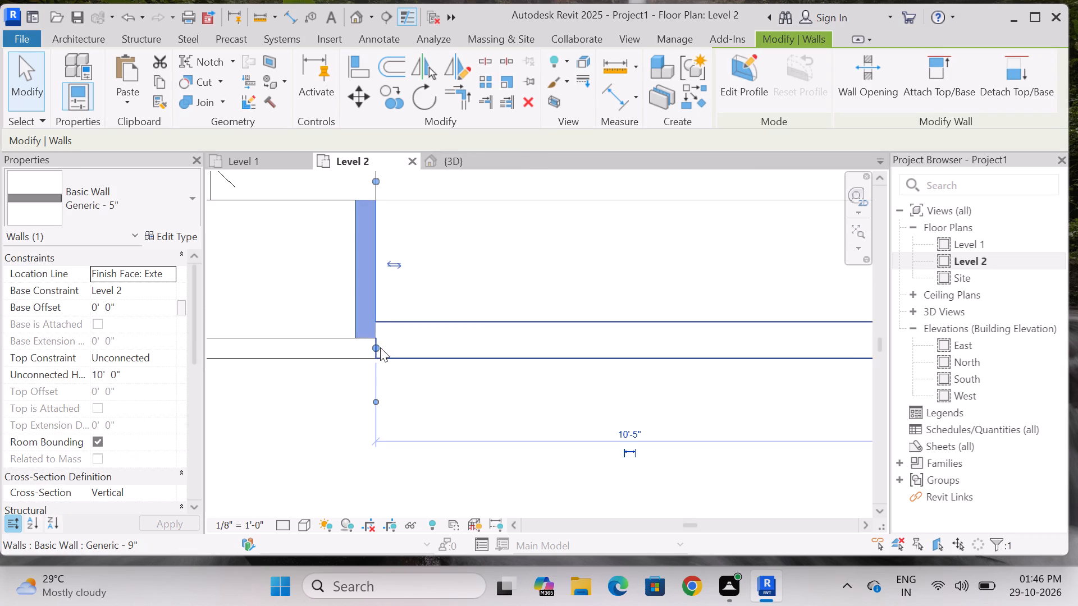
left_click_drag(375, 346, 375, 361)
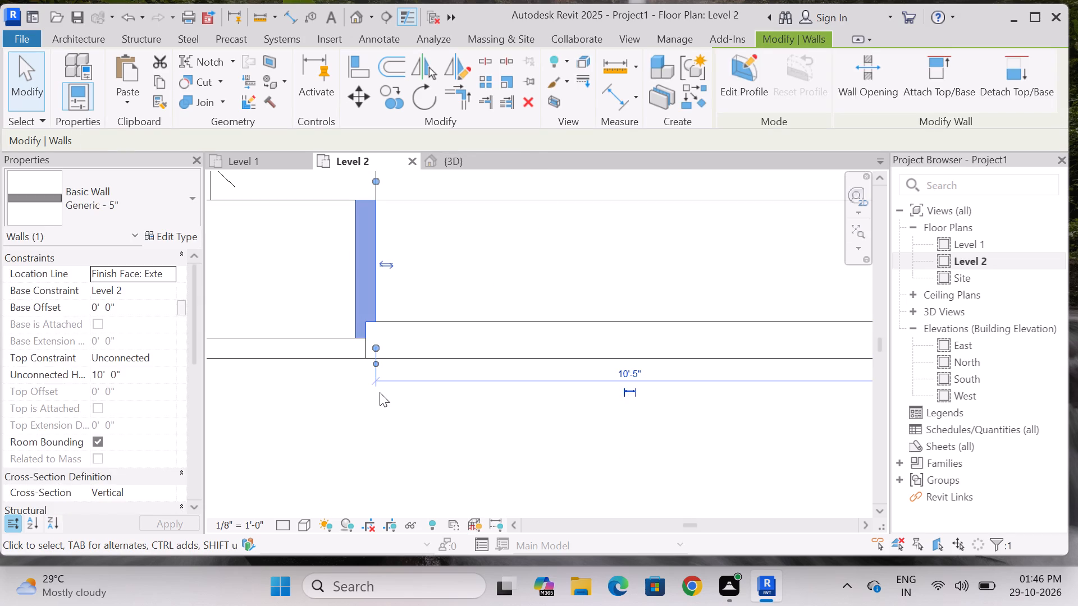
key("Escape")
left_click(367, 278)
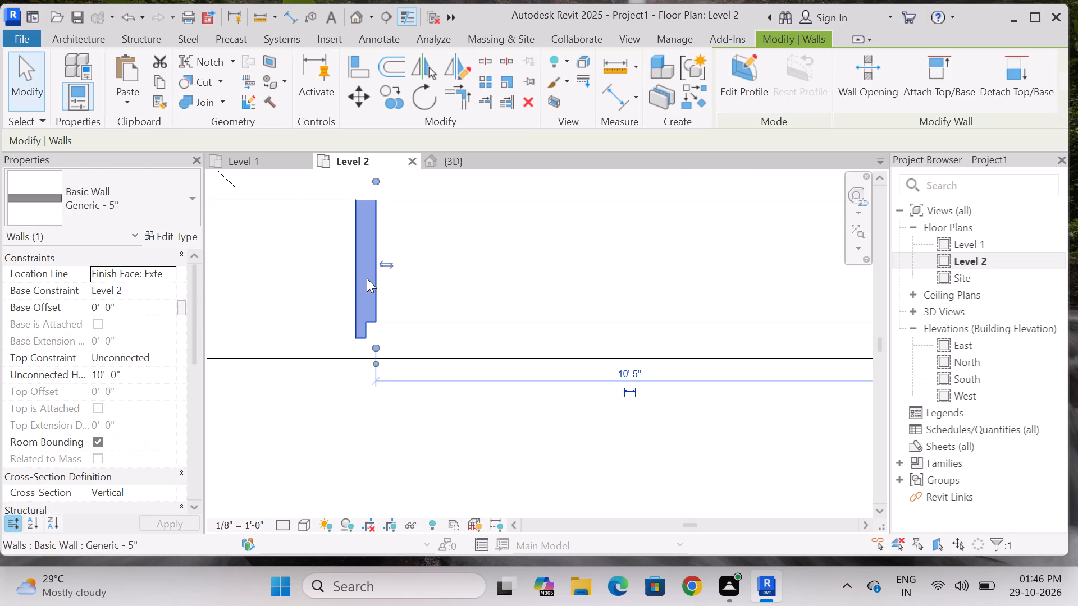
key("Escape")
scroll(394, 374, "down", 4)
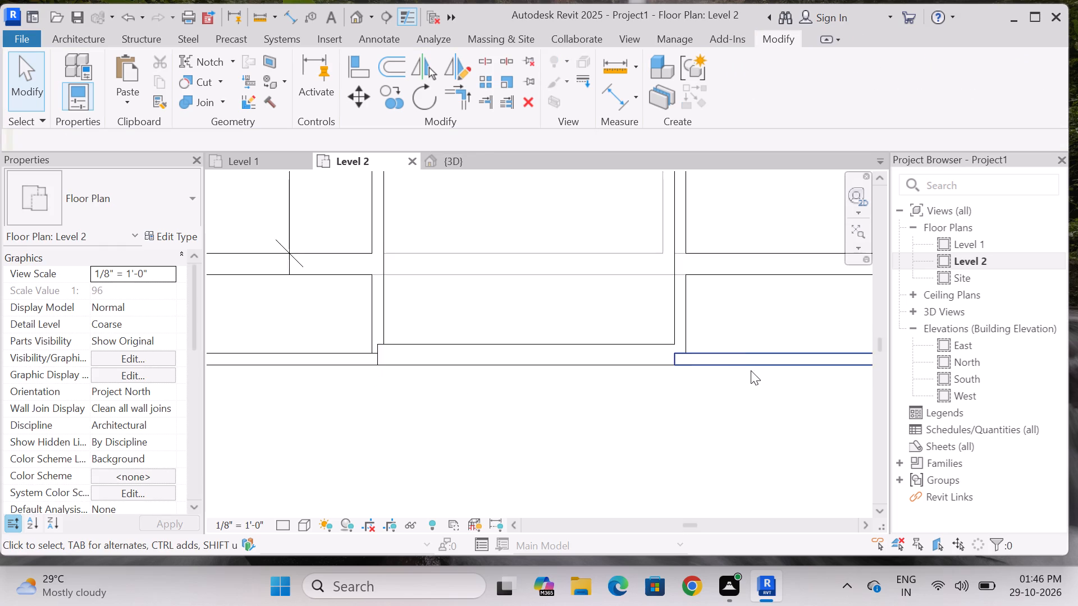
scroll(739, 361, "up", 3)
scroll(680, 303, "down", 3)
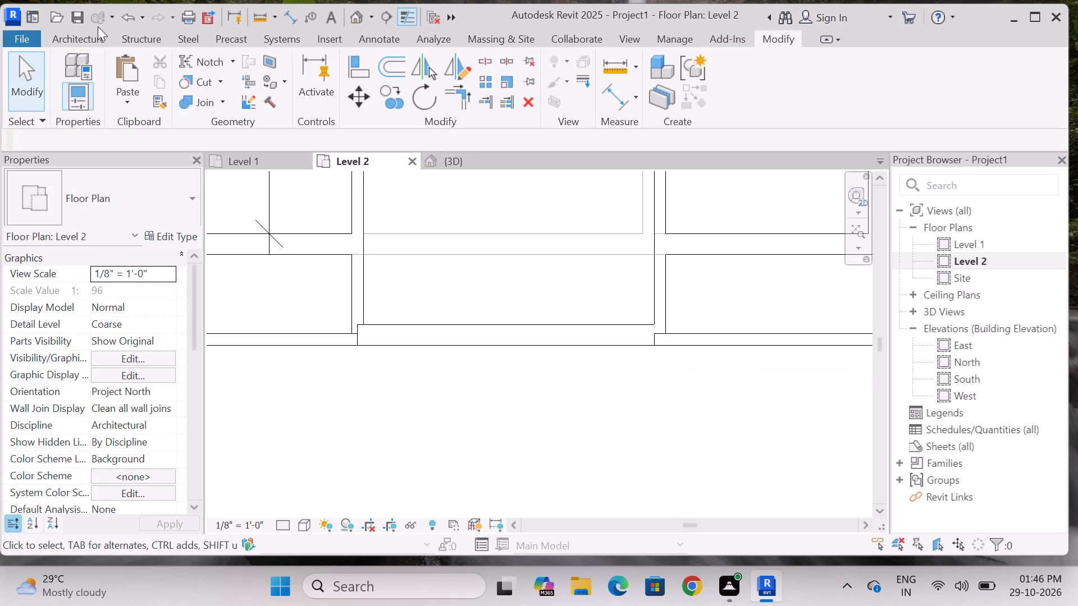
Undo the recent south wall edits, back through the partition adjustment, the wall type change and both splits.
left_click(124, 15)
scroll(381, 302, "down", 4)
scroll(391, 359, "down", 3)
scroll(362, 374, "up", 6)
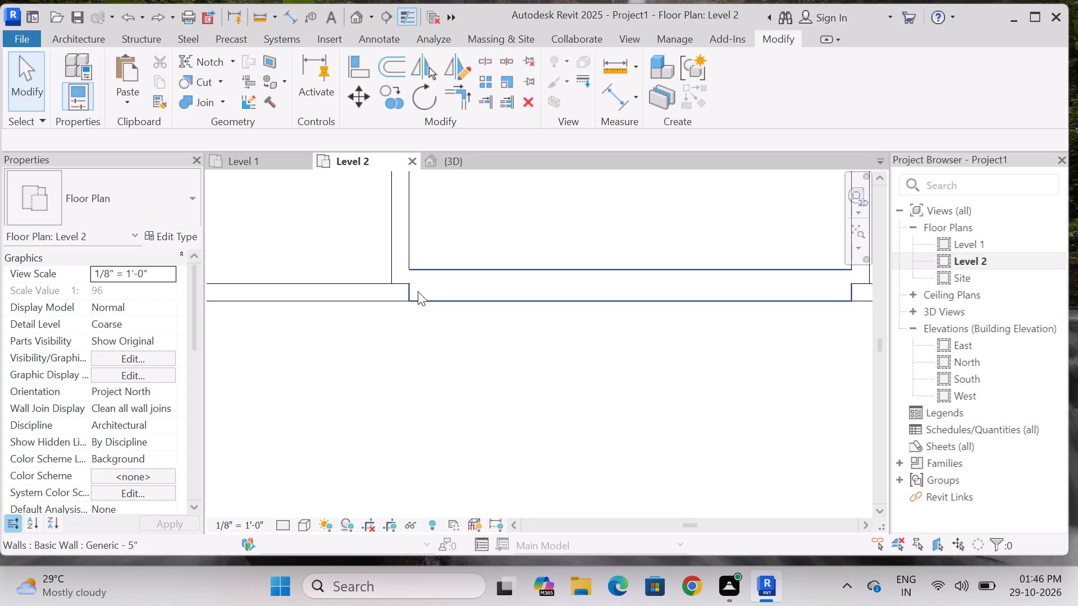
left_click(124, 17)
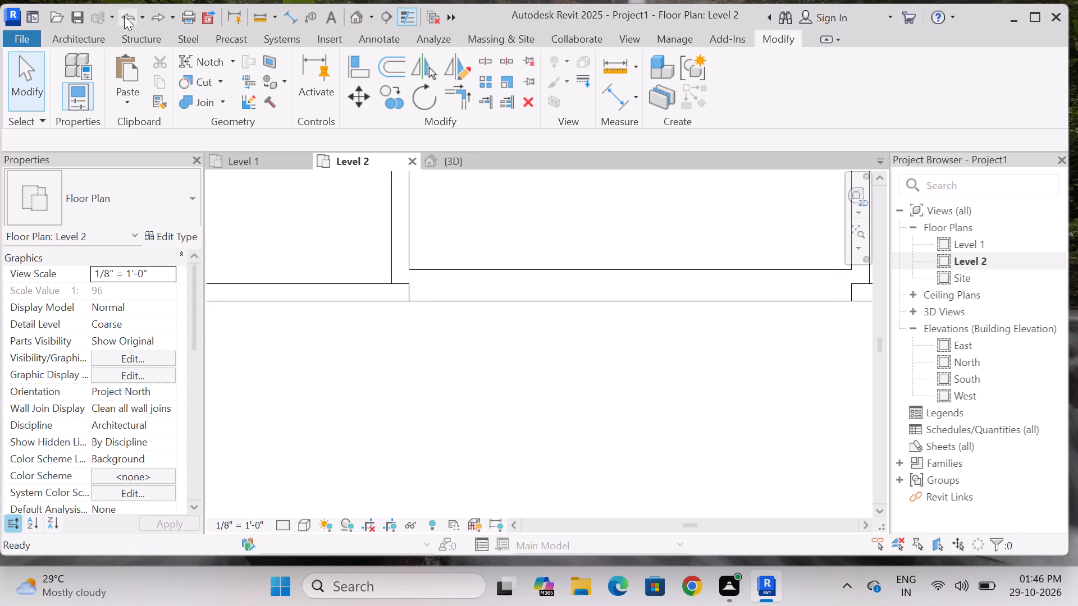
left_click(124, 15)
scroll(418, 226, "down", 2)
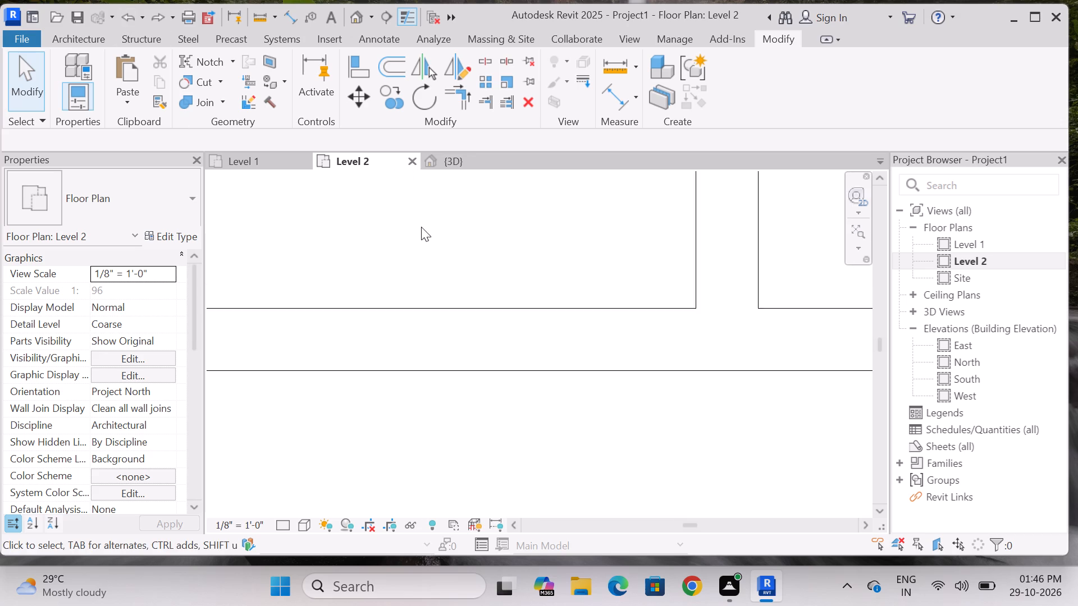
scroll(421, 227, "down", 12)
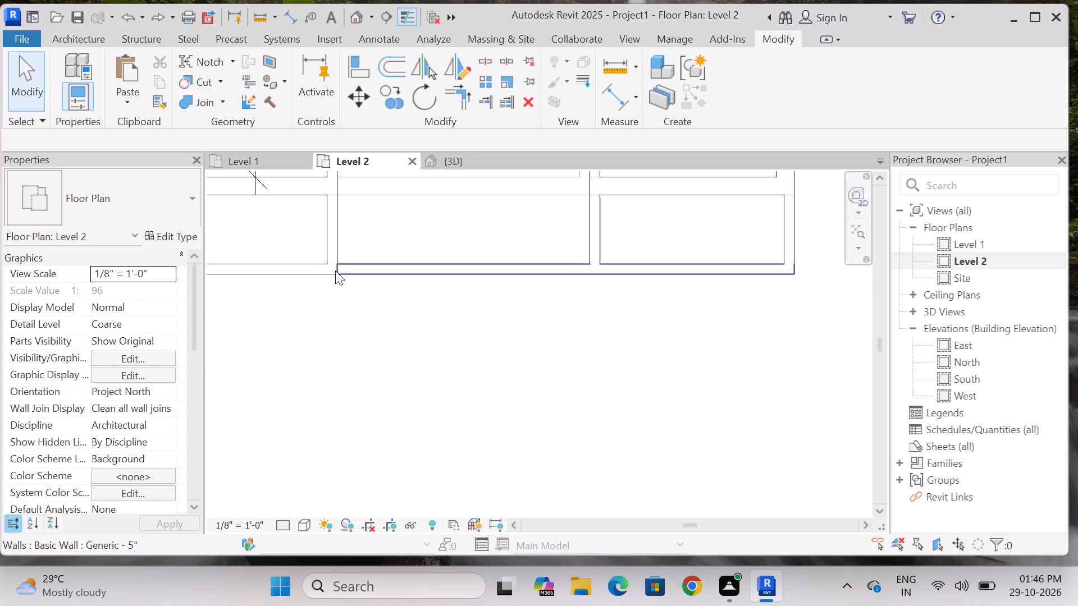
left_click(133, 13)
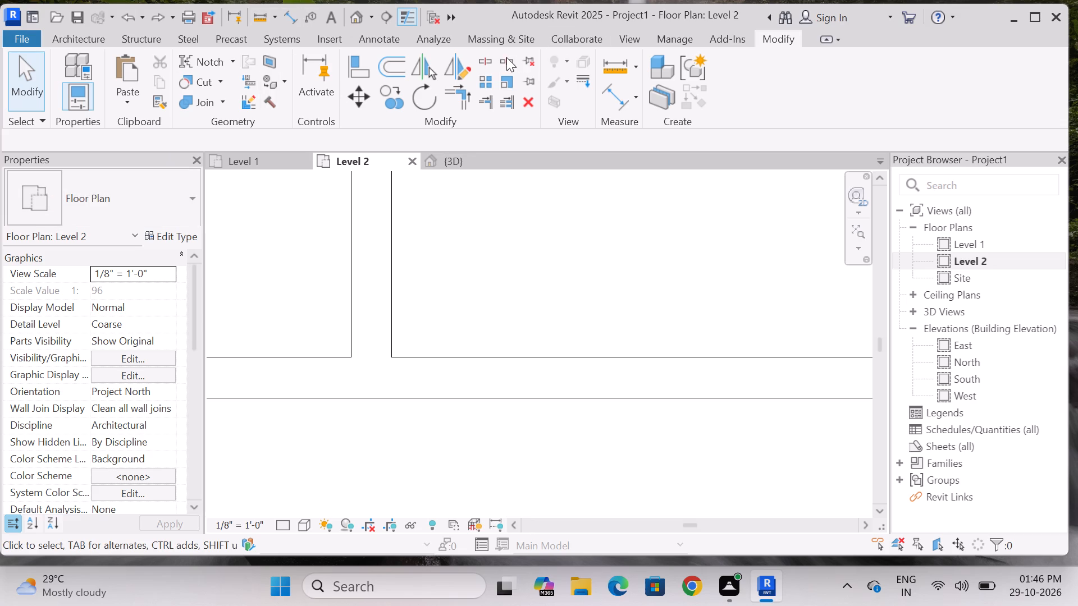
Split the Generic - 5" south outer wall at the outer faces of the two partitions flanking the central southern bay.
left_click(488, 59)
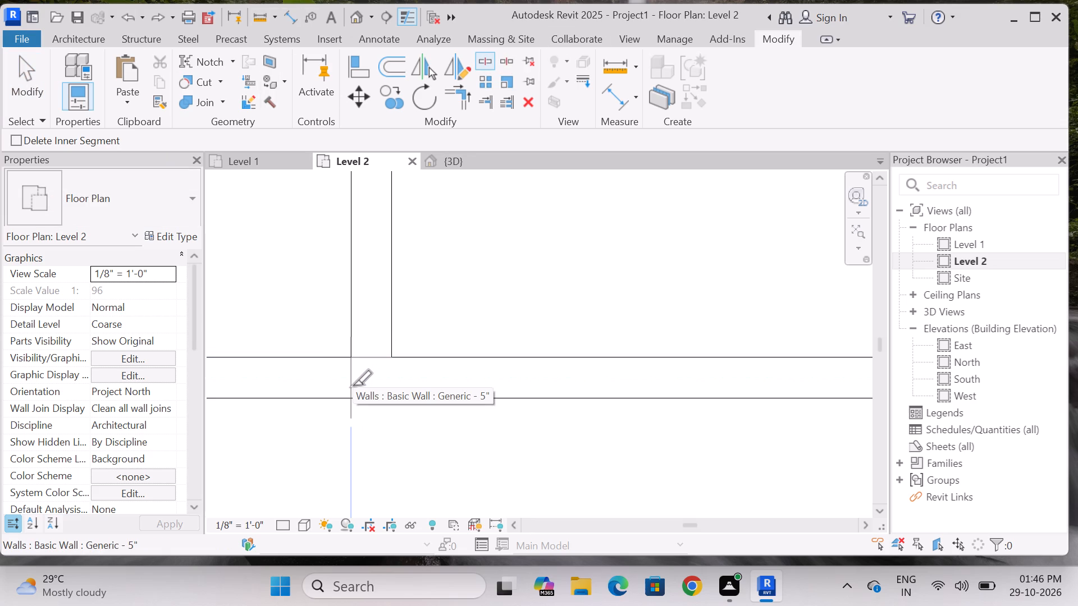
left_click(353, 385)
scroll(403, 275, "down", 4)
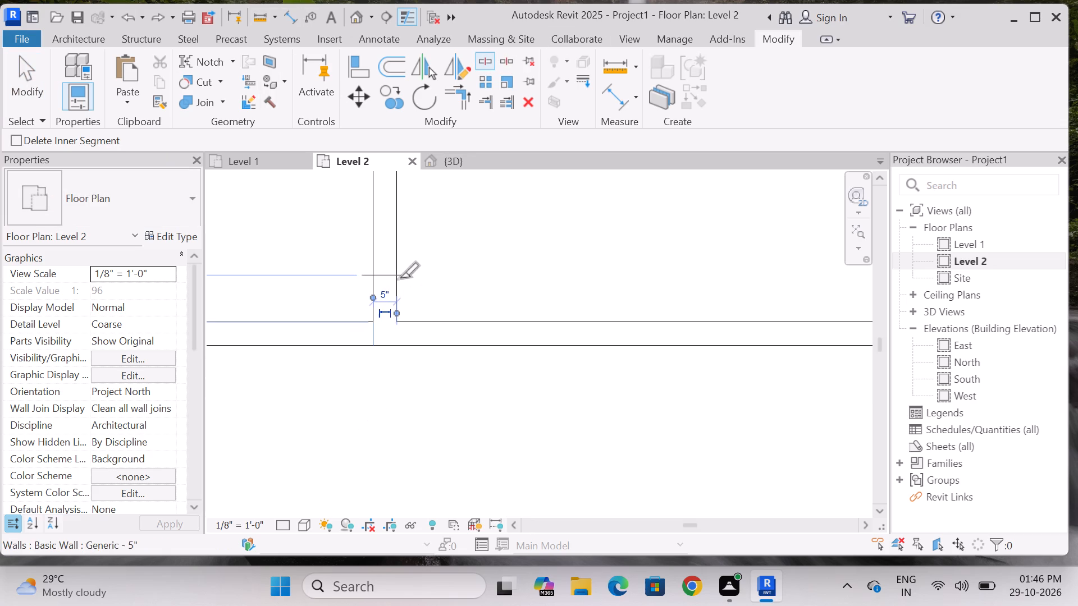
scroll(430, 331, "down", 4)
scroll(740, 341, "up", 4)
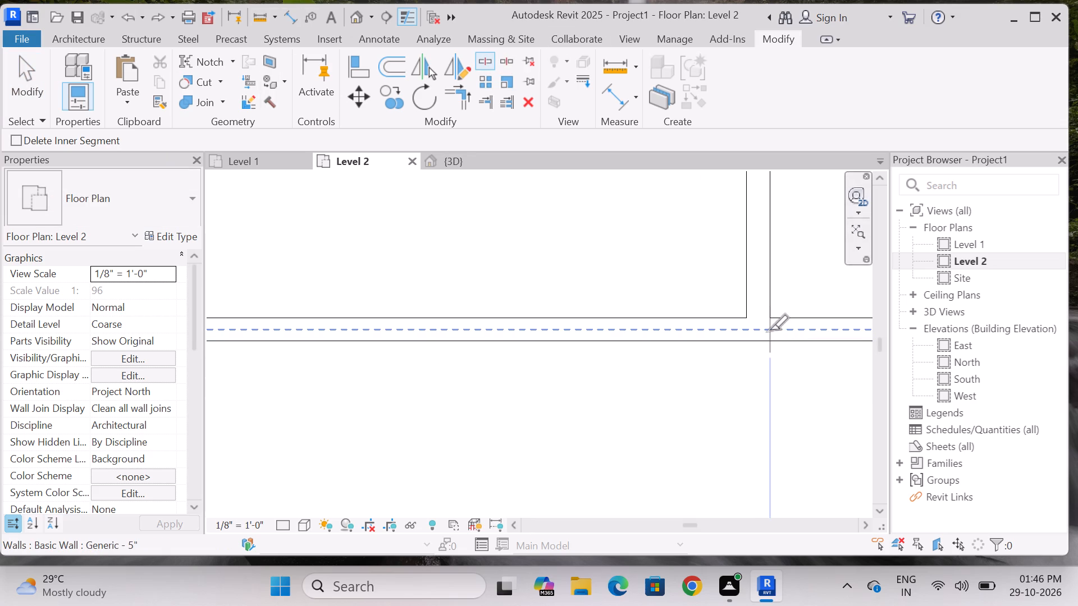
left_click(769, 330)
key("Escape")
key("Escape")
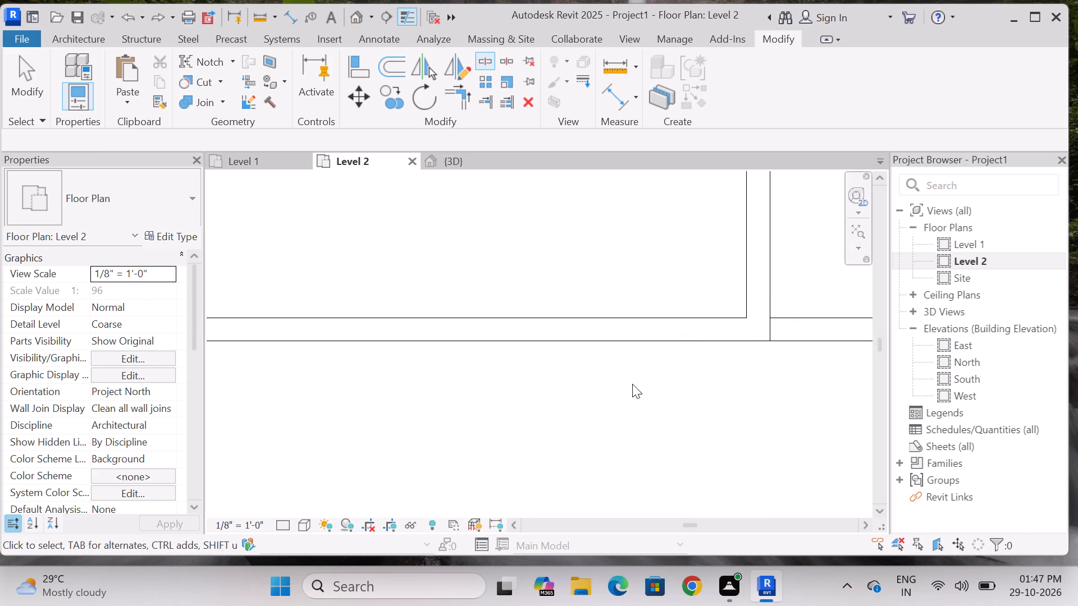
key("Escape")
Change the split south wall segment across the central southern bay to Generic - 9".
left_click(586, 342)
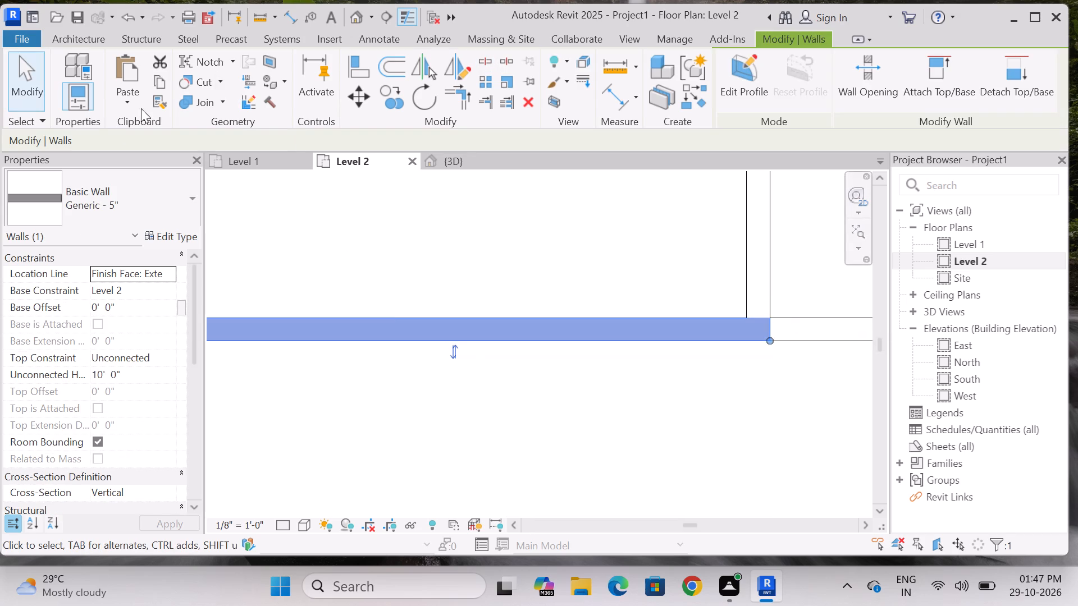
left_click(183, 203)
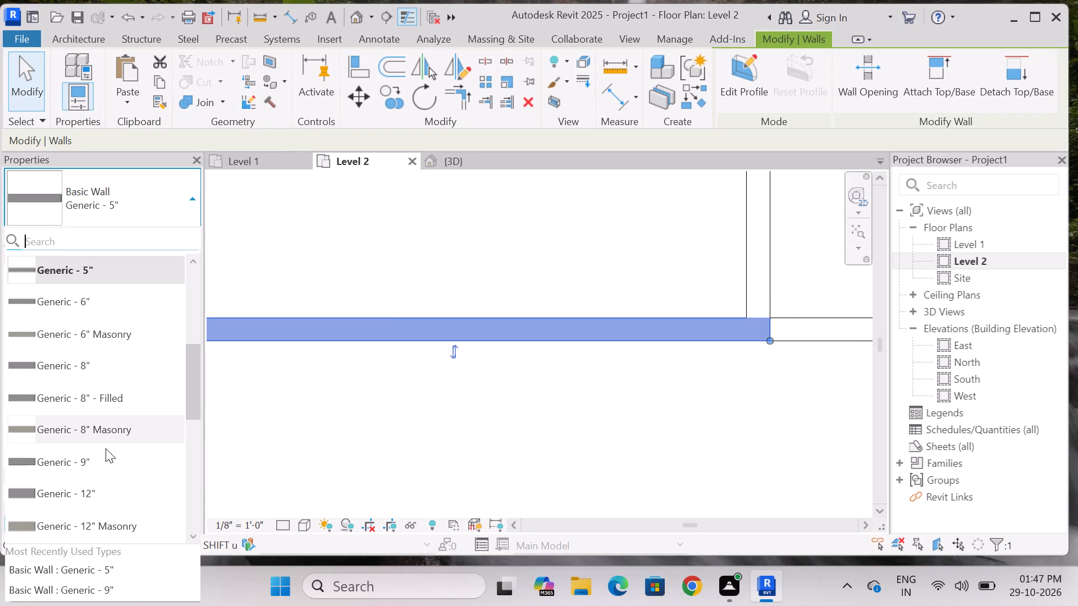
left_click(106, 452)
key("Escape")
scroll(475, 369, "down", 8)
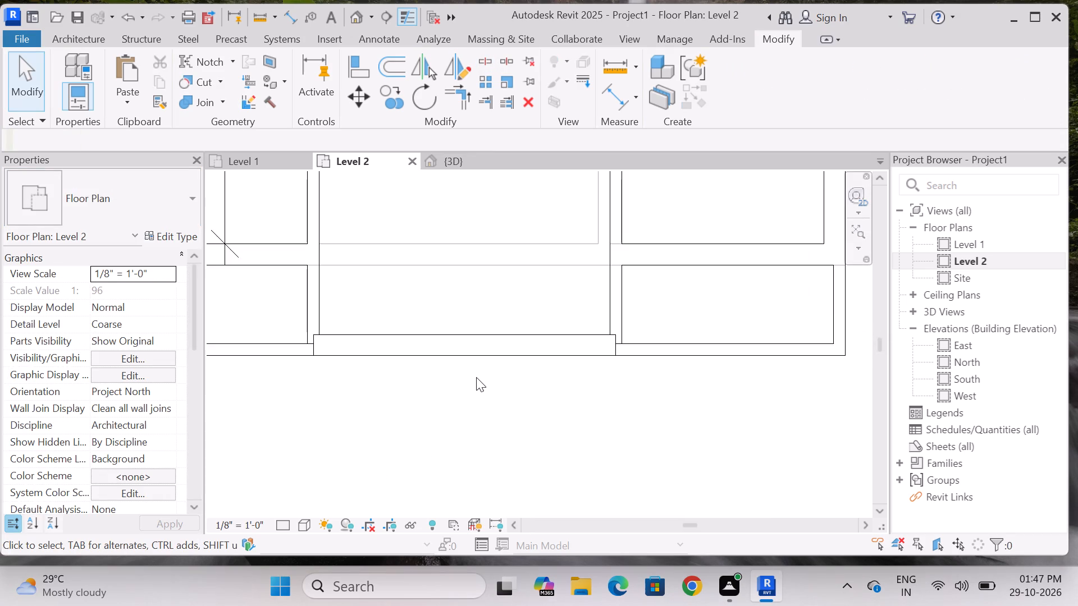
scroll(367, 379, "up", 7)
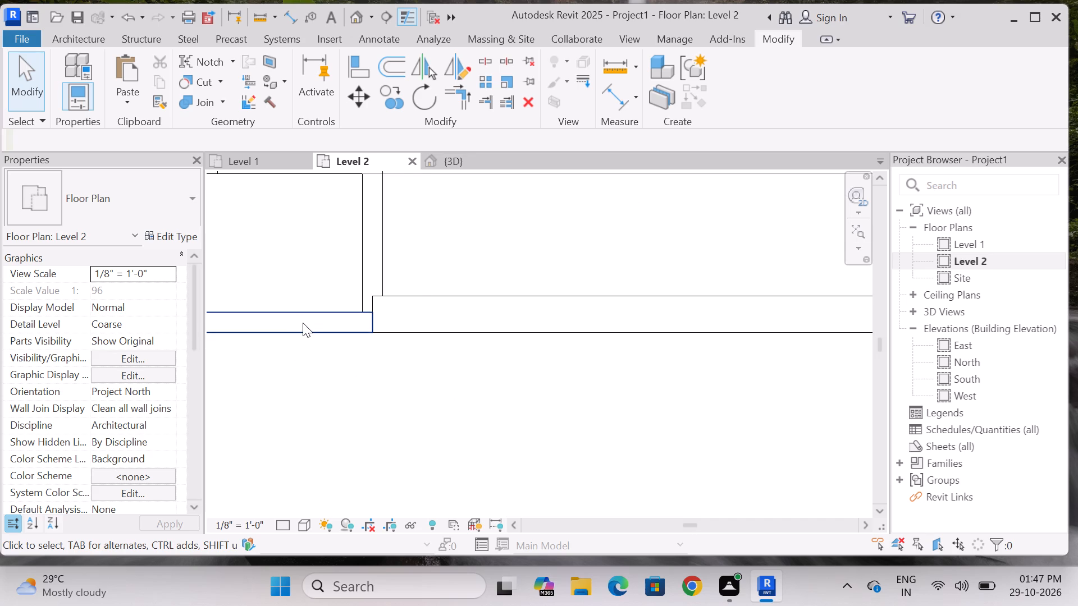
Shorten the western Generic - 5" south wall so its end meets the outer face of the central bay's west partition.
left_click(303, 323)
scroll(320, 291, "up", 5)
left_click_drag(422, 374, 417, 374)
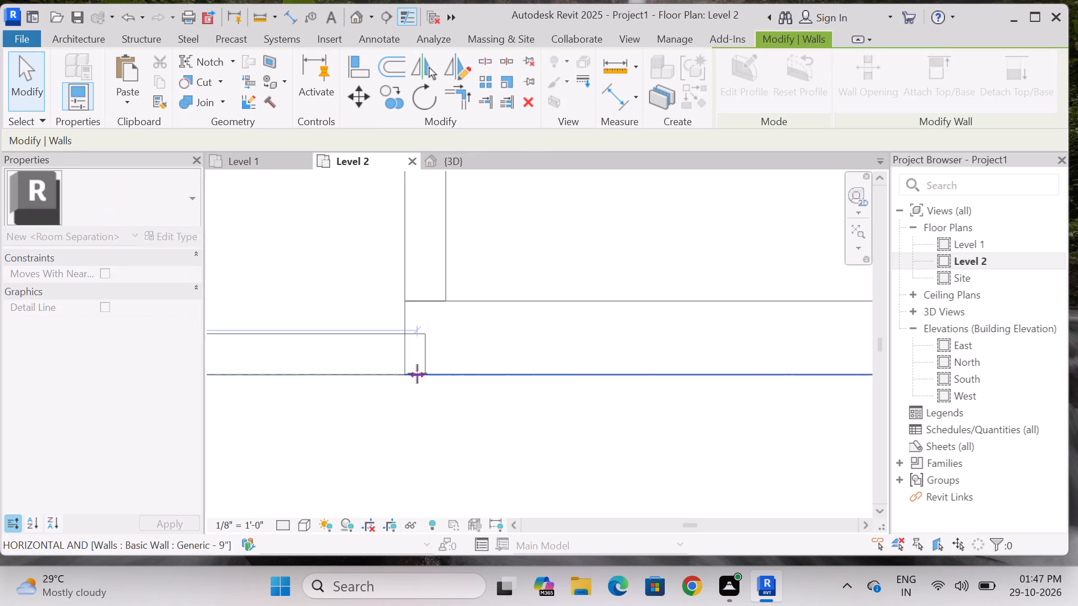
left_click_drag(417, 374, 404, 374)
key("Escape")
scroll(328, 369, "down", 5)
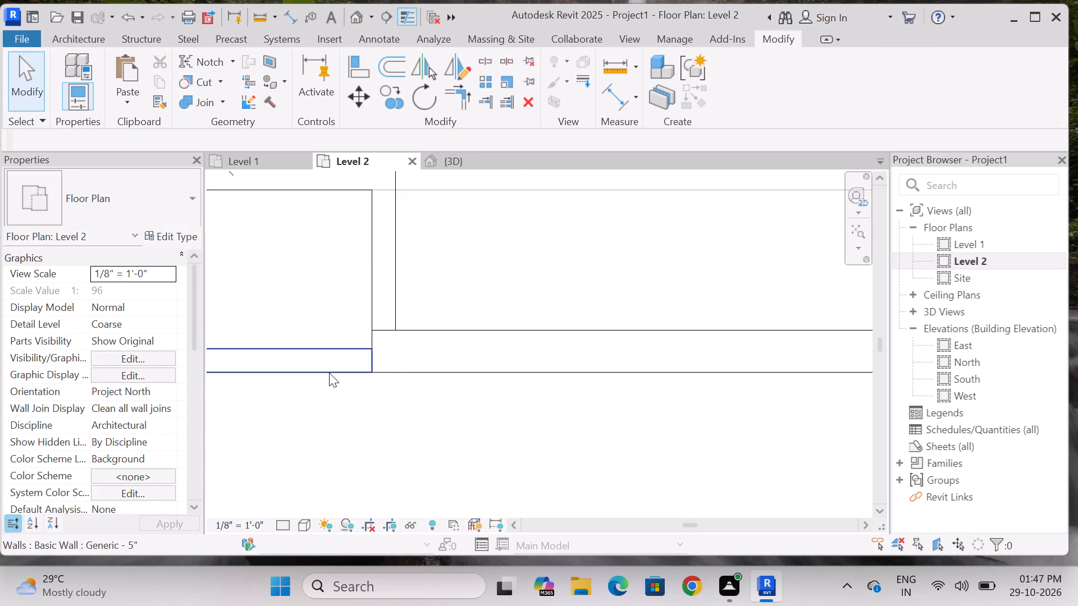
Shorten the eastern Generic - 5" south wall so its end meets the outer face of the central bay's east partition.
scroll(329, 373, "down", 3)
scroll(766, 370, "up", 3)
left_click(723, 366)
scroll(728, 381, "up", 4)
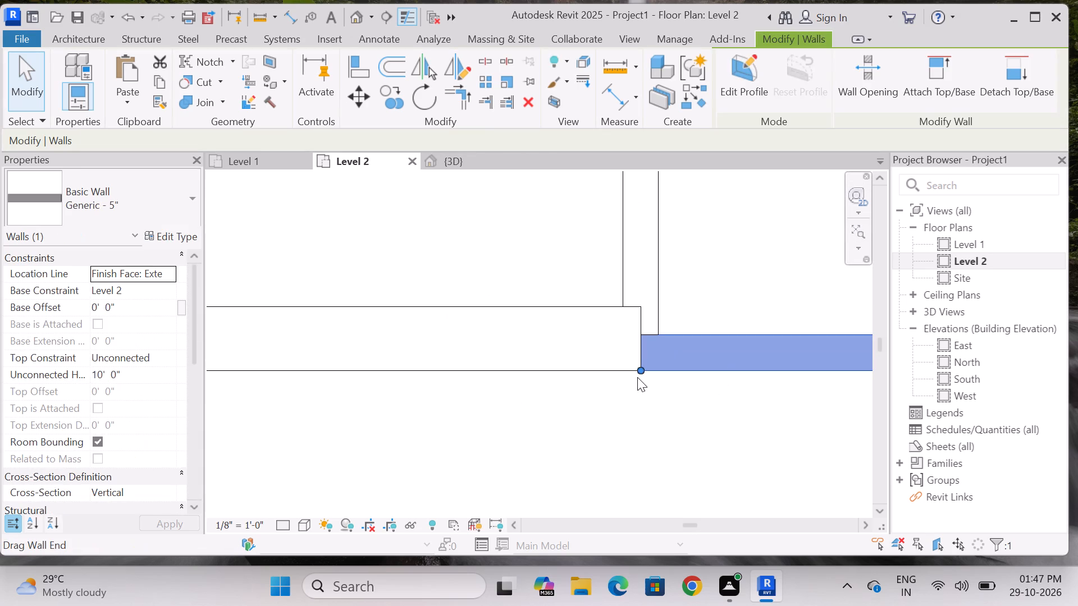
left_click_drag(641, 368, 677, 366)
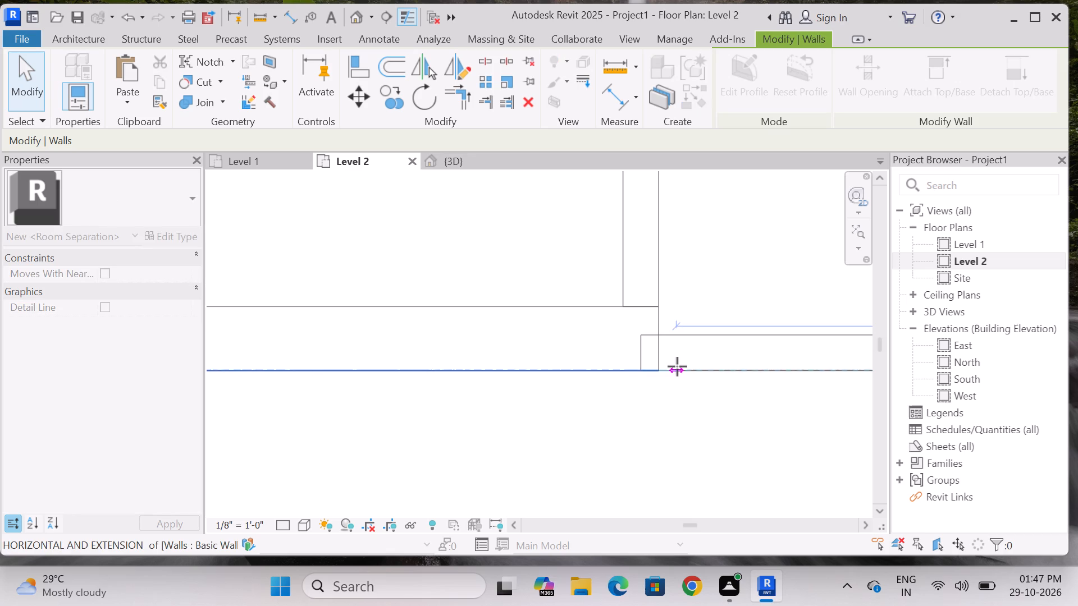
left_click_drag(677, 366, 659, 369)
key("Escape")
scroll(536, 390, "down", 6)
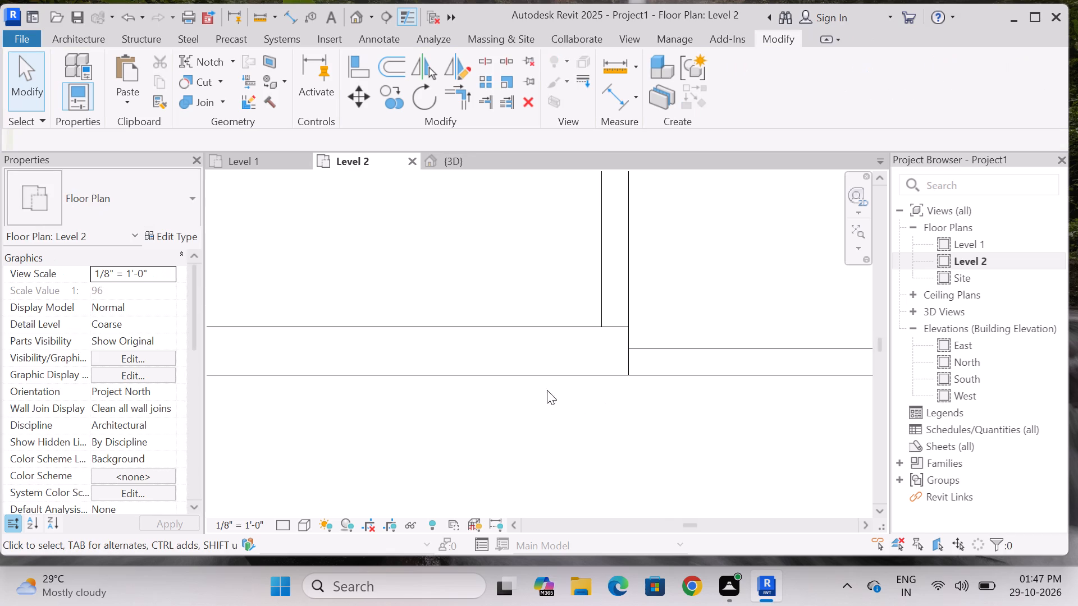
Measure the small southeast space's clear depth and width with aligned dimensions, removing the placed depth dimension.
scroll(547, 390, "down", 2)
scroll(599, 340, "down", 5)
scroll(517, 379, "up", 2)
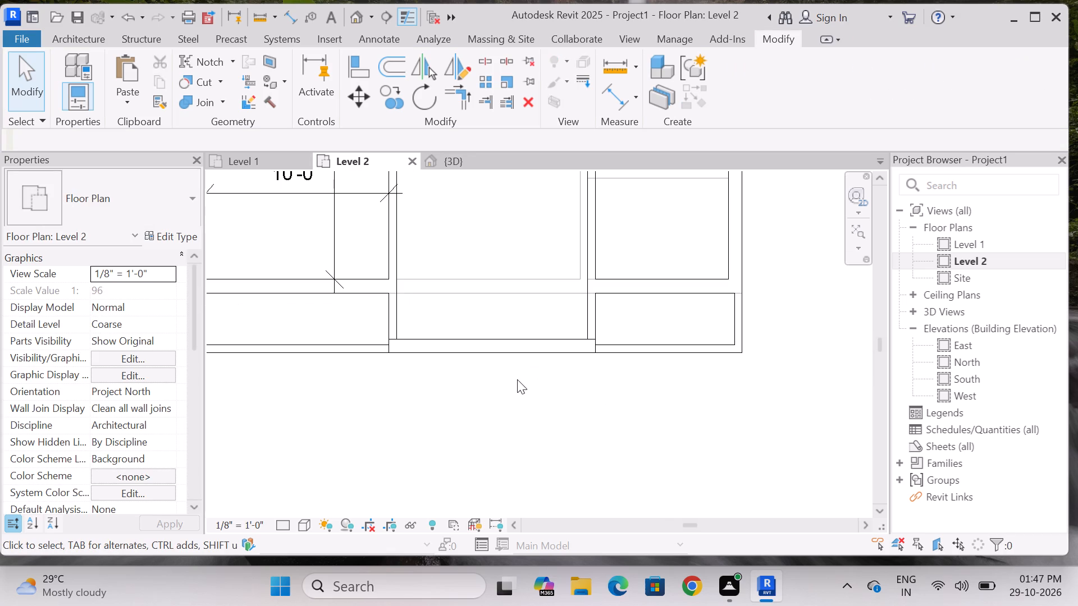
scroll(517, 379, "down", 3)
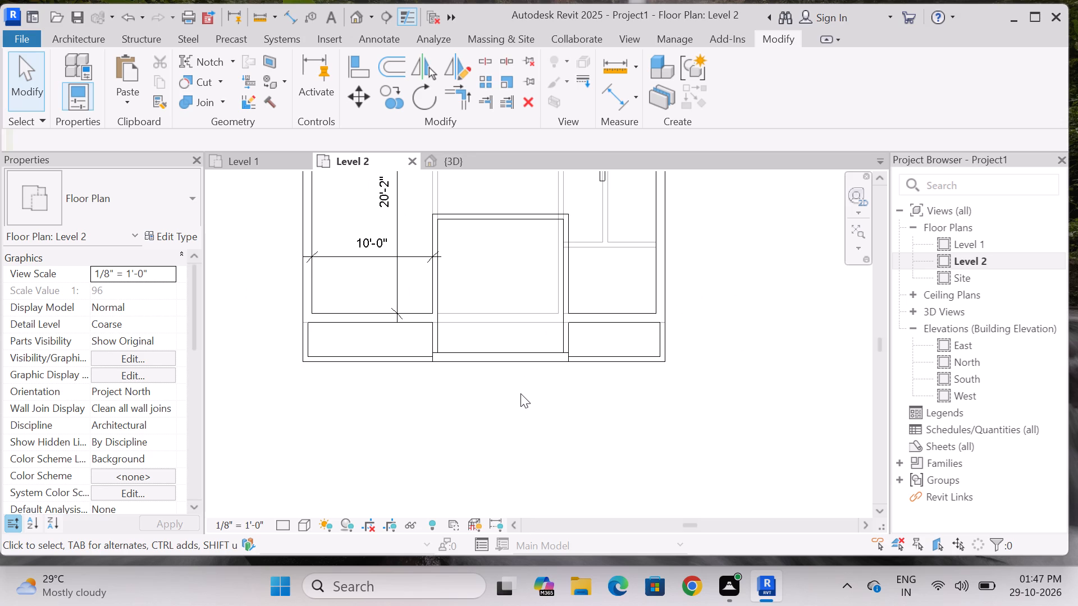
scroll(520, 393, "down", 2)
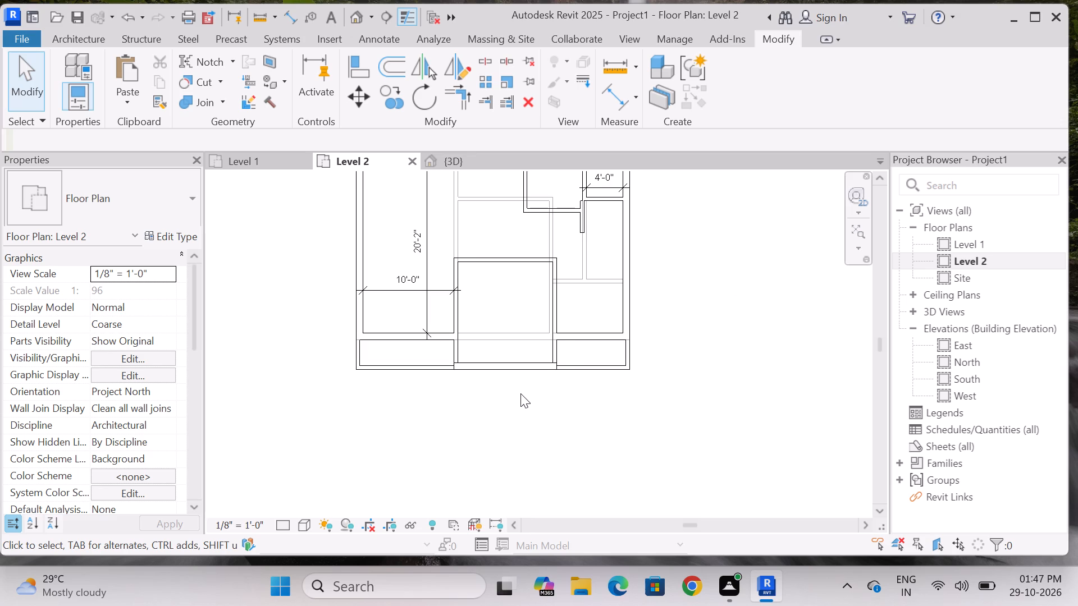
left_click(292, 20)
scroll(613, 382, "up", 3)
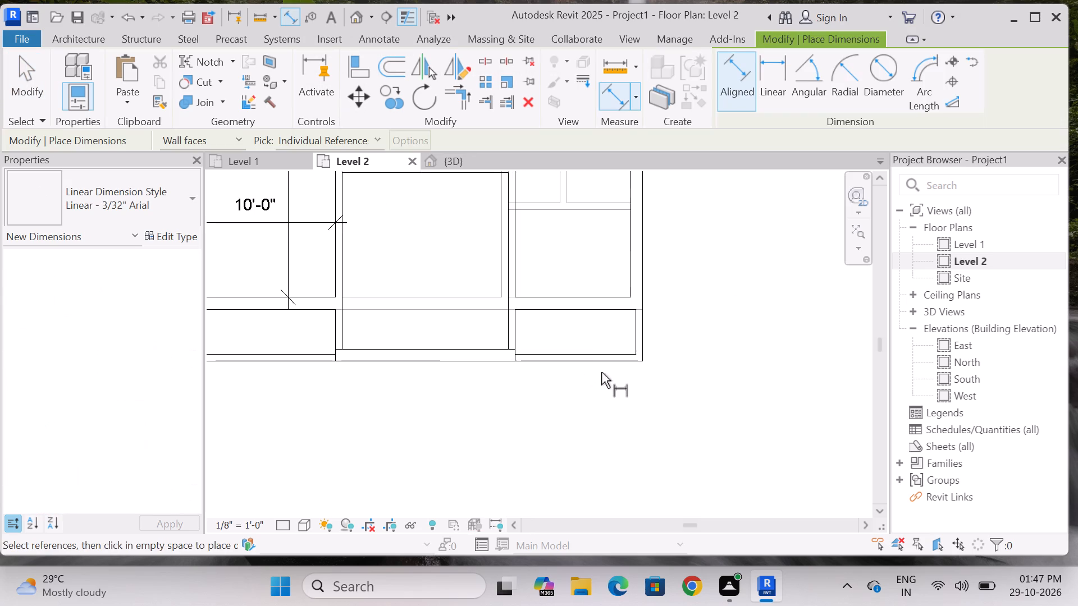
scroll(601, 372, "up", 3)
left_click(583, 301)
left_click(588, 353)
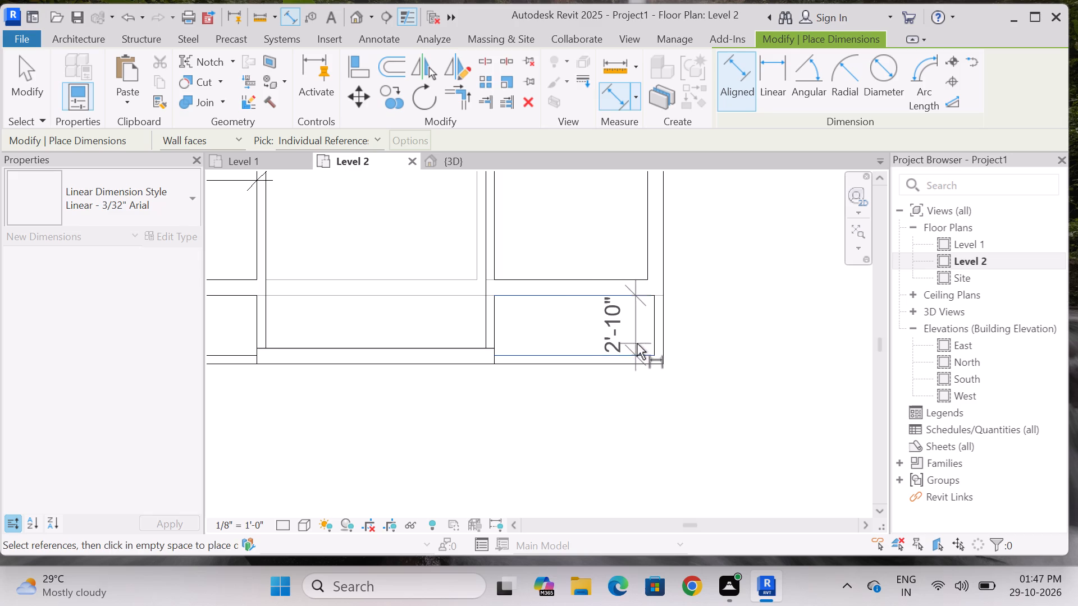
left_click(638, 342)
left_click_drag(499, 308, 504, 314)
left_click(655, 318)
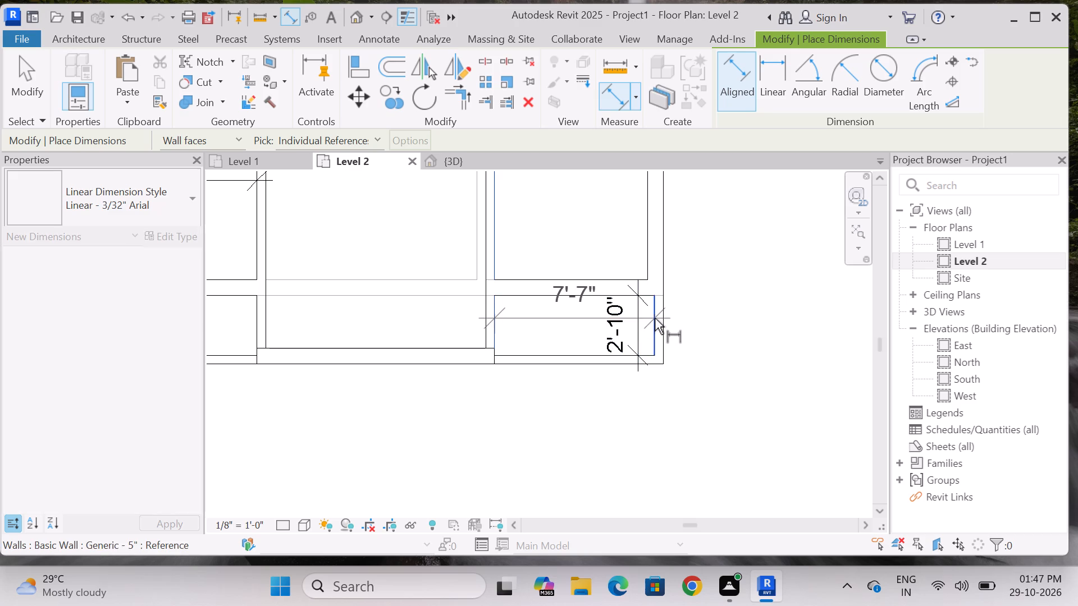
key("Escape")
key("Escape")
left_click(618, 319)
key("Delete")
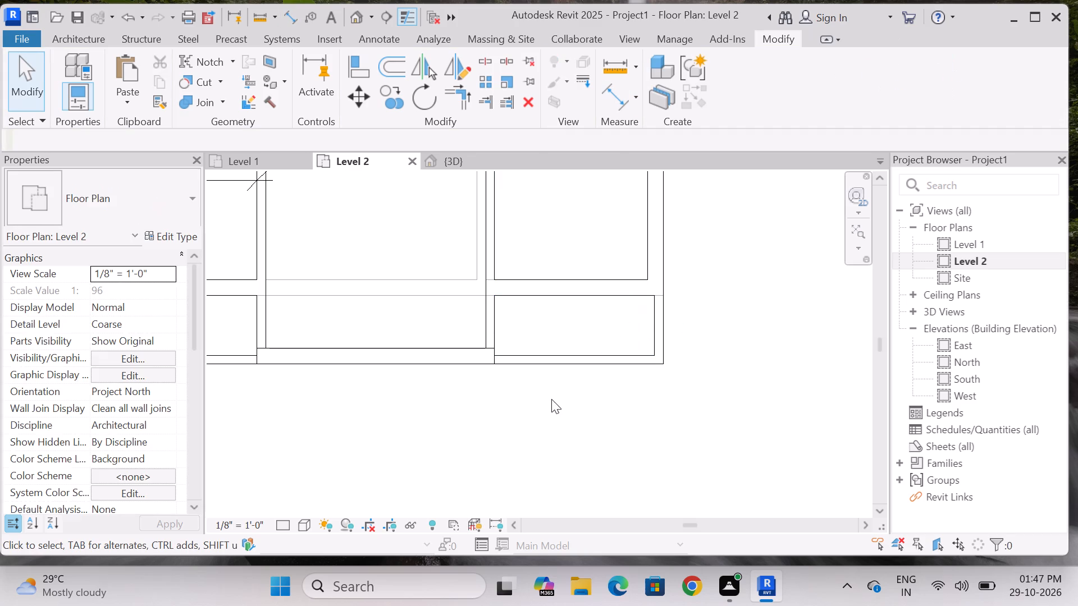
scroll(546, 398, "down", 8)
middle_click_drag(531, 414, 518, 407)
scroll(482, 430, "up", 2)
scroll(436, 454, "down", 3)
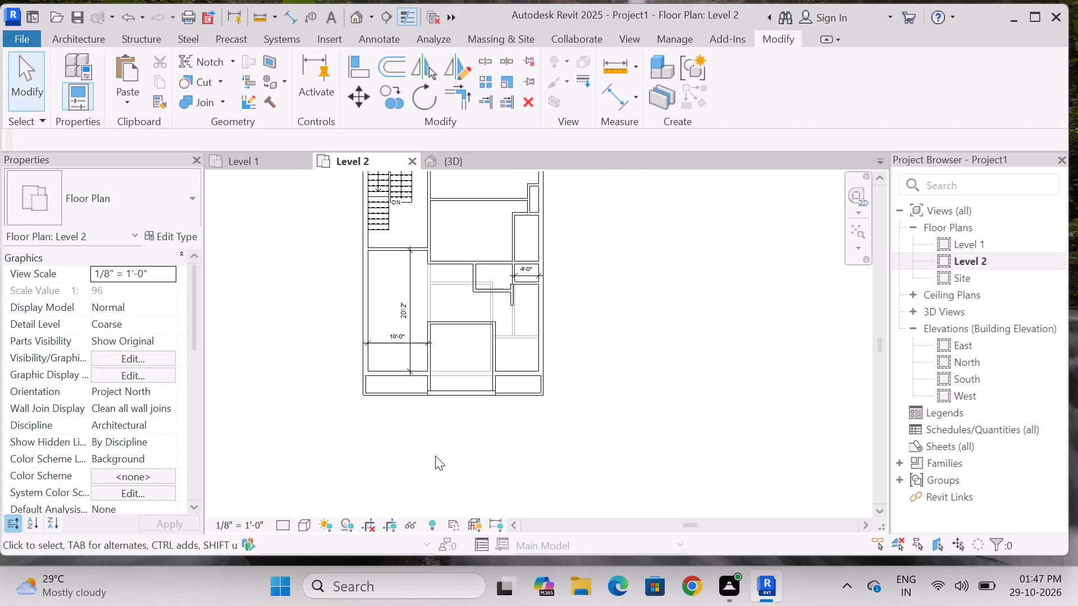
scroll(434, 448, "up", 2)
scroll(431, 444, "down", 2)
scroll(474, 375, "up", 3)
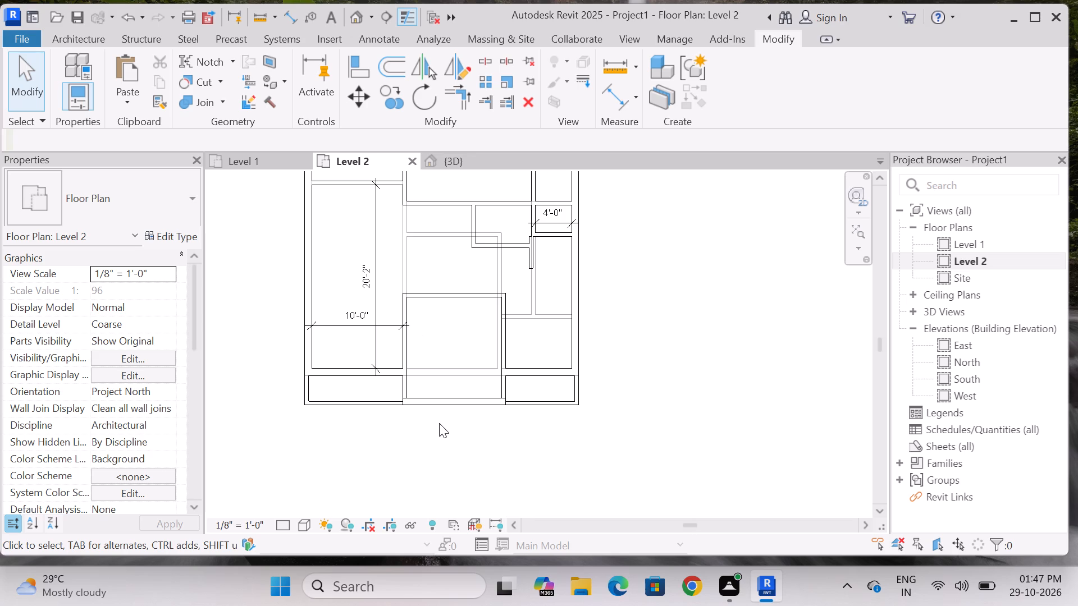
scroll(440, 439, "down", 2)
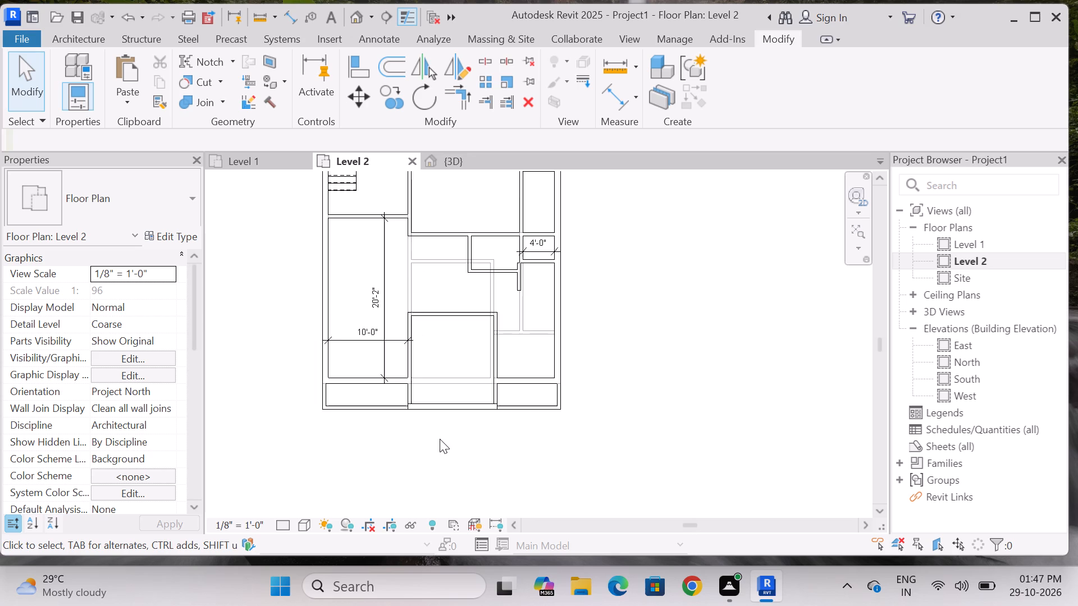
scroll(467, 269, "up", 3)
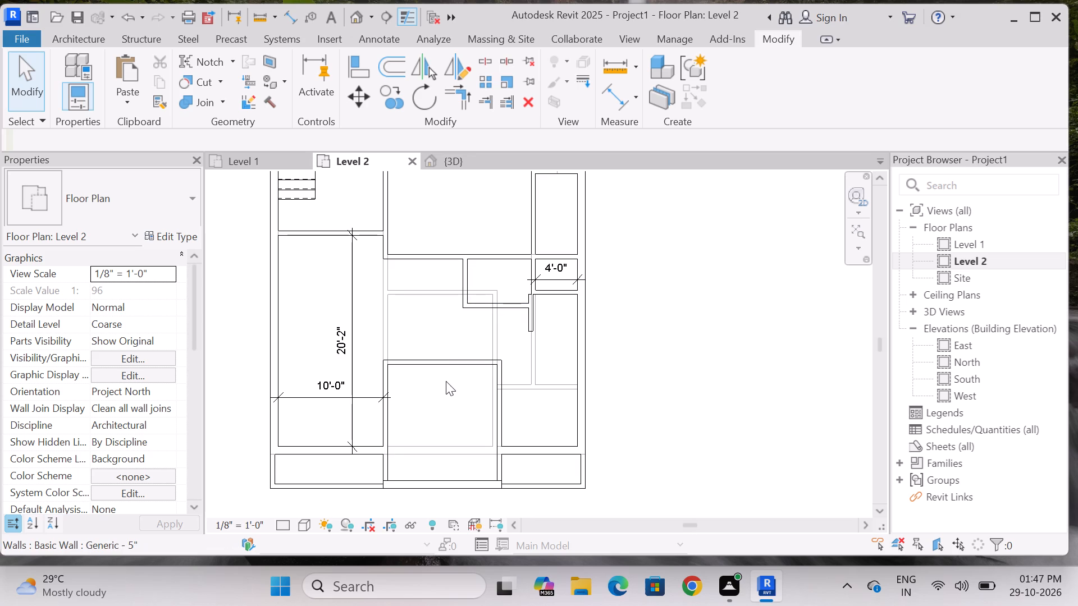
Measure the central southern bay's clear width and depth with aligned dimensions, removing the placed width dimension.
left_click(286, 18)
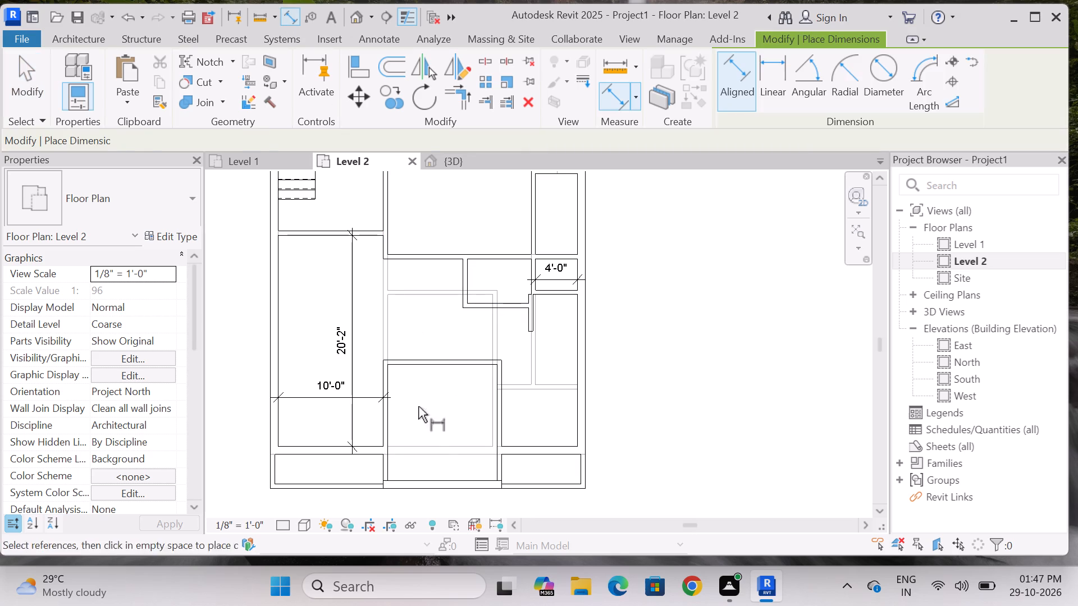
left_click(389, 428)
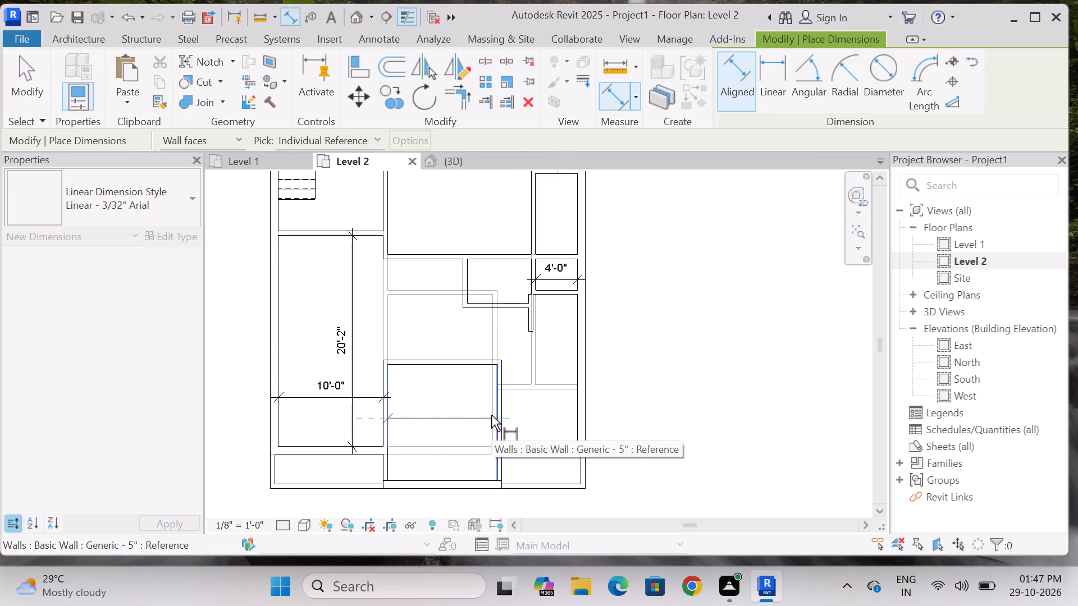
scroll(491, 415, "up", 5)
left_click(503, 339)
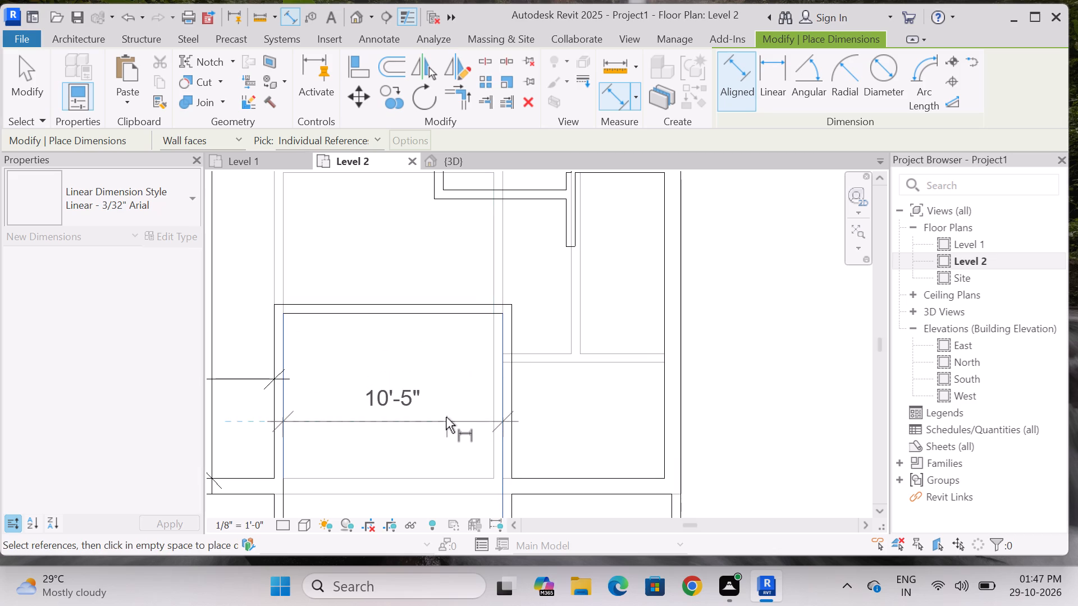
left_click(446, 417)
left_click(448, 313)
scroll(448, 313, "down", 4)
scroll(440, 473, "up", 3)
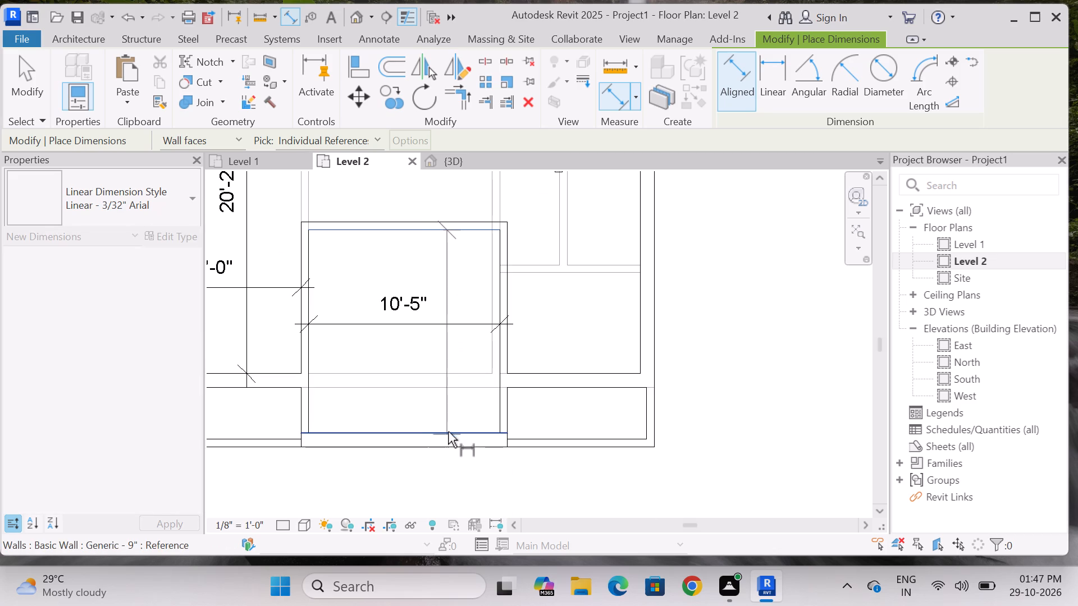
left_click(449, 429)
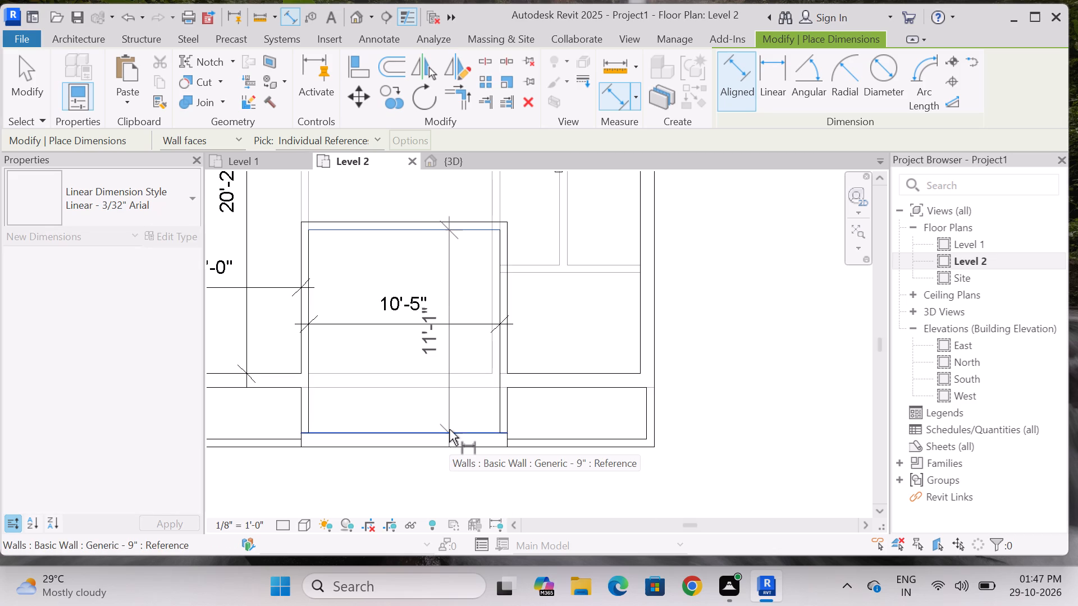
key("Escape")
key("Escape")
key("Escape")
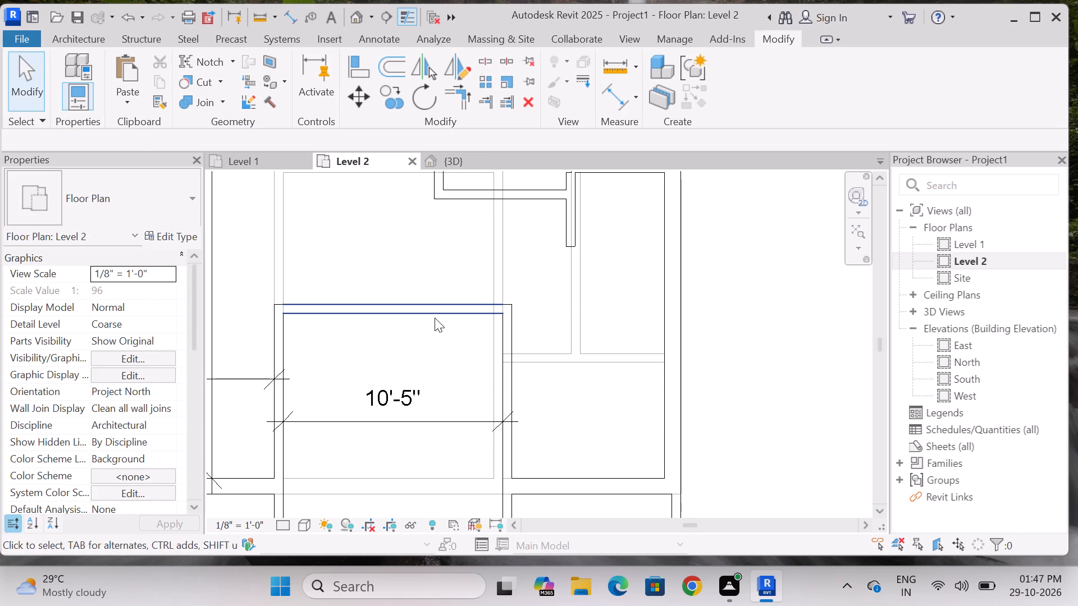
left_click(433, 316)
scroll(481, 336, "down", 3)
key("Escape")
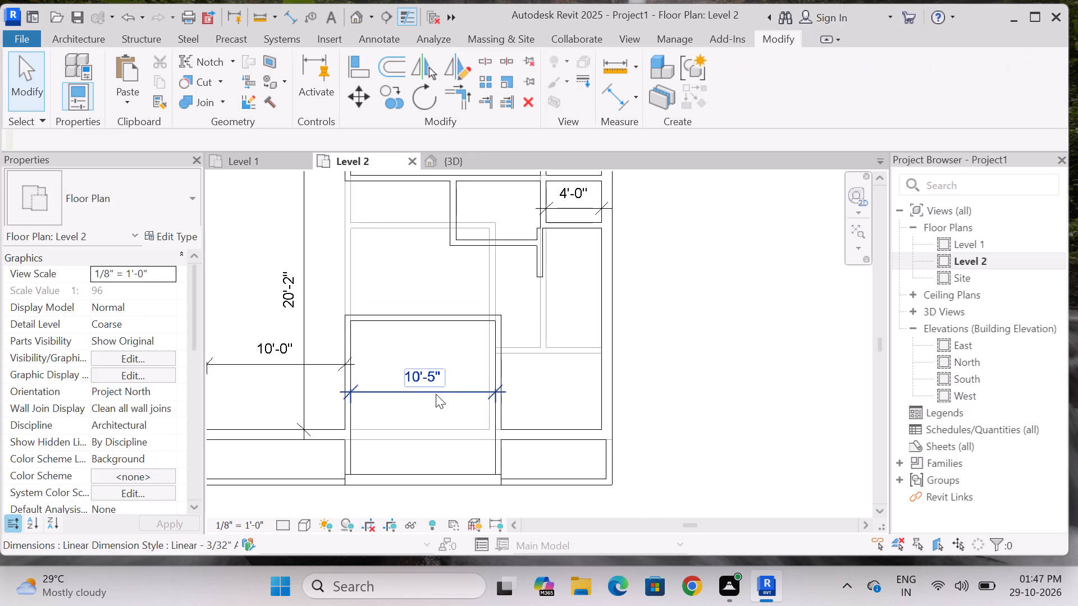
left_click(435, 393)
key("Delete")
Delete the wall closing the north side of the central southern bay.
left_click(401, 321)
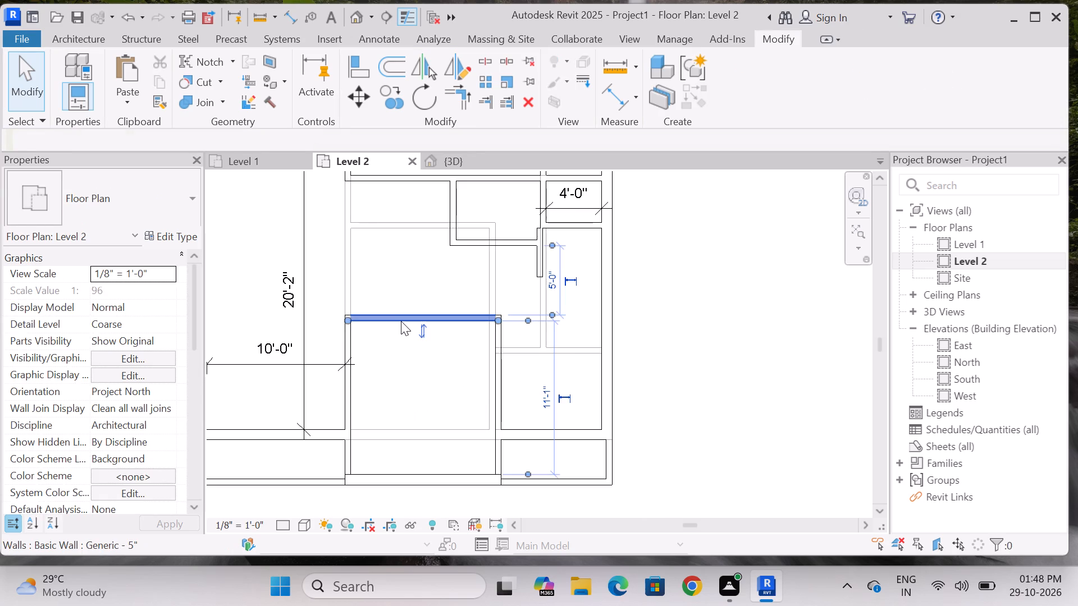
key("Delete")
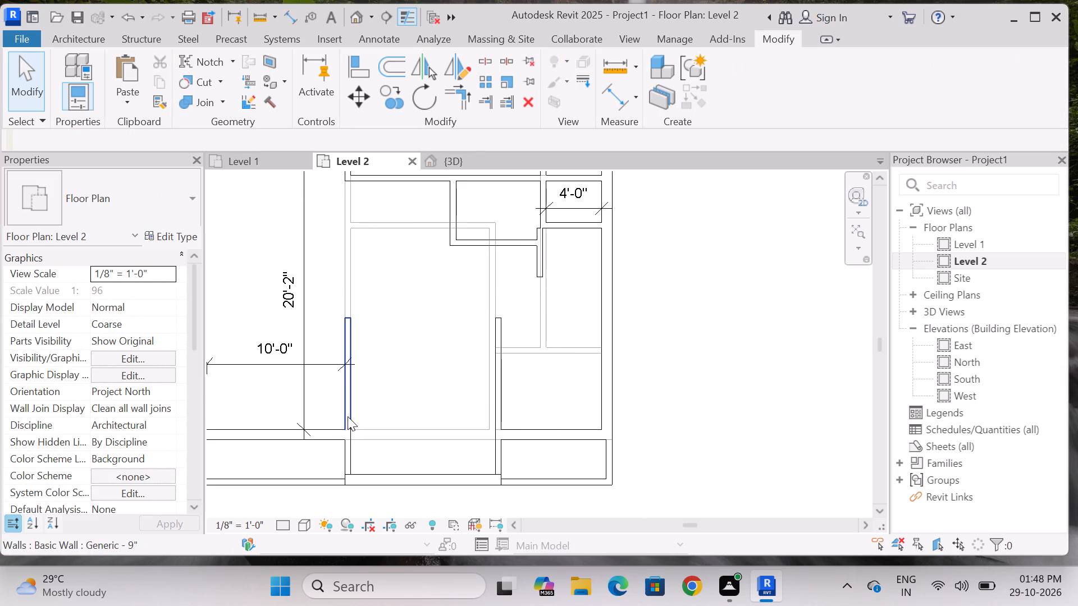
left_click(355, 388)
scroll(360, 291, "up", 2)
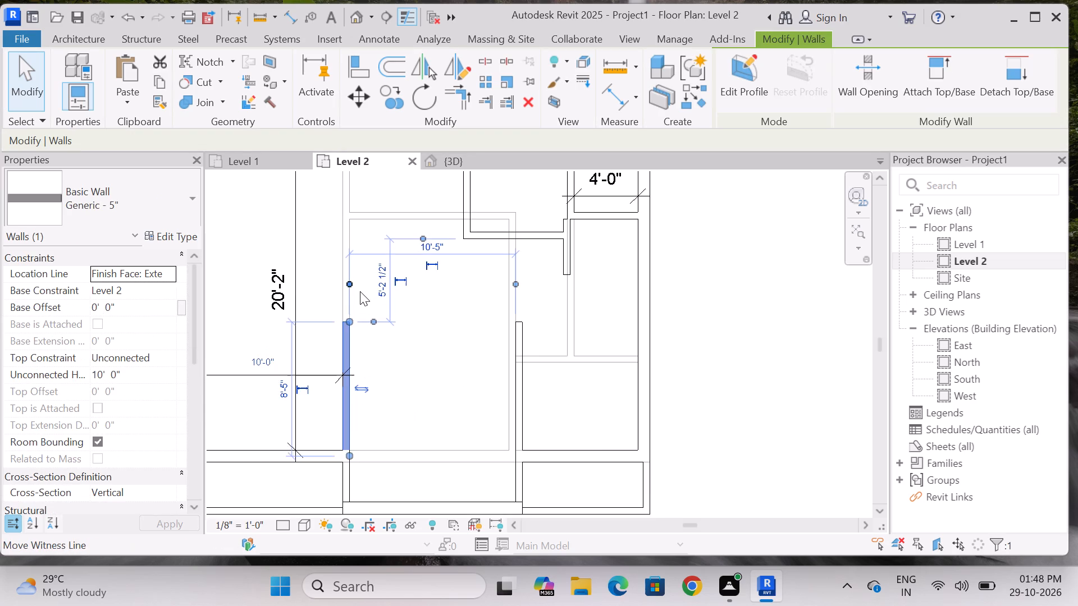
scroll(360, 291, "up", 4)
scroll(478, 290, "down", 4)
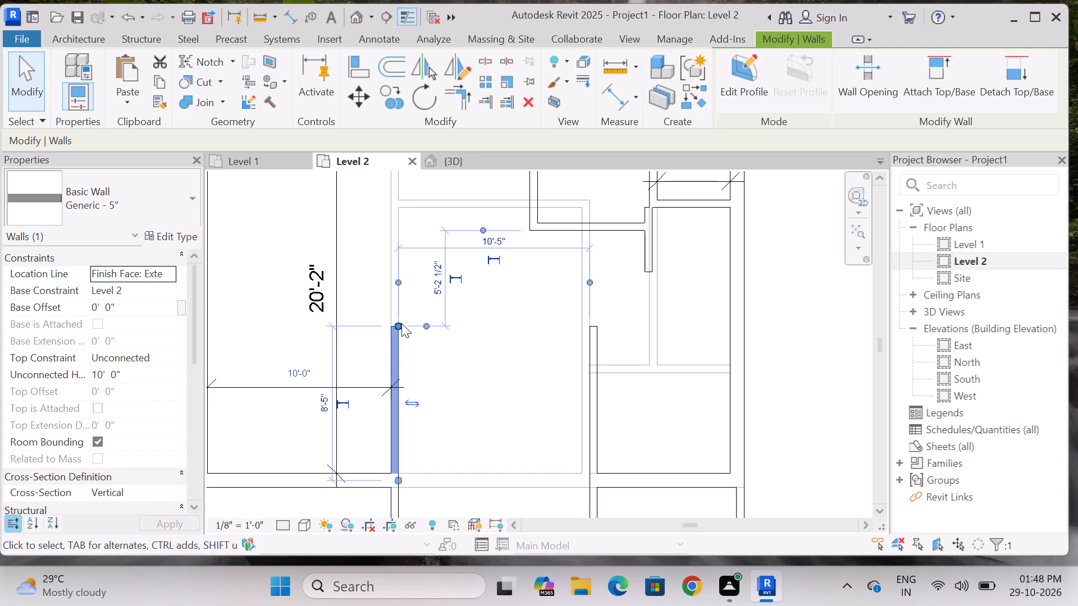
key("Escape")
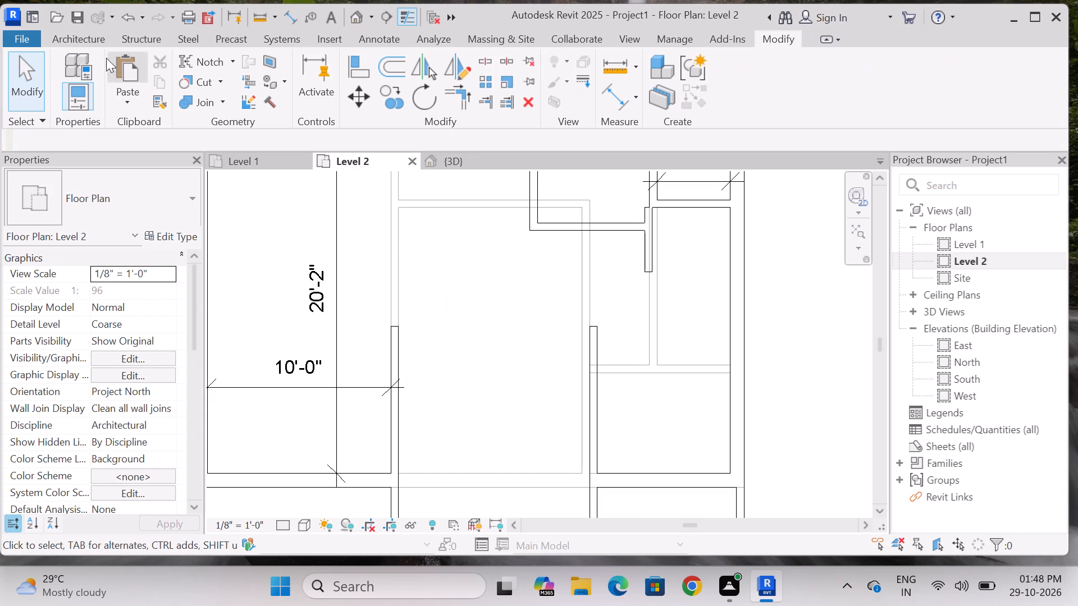
Draw a 10'-5" Generic - 5" wall between the north ends of the central bay's partitions, with its thickness flipped to the north.
left_click(88, 33)
left_click(75, 73)
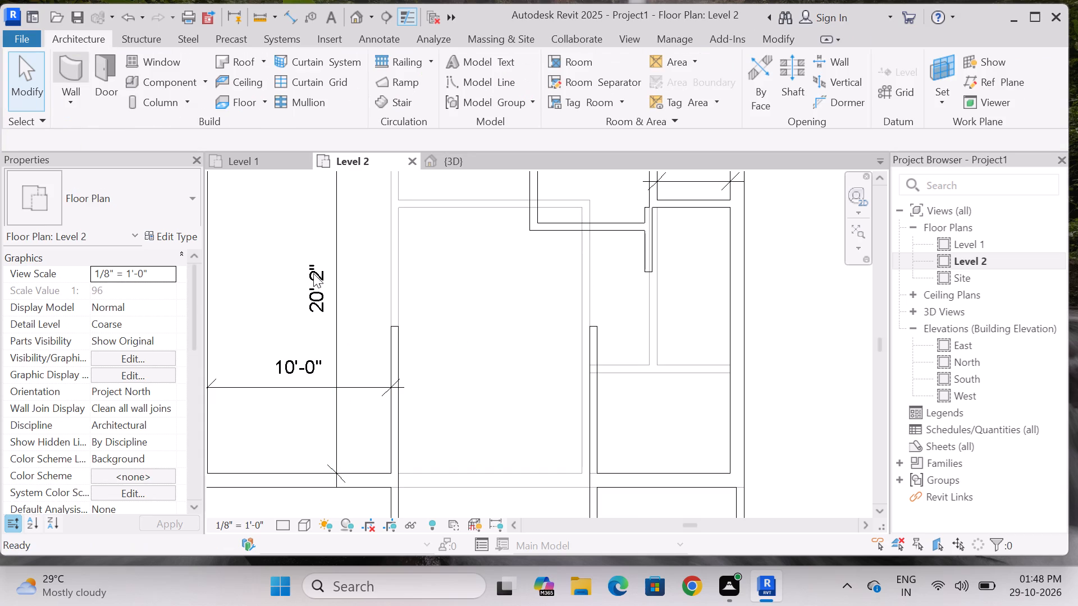
left_click(399, 327)
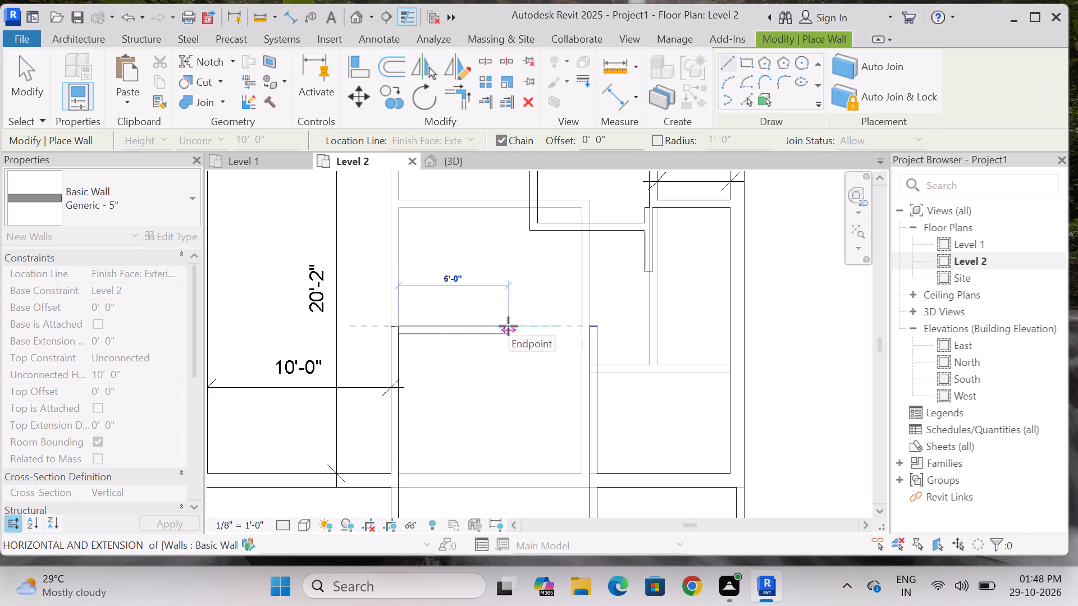
key("space")
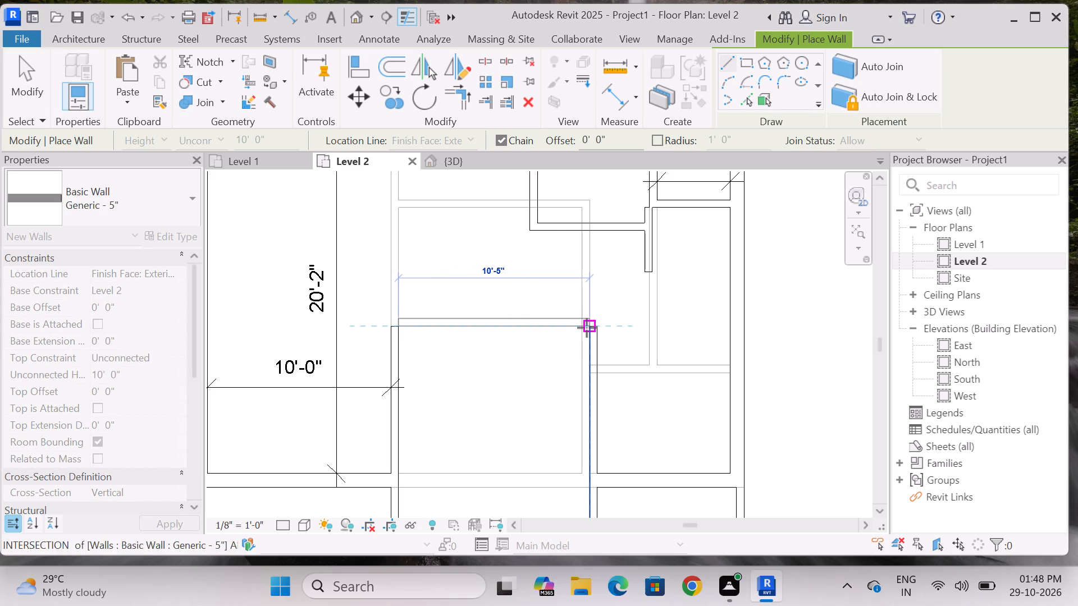
left_click(587, 328)
key("Escape")
key("Escape")
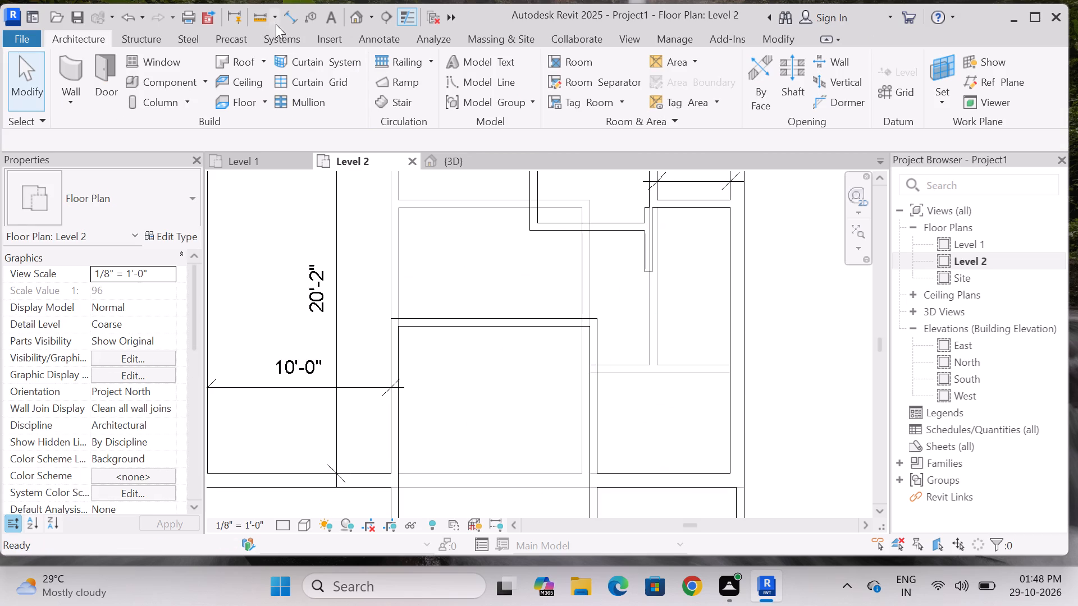
Measure the central southern bay's clear depth from the new north wall's inner face to the south wall's inner face.
left_click(287, 15)
scroll(507, 265, "down", 4)
scroll(505, 336, "up", 3)
left_click(515, 282)
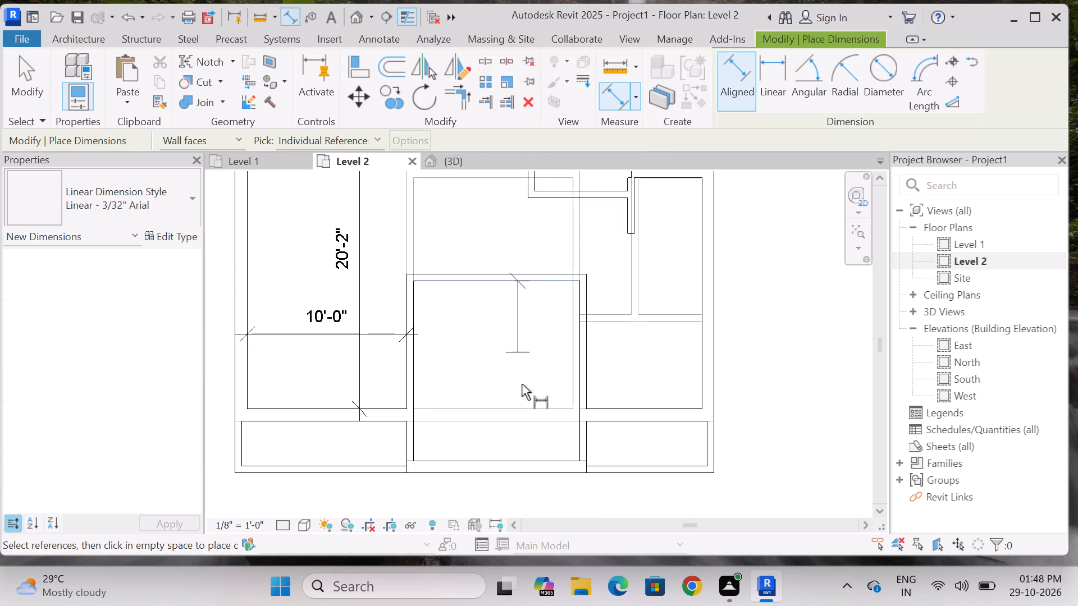
left_click(528, 454)
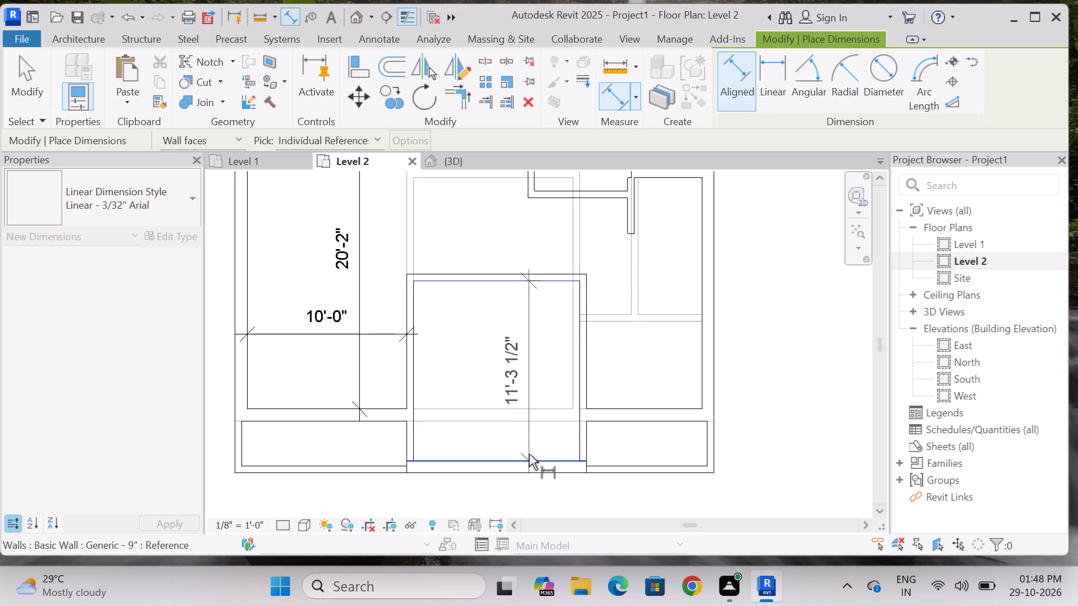
left_click(529, 454)
key("Escape")
key("Escape")
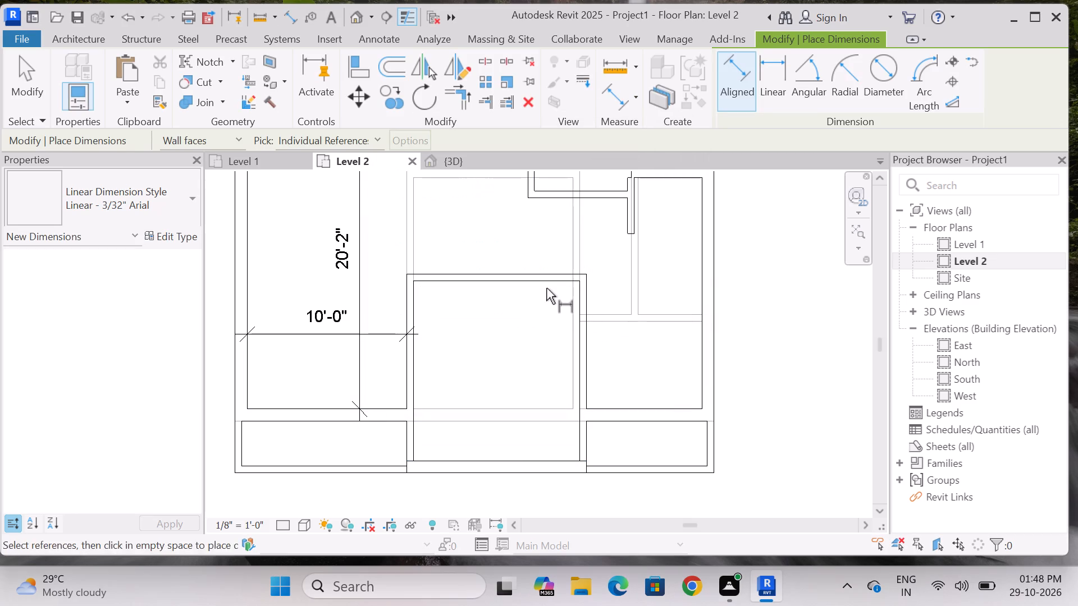
Measure the central southern bay's clear depth and clear width with aligned dimensions between the inner wall faces.
left_click(536, 282)
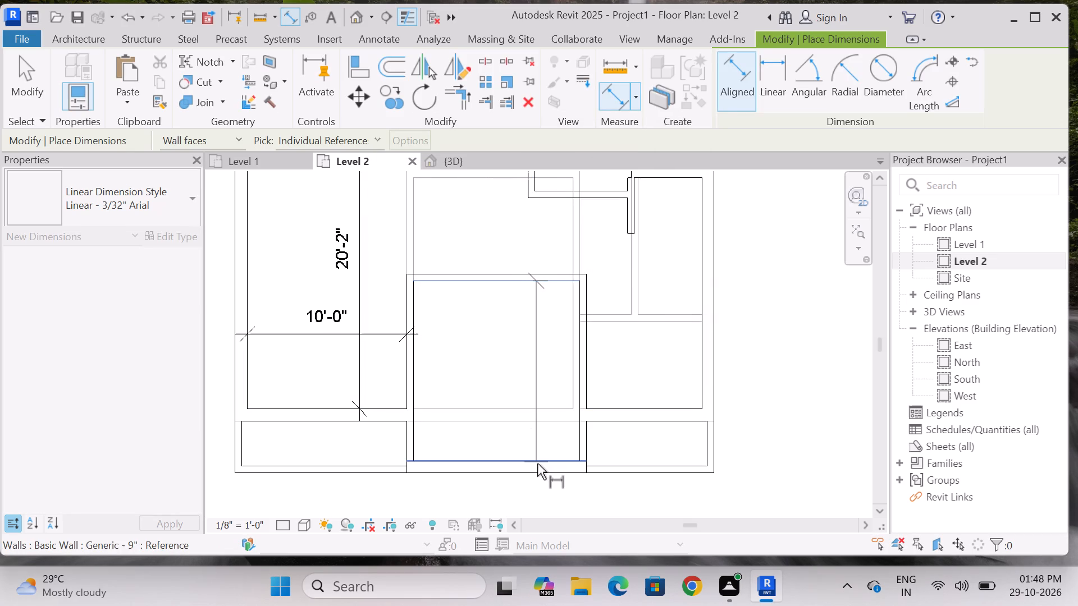
left_click(537, 463)
left_click(535, 448)
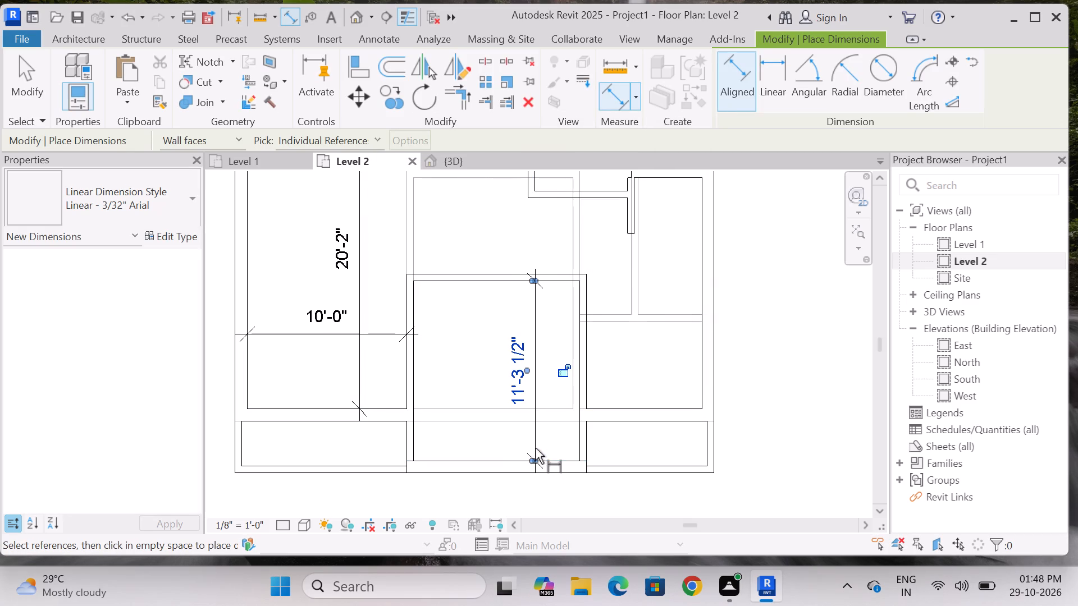
left_click(412, 296)
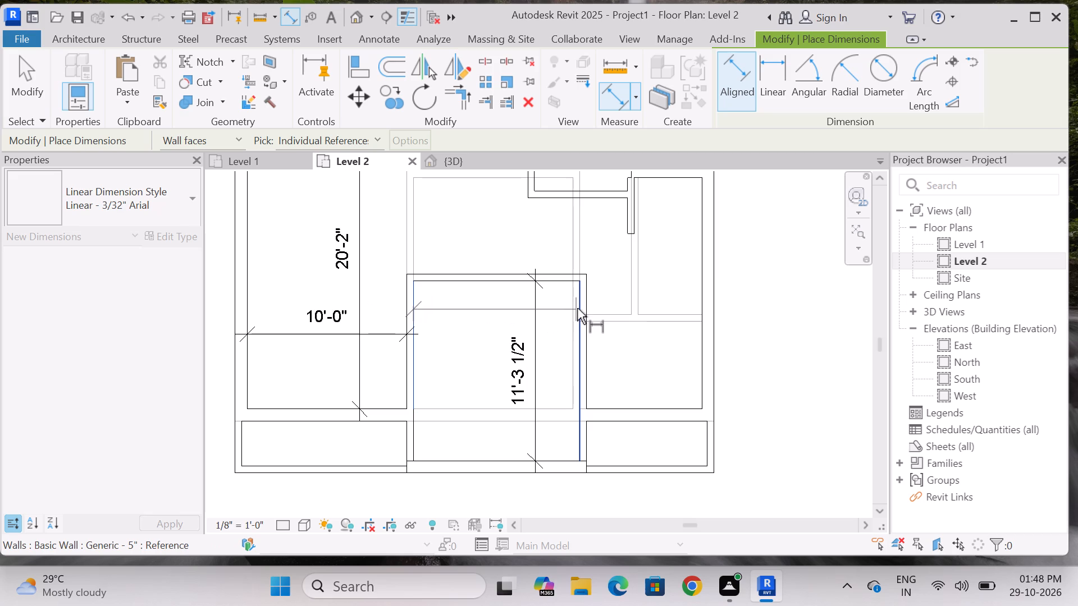
scroll(579, 298, "up", 4)
left_click(580, 288)
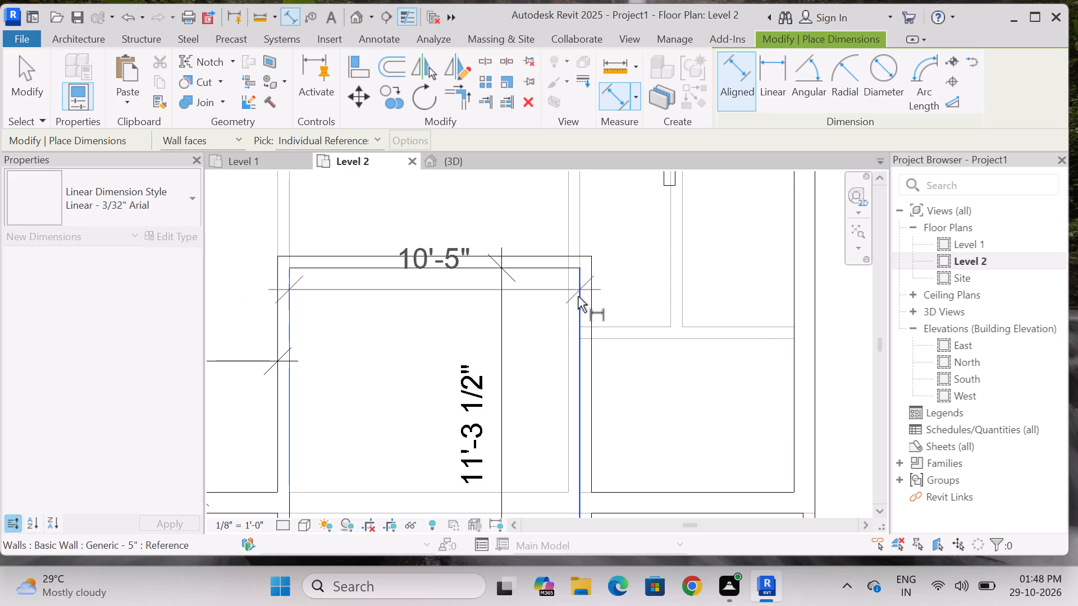
left_click(543, 327)
key("Escape")
scroll(543, 244, "down", 5)
key("Escape")
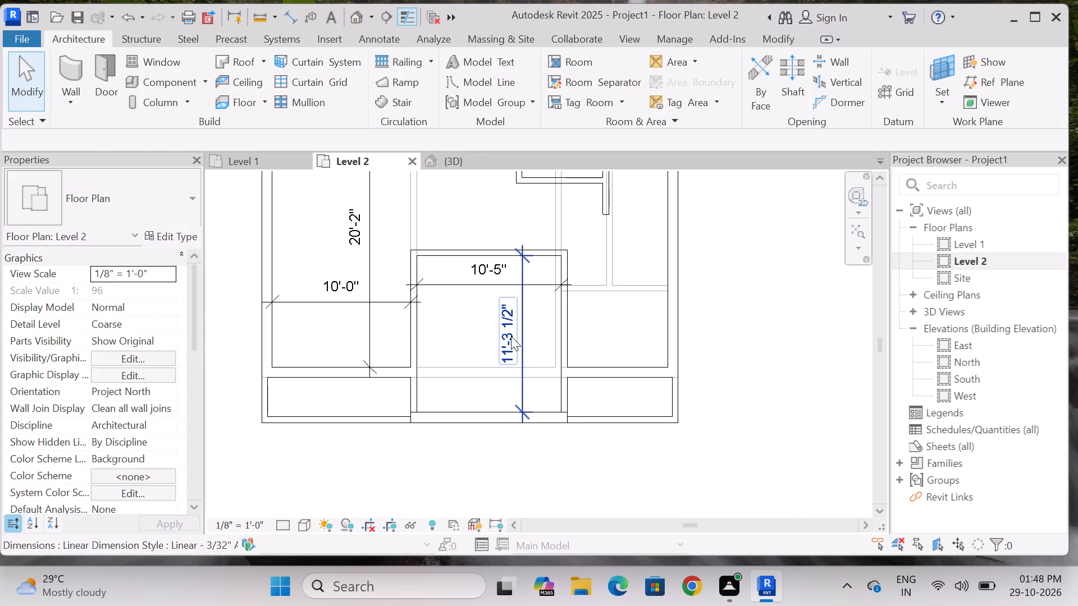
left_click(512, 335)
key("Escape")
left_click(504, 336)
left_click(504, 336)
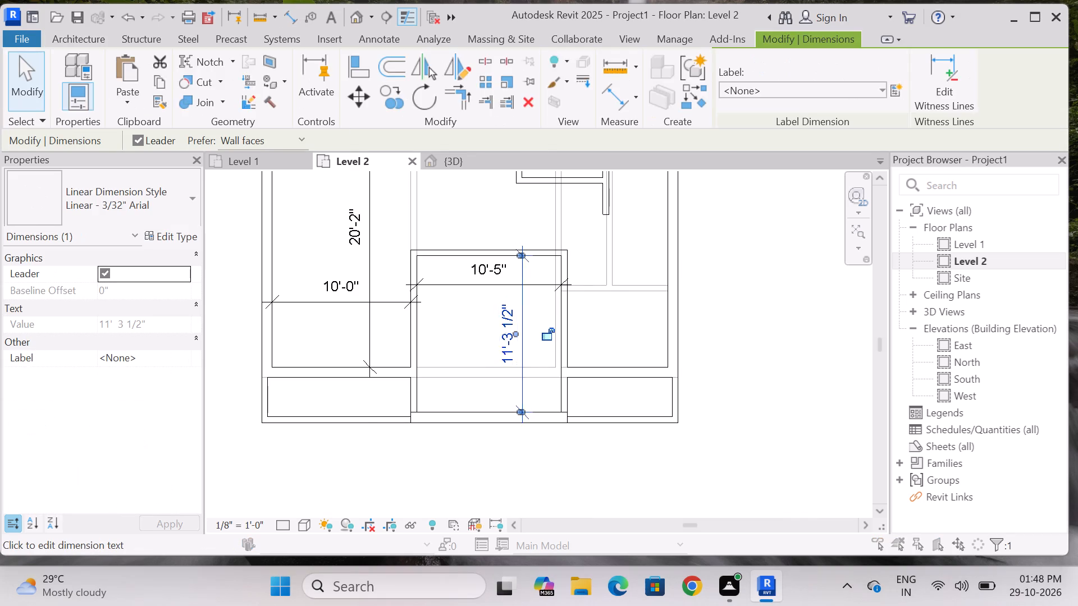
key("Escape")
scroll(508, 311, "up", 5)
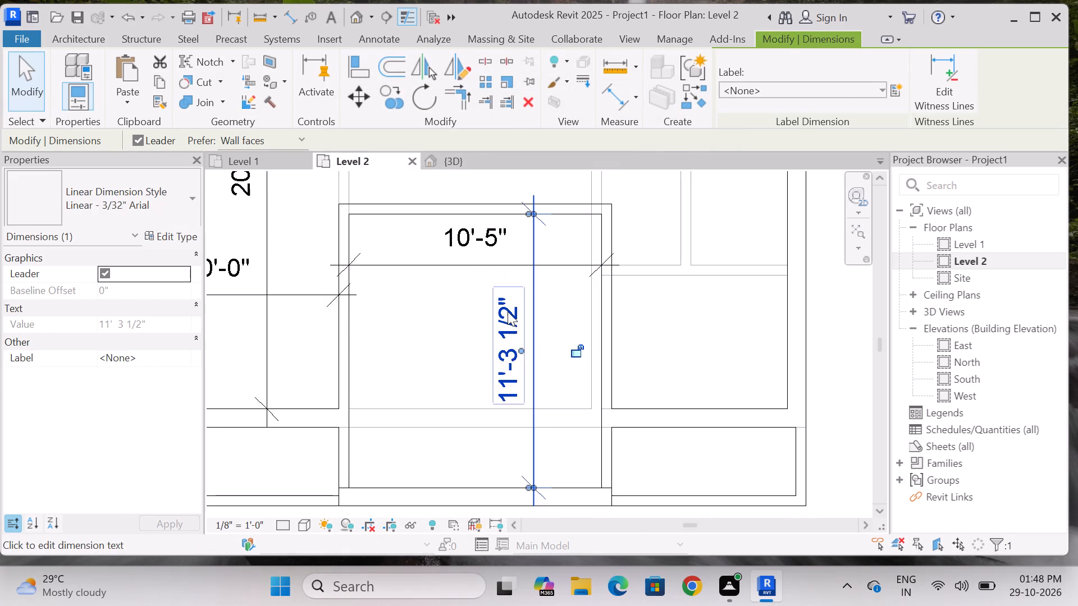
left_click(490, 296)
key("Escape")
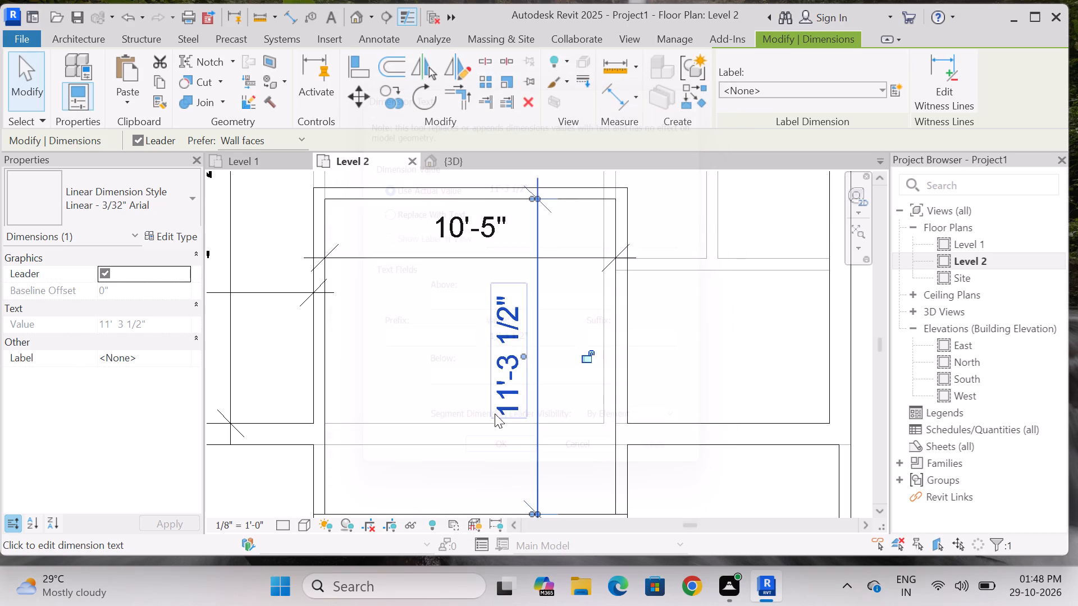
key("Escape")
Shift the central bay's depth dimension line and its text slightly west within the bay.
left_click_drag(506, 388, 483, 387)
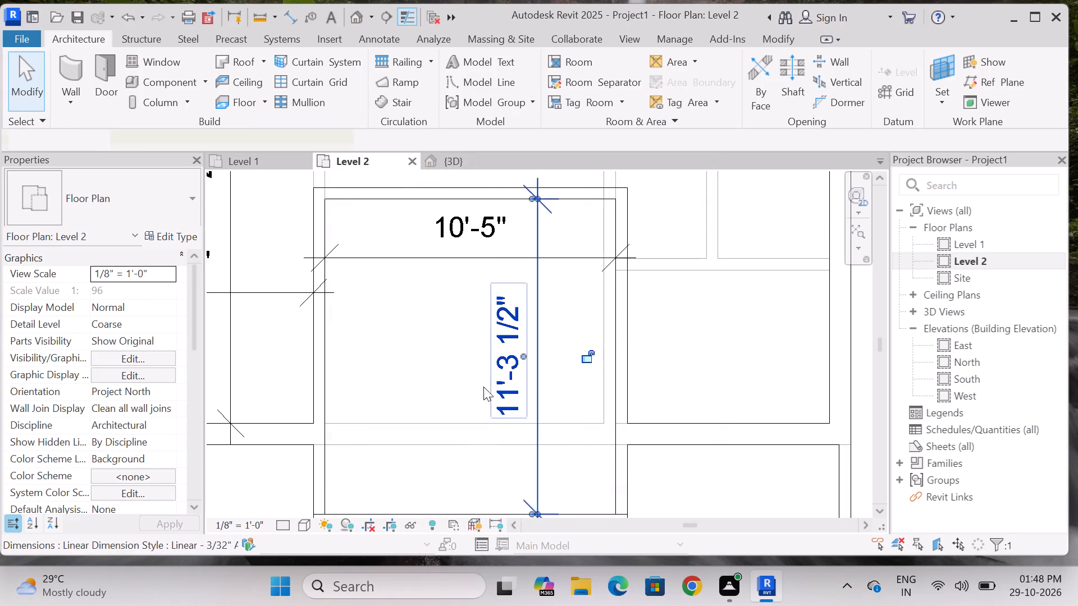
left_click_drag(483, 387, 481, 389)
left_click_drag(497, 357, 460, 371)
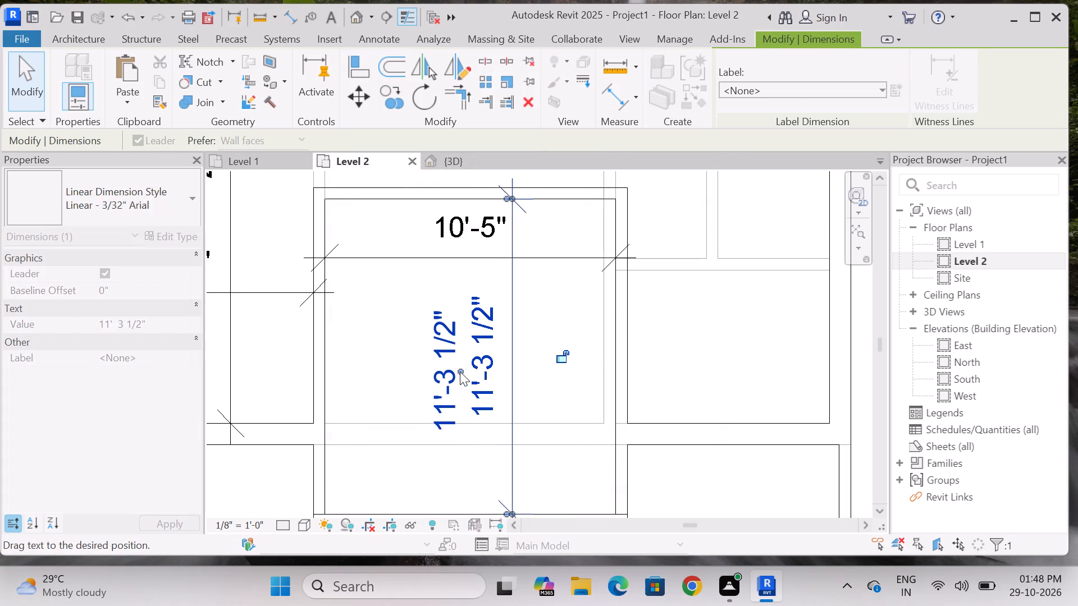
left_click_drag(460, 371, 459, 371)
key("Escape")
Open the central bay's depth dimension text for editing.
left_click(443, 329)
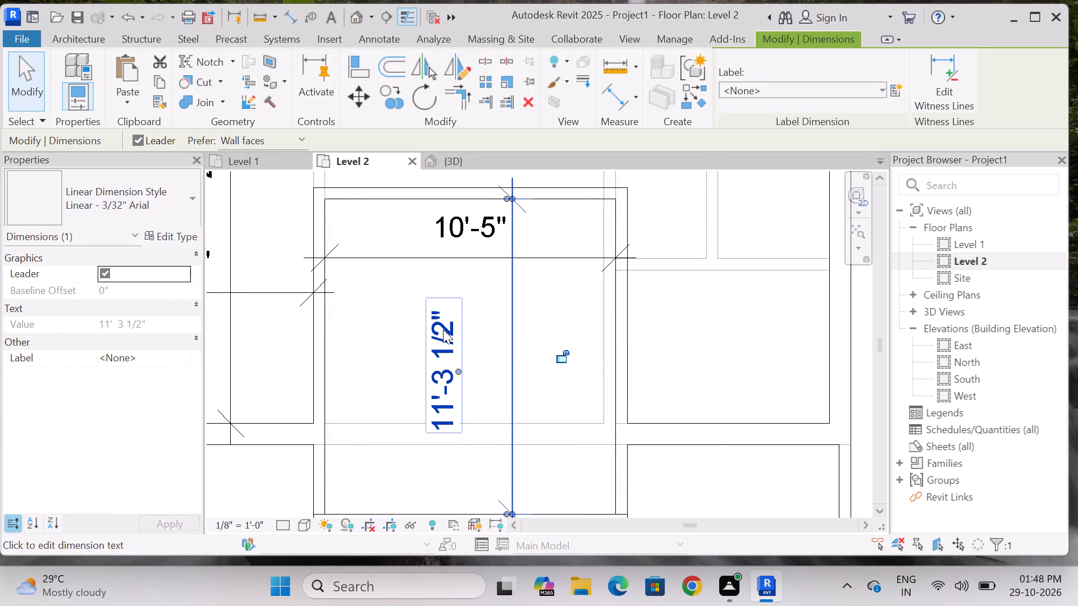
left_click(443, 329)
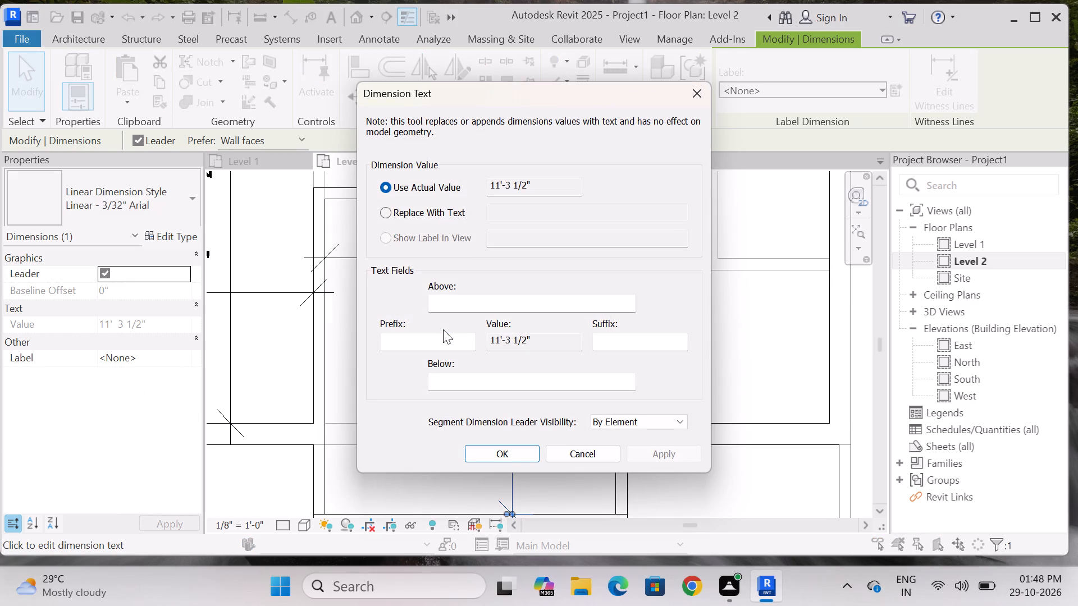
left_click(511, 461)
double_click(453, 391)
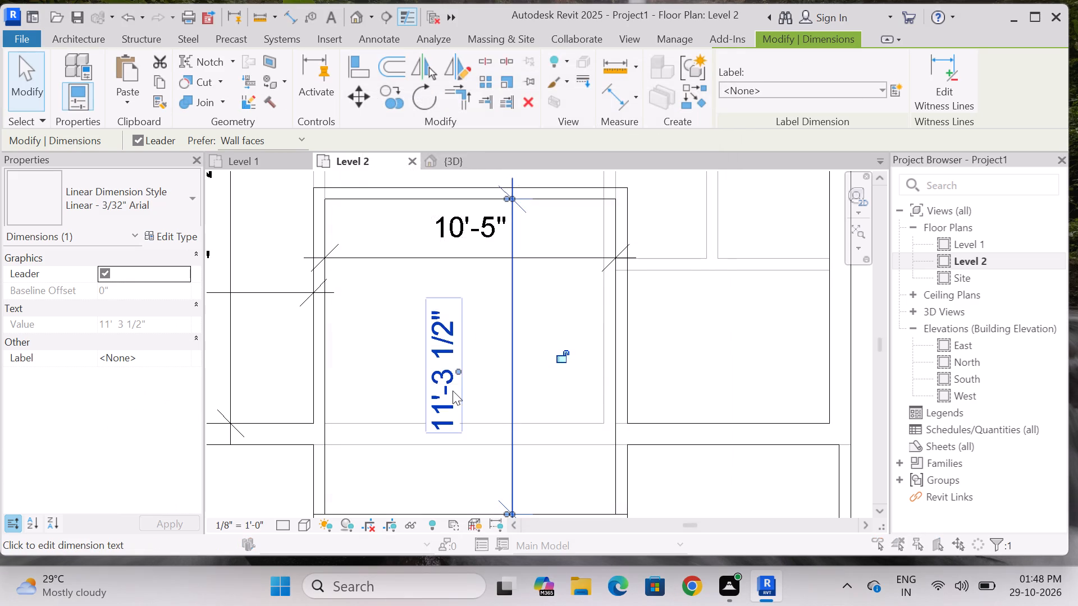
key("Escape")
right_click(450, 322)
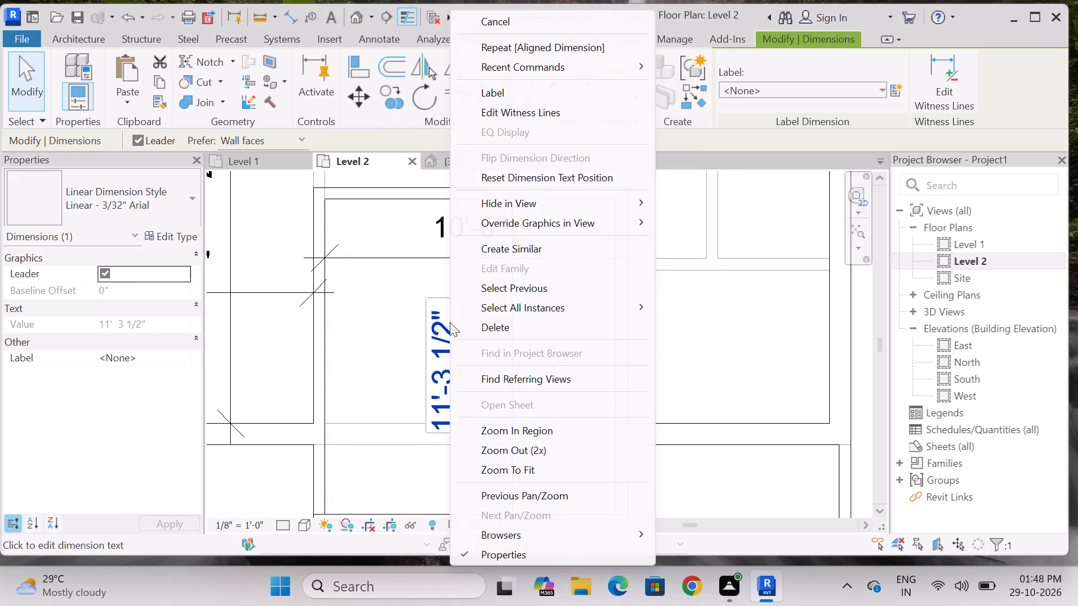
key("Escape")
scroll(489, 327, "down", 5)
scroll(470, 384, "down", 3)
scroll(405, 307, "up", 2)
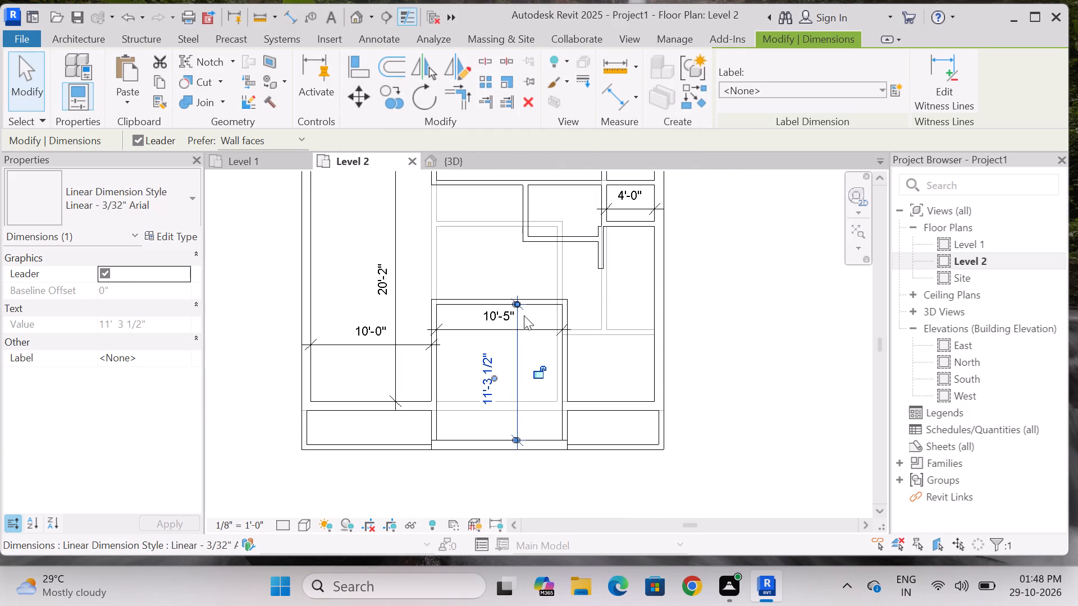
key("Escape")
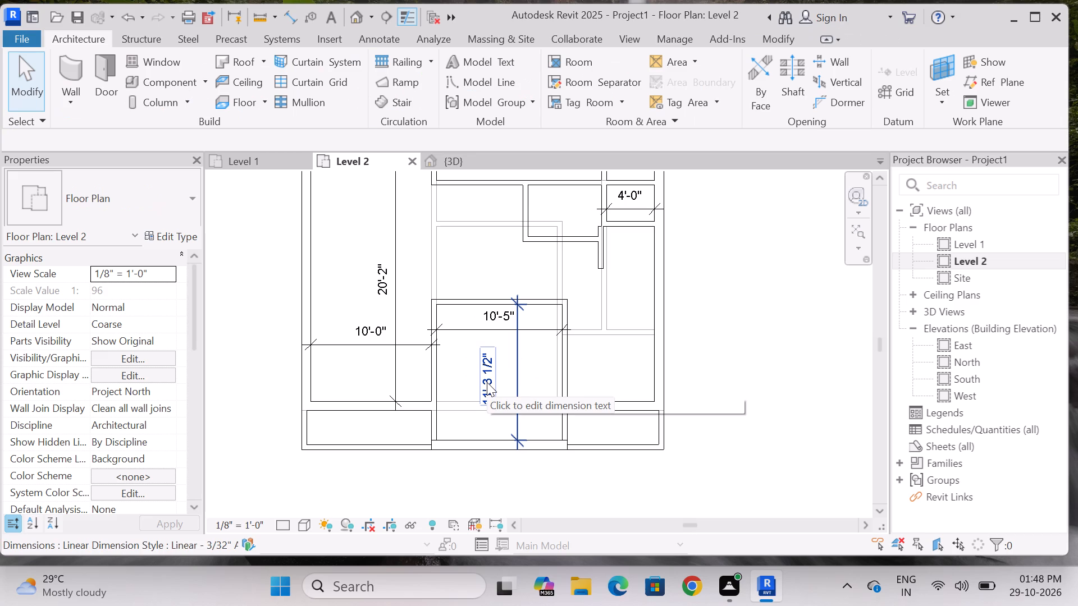
Measure between two points along the central bay's east partition, from the north wall's inner face to the south wall's.
left_click(262, 9)
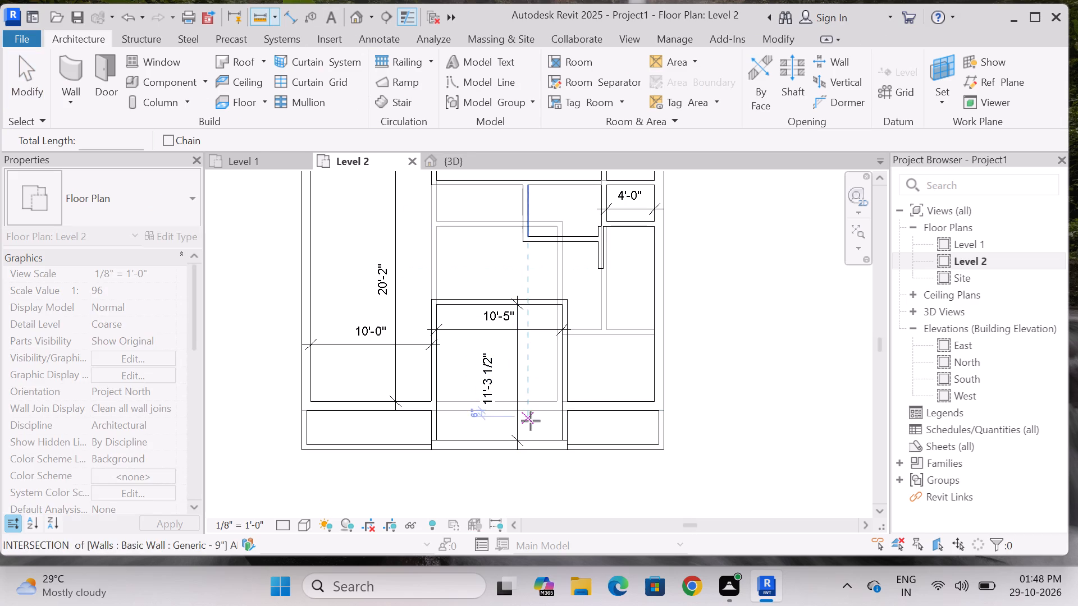
left_click(562, 306)
scroll(556, 469, "up", 3)
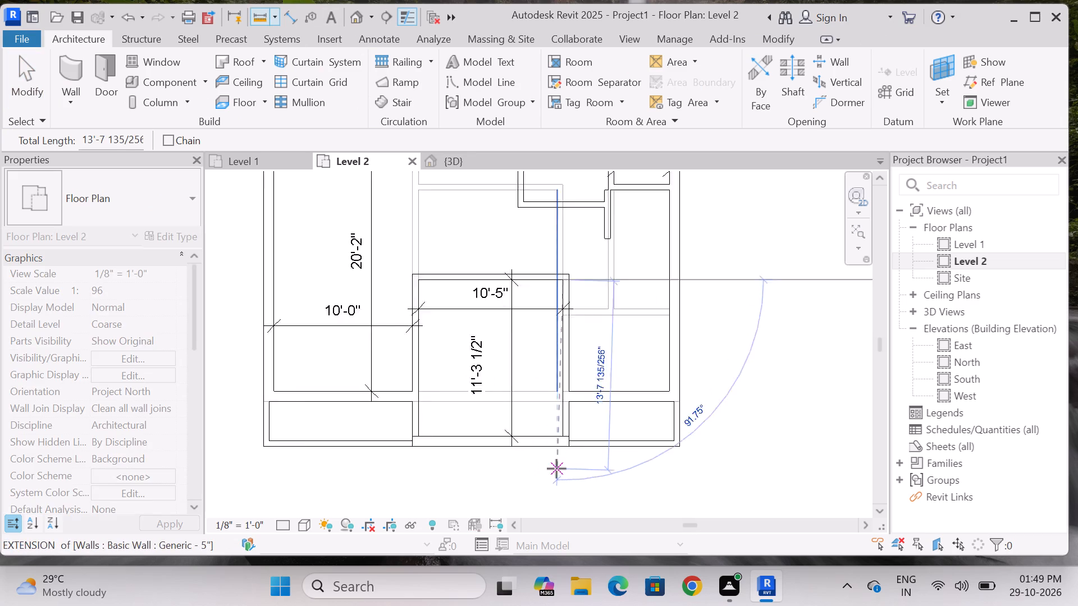
left_click(565, 426)
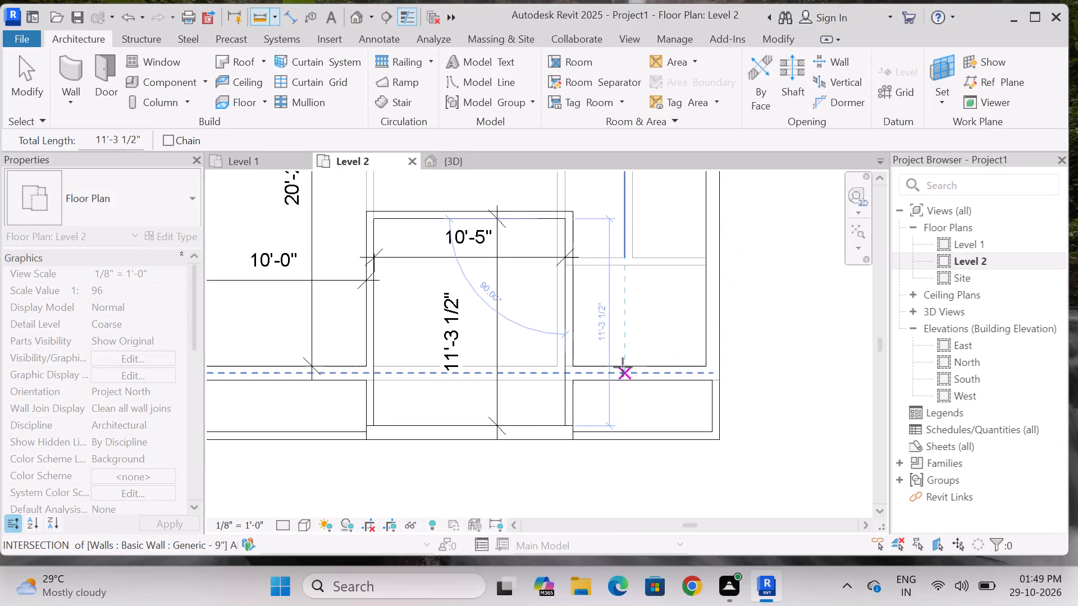
key("Escape")
key("Escape")
key("Escape")
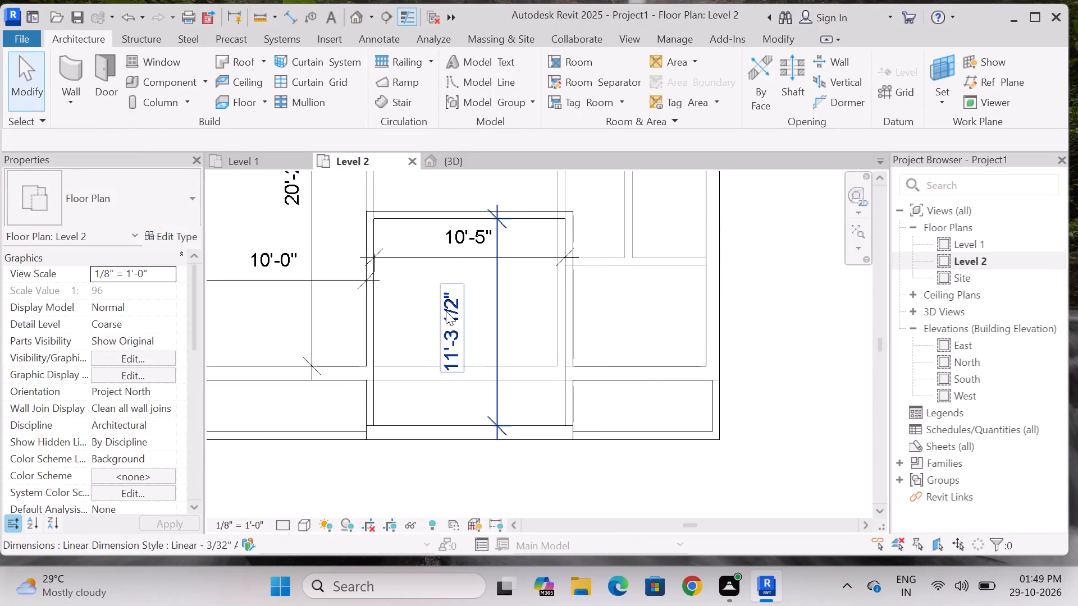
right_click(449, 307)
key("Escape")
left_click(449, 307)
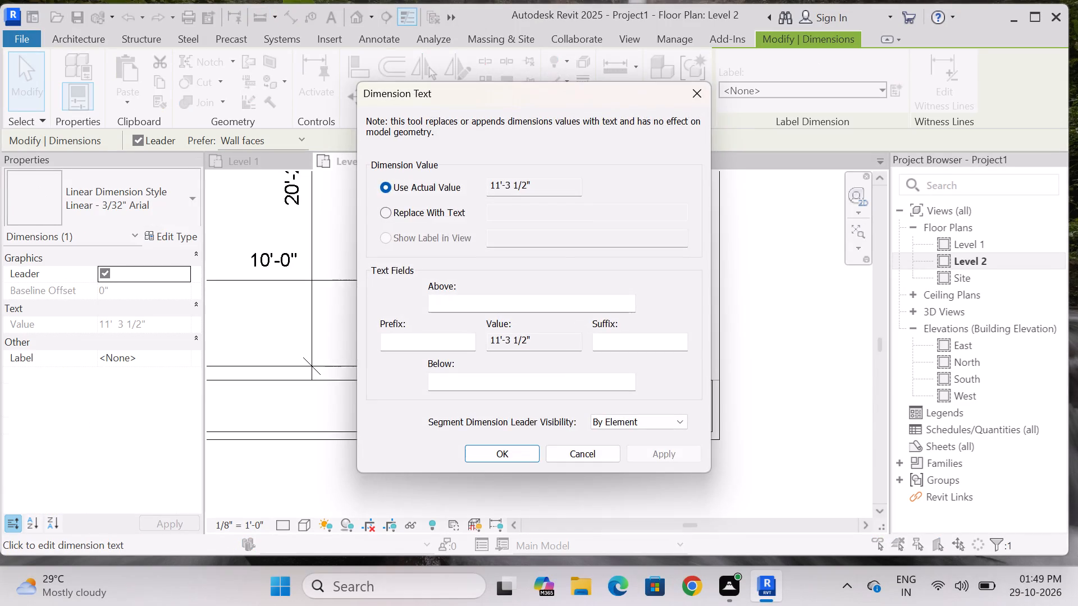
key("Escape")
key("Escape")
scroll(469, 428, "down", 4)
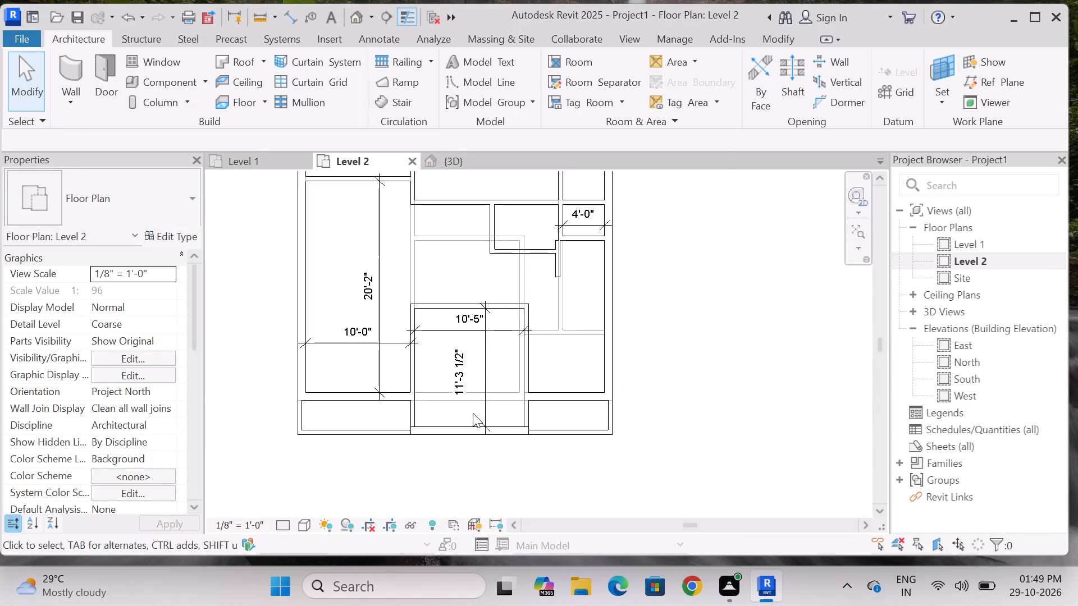
Delete the central southern bay's depth and width dimensions.
left_click(464, 383)
key("Delete")
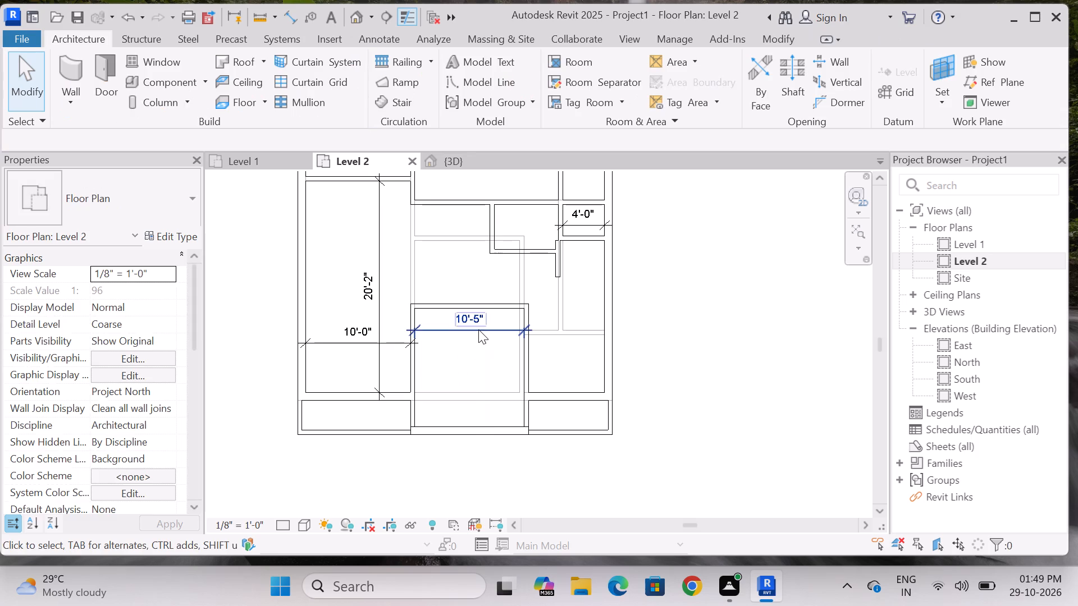
left_click(479, 327)
key("Delete")
Move the central southern bay's north wall farther north to make the bay's clear depth 12'-8".
left_click(468, 306)
scroll(468, 290, "up", 7)
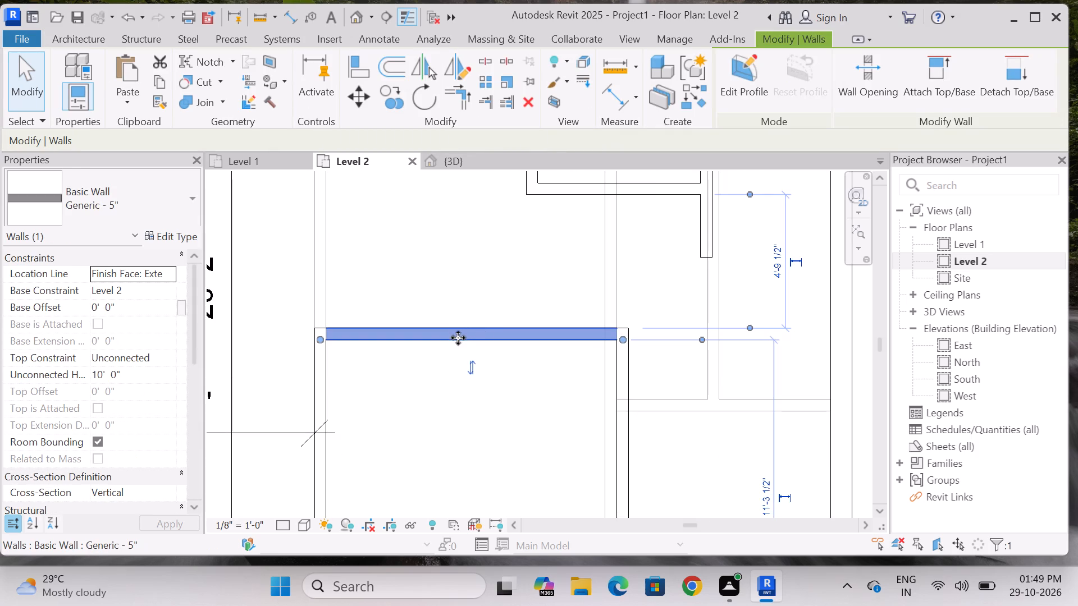
left_click_drag(456, 335, 460, 296)
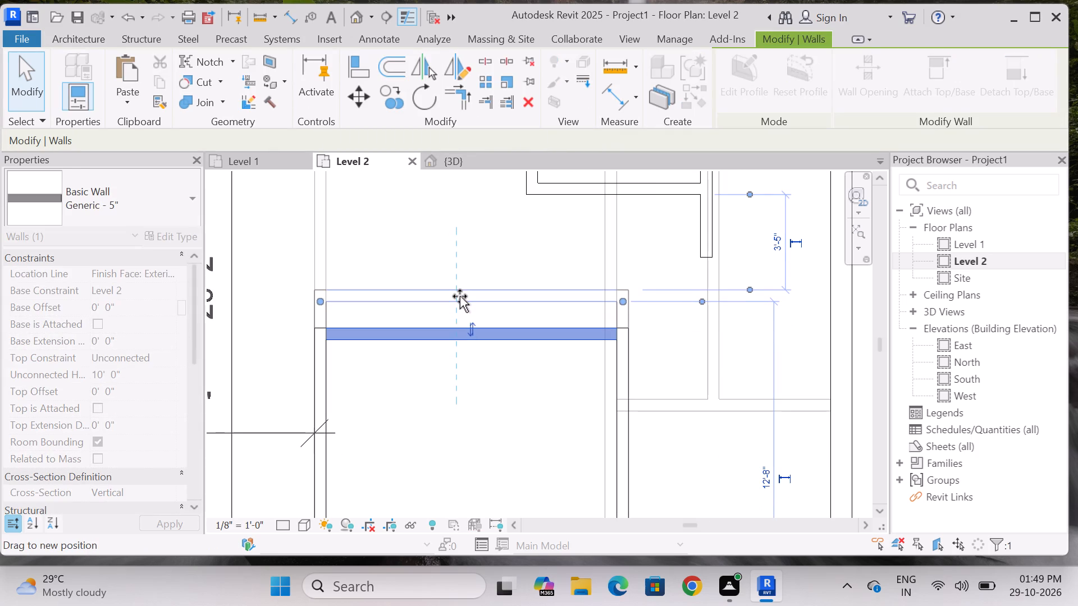
left_click_drag(460, 296, 460, 297)
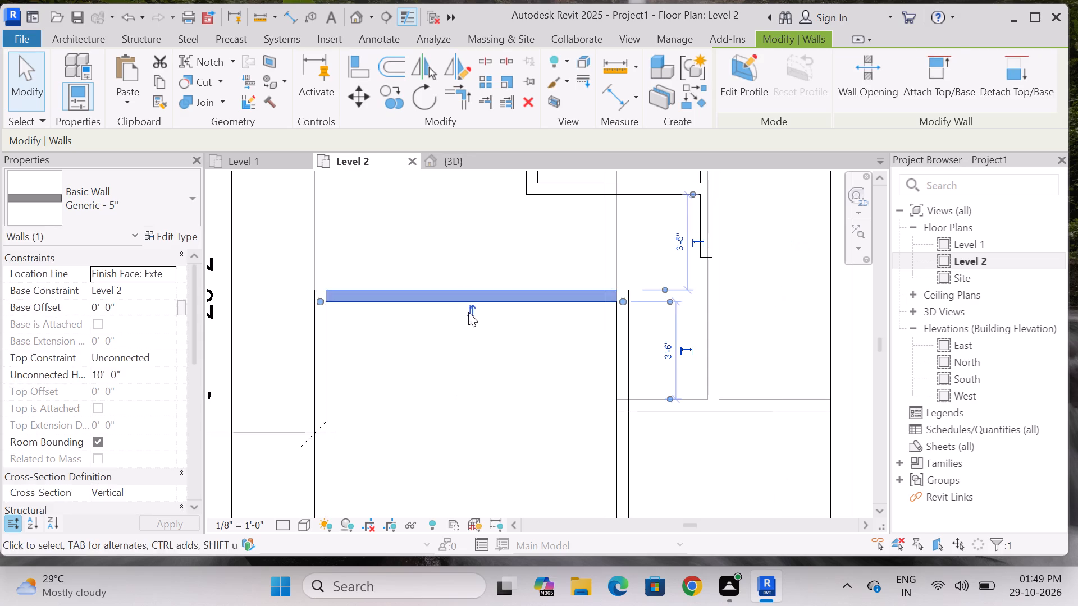
key("Escape")
Measure the central southern bay's clear depth and width again with aligned dimensions between the inner wall faces.
scroll(522, 263, "down", 10)
scroll(522, 246, "up", 3)
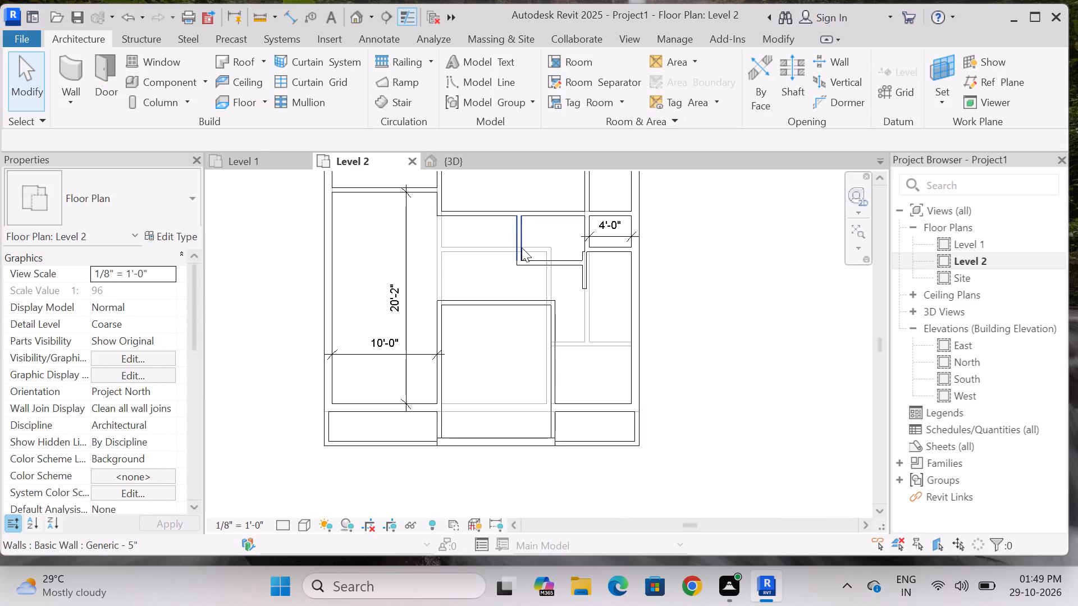
left_click(294, 13)
left_click(509, 308)
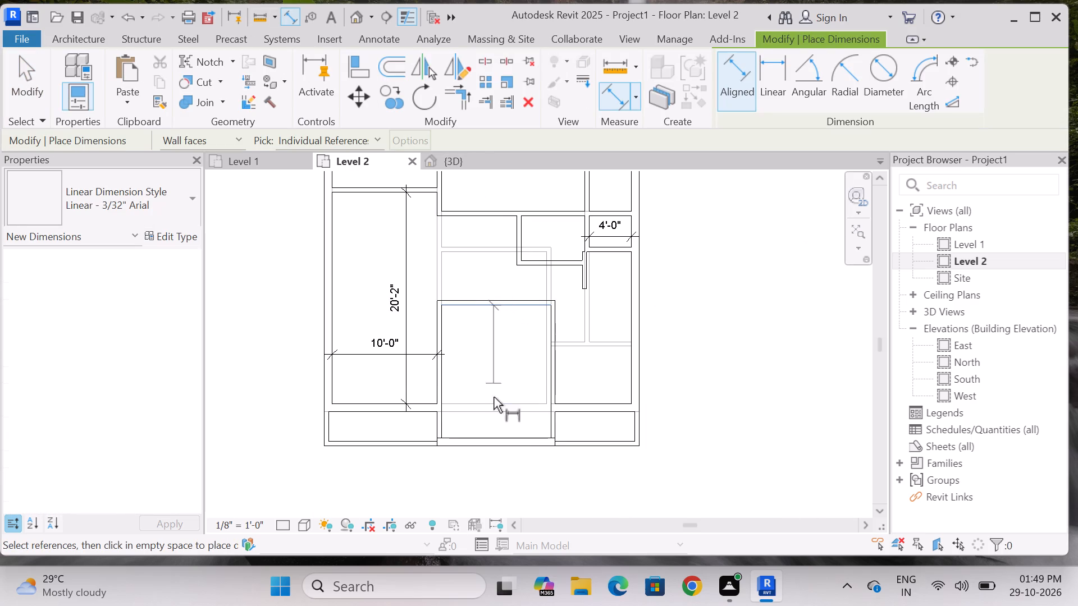
left_click(500, 437)
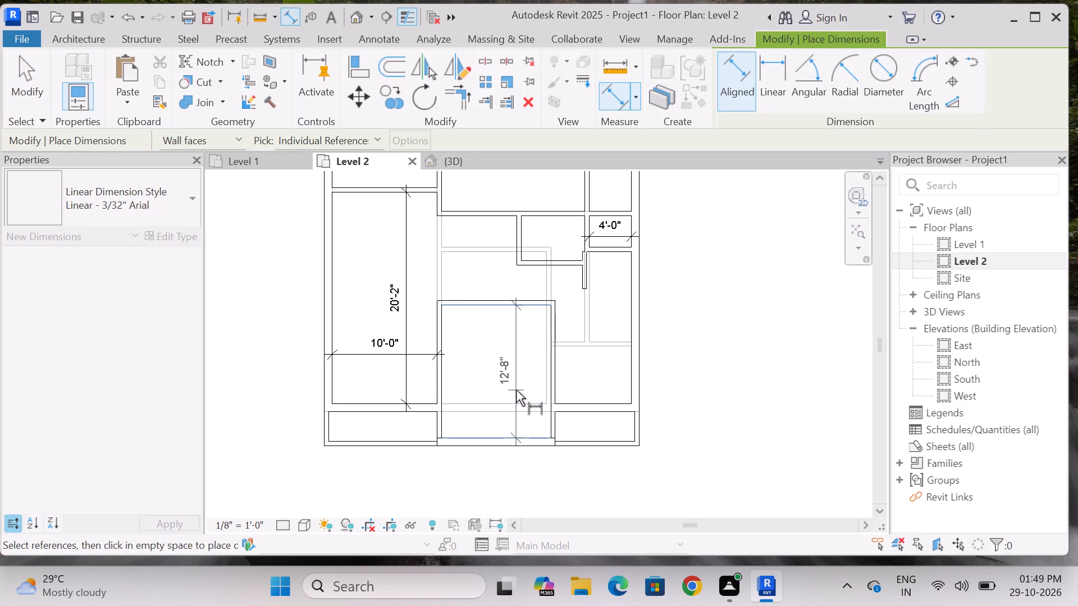
left_click(516, 390)
left_click_drag(442, 328, 454, 330)
left_click(549, 329)
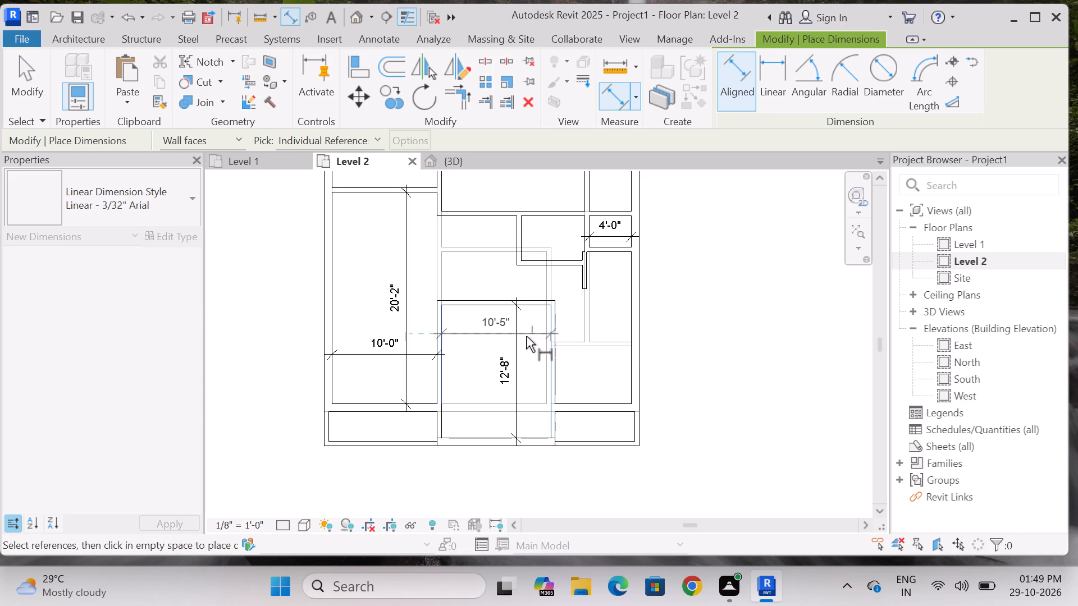
left_click(524, 338)
key("Escape")
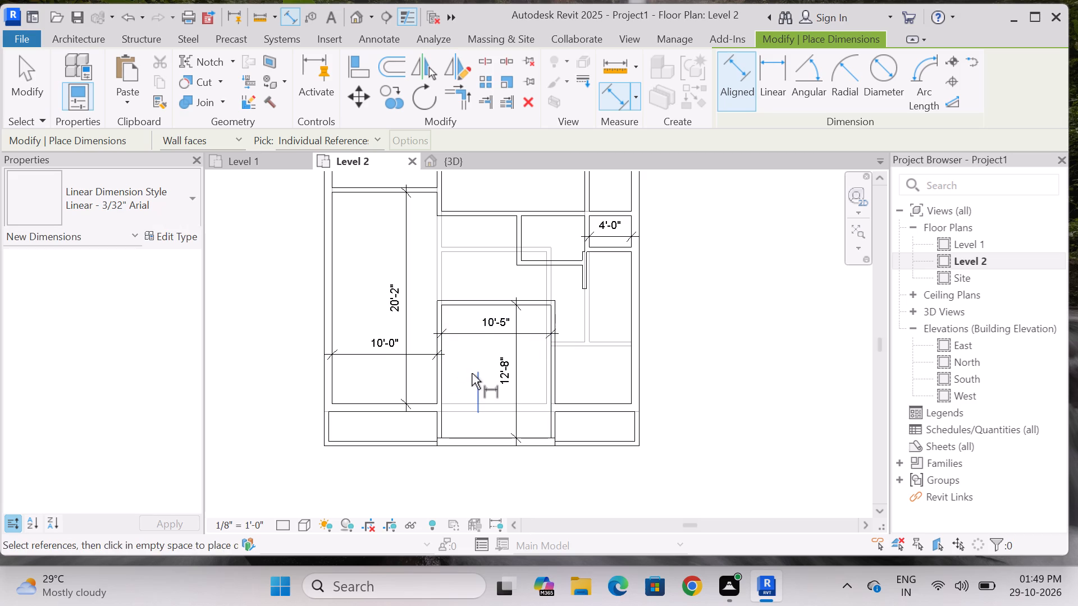
scroll(472, 373, "down", 1)
scroll(482, 379, "up", 2)
key("Escape")
key("Escape")
Delete the width and depth dimensions placed in the central southern bay.
left_click(496, 324)
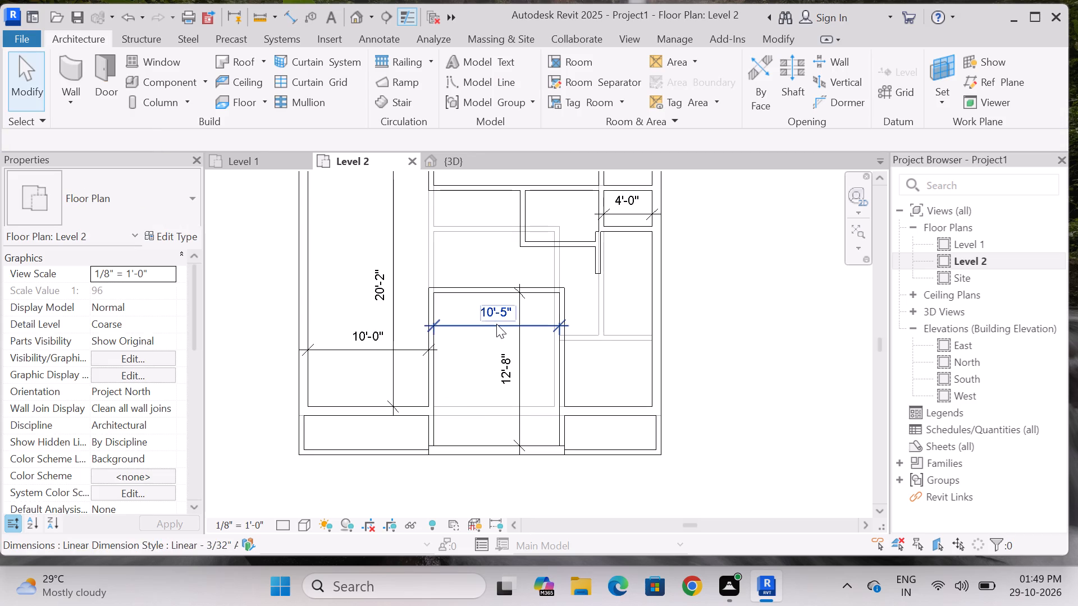
key("Delete")
left_click(510, 359)
key("Delete")
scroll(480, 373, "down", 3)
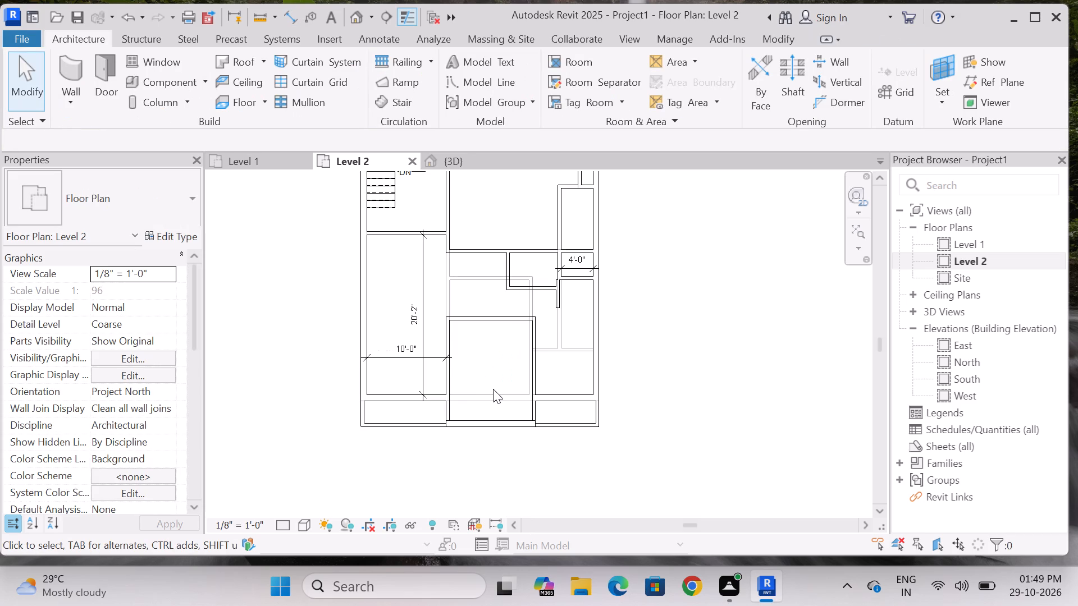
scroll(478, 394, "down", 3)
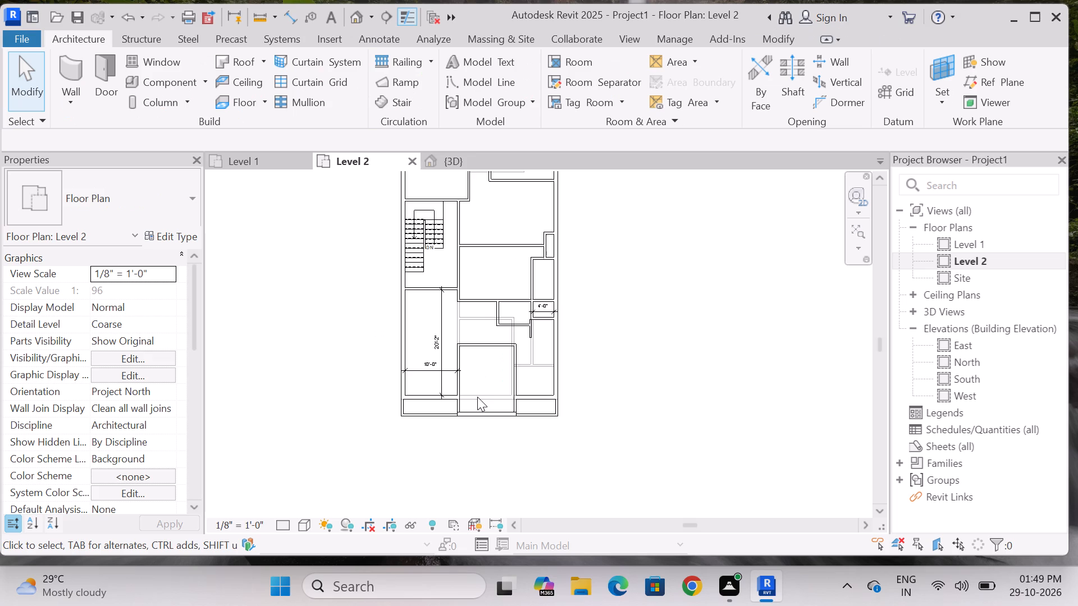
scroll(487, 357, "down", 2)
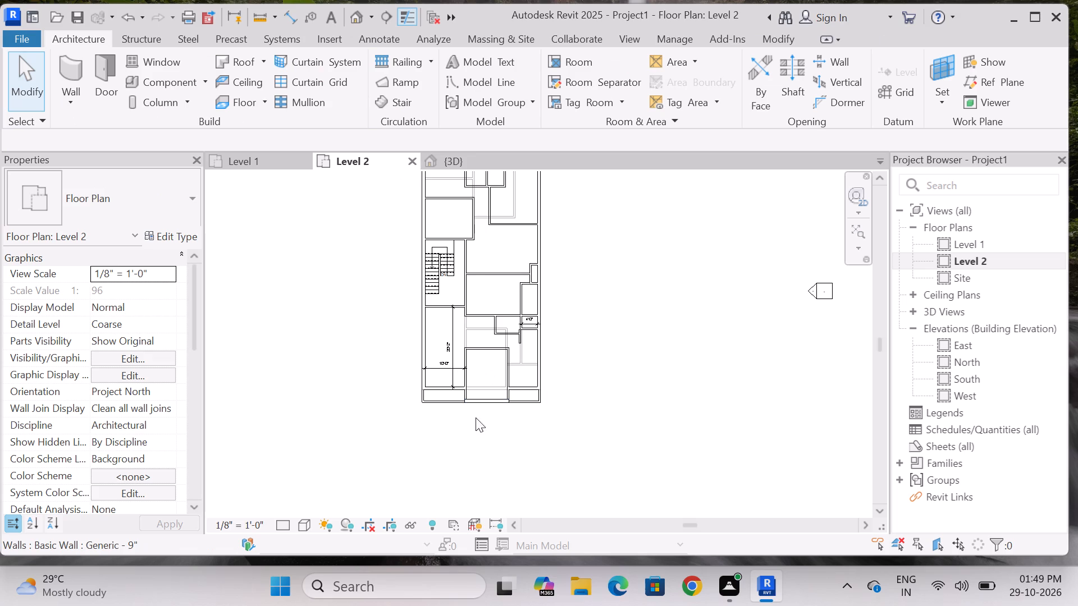
Look over the Level 2 wall layout, from the northern rooms down to the southern bays.
scroll(477, 415, "down", 5)
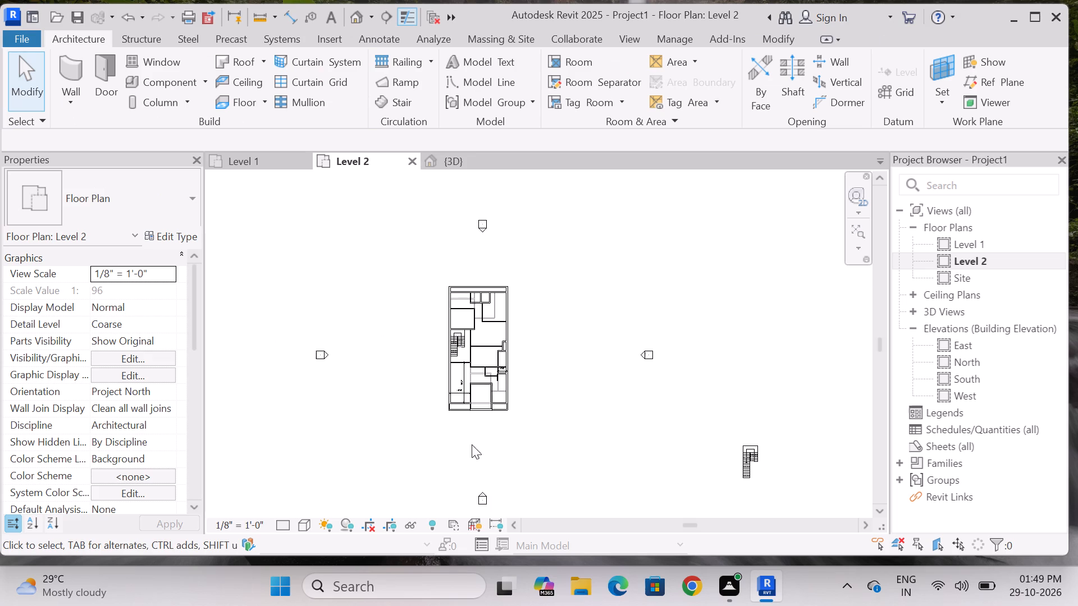
scroll(481, 397, "down", 3)
scroll(479, 361, "up", 6)
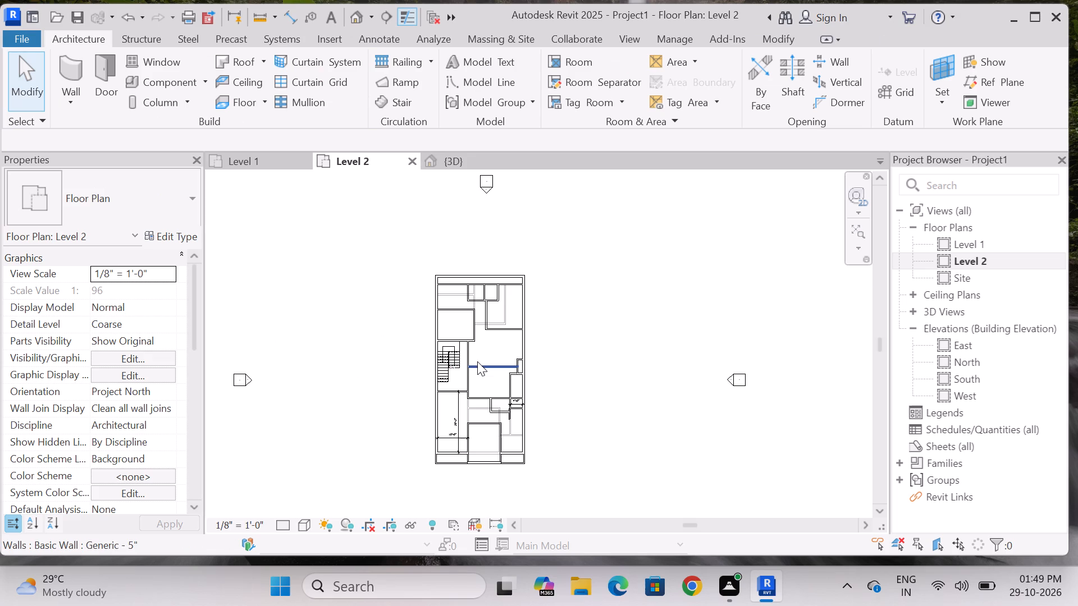
scroll(477, 371, "down", 2)
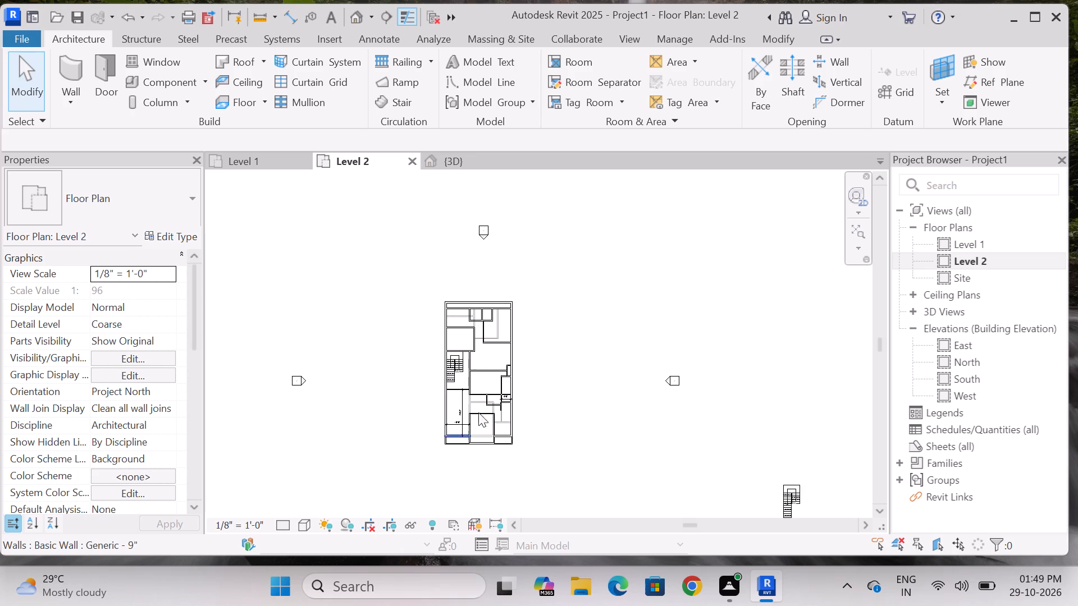
scroll(482, 338, "up", 4)
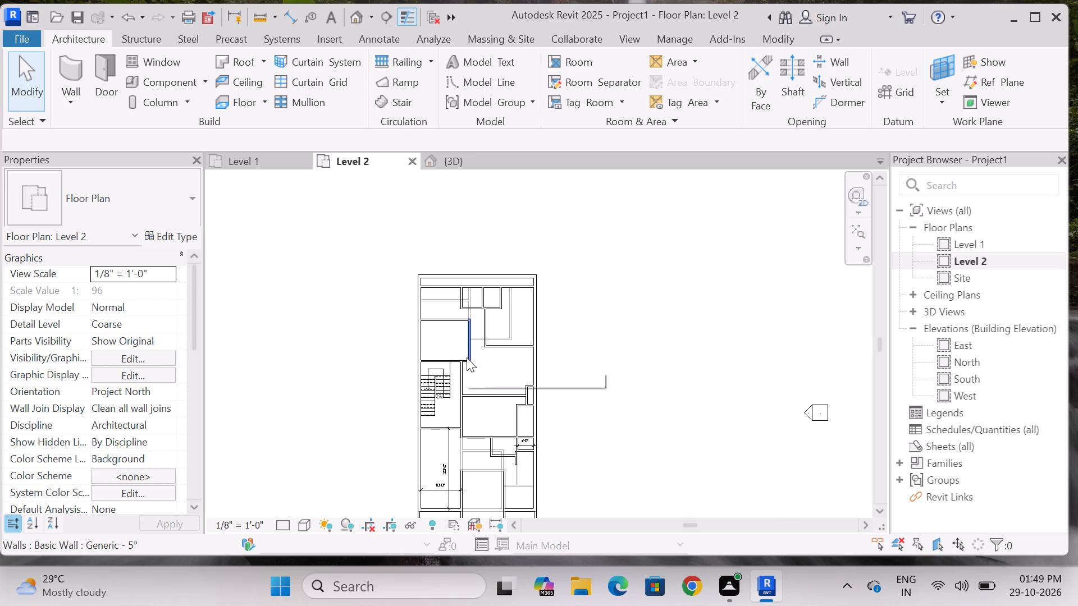
scroll(463, 342, "up", 4)
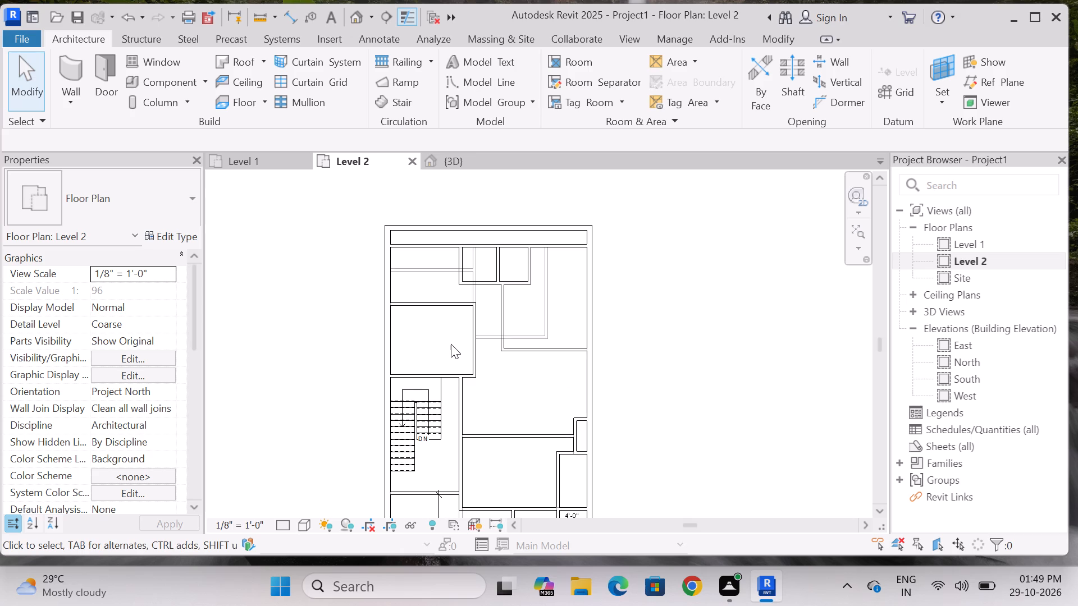
scroll(471, 320, "down", 5)
scroll(481, 367, "up", 3)
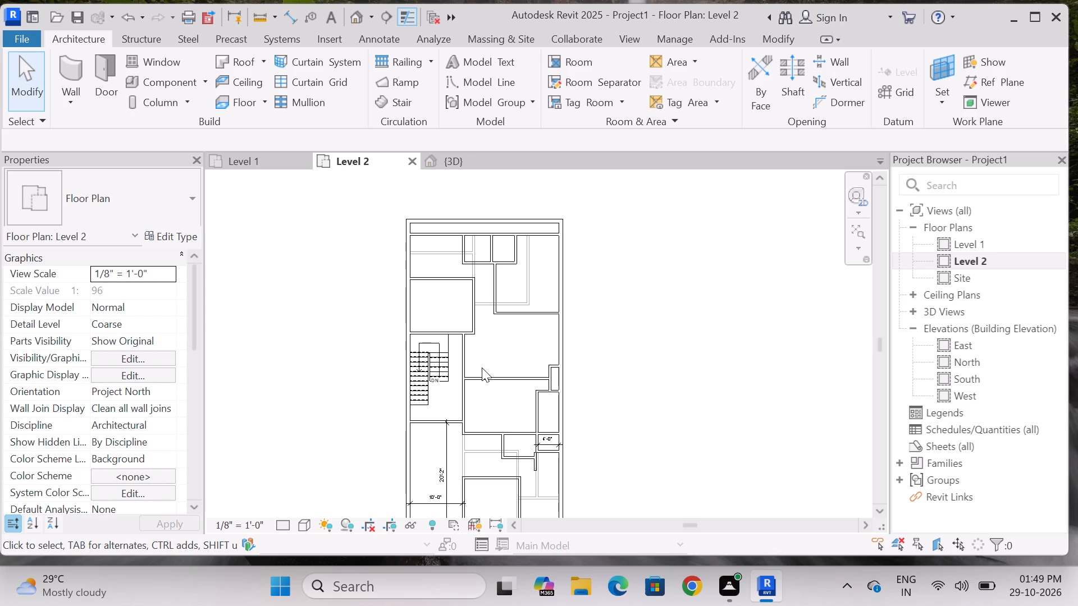
scroll(489, 252, "down", 2)
scroll(487, 444, "up", 4)
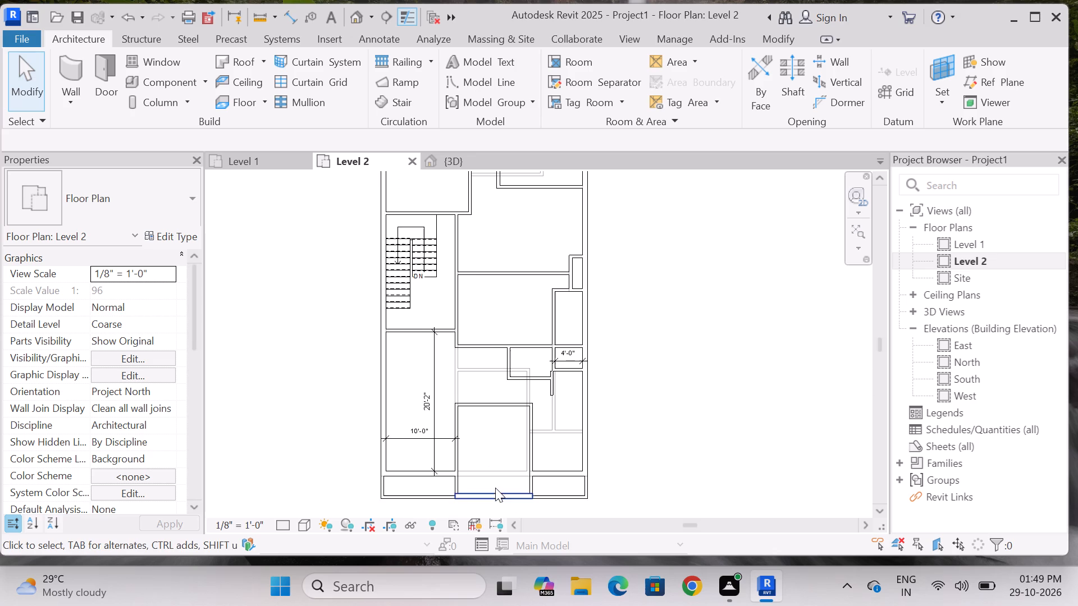
scroll(517, 357, "up", 2)
scroll(528, 282, "down", 3)
scroll(518, 397, "up", 3)
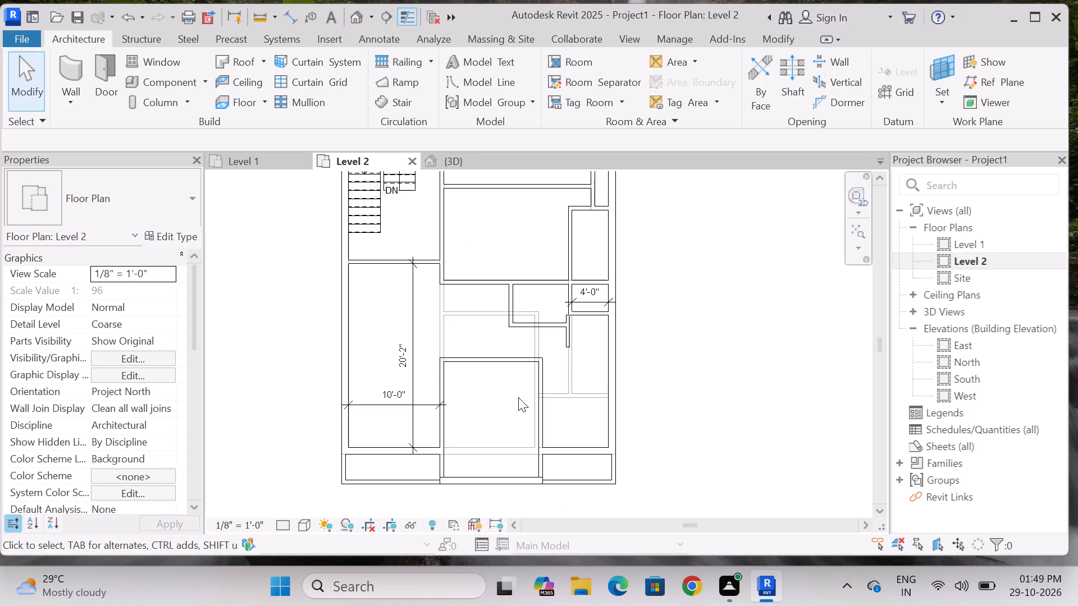
scroll(505, 311, "down", 4)
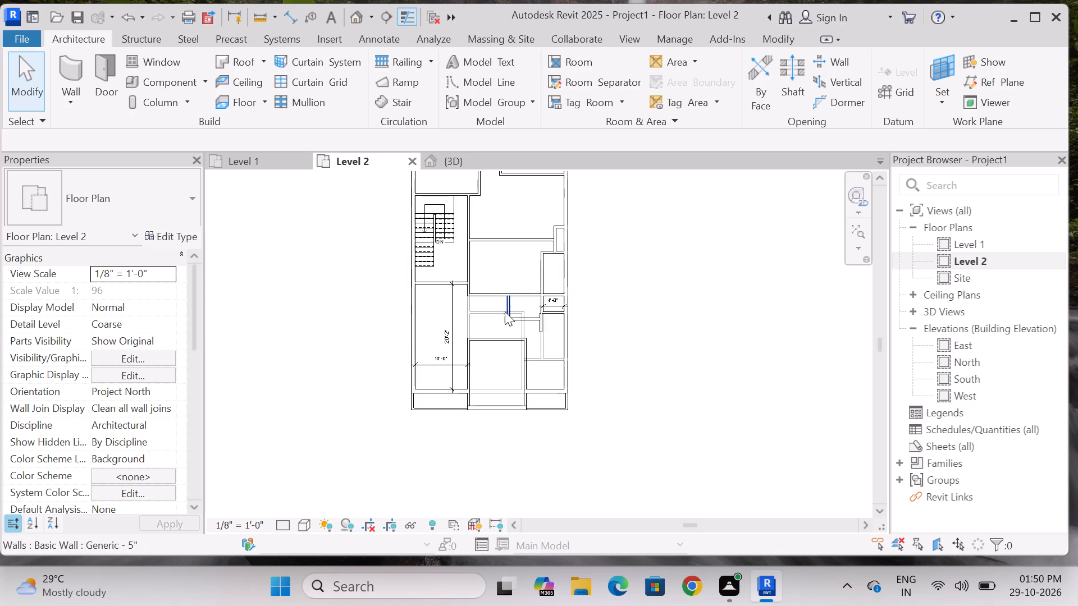
scroll(517, 412, "up", 4)
Set the Level 2 plan's underlay base level to None.
left_click_drag(193, 301, 194, 386)
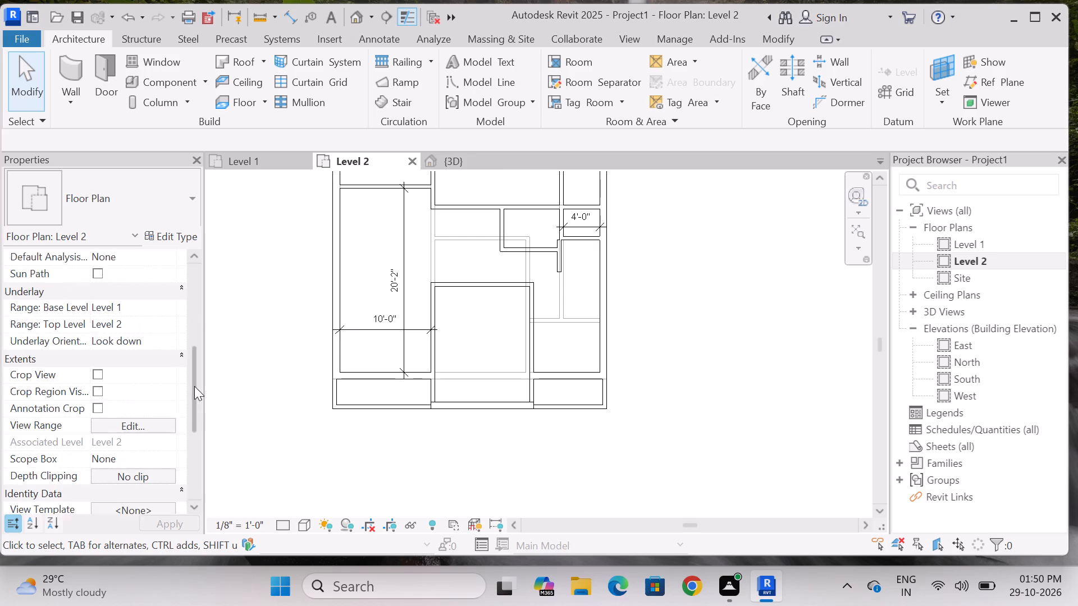
left_click_drag(194, 386, 194, 387)
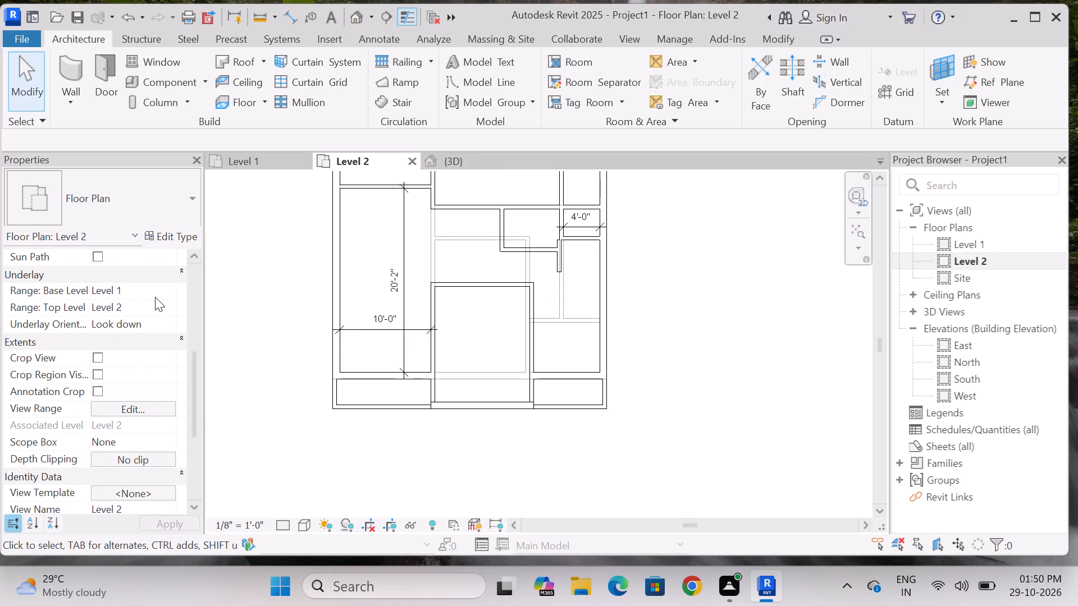
left_click(160, 288)
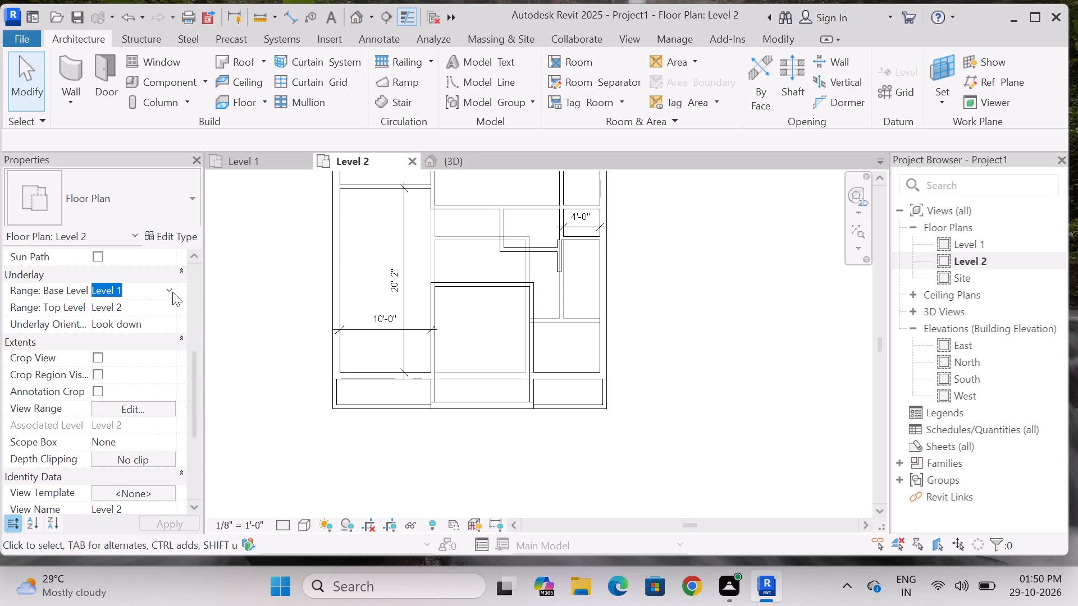
left_click(171, 291)
left_click(149, 306)
left_click(425, 447)
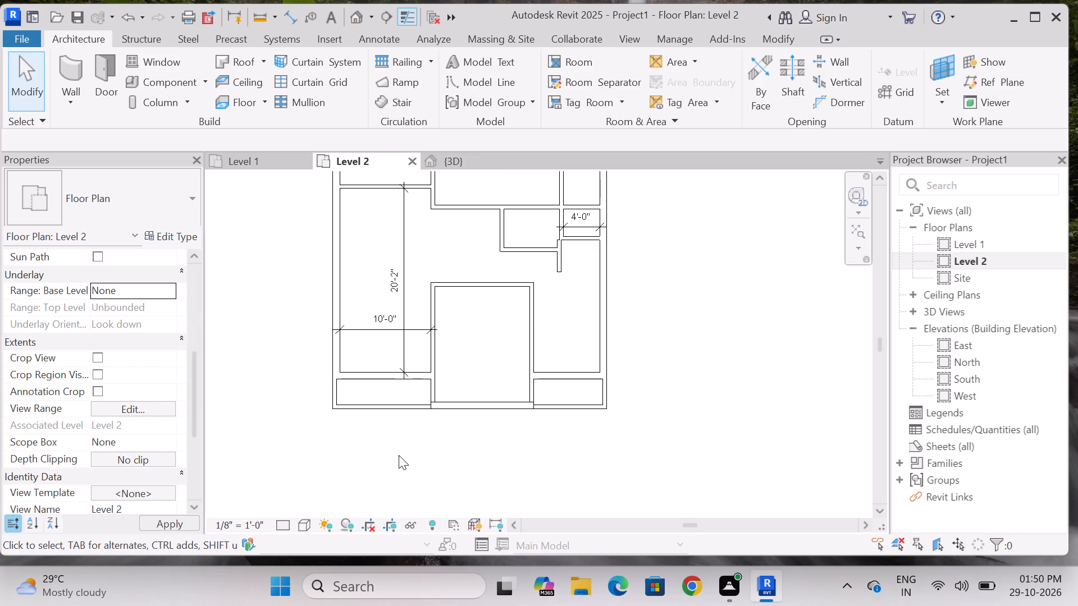
Measure the southeastern room's clear width and depth with aligned dimensions between its inner wall faces.
scroll(399, 455, "down", 3)
scroll(584, 382, "down", 2)
scroll(549, 375, "up", 2)
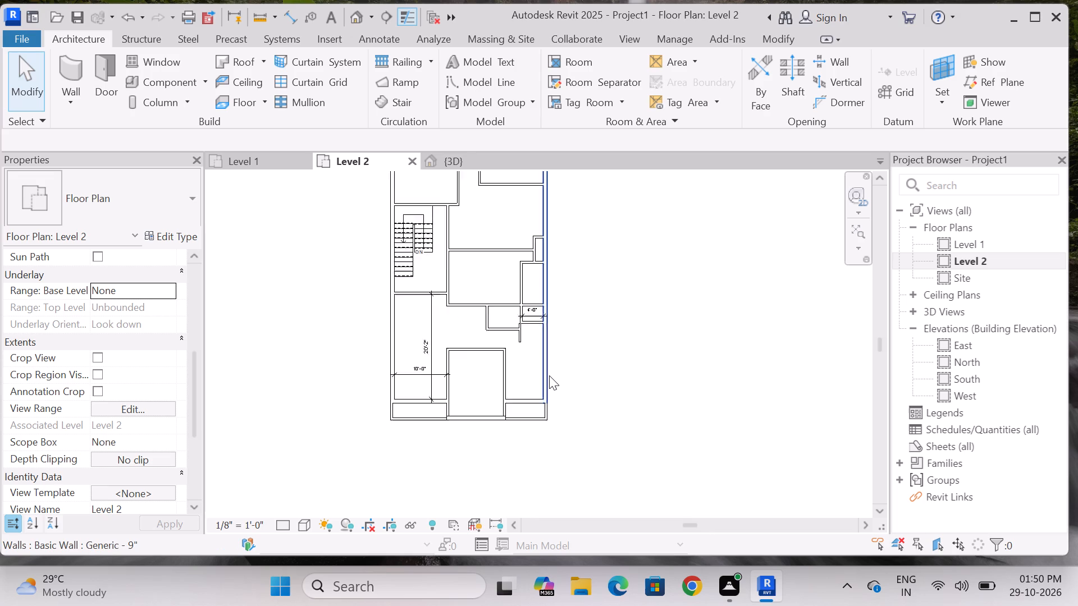
scroll(549, 375, "up", 5)
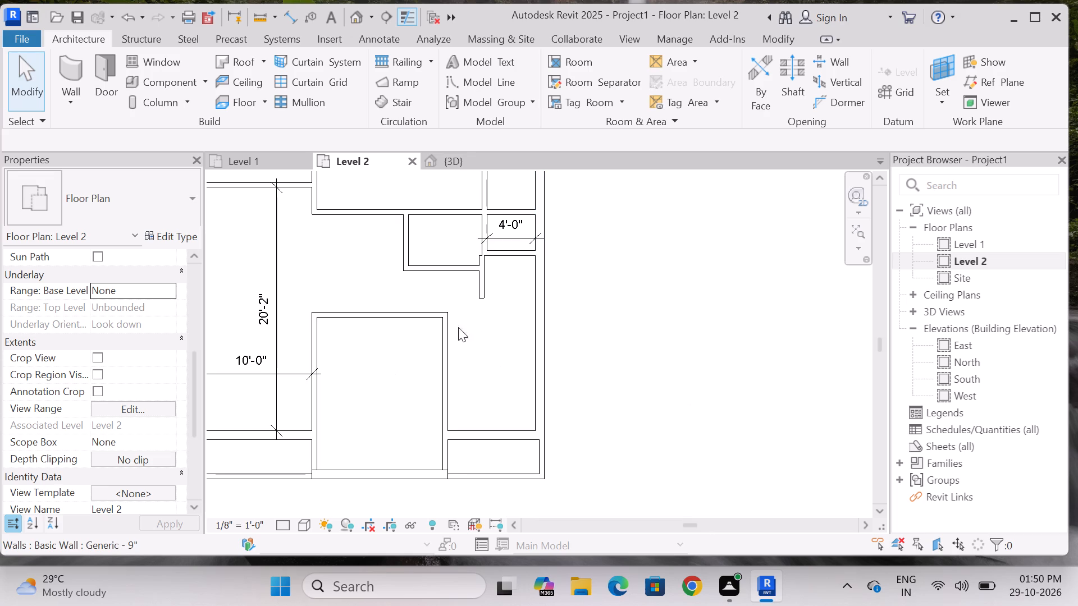
left_click(79, 63)
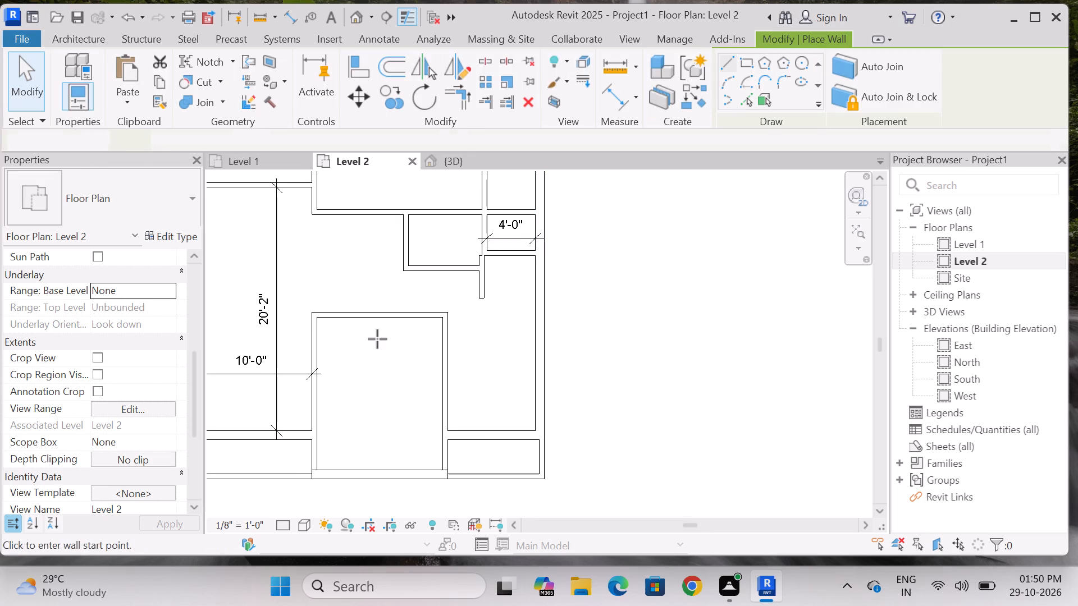
scroll(471, 332, "up", 4)
scroll(471, 337, "down", 4)
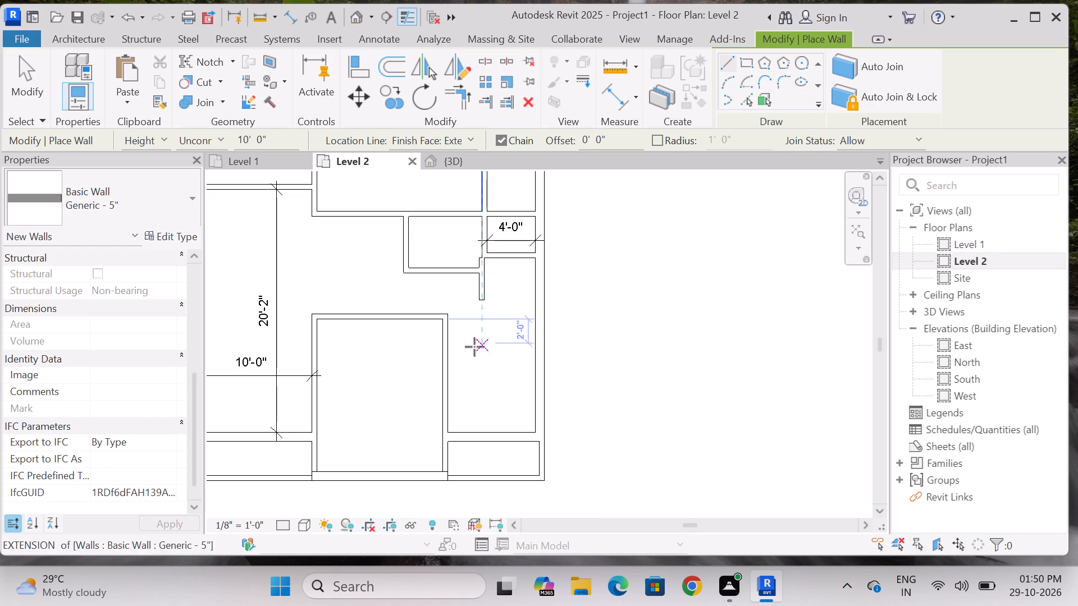
left_click(288, 11)
left_click_drag(449, 374, 469, 379)
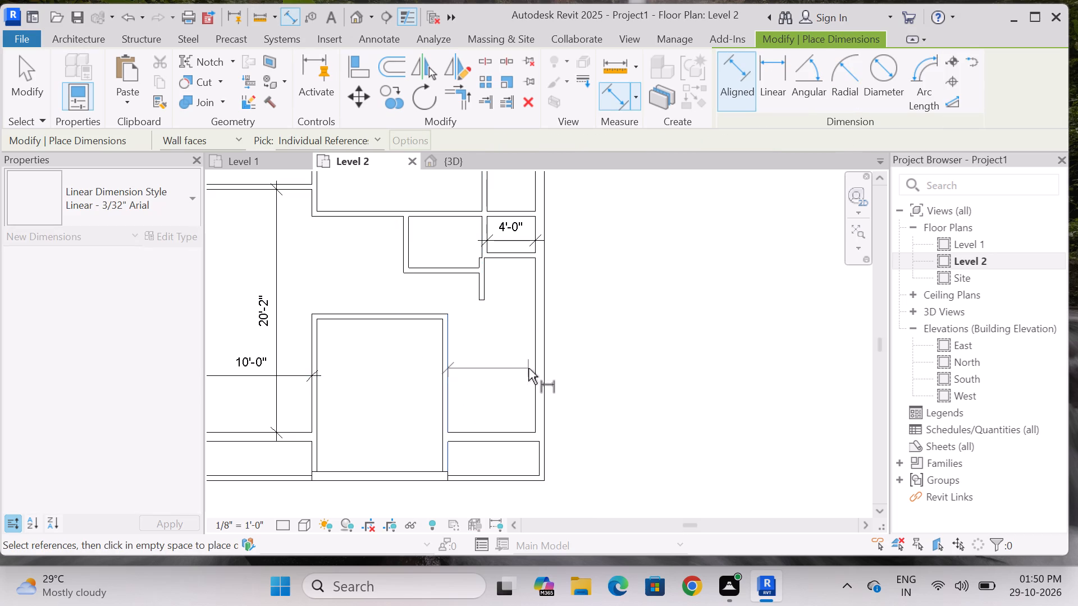
left_click(535, 368)
left_click(523, 368)
left_click(508, 260)
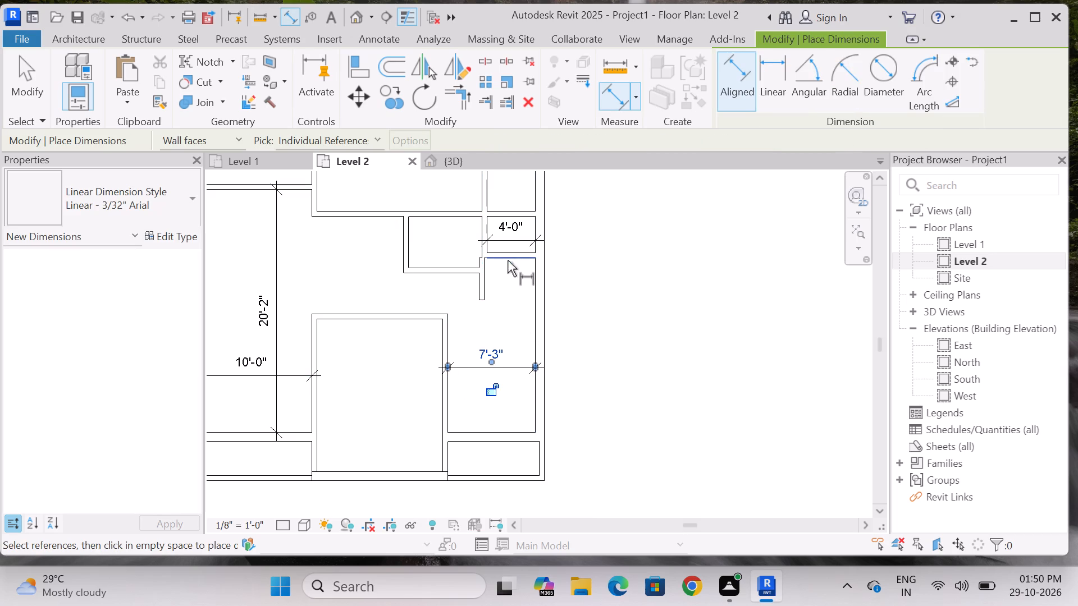
left_click(524, 429)
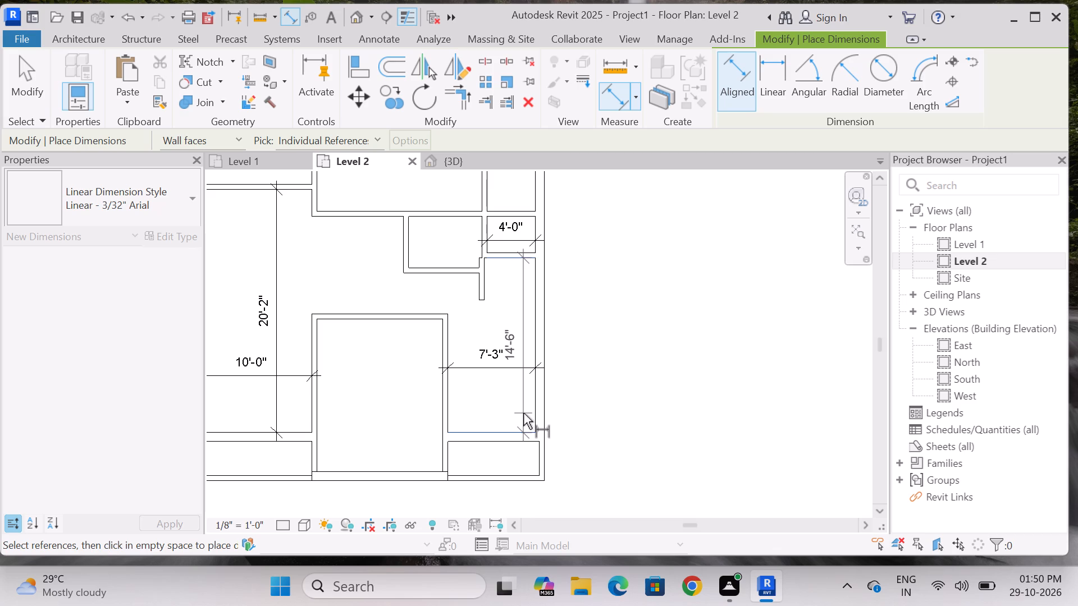
key("Escape")
key("Escape")
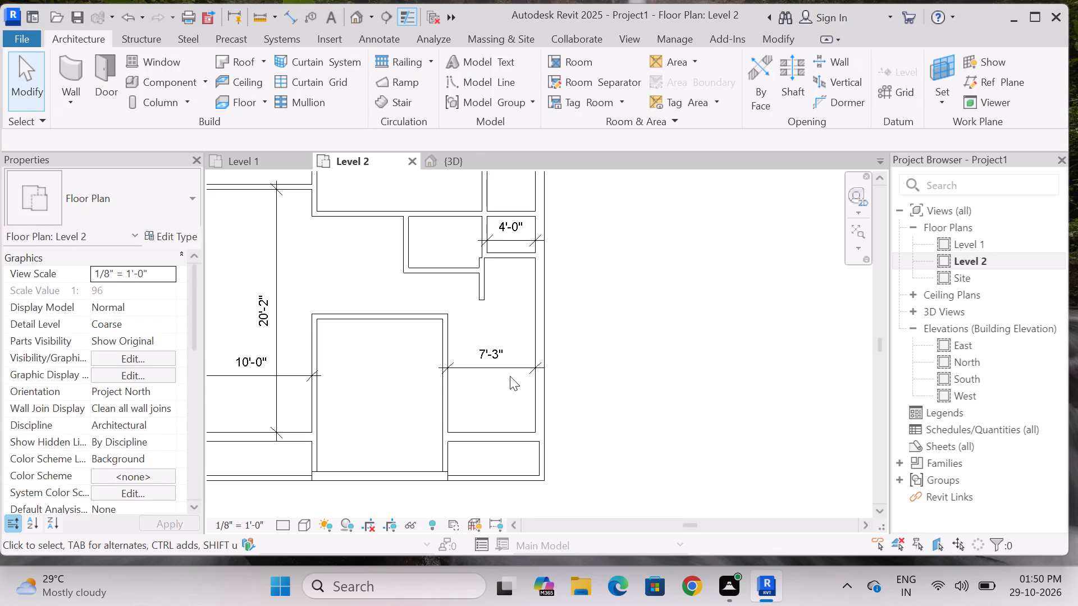
key("Escape")
Delete the width dimension placed in the southeastern room.
left_click(501, 351)
key("Delete")
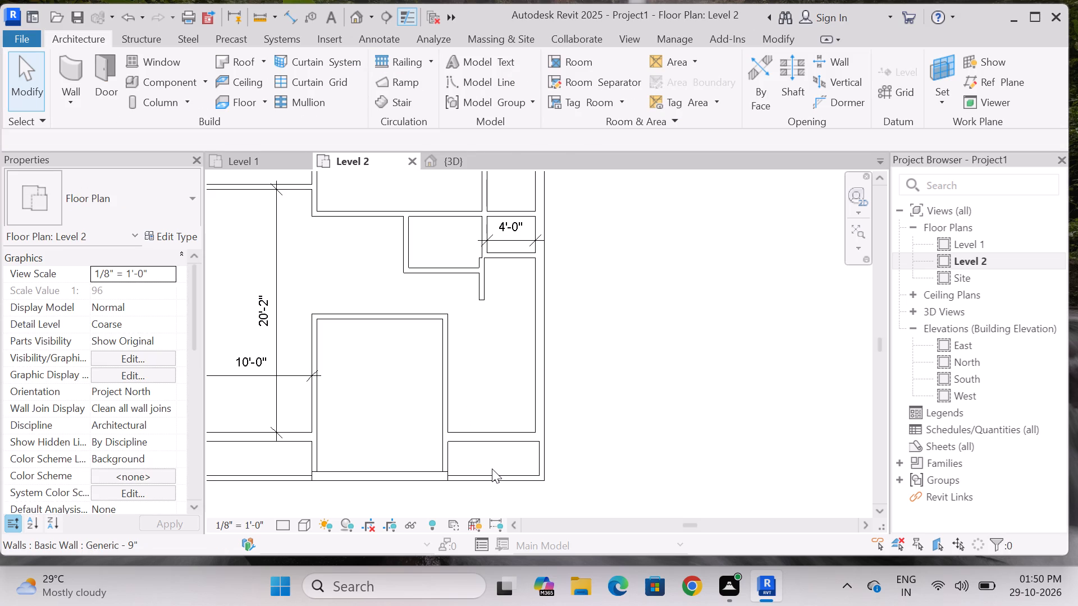
Delete the 9" wall closing the southeastern room on the south, between the central bay and the east wall.
left_click(492, 441)
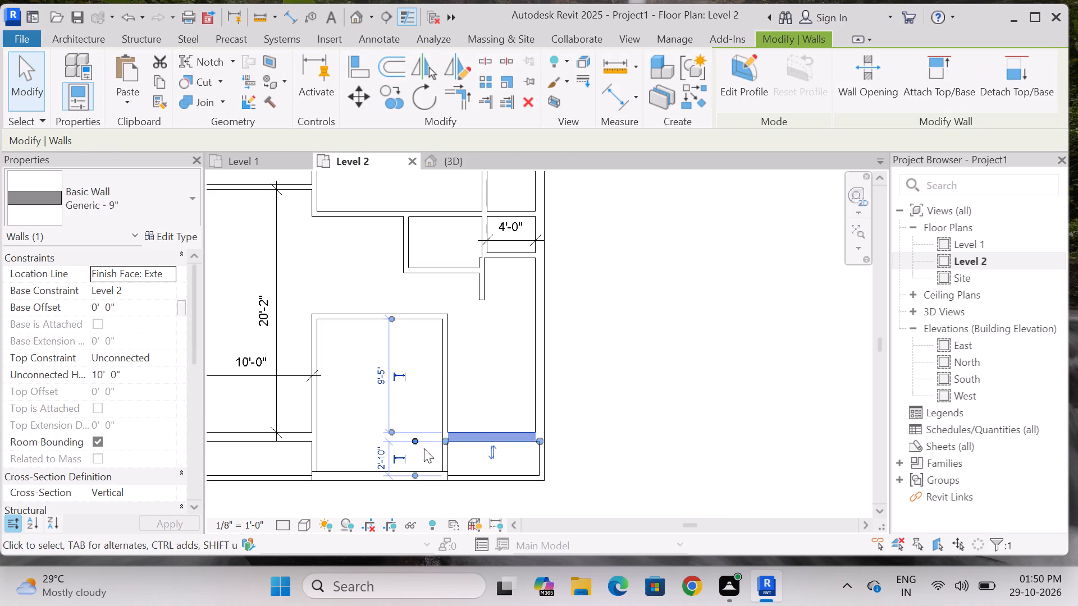
key("Delete")
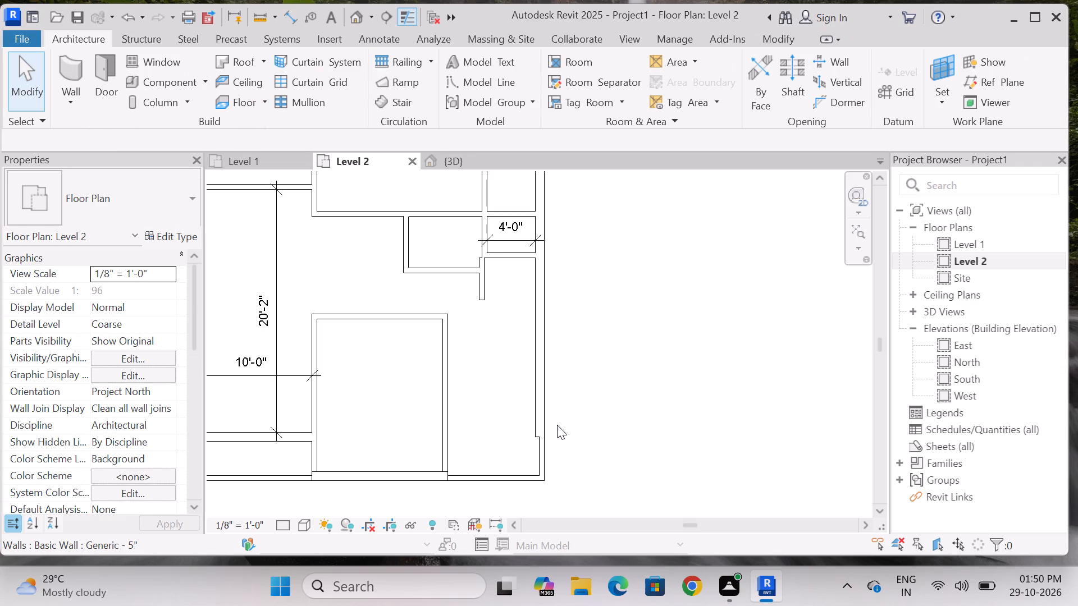
Draw a Generic - 5" wall from the east wall to the central bay, its north face 10' south of the southeastern room's north wall.
left_click(72, 70)
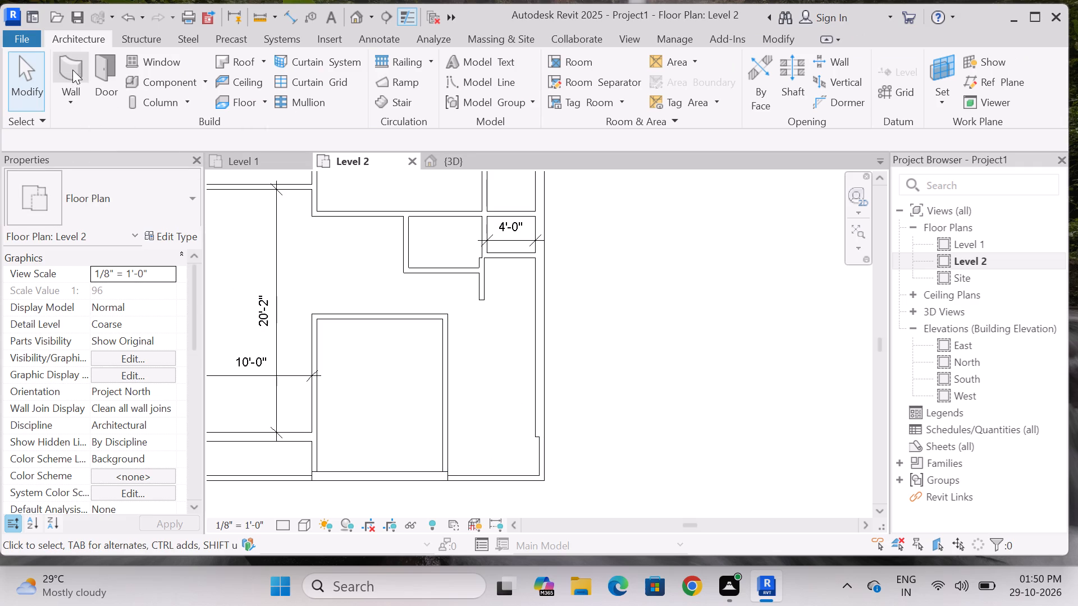
scroll(517, 384, "up", 2)
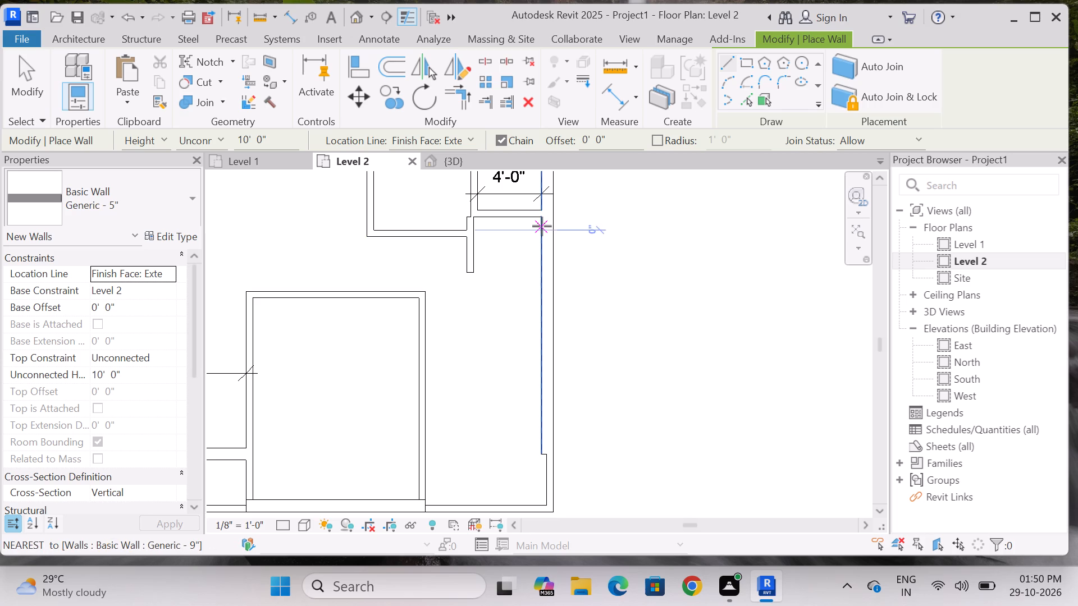
scroll(542, 226, "up", 3)
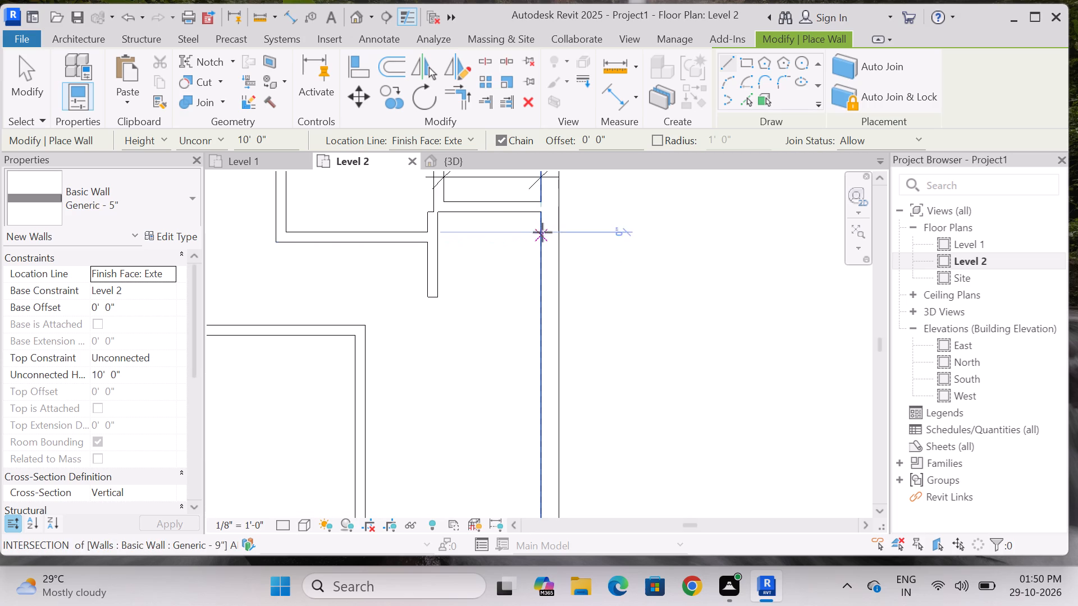
scroll(545, 221, "up", 7)
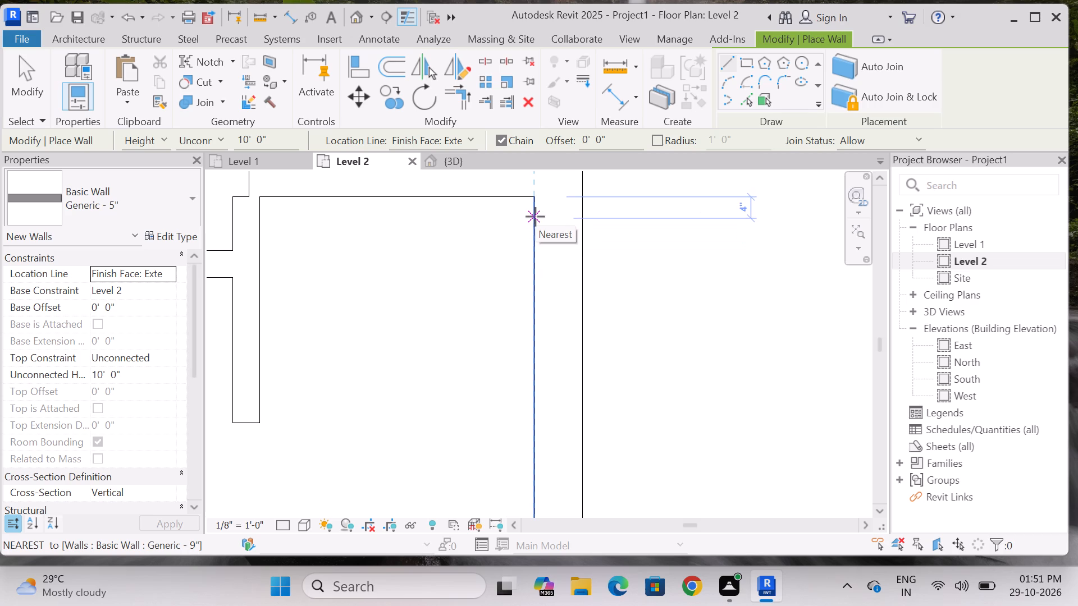
key("1")
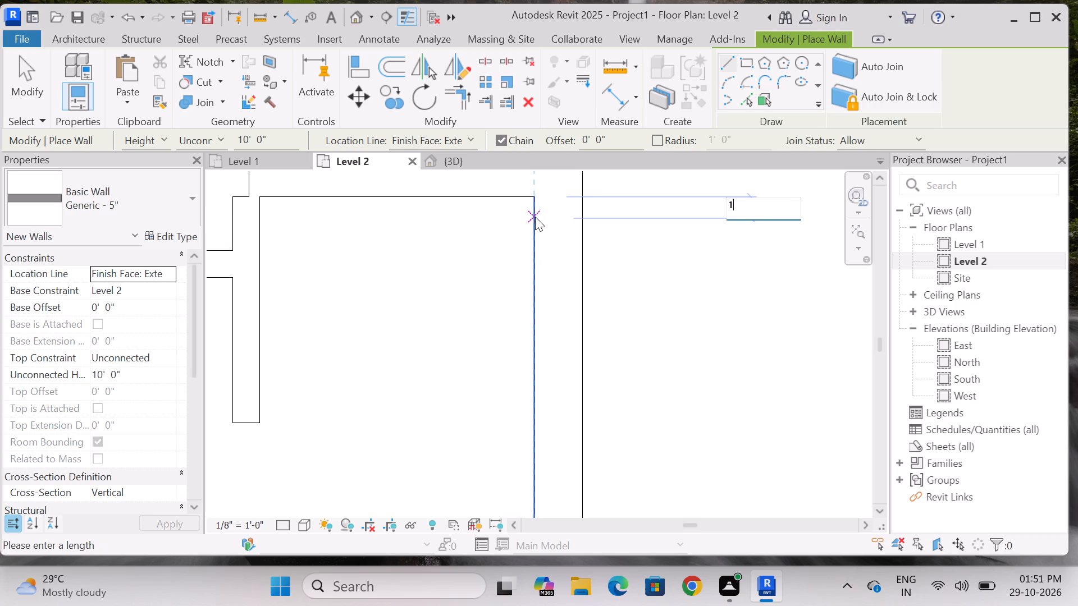
key("0")
key("apostrophe")
key("Return")
scroll(476, 380, "down", 4)
scroll(471, 336, "down", 6)
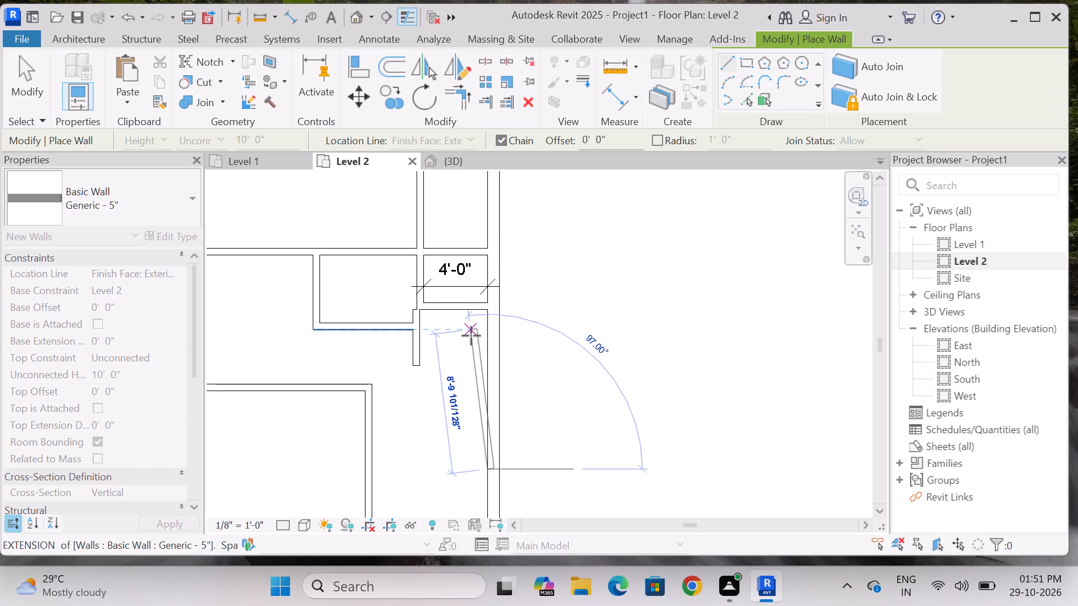
scroll(471, 352, "down", 2)
middle_click_drag(450, 463, 449, 303)
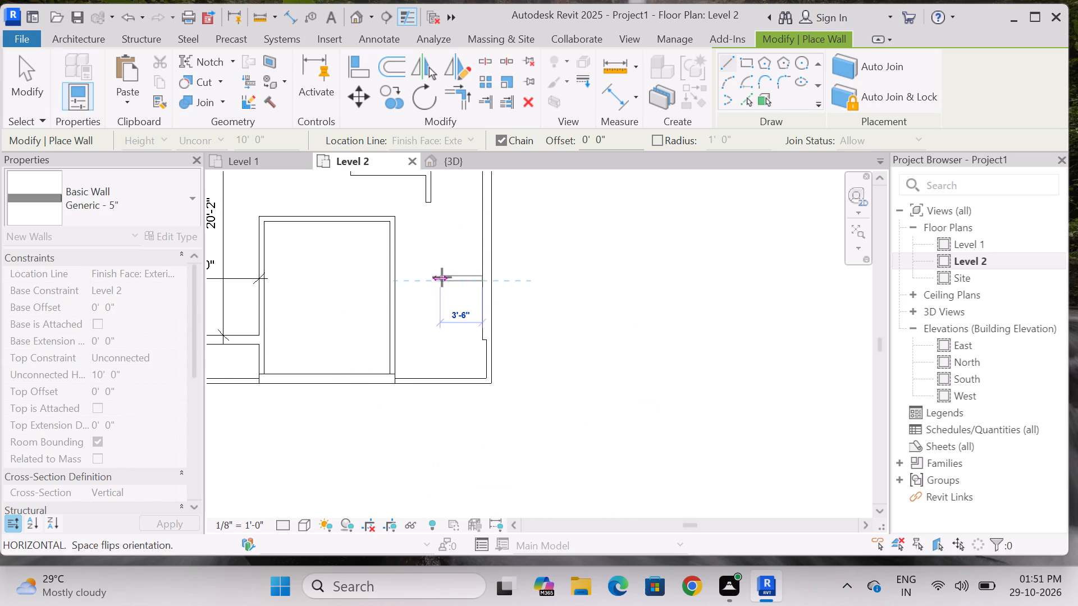
middle_click_drag(440, 278, 440, 297)
scroll(440, 298, "up", 2)
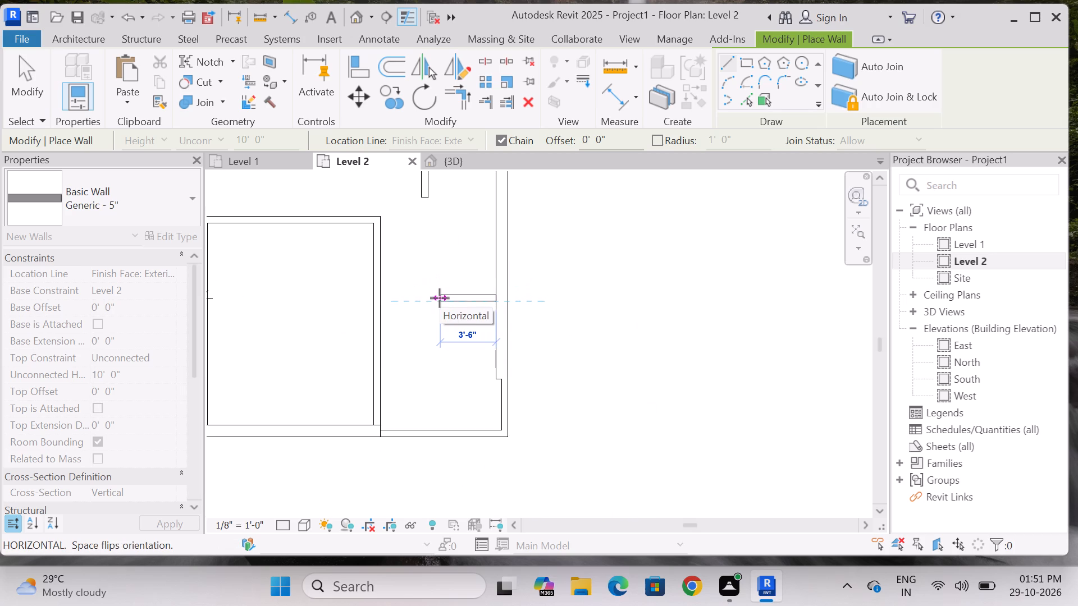
key("space")
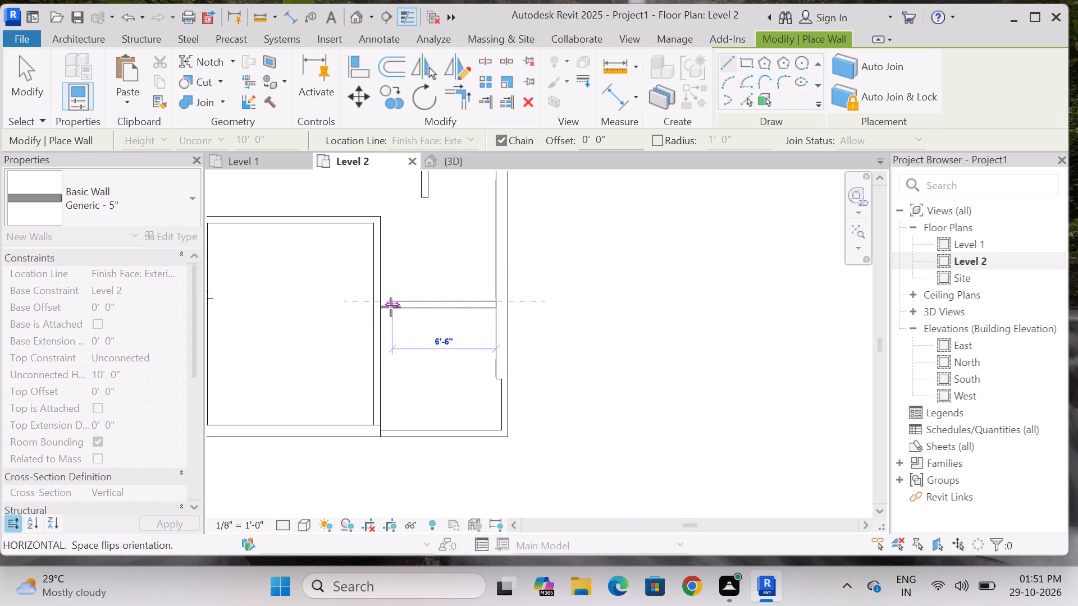
left_click(383, 302)
key("Escape")
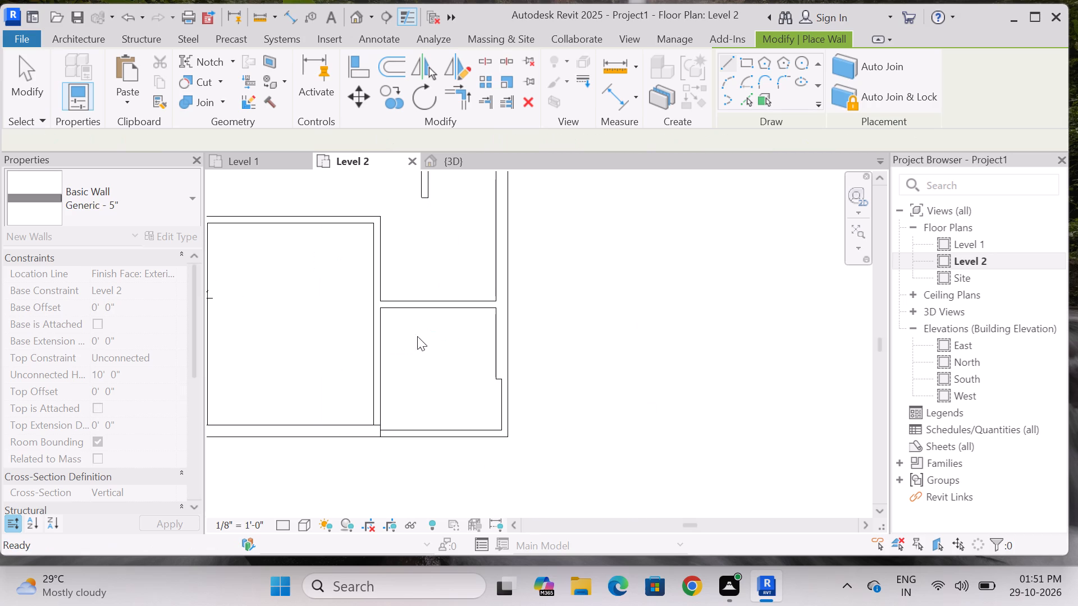
Draw a Generic - 9" wall about 7'-7" long from the east wall's inner jog west to the central bay, its thickness extending south.
key("Escape")
scroll(459, 346, "down", 3)
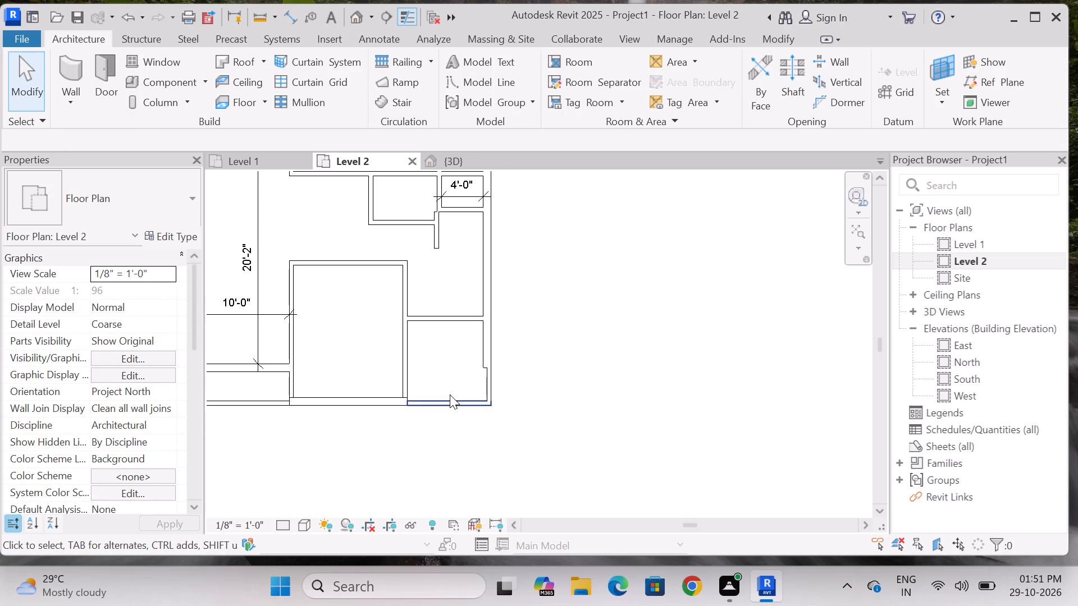
scroll(450, 394, "up", 3)
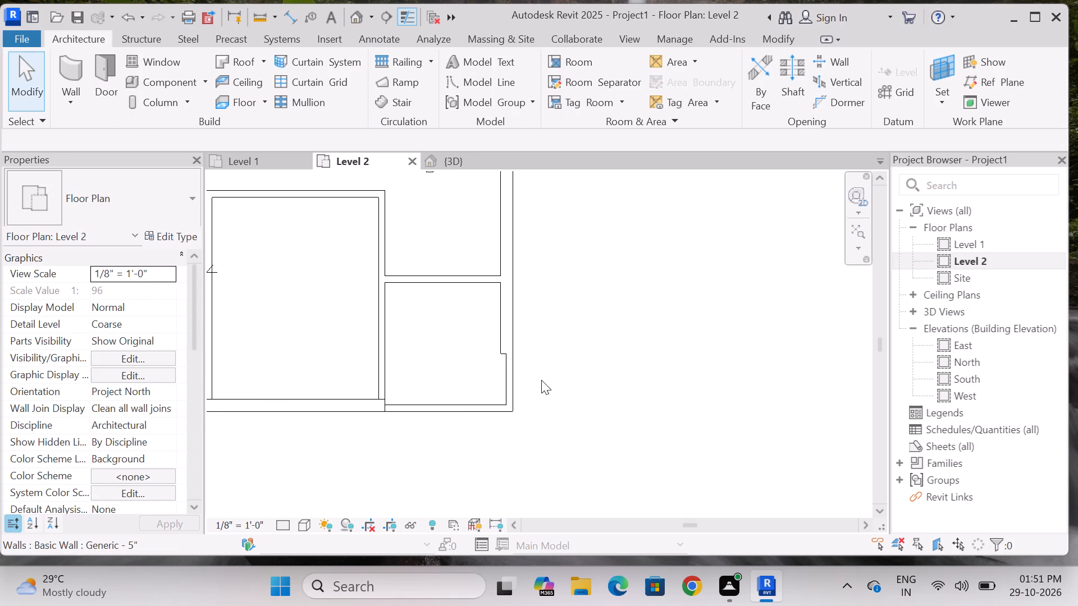
scroll(542, 379, "down", 2)
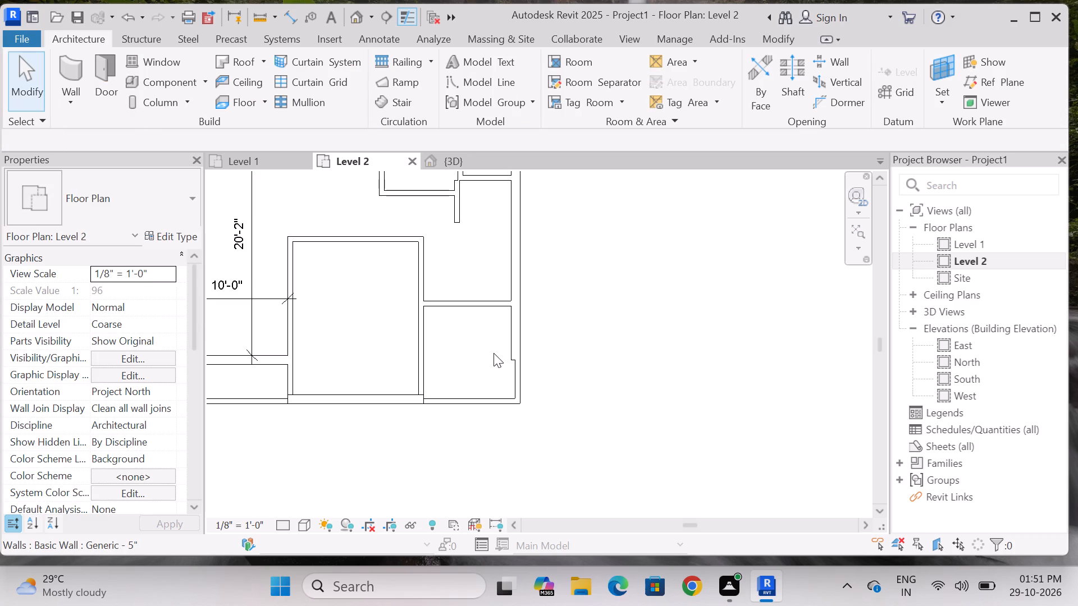
left_click_drag(71, 67, 72, 75)
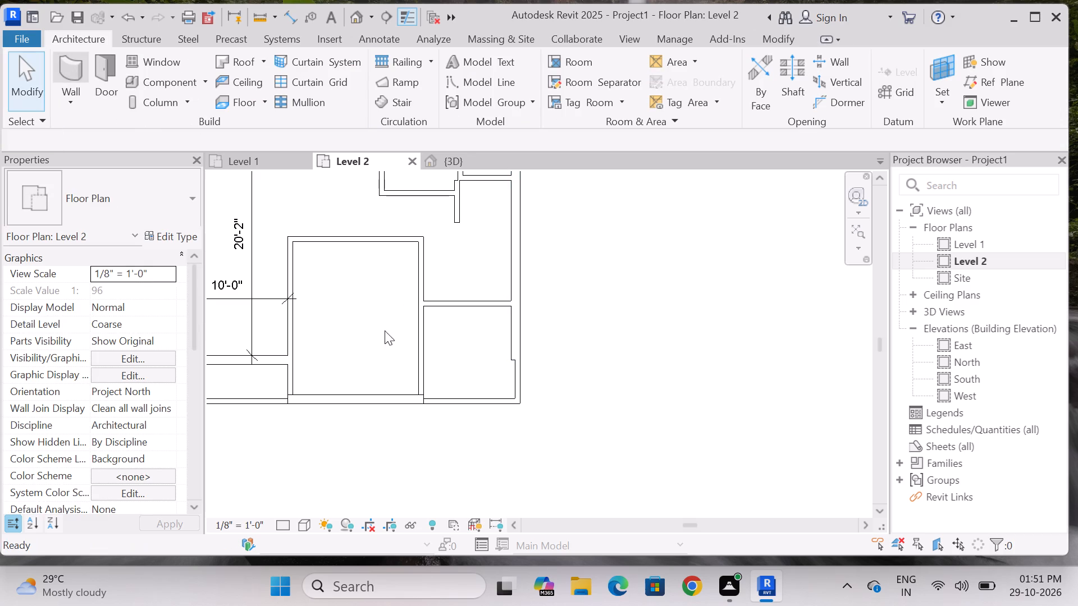
left_click(177, 194)
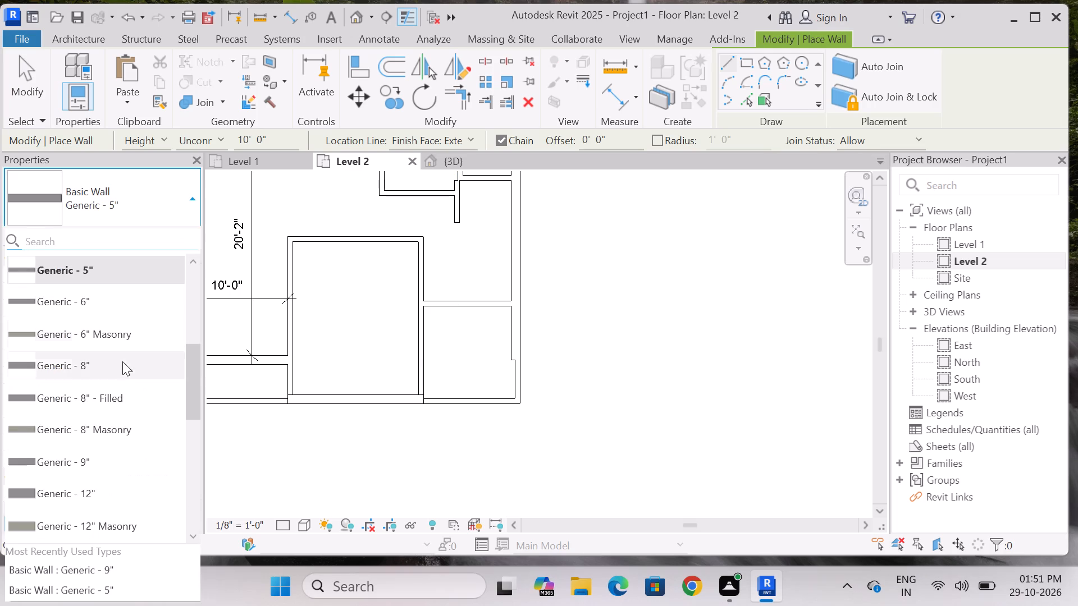
left_click(98, 452)
scroll(481, 333, "up", 3)
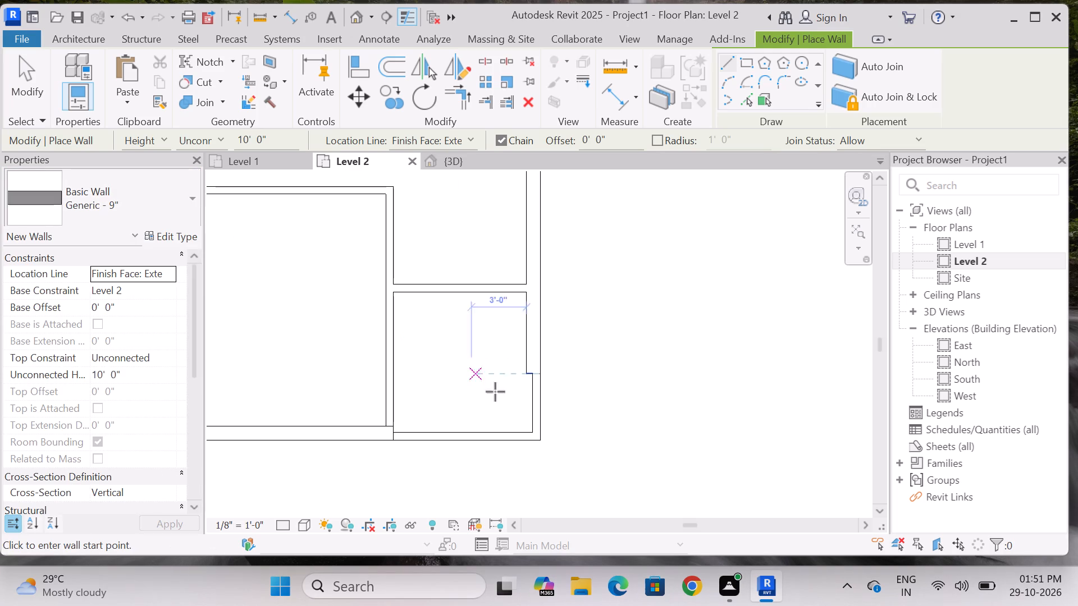
scroll(529, 374, "up", 5)
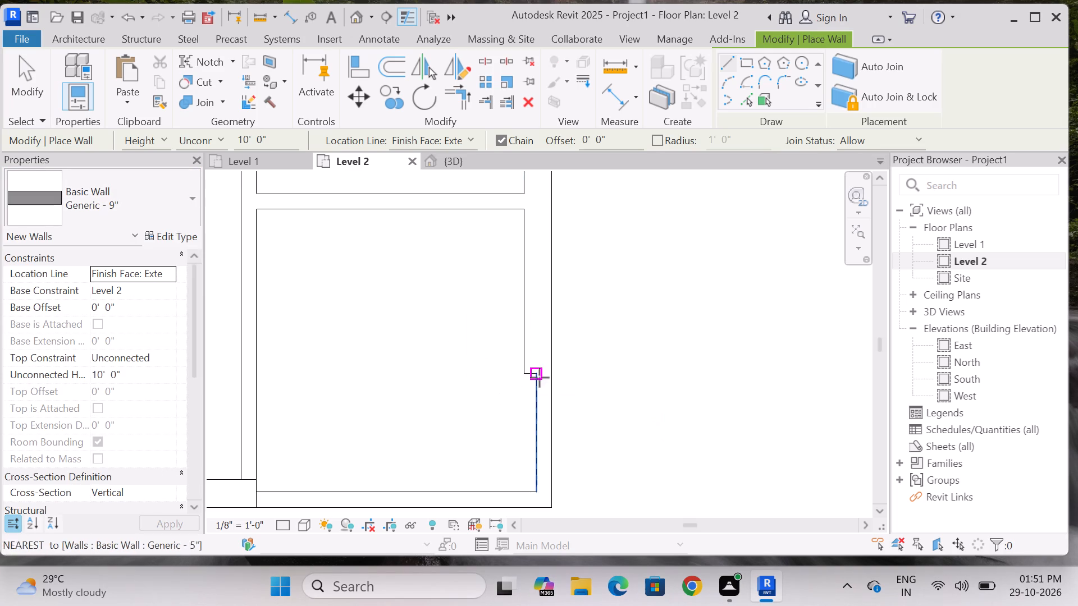
left_click(533, 376)
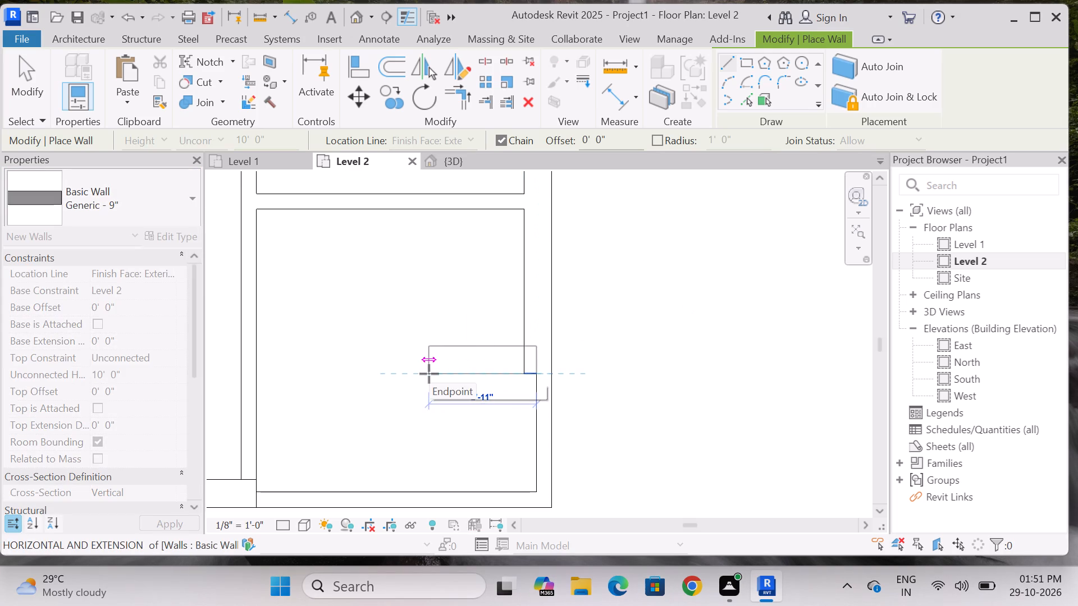
key("space")
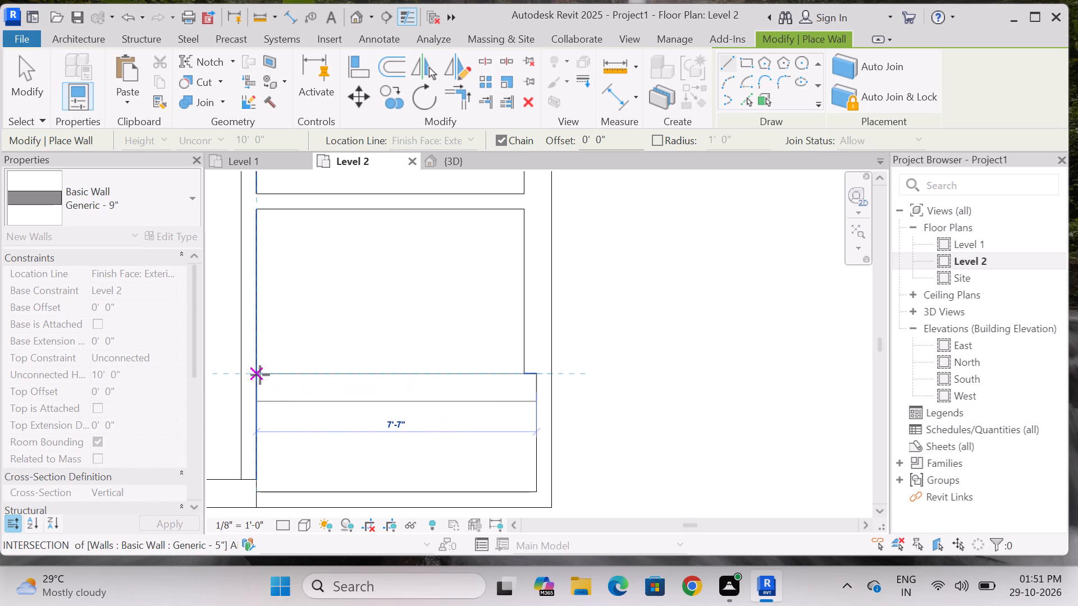
left_click(260, 375)
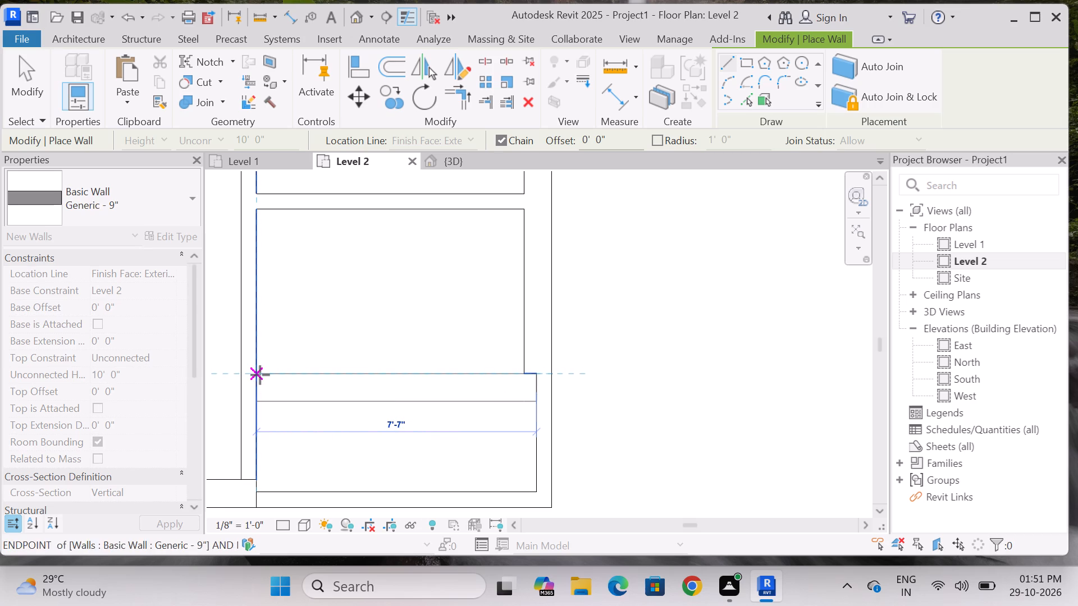
key("Escape")
scroll(449, 315, "down", 8)
key("Escape")
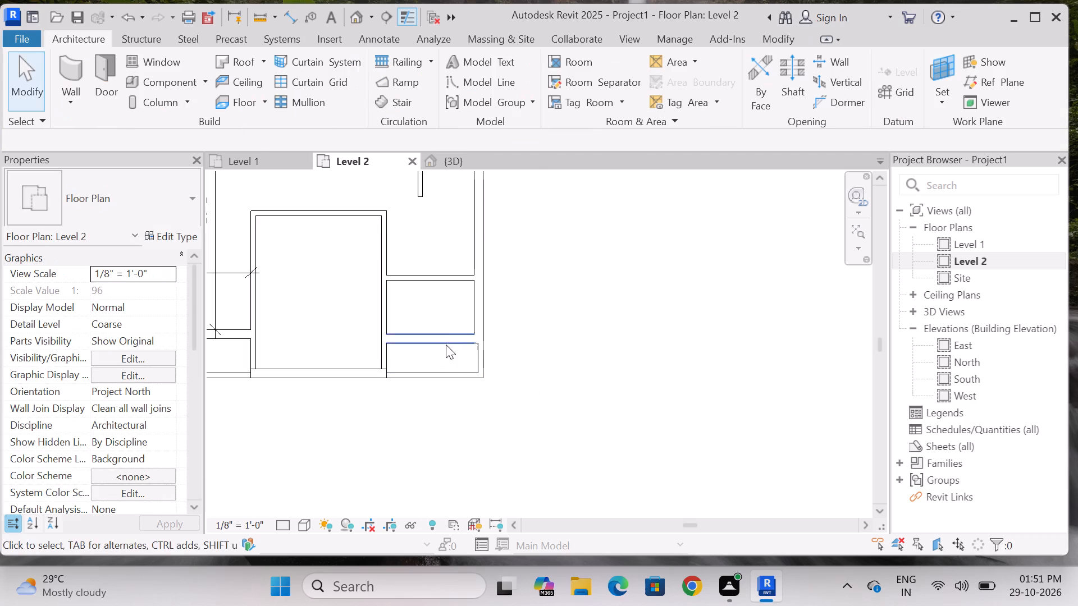
Add aligned dimensions for the southeastern room's clear depth and clear width between its inner wall faces.
scroll(445, 325, "up", 2)
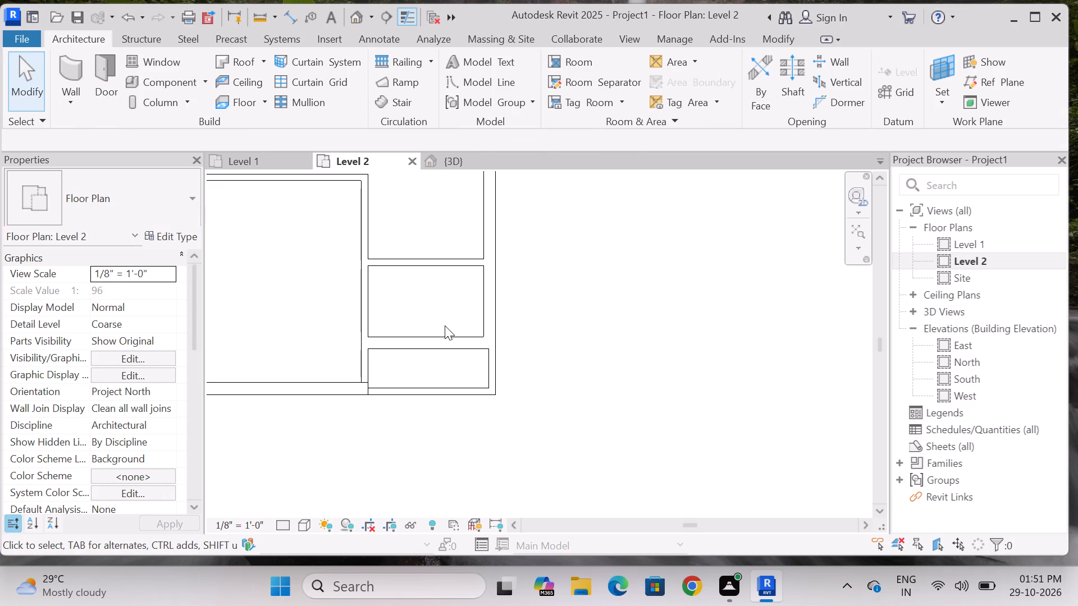
scroll(445, 325, "down", 5)
scroll(445, 324, "up", 2)
scroll(445, 324, "down", 2)
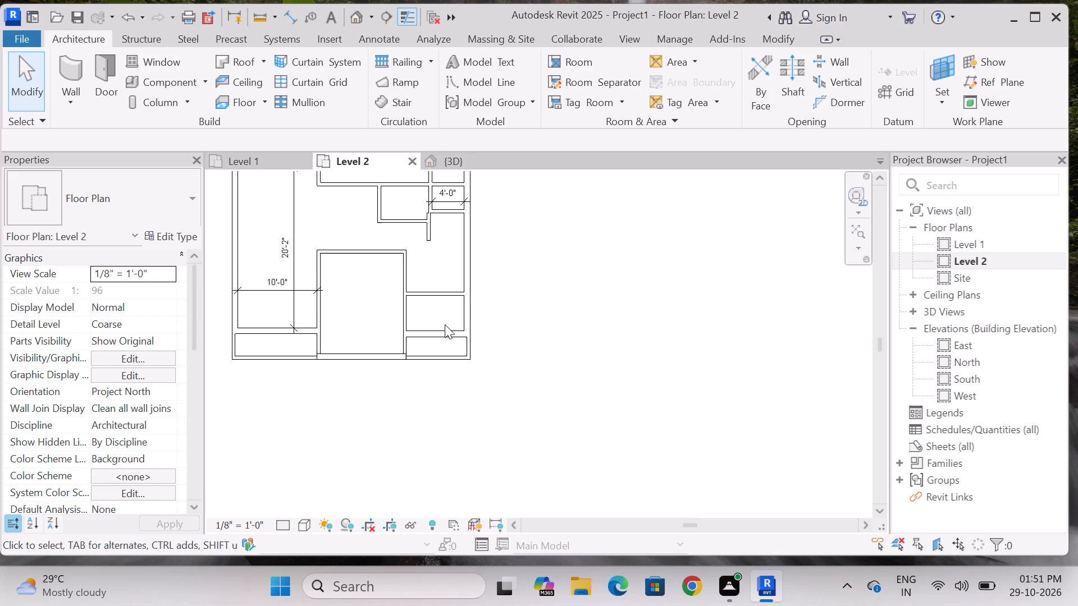
scroll(444, 236, "up", 2)
left_click(283, 12)
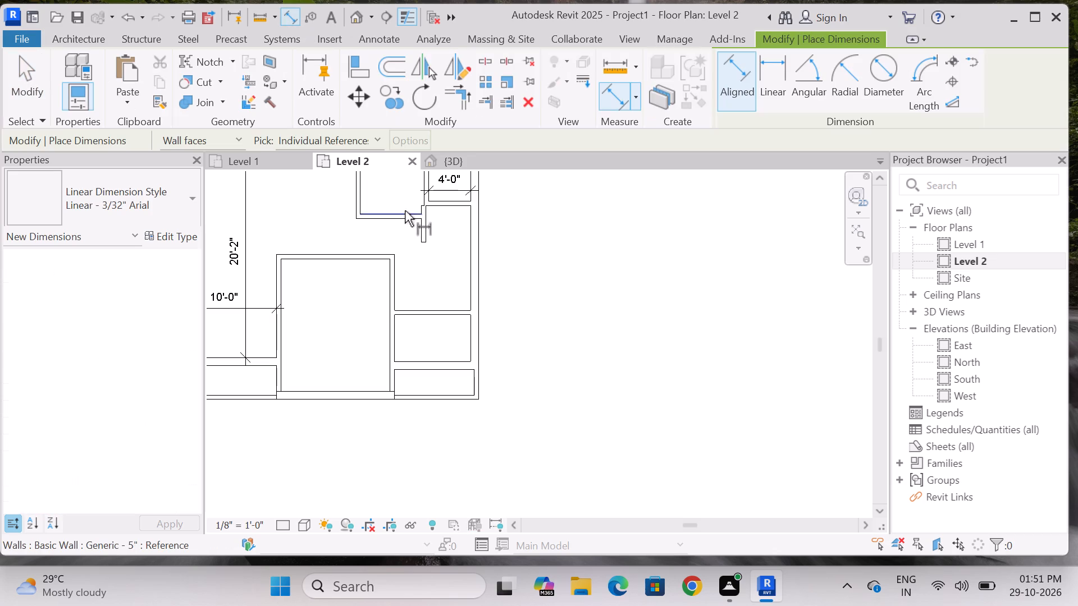
scroll(409, 213, "up", 4)
left_click(478, 203)
left_click(481, 378)
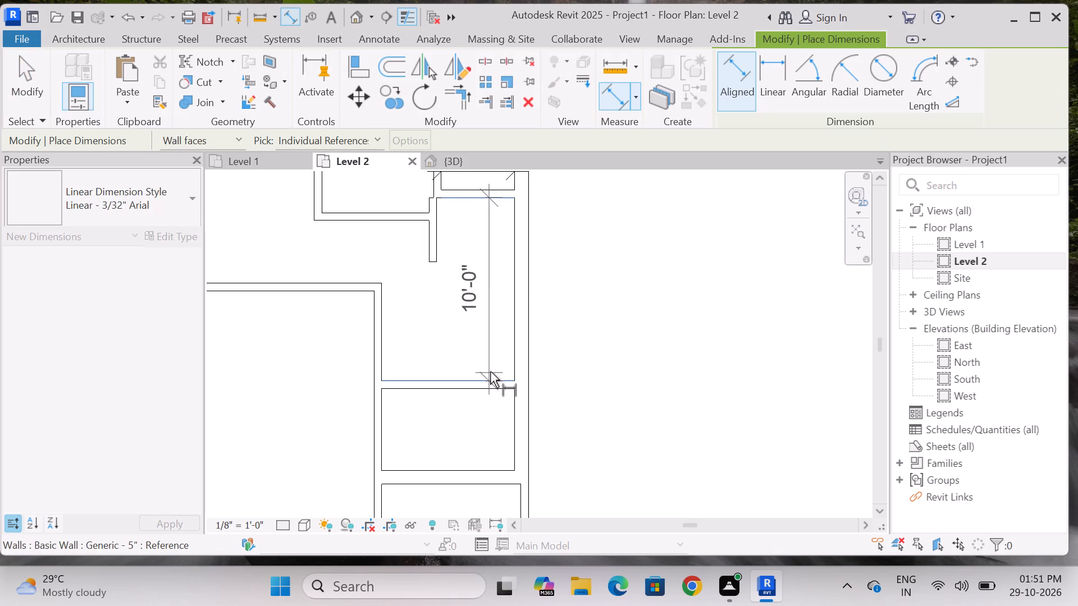
left_click(491, 371)
left_click(382, 313)
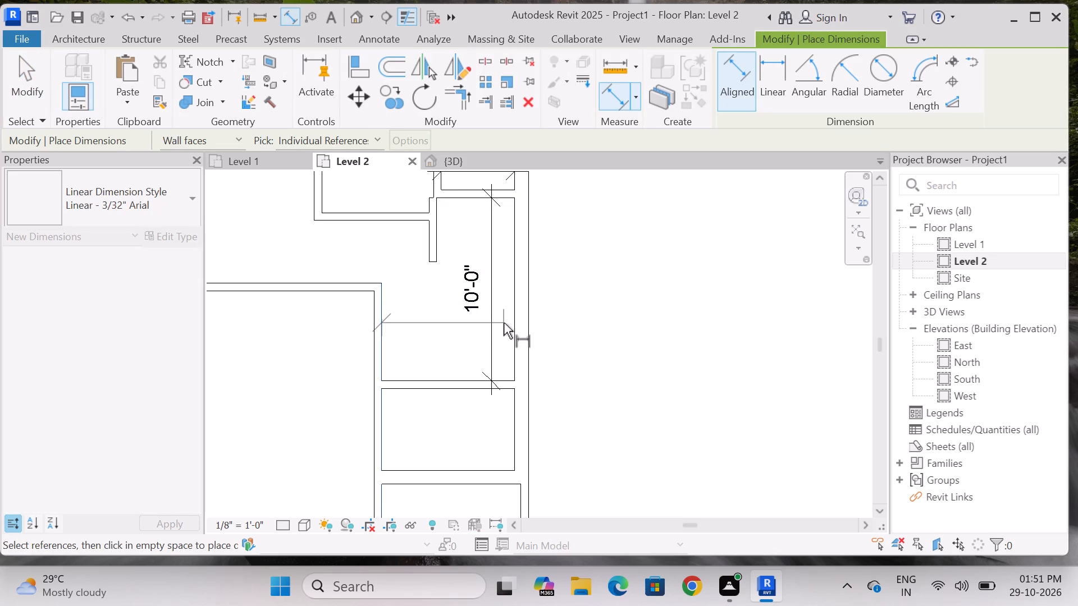
left_click(508, 324)
left_click(500, 345)
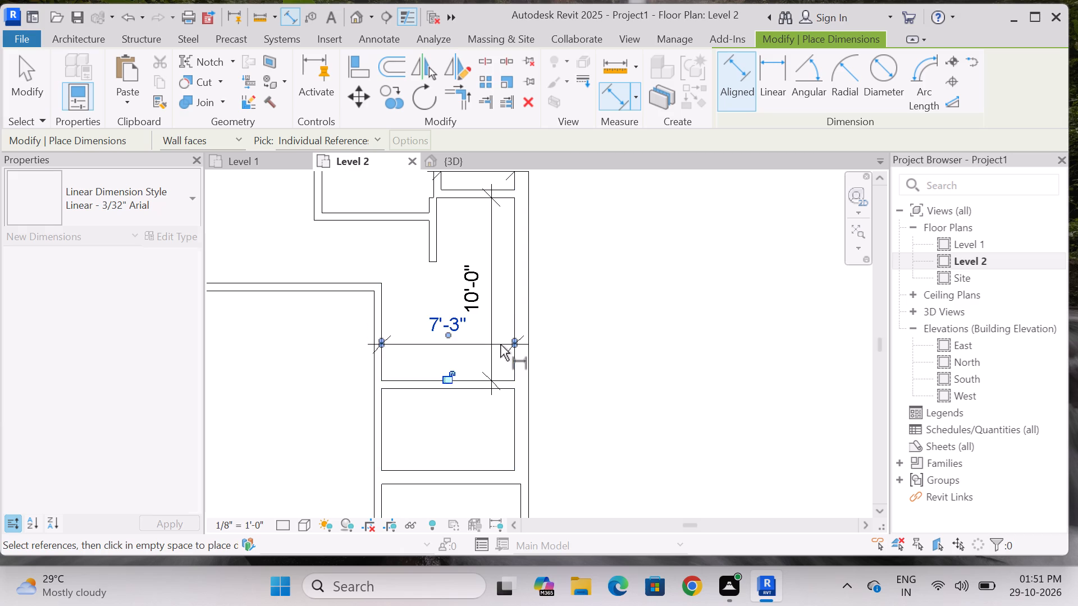
key("Escape")
Examine the southeastern corner's layout and the spacing of the 5" wall south of the dimensioned room from its neighbouring walls.
scroll(445, 272, "down", 4)
scroll(444, 343, "up", 3)
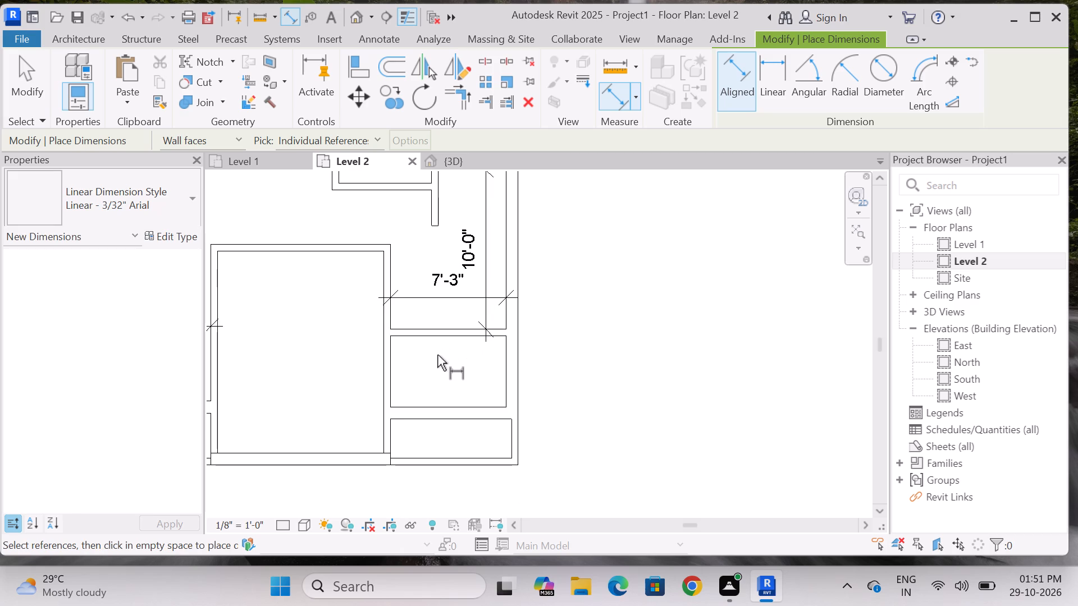
scroll(470, 347, "down", 2)
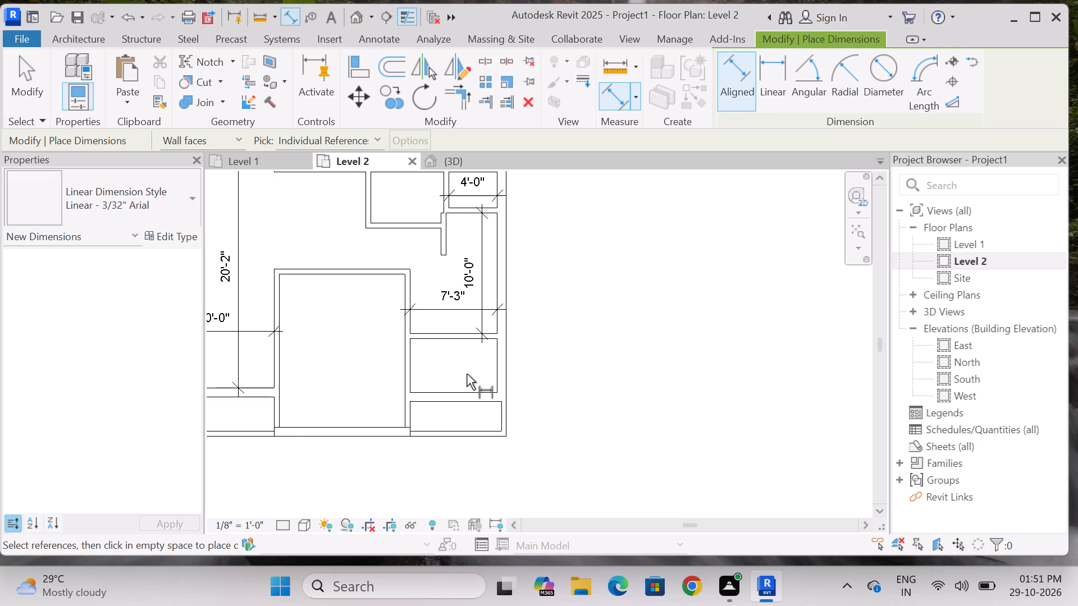
scroll(467, 374, "down", 2)
scroll(464, 382, "up", 2)
scroll(473, 383, "down", 1)
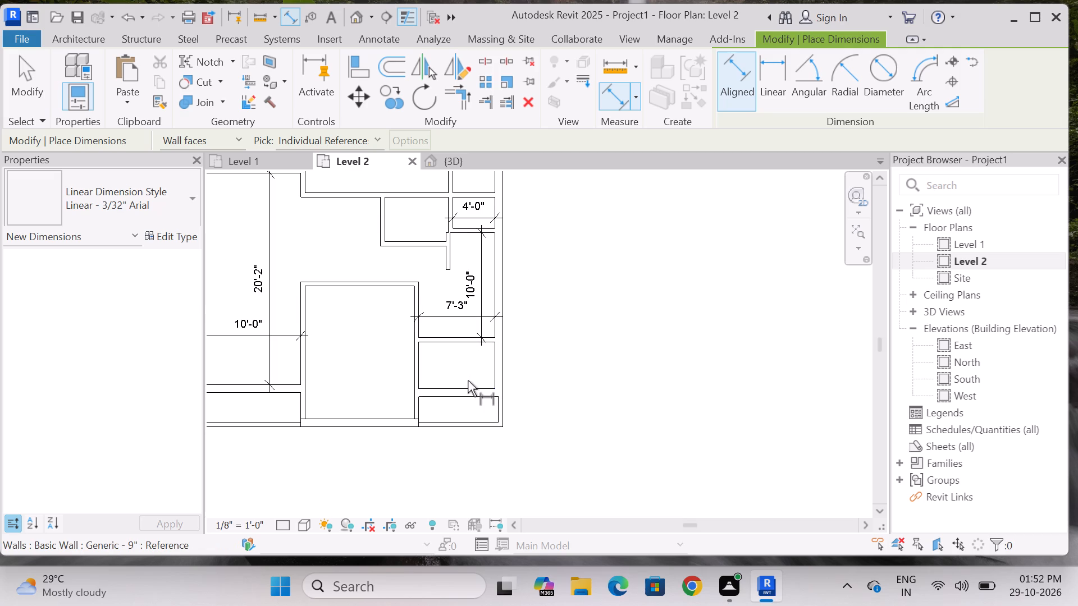
scroll(454, 417, "down", 3)
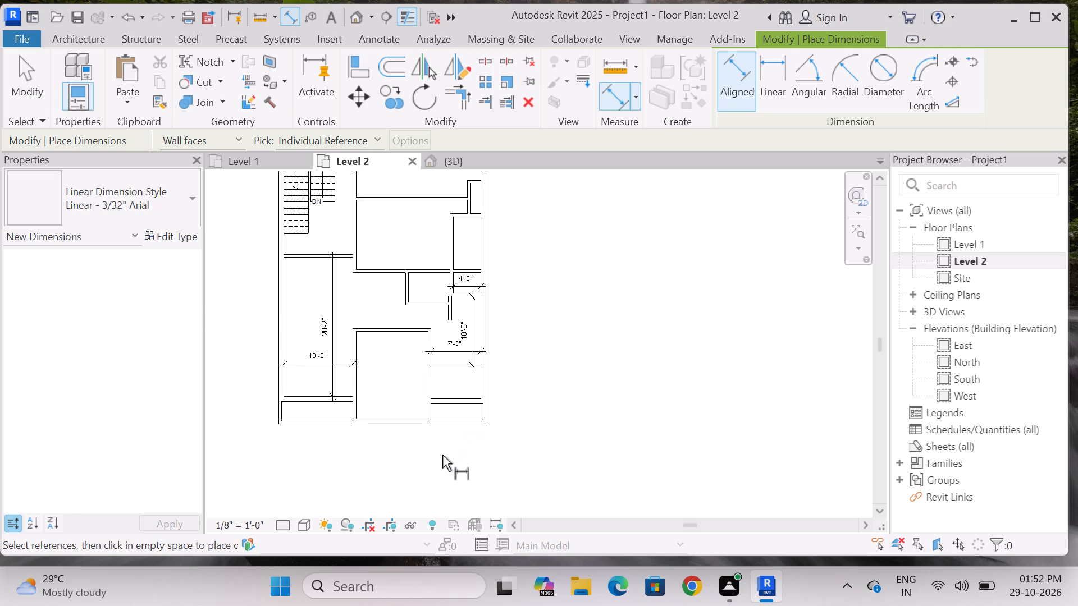
scroll(442, 455, "up", 1)
scroll(460, 400, "up", 4)
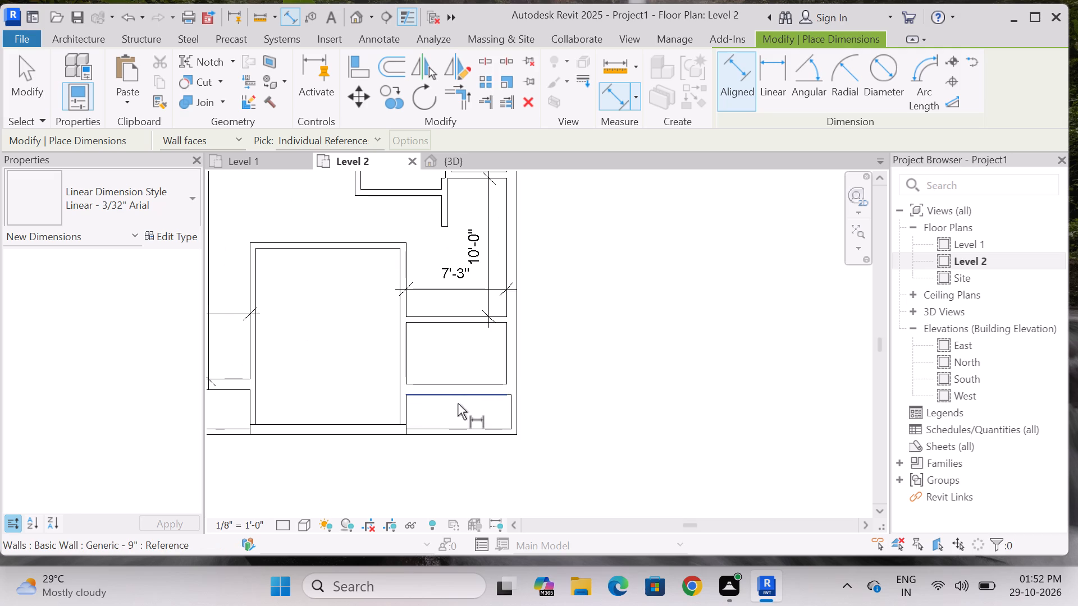
scroll(458, 403, "up", 2)
scroll(458, 403, "down", 3)
scroll(448, 407, "up", 2)
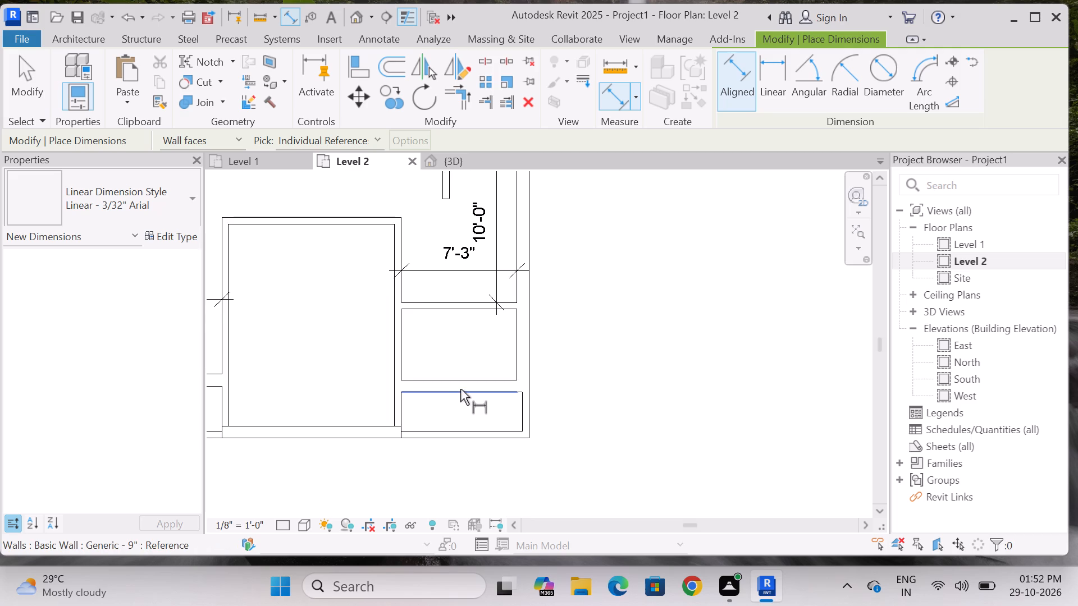
scroll(460, 391, "down", 3)
scroll(452, 408, "up", 3)
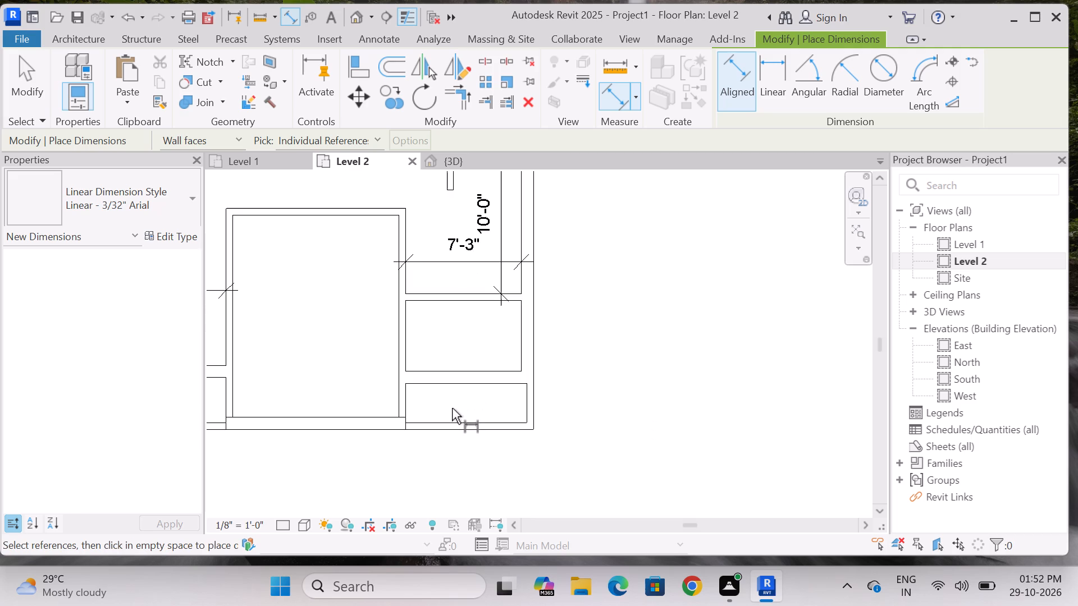
scroll(452, 408, "down", 4)
scroll(452, 408, "up", 3)
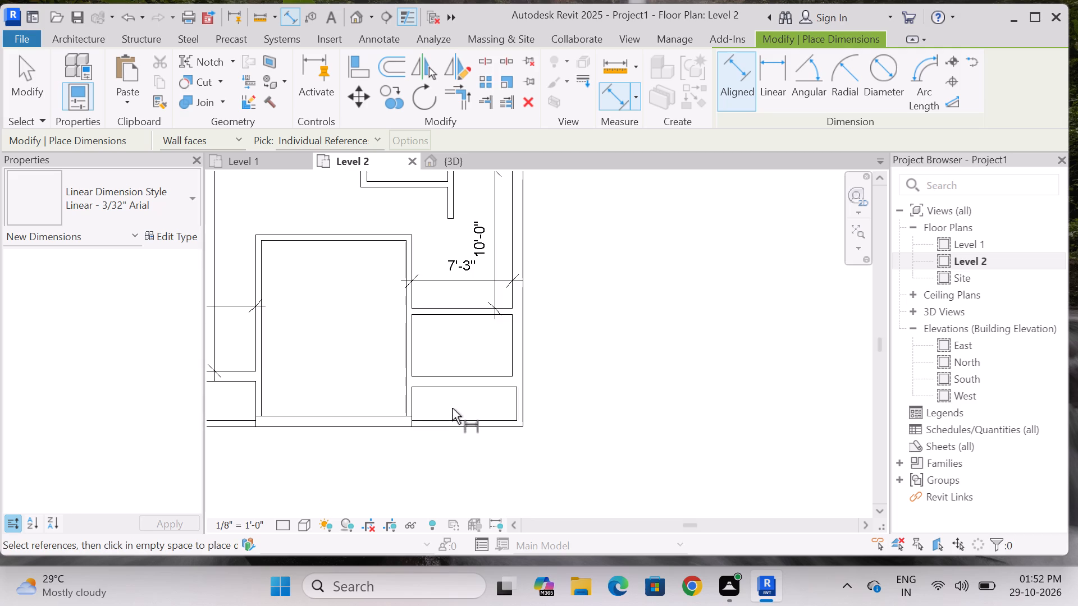
scroll(452, 408, "down", 5)
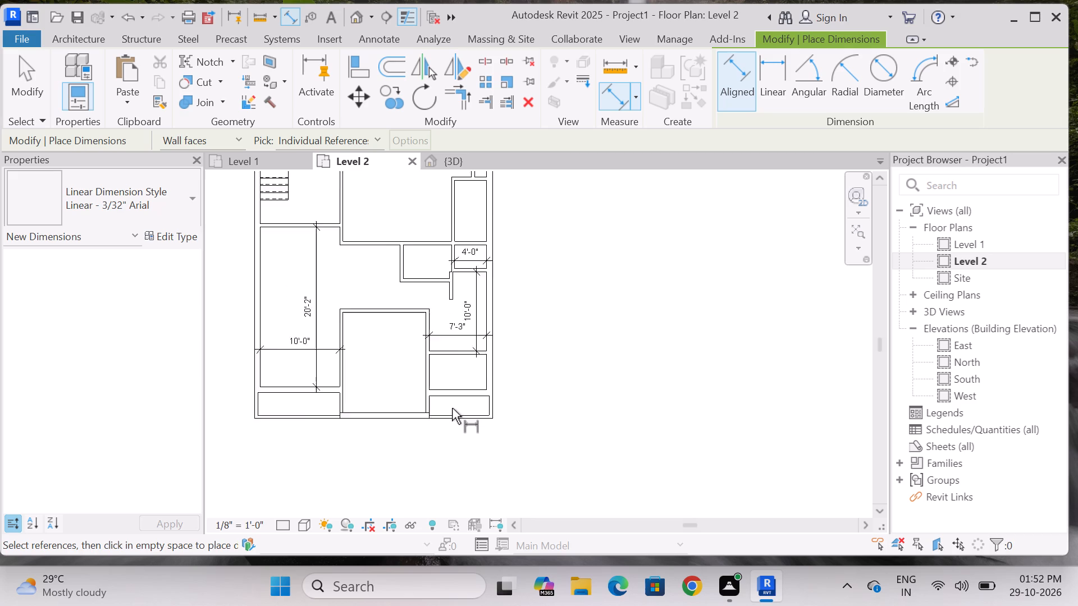
scroll(452, 408, "down", 1)
scroll(456, 361, "up", 5)
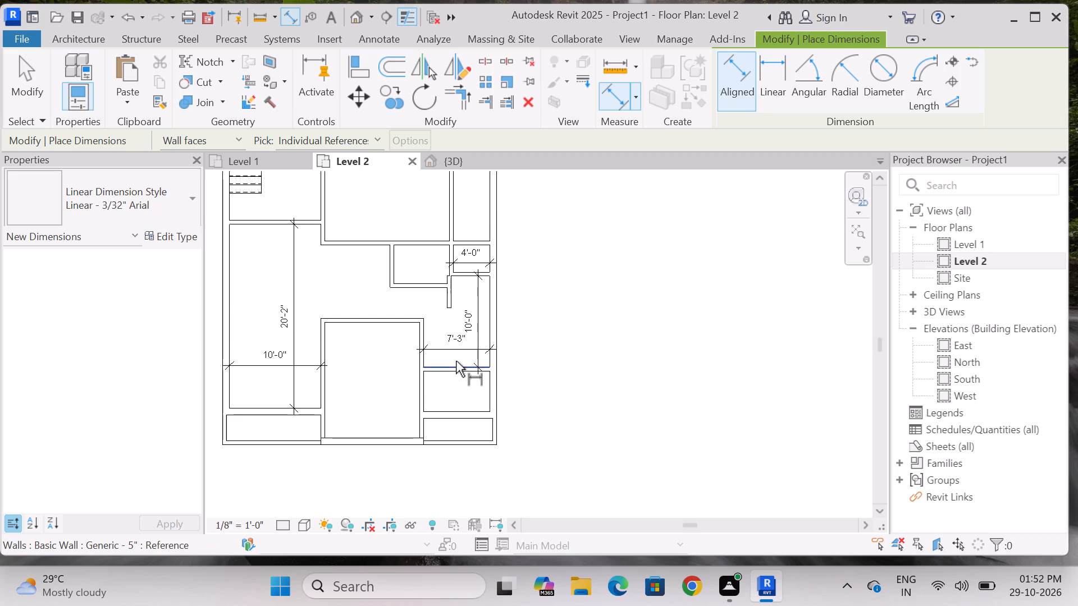
scroll(456, 361, "up", 3)
scroll(451, 373, "down", 4)
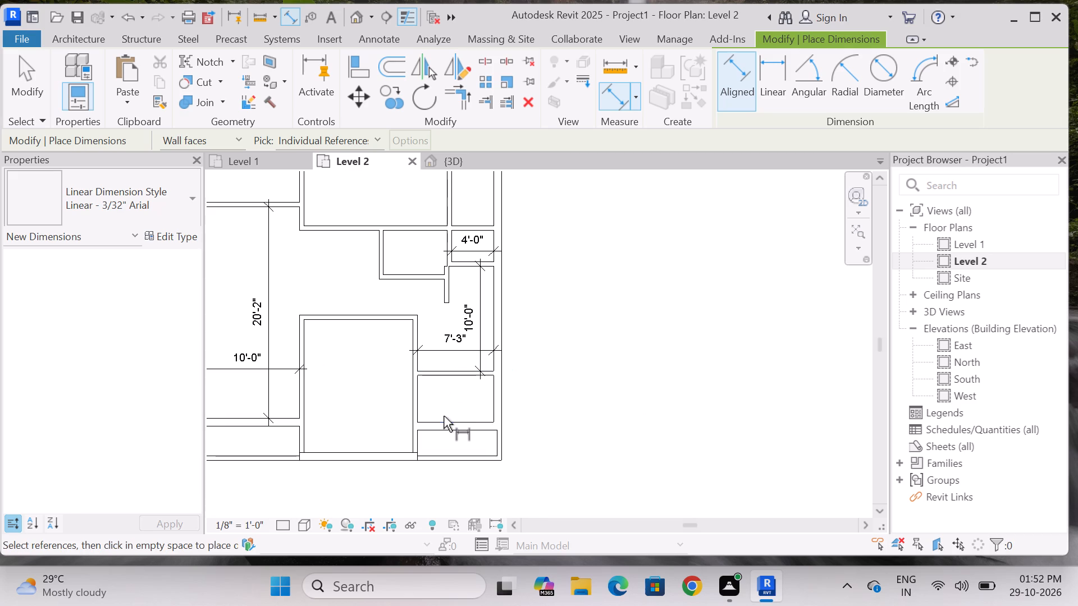
scroll(442, 422, "up", 4)
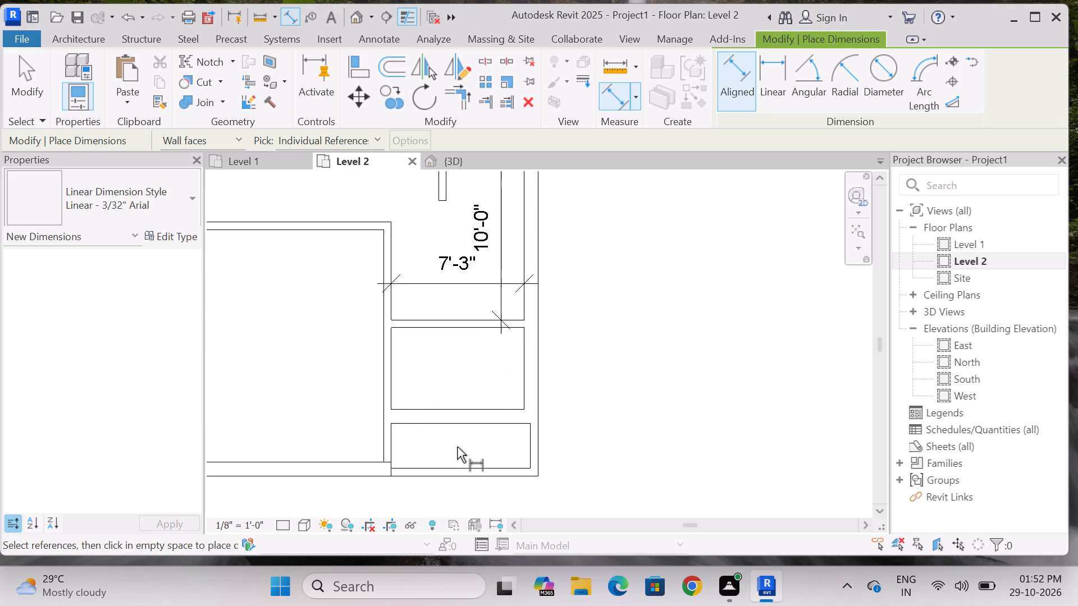
key("Escape")
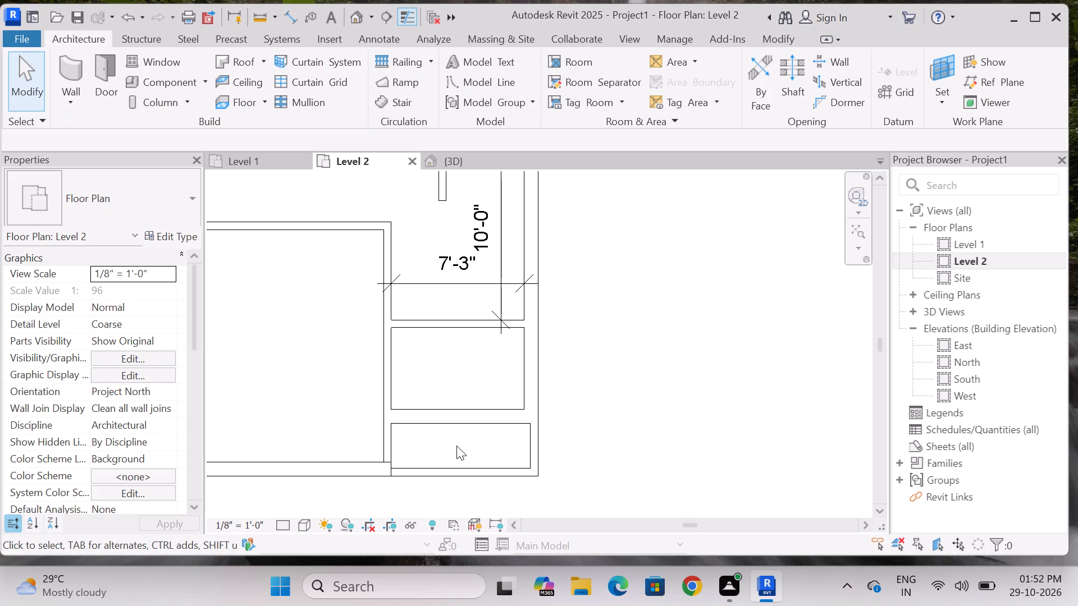
left_click(468, 326)
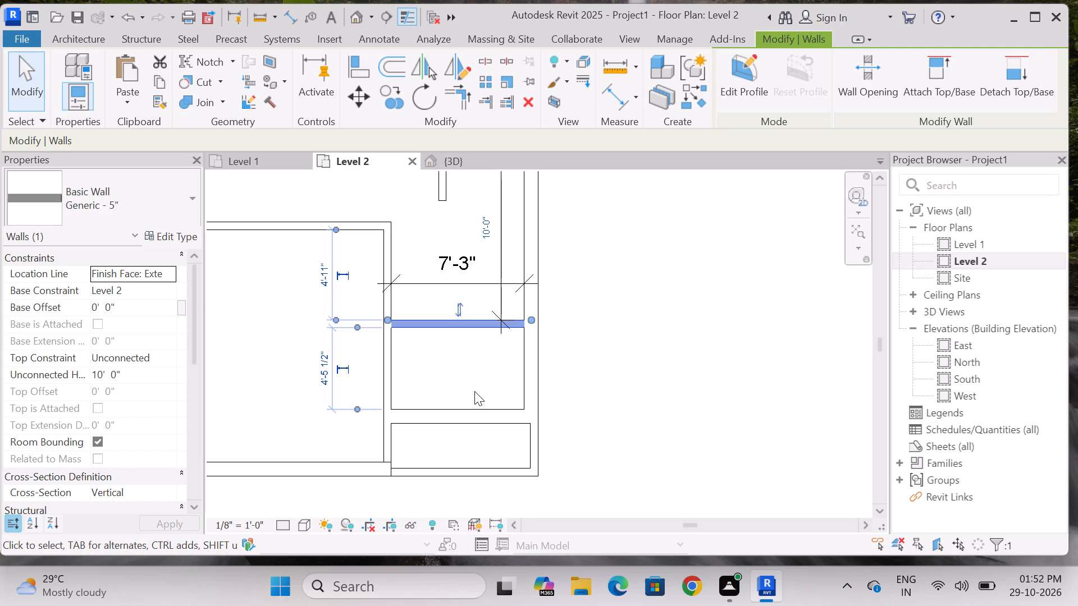
key("Escape")
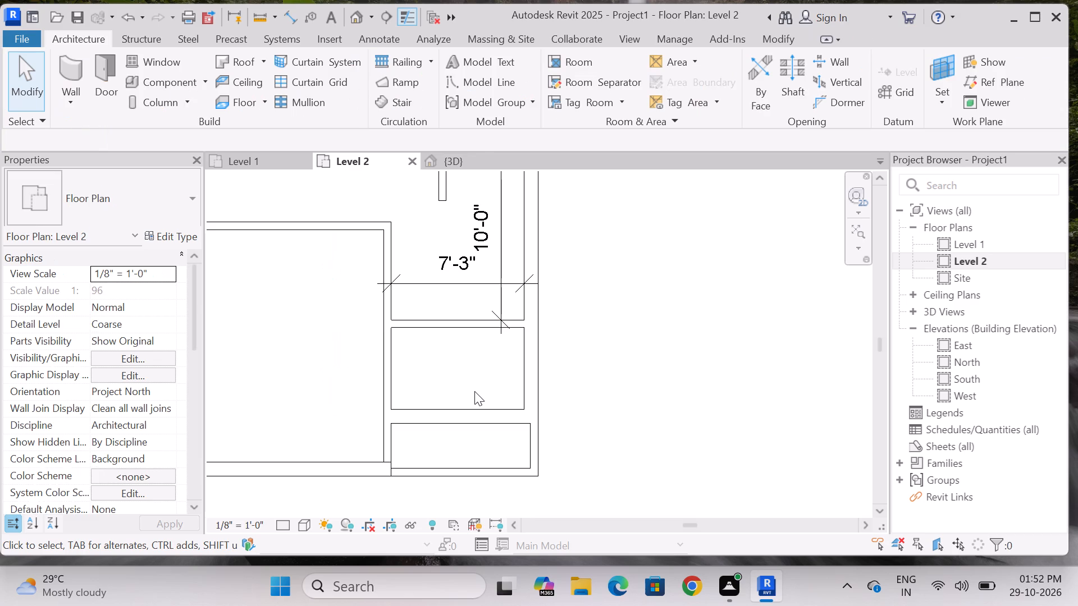
scroll(478, 352, "down", 8)
scroll(455, 375, "up", 4)
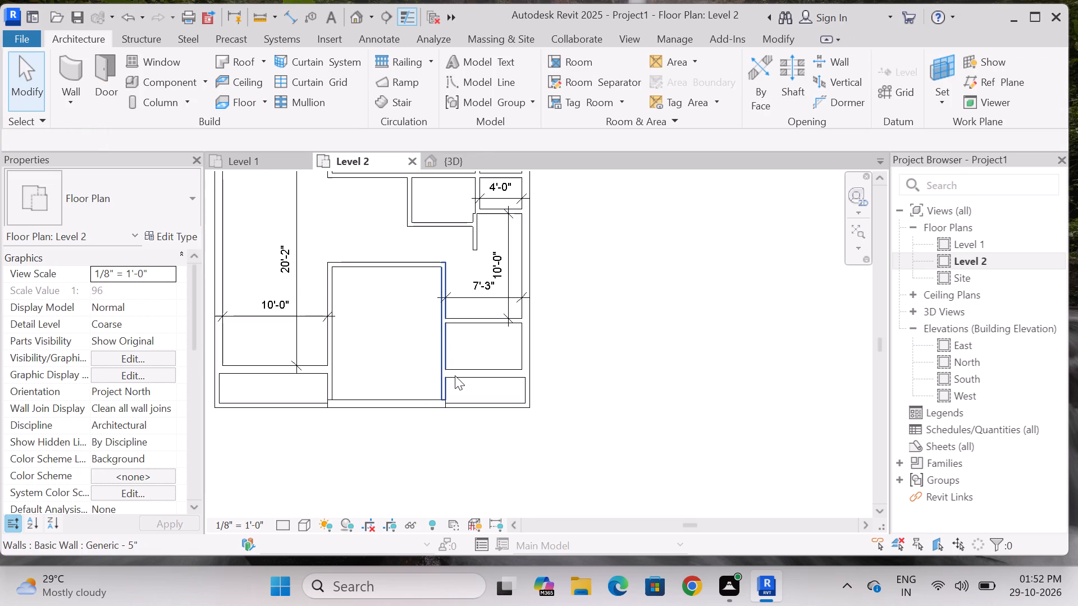
scroll(455, 375, "down", 3)
scroll(479, 358, "up", 7)
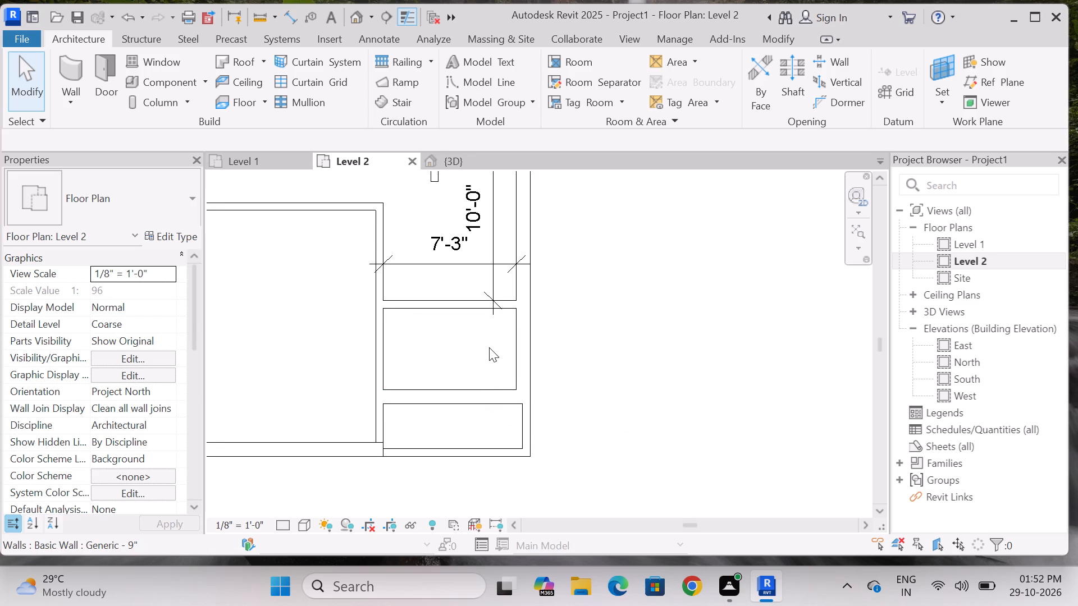
scroll(483, 351, "down", 4)
scroll(502, 301, "up", 2)
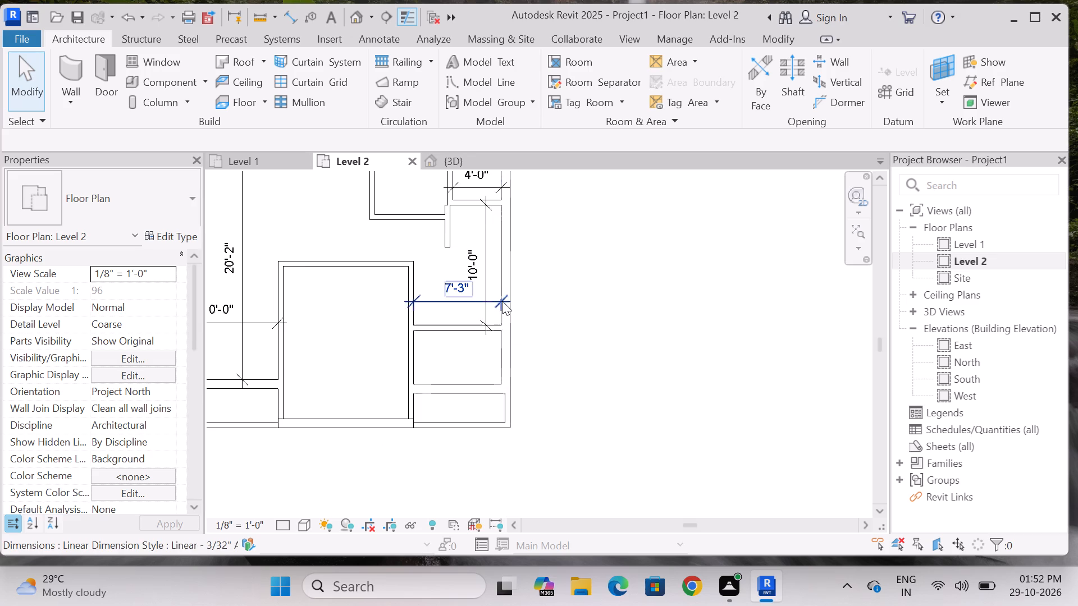
Change the 5" wall along the south side of the dimensioned southeastern room to the Generic - 9" type.
scroll(502, 301, "up", 5)
scroll(432, 369, "down", 3)
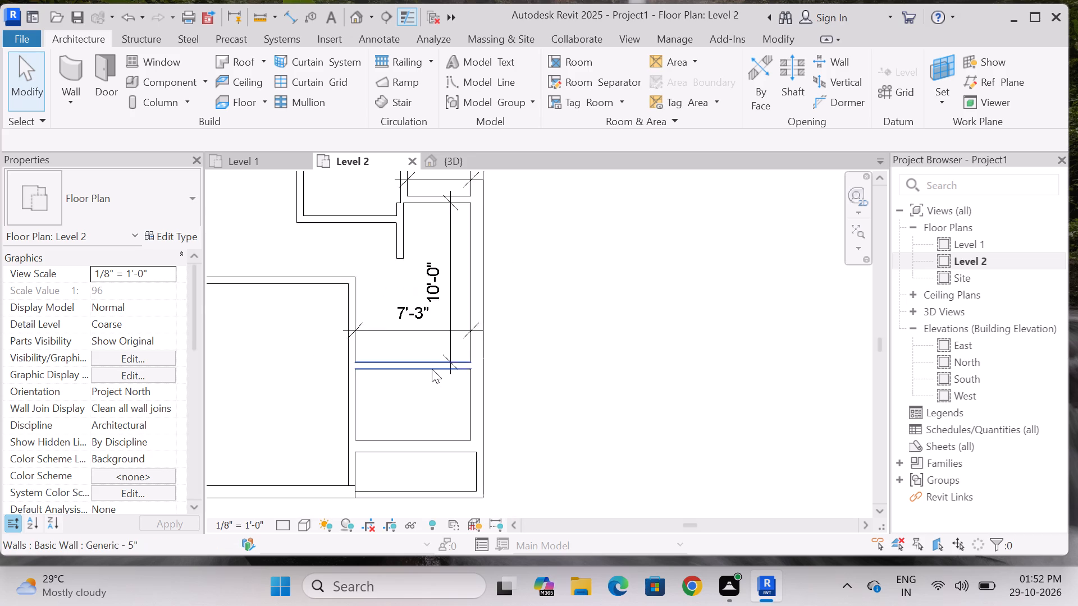
scroll(432, 369, "down", 5)
scroll(432, 382, "up", 3)
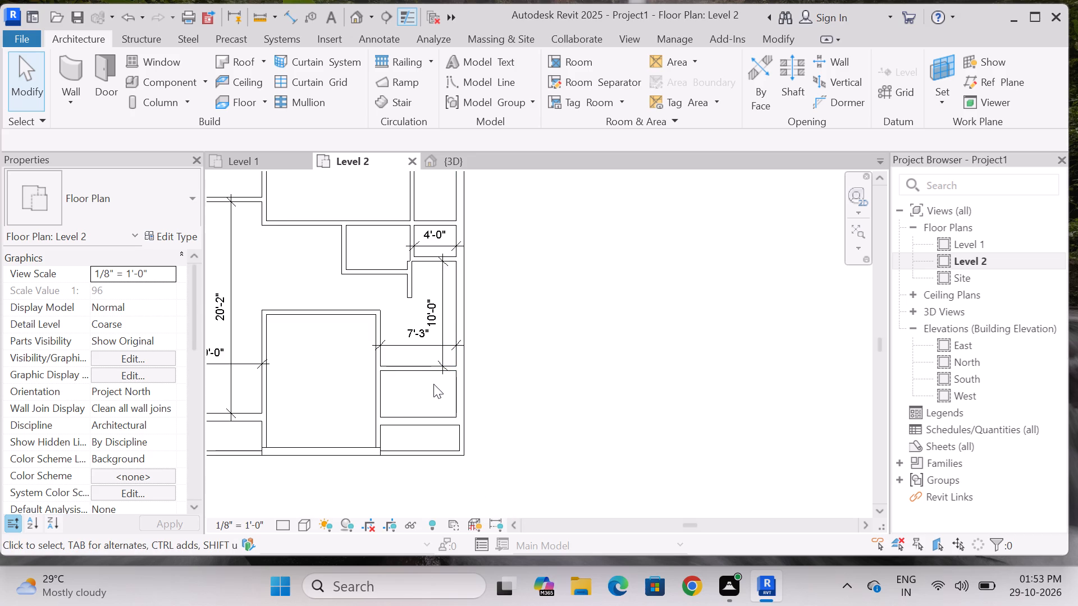
scroll(433, 384, "up", 2)
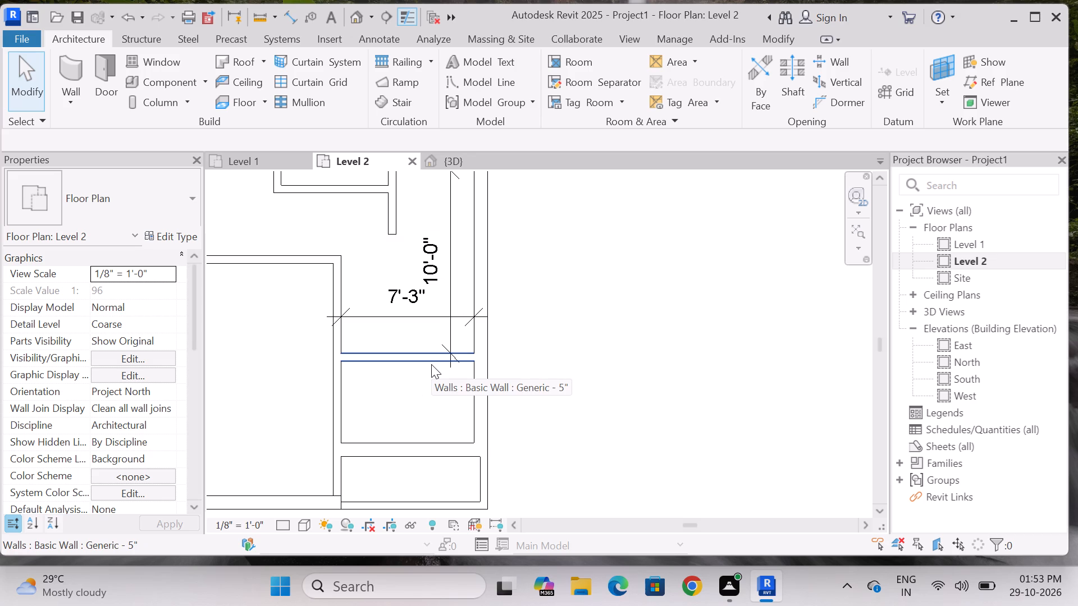
left_click(431, 360)
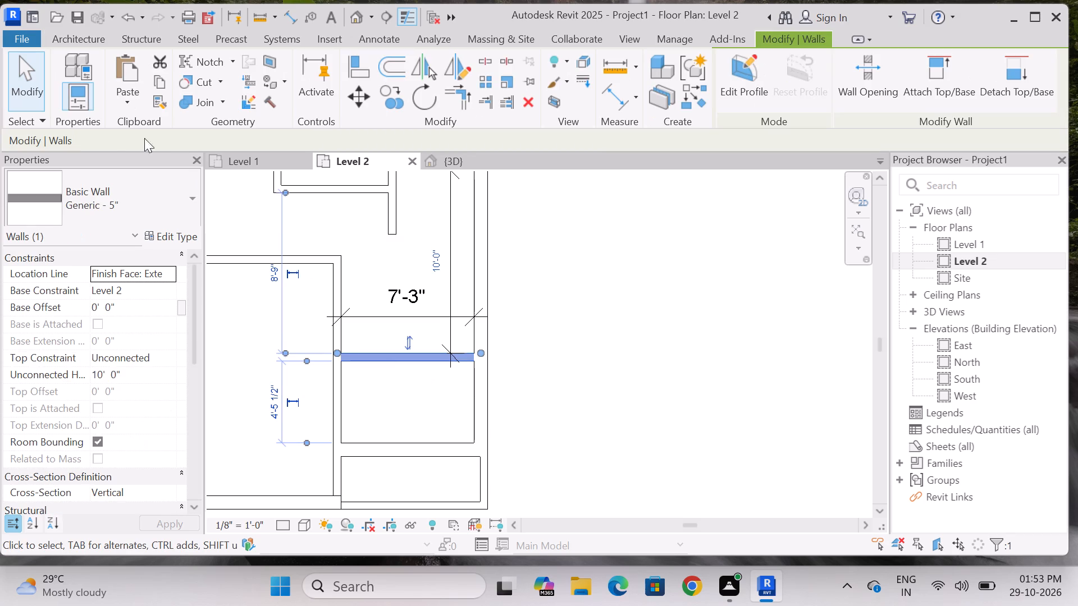
left_click(191, 203)
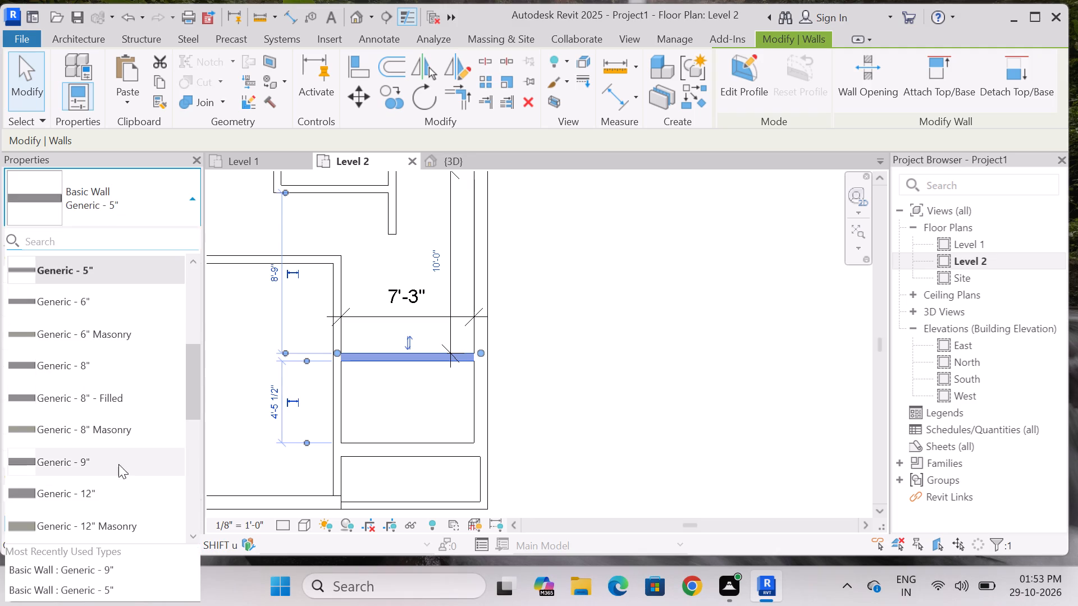
left_click(113, 470)
key("Escape")
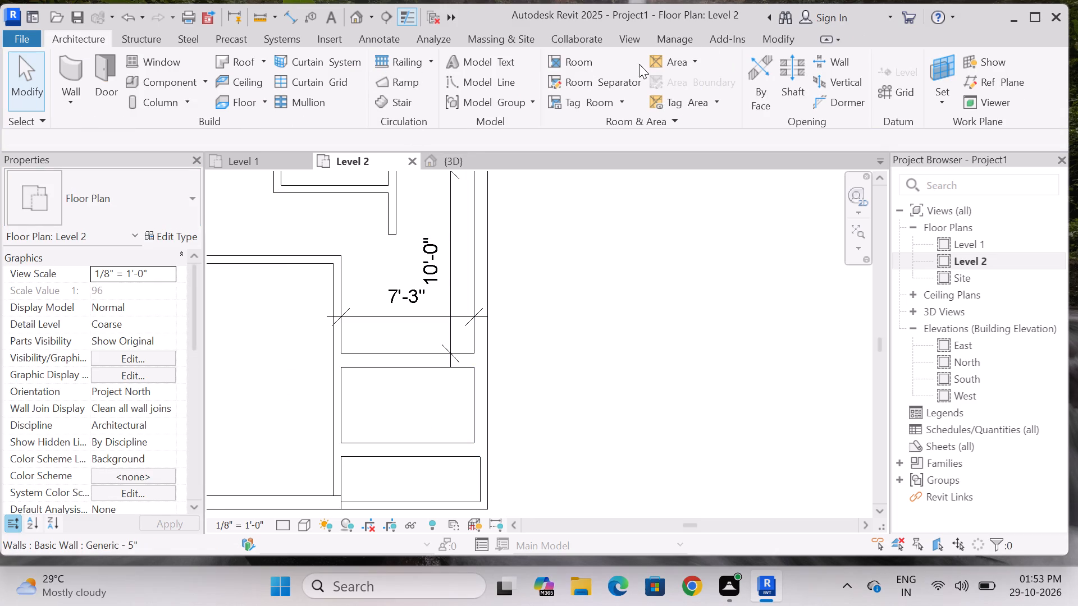
Trim the 9" east wall and the southeastern room's 9" south wall to a corner.
left_click(784, 34)
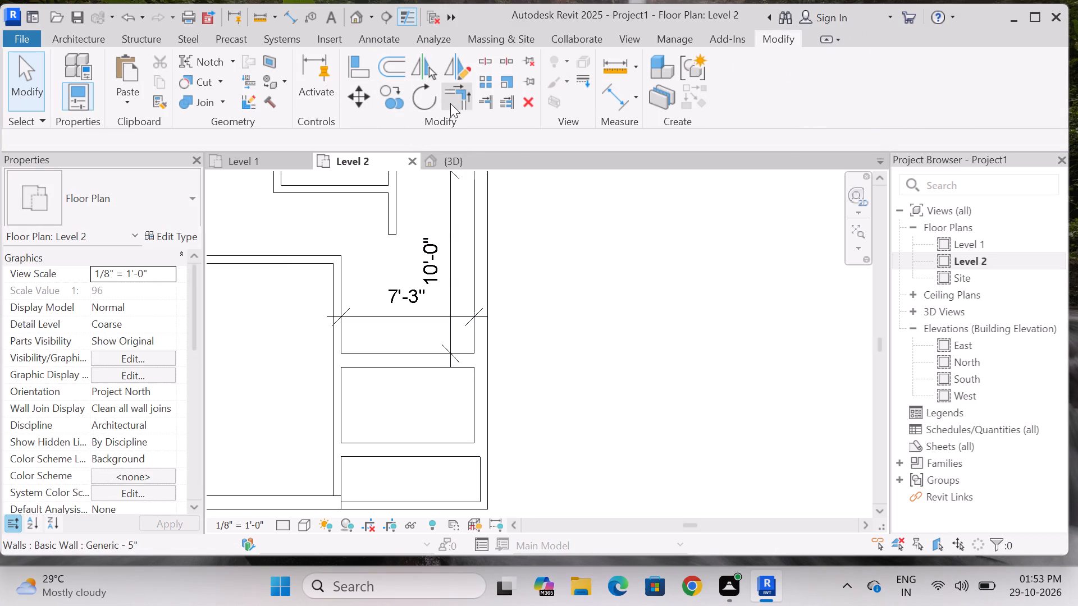
left_click(463, 98)
left_click(479, 229)
left_click(423, 364)
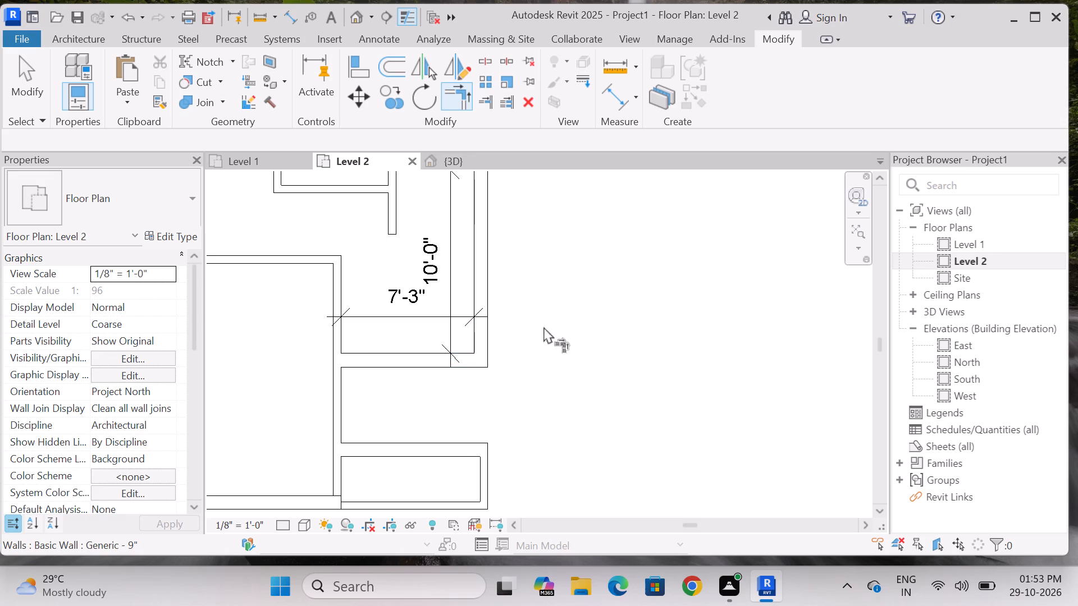
scroll(549, 278, "down", 4)
scroll(522, 353, "up", 3)
key("Escape")
Delete the Generic - 9" wall that divides the space south of the dimensioned room.
left_click(482, 387)
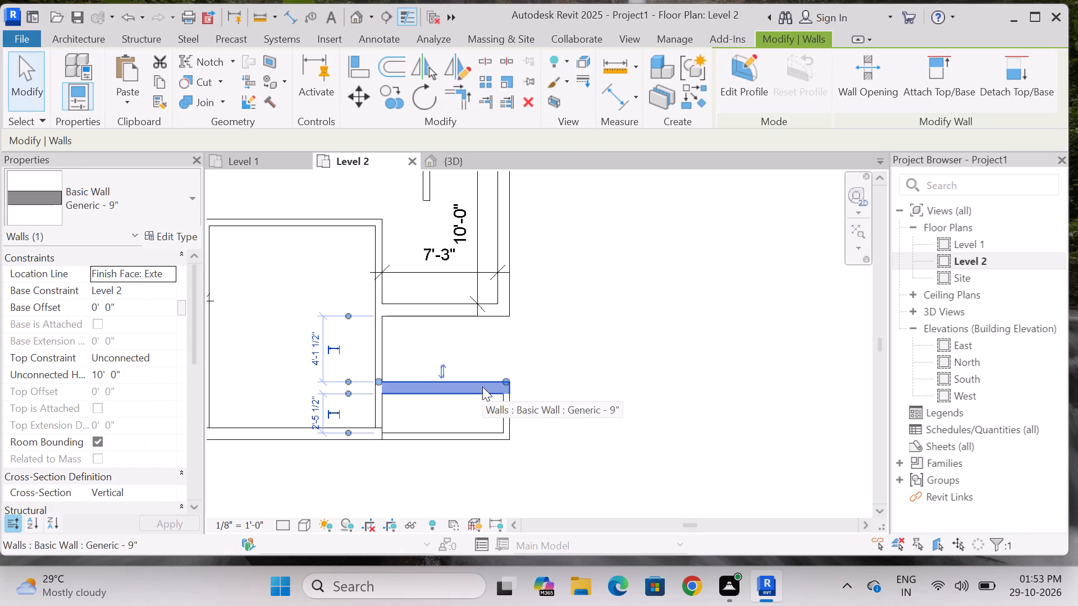
key("Delete")
Extend the 5" east wall of the southern space north to meet the dimensioned room's 9" south wall.
left_click(509, 387)
left_click_drag(511, 385, 508, 319)
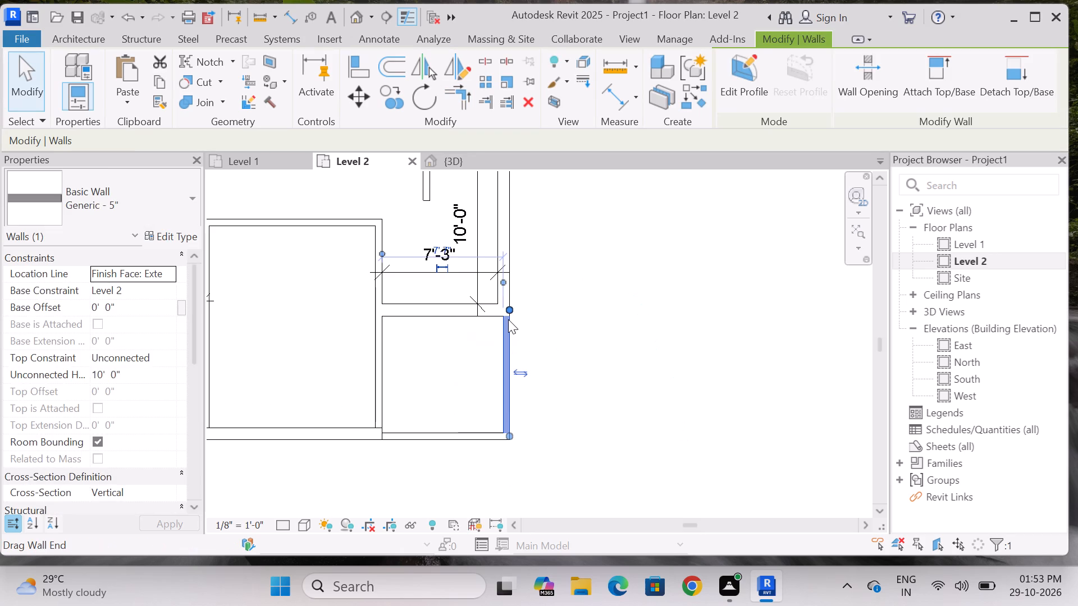
key("Escape")
Examine the revised southeastern rooms and how their walls meet in the overall Level 2 layout.
scroll(556, 323, "down", 5)
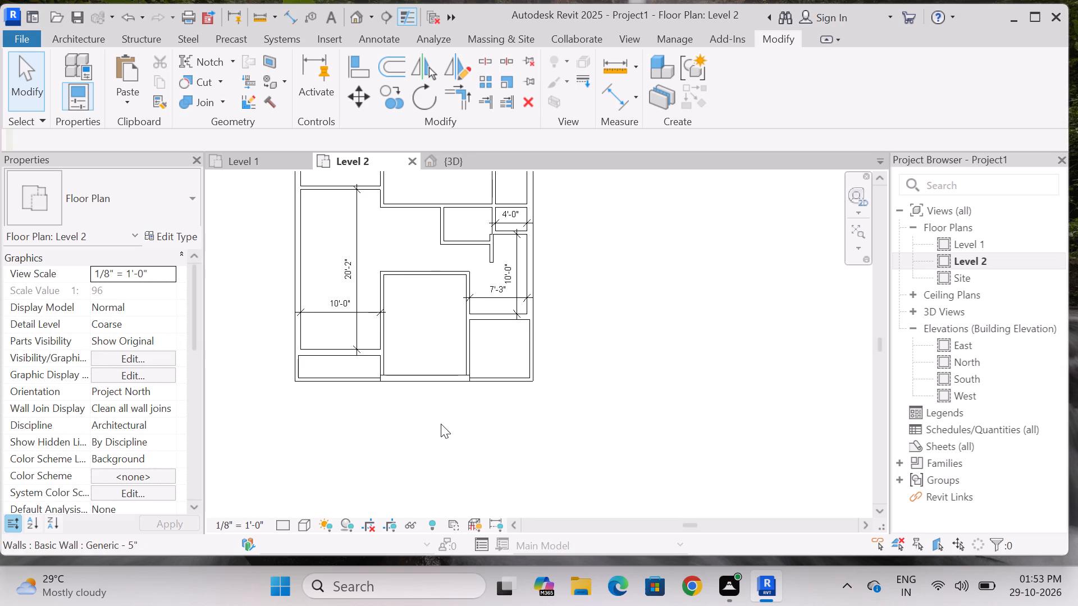
scroll(440, 422, "down", 1)
middle_click_drag(440, 423, 424, 422)
scroll(422, 422, "up", 1)
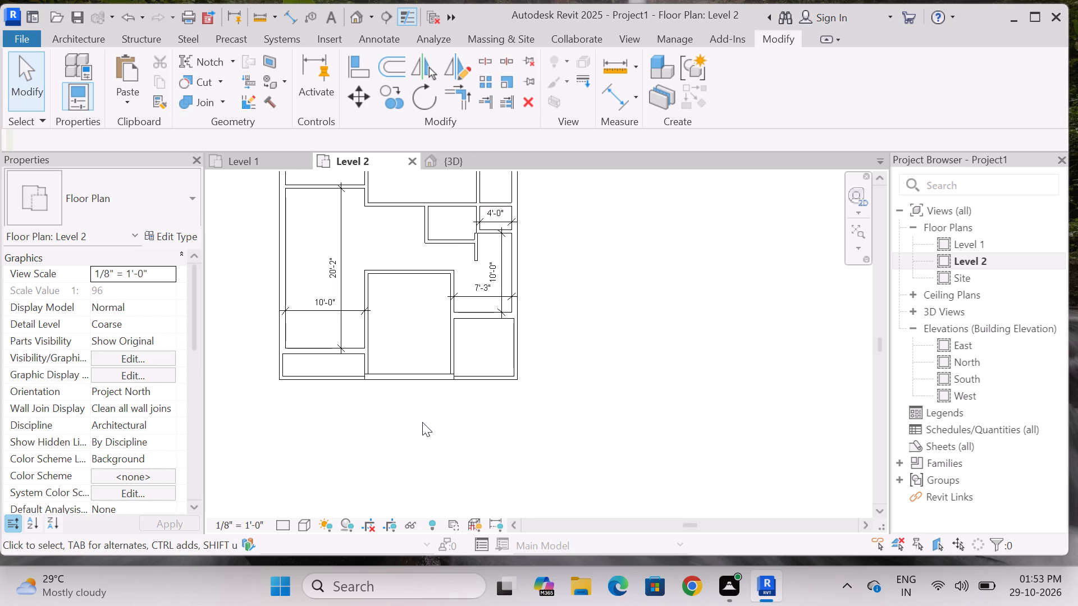
scroll(503, 272, "up", 3)
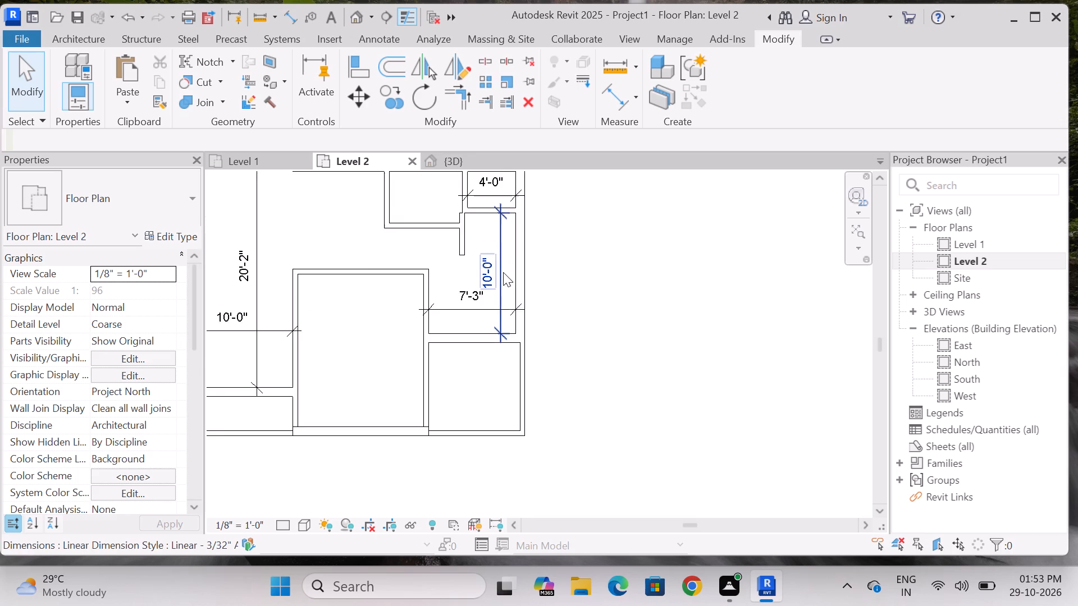
scroll(503, 272, "up", 4)
scroll(490, 300, "down", 4)
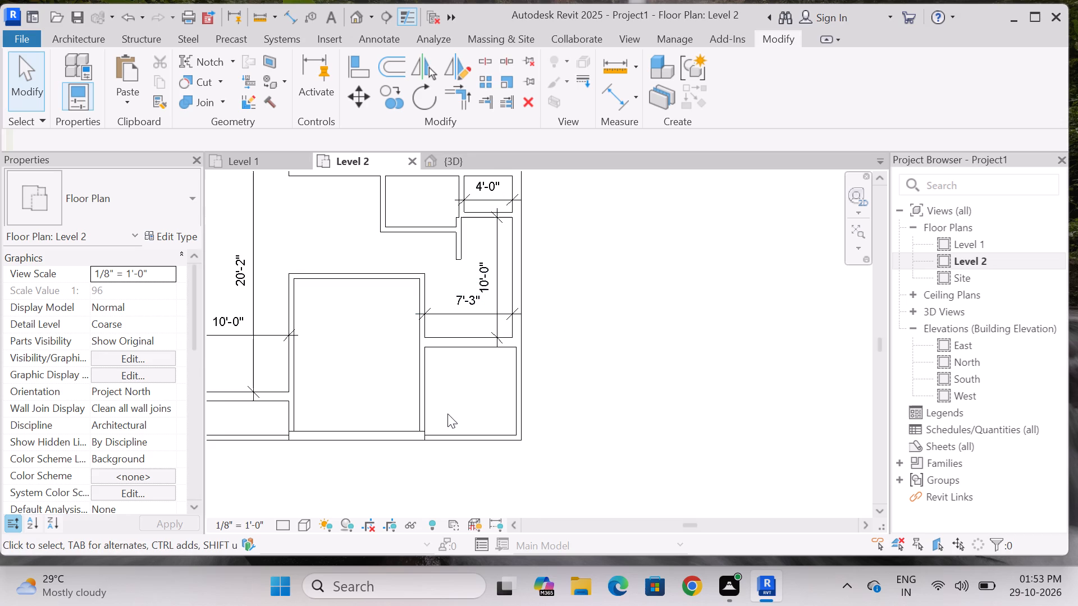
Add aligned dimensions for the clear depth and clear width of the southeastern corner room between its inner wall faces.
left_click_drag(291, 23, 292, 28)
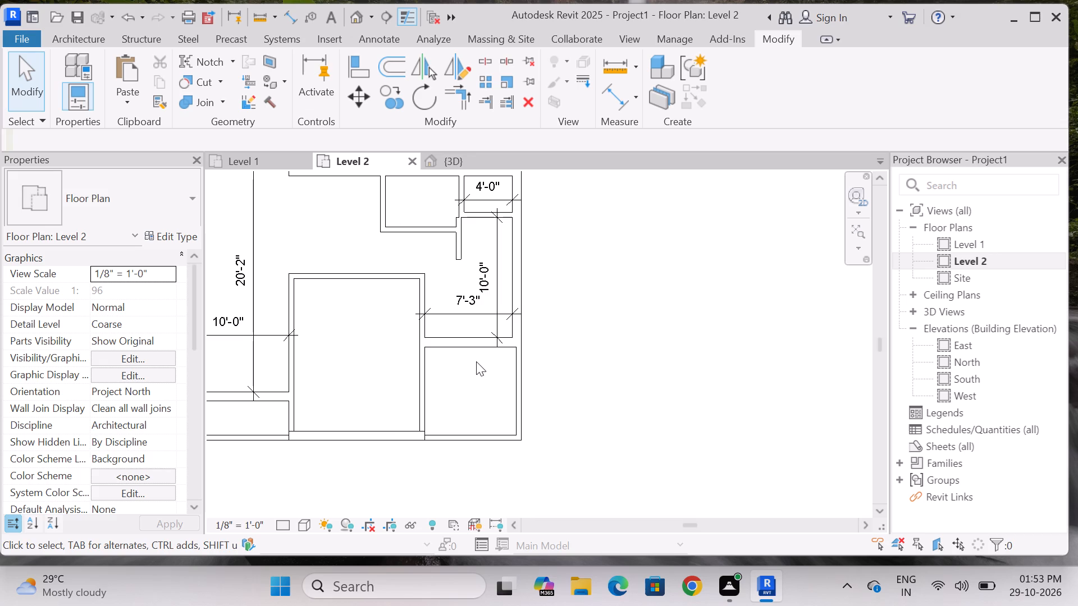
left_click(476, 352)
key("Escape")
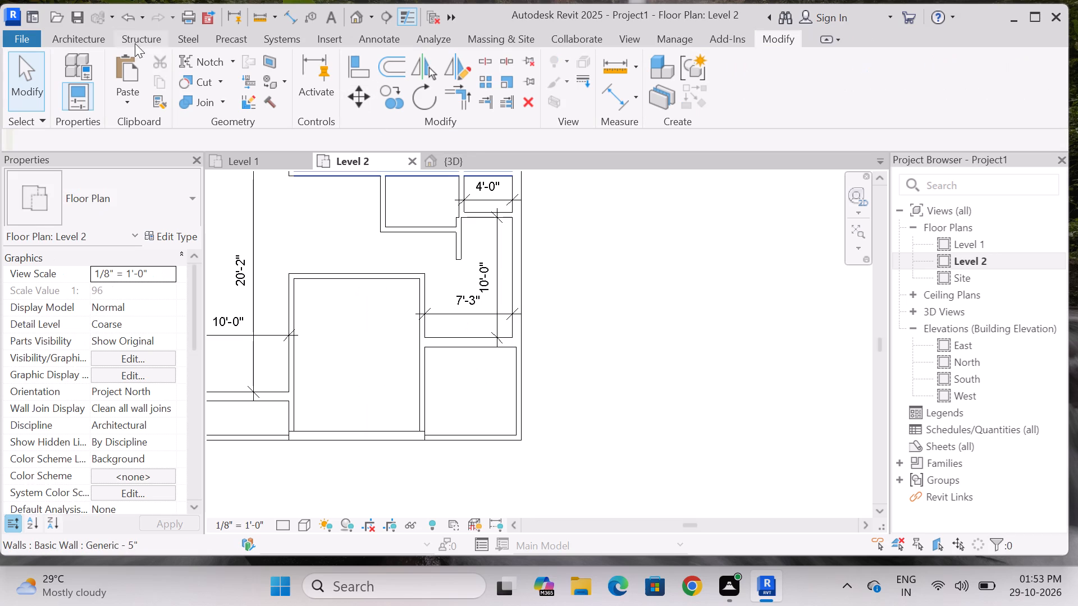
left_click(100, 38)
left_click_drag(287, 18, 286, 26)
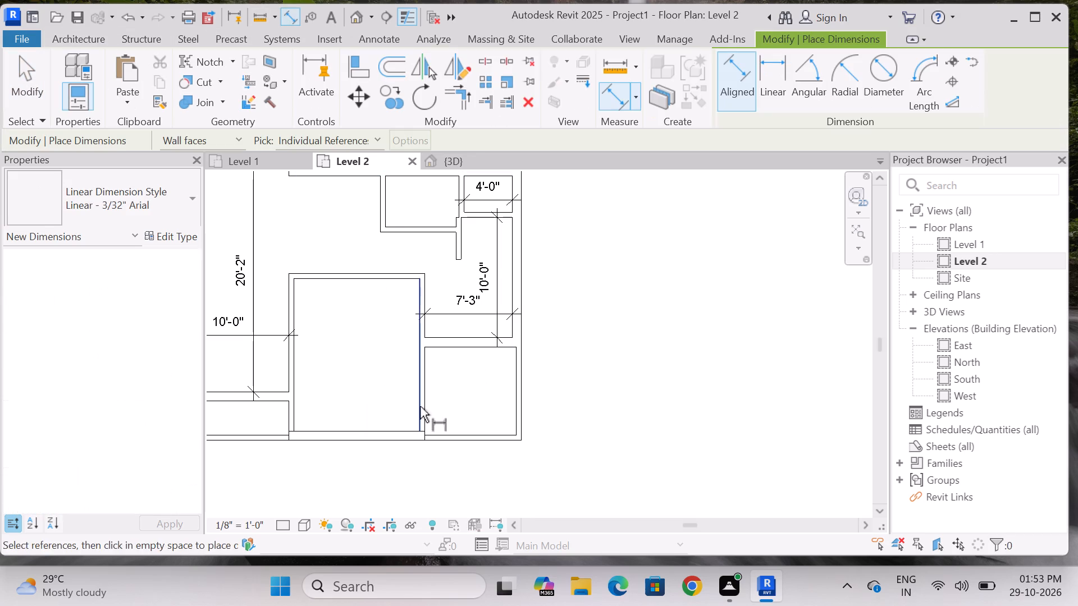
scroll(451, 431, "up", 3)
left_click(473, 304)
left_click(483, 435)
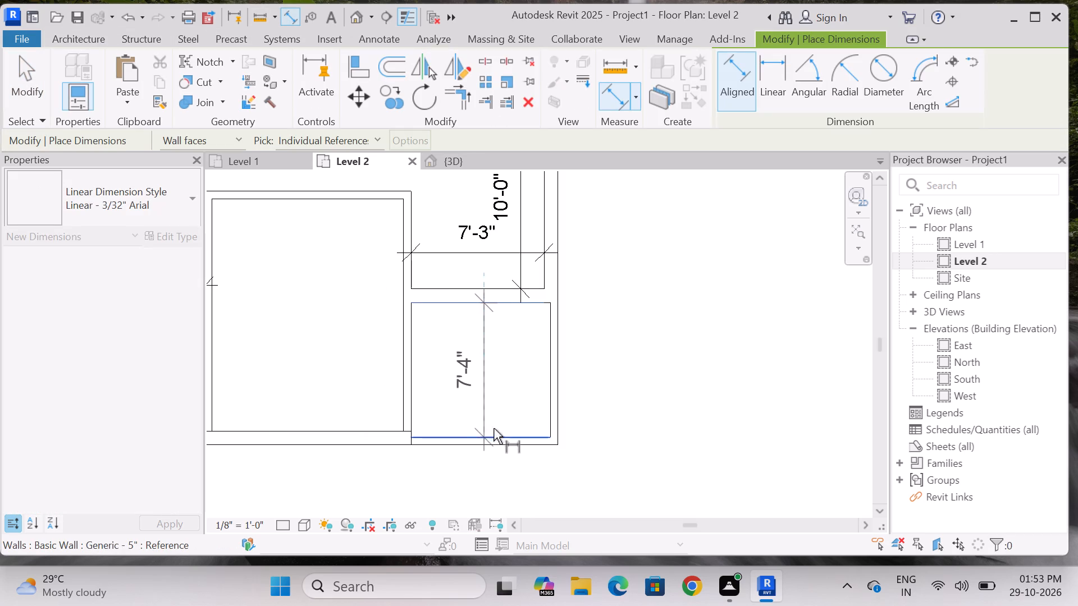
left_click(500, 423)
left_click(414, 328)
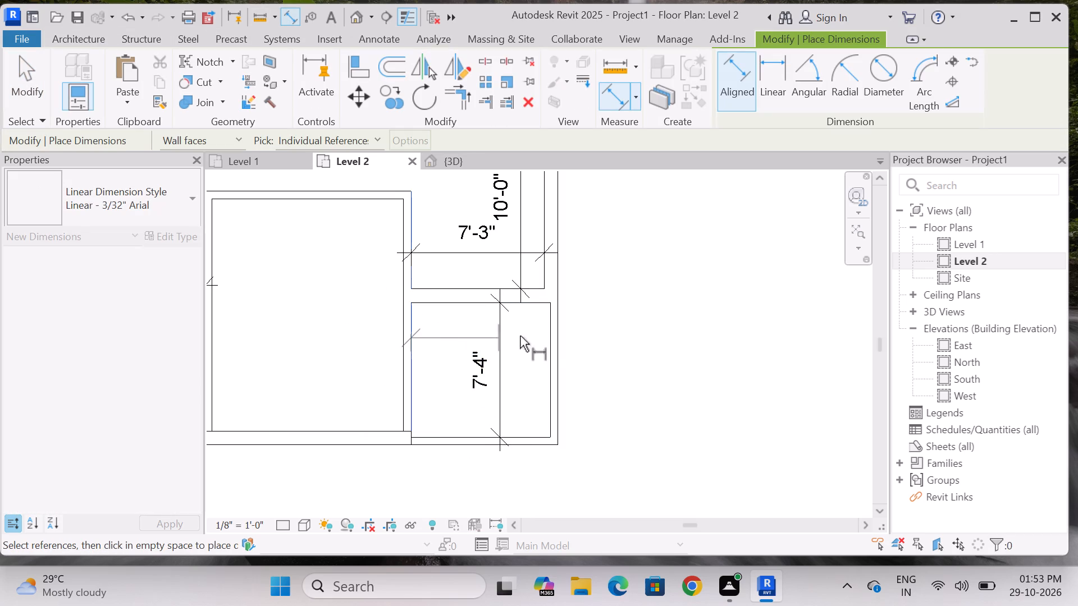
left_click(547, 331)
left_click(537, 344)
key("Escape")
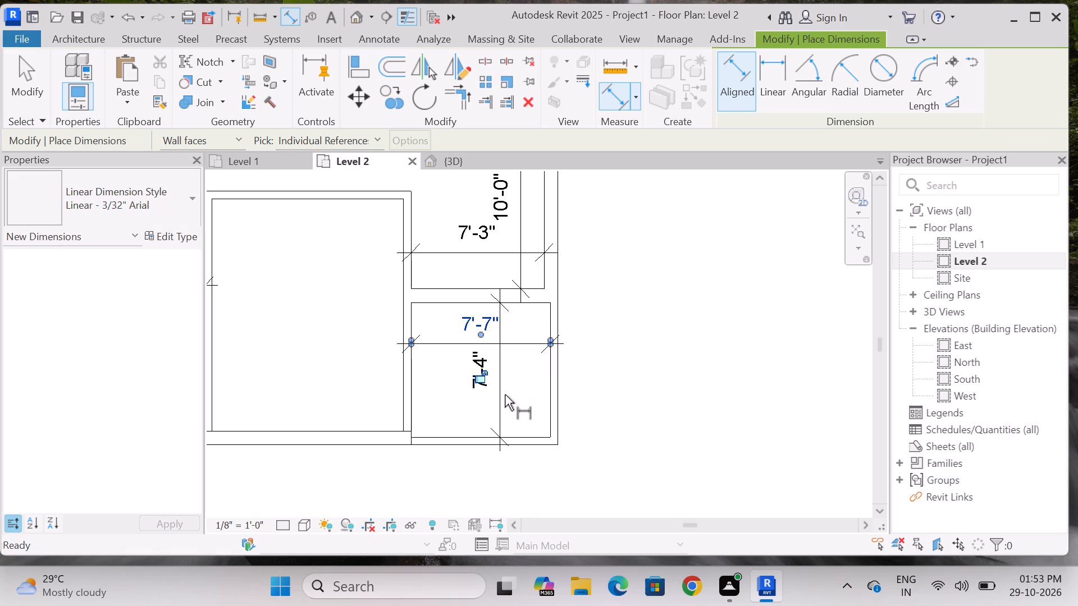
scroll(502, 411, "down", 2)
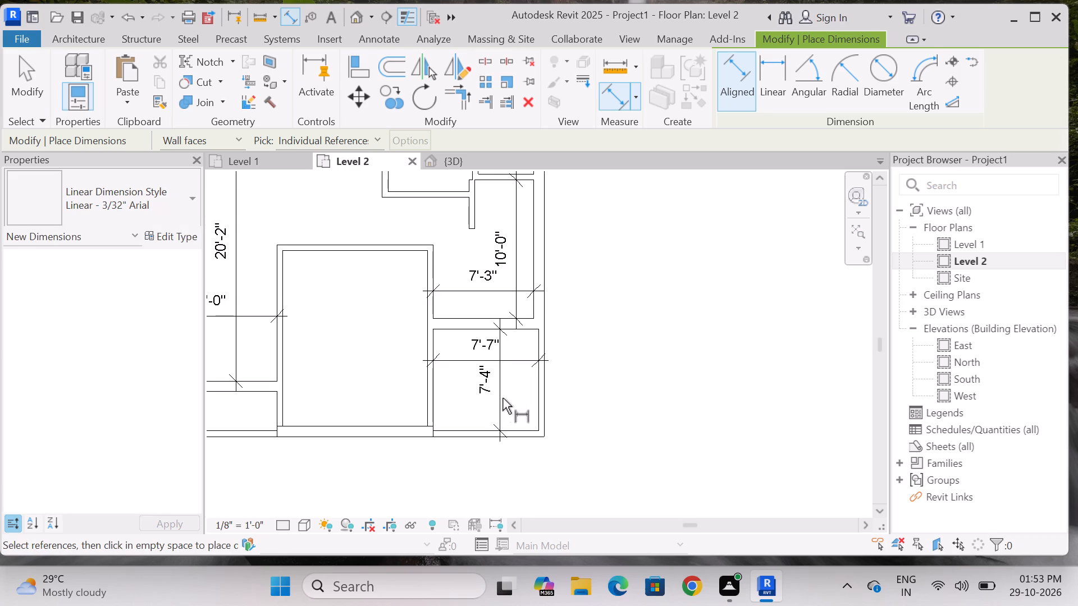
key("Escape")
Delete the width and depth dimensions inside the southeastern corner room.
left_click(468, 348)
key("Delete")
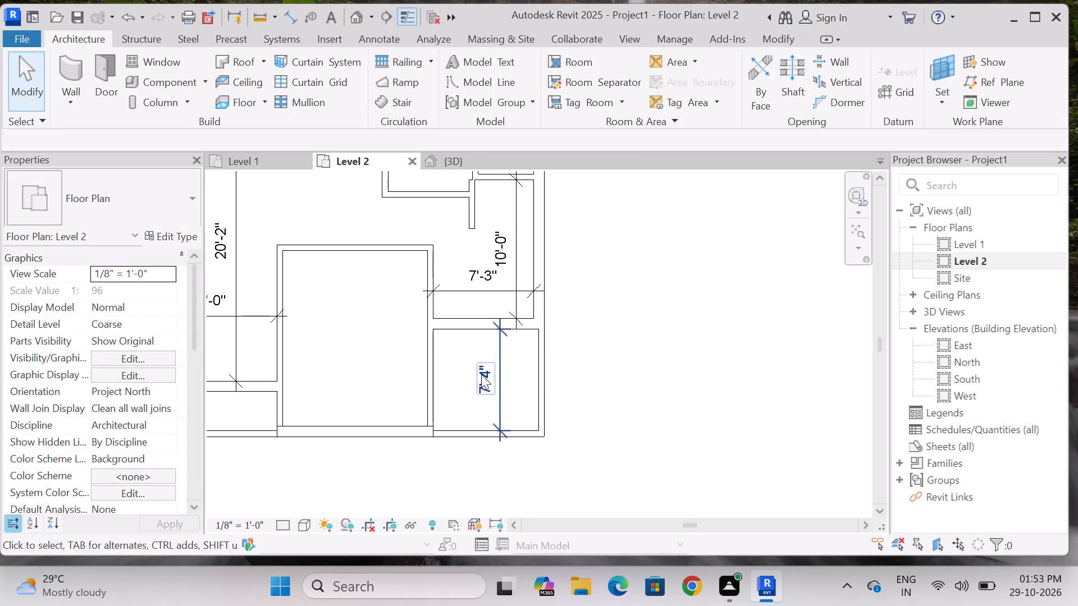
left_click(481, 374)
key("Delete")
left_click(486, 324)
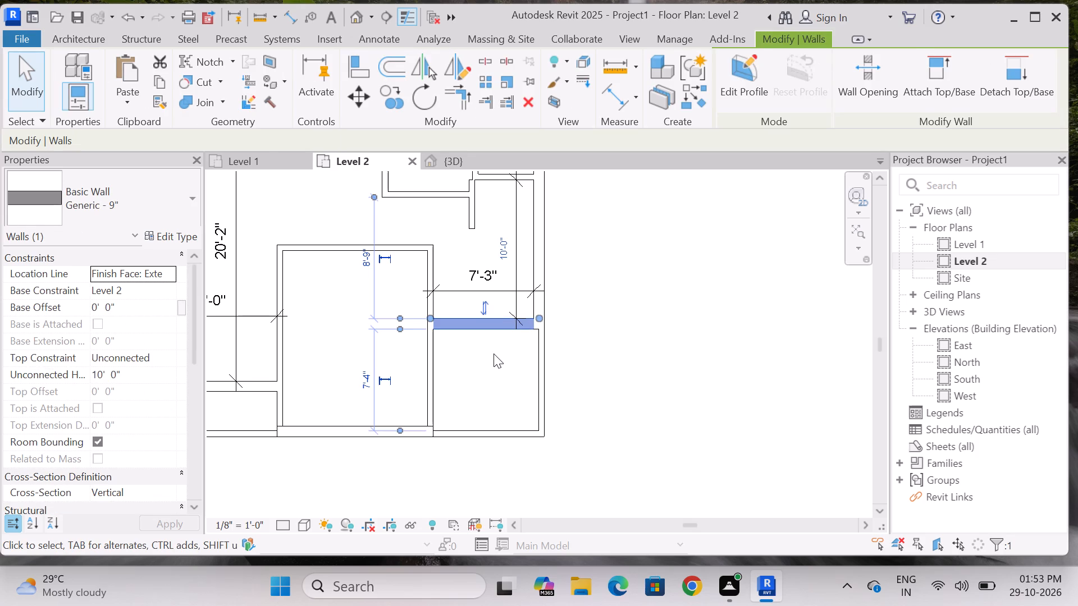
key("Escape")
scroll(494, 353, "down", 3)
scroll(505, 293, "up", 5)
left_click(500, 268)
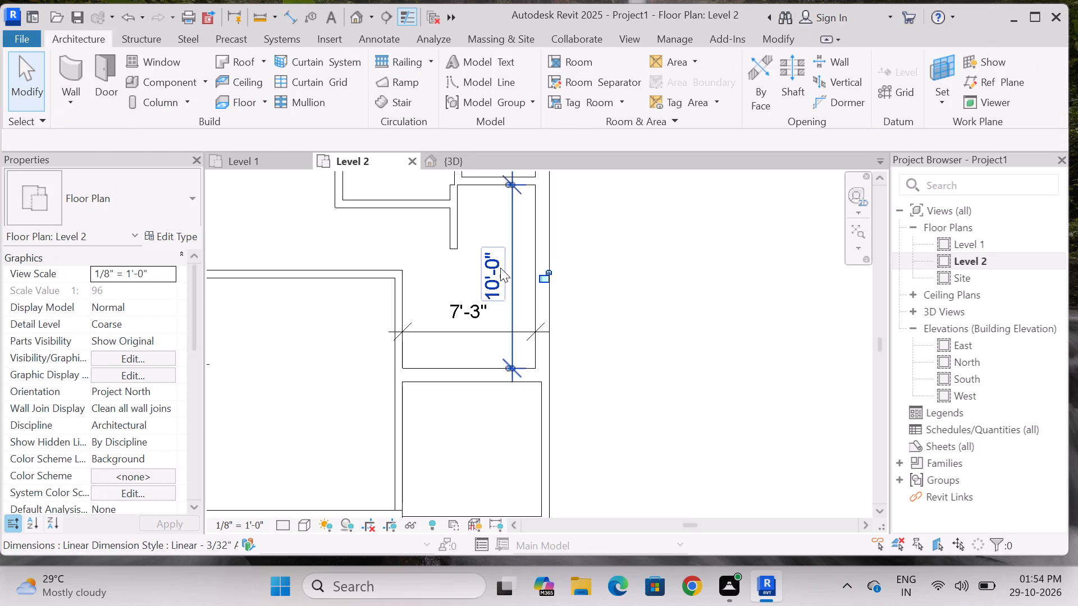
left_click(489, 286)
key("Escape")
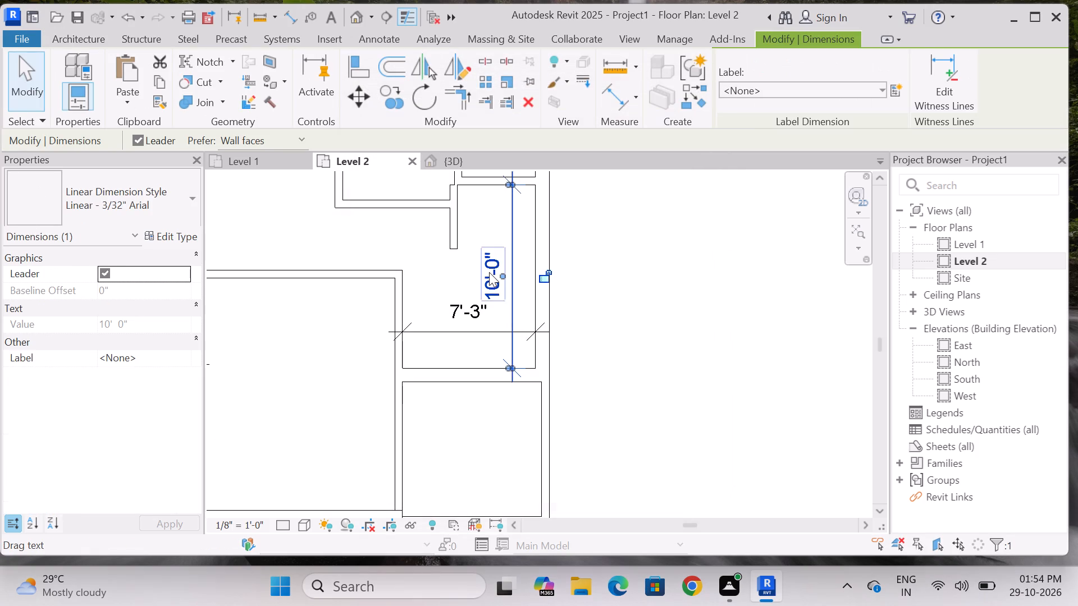
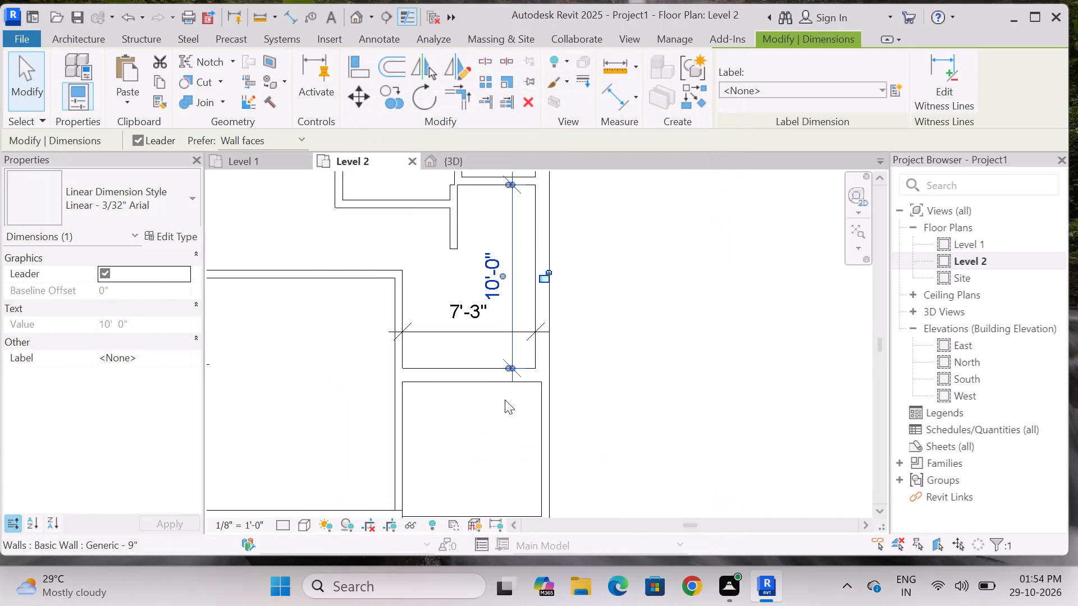
Delete the horizontal 9" wall between the two rooms at the plan's lower-right corner and the 7'-3" dimension above it.
key("Escape")
key("Escape")
left_click(482, 383)
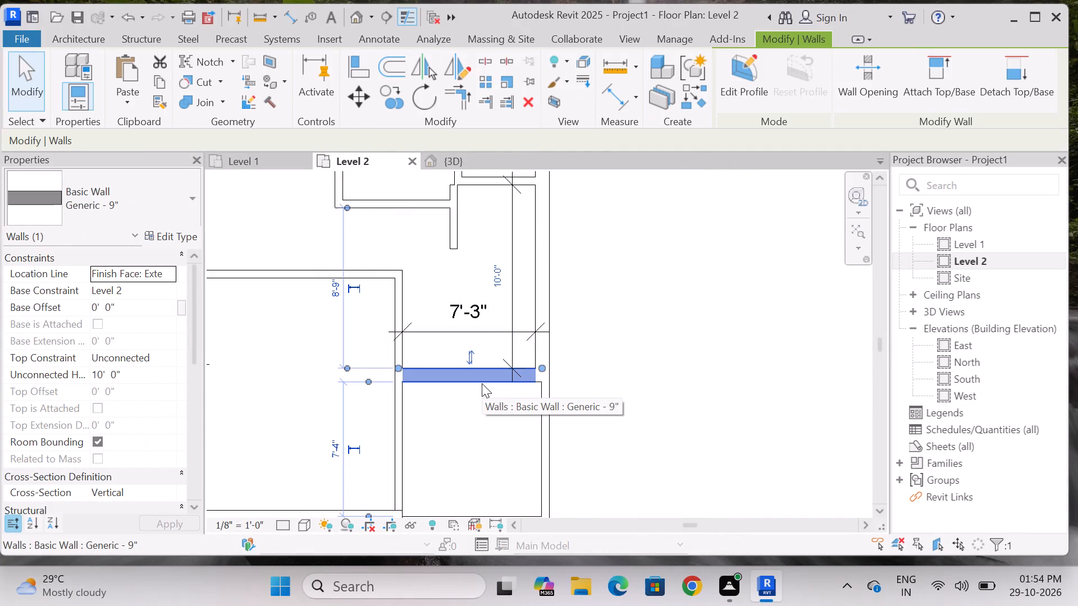
key("Delete")
left_click(481, 325)
key("Delete")
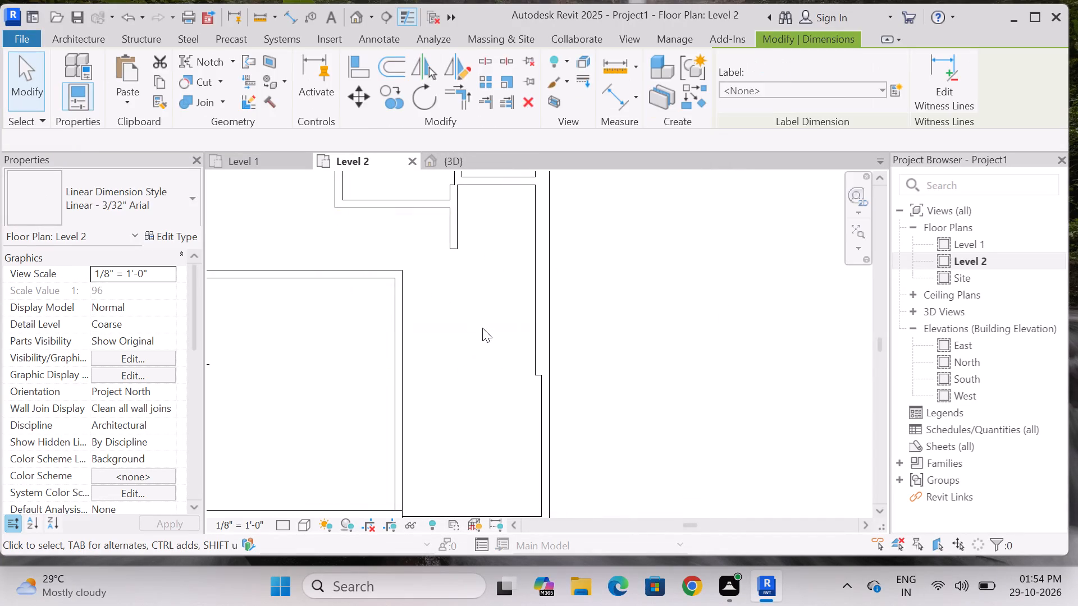
Draw a horizontal Generic - 9" wall from the right exterior wall, 12' below the room's upper corner, across to the central room's wall.
left_click(79, 75)
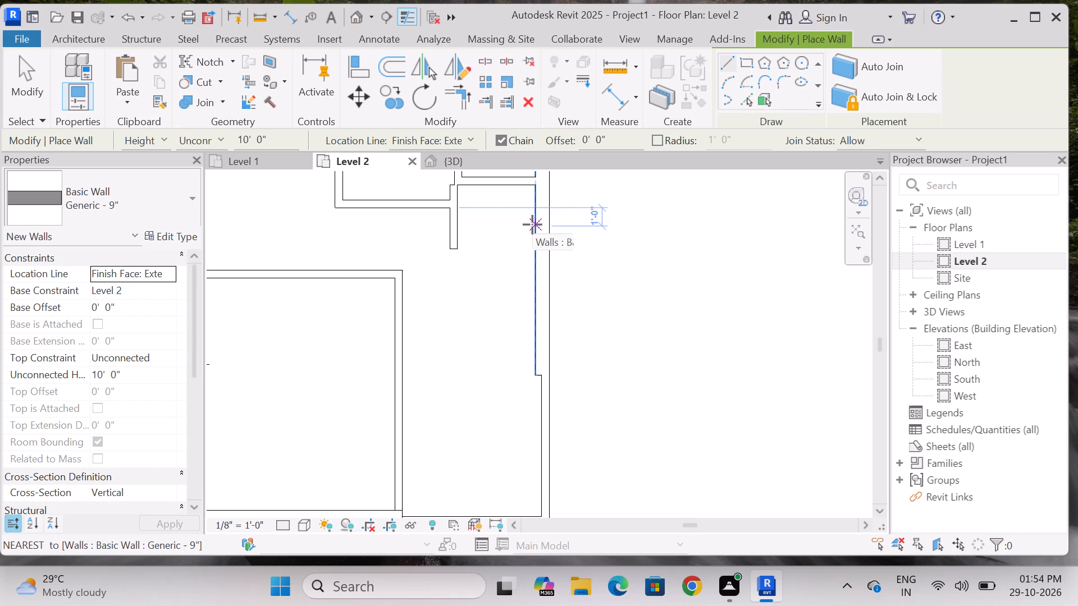
middle_click_drag(531, 226, 532, 332)
scroll(532, 332, "up", 4)
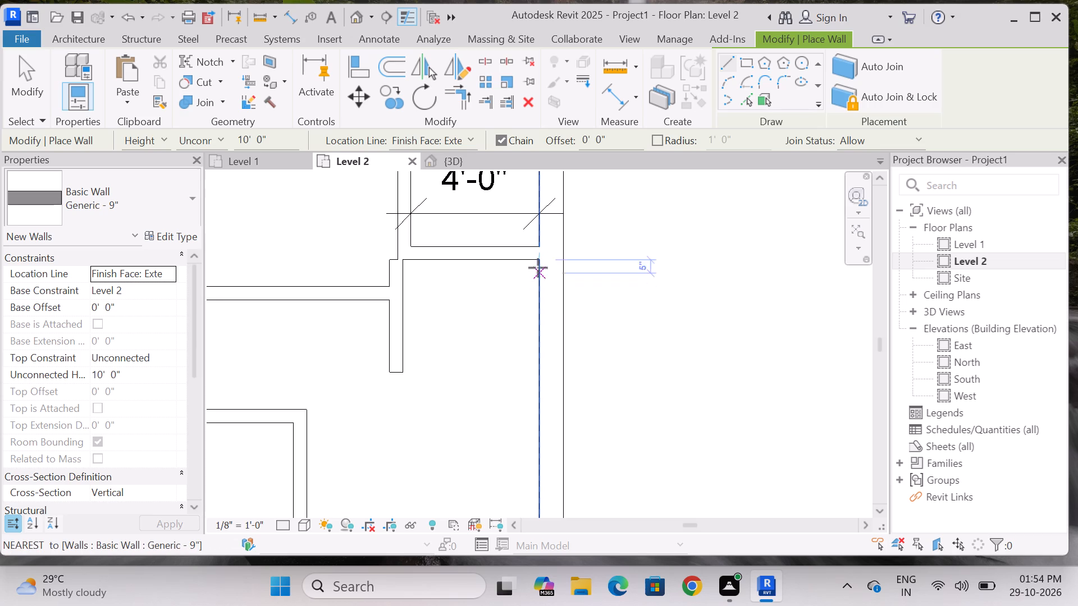
scroll(537, 276, "up", 3)
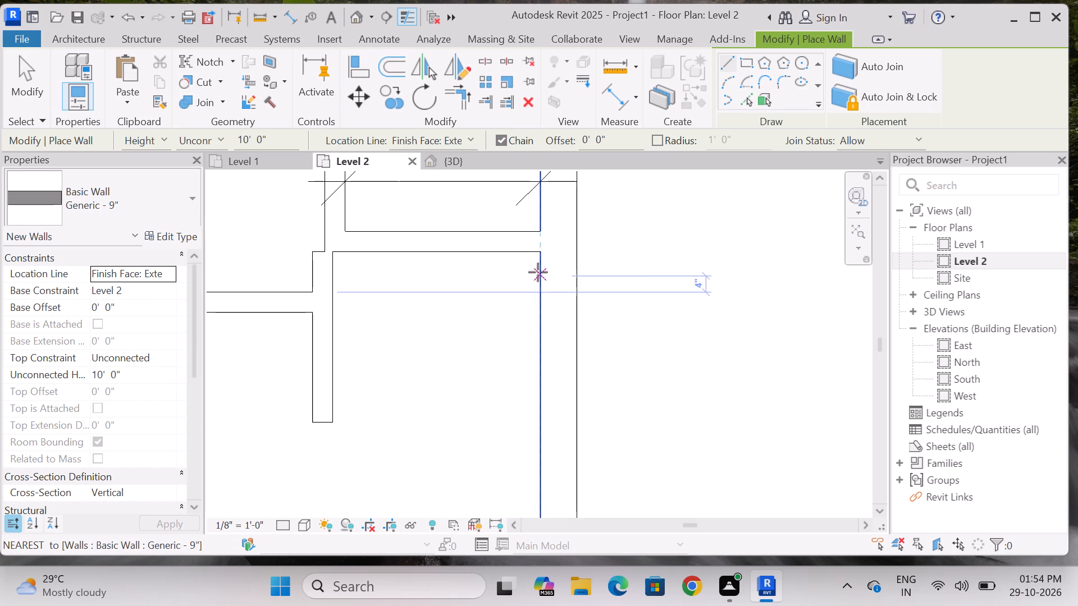
type("12")
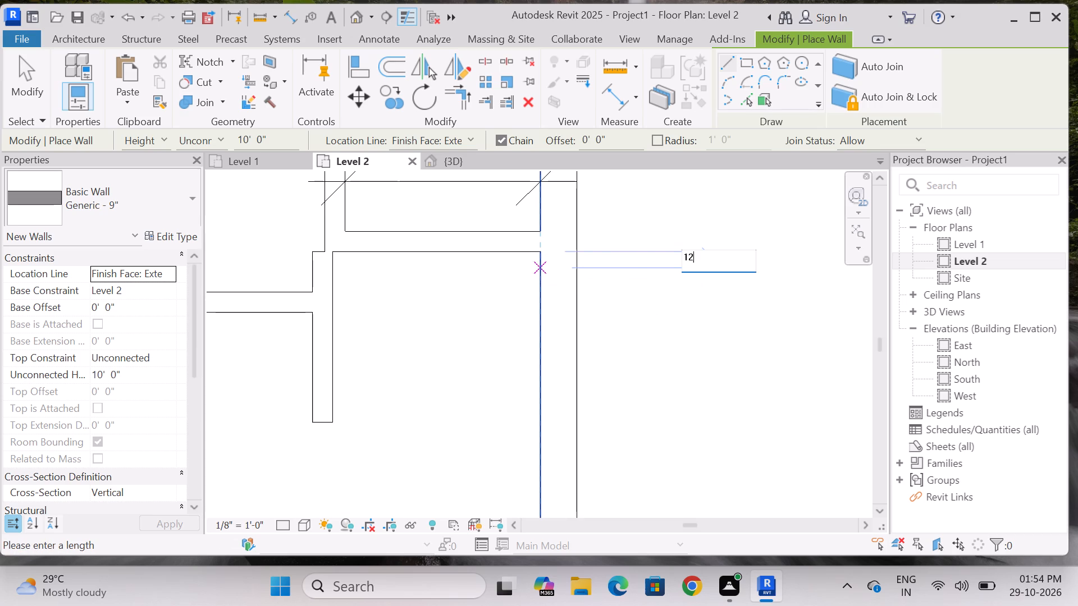
key("apostrophe")
key("Return")
scroll(501, 347, "down", 9)
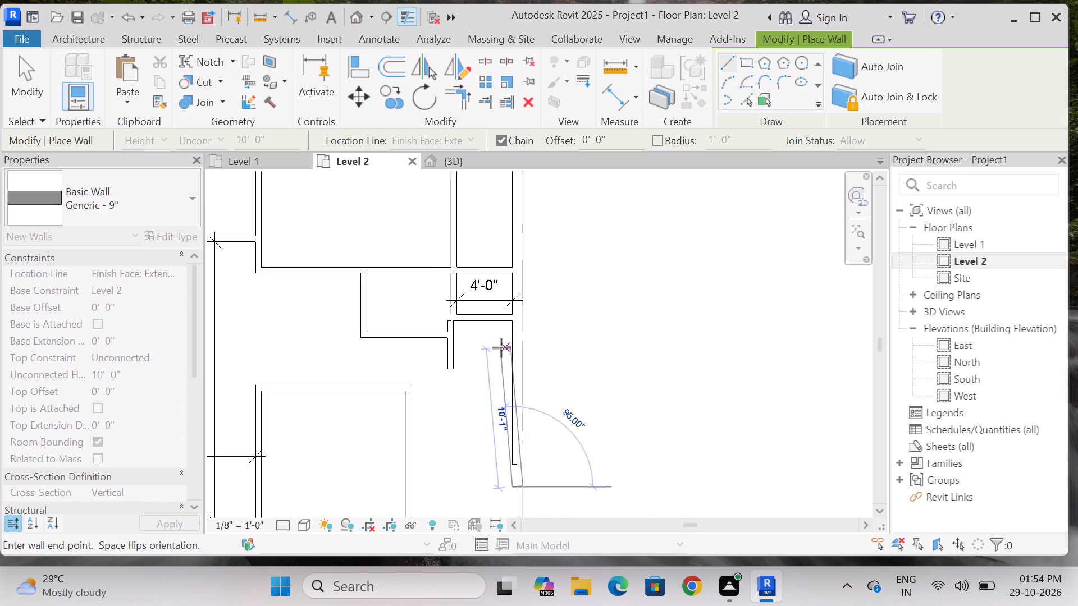
scroll(501, 348, "down", 5)
scroll(491, 431, "up", 7)
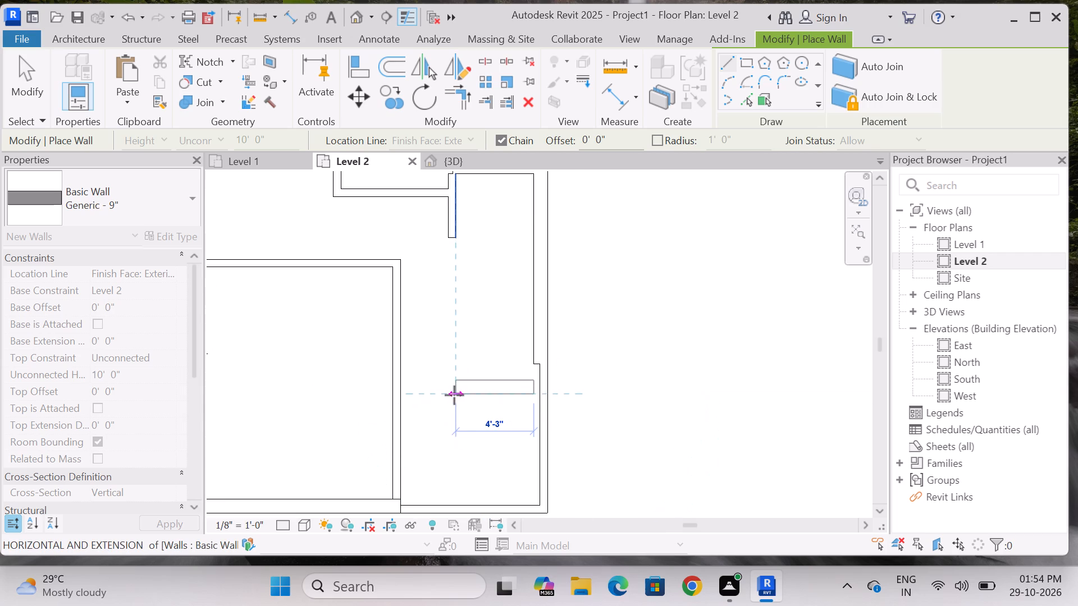
left_click(405, 395)
key("Escape")
key("Escape")
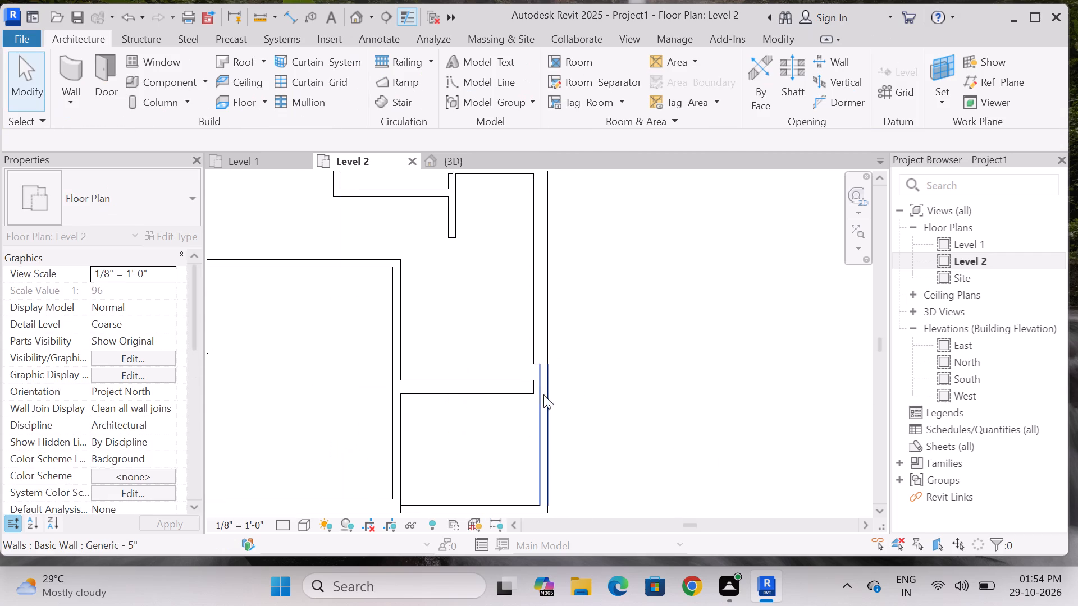
Shorten the lower 5" exterior wall so its upper end aligns with the lower face of the new 9" wall.
left_click(541, 431)
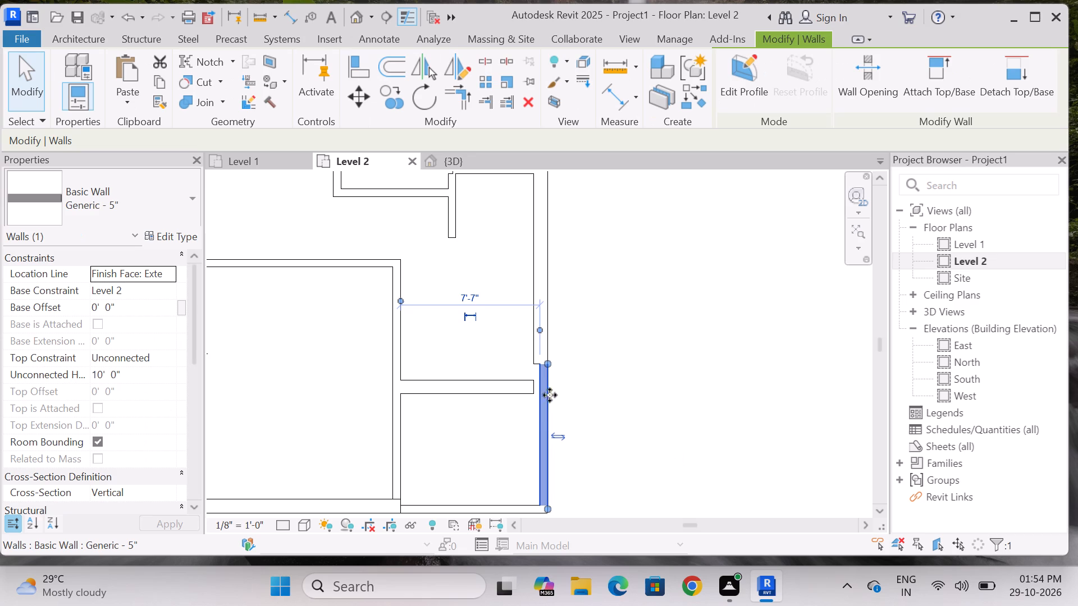
left_click_drag(547, 361, 545, 394)
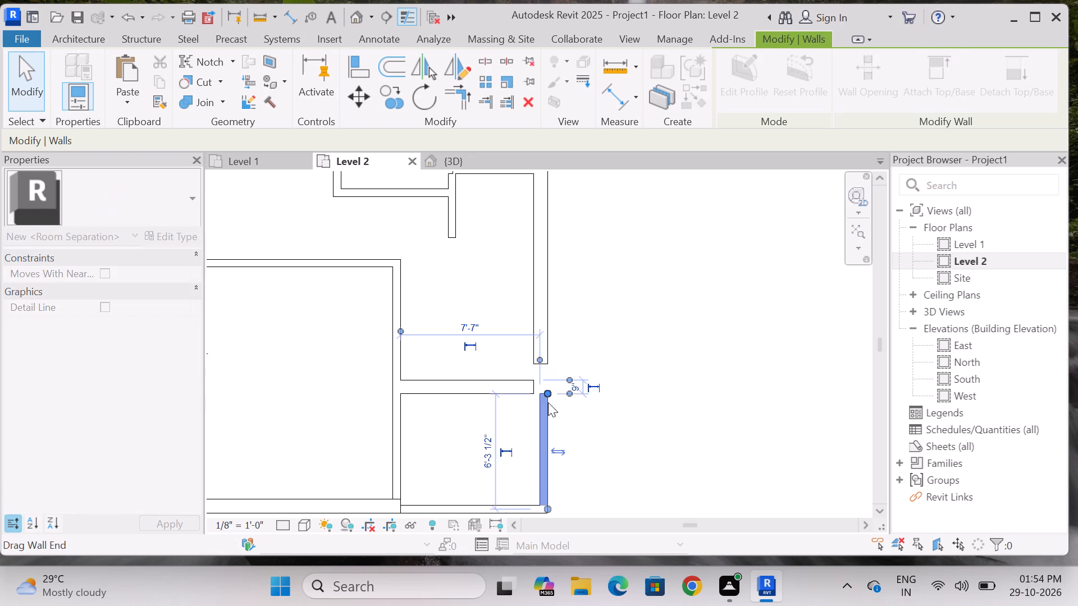
key("Escape")
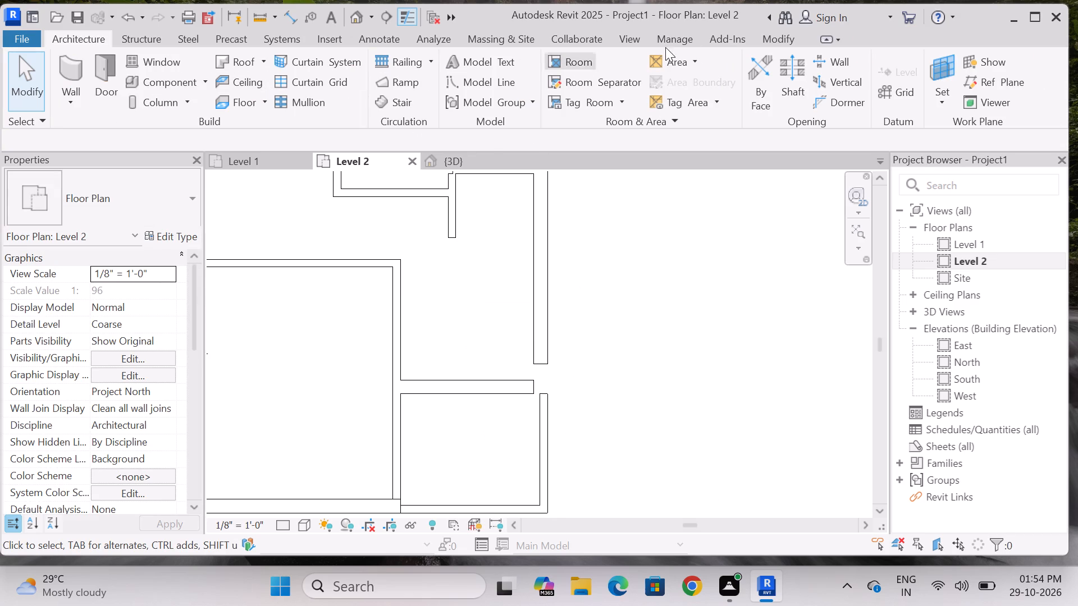
Trim/extend the upper right exterior wall and the new horizontal 9" wall into a corner.
left_click(765, 38)
left_click(459, 94)
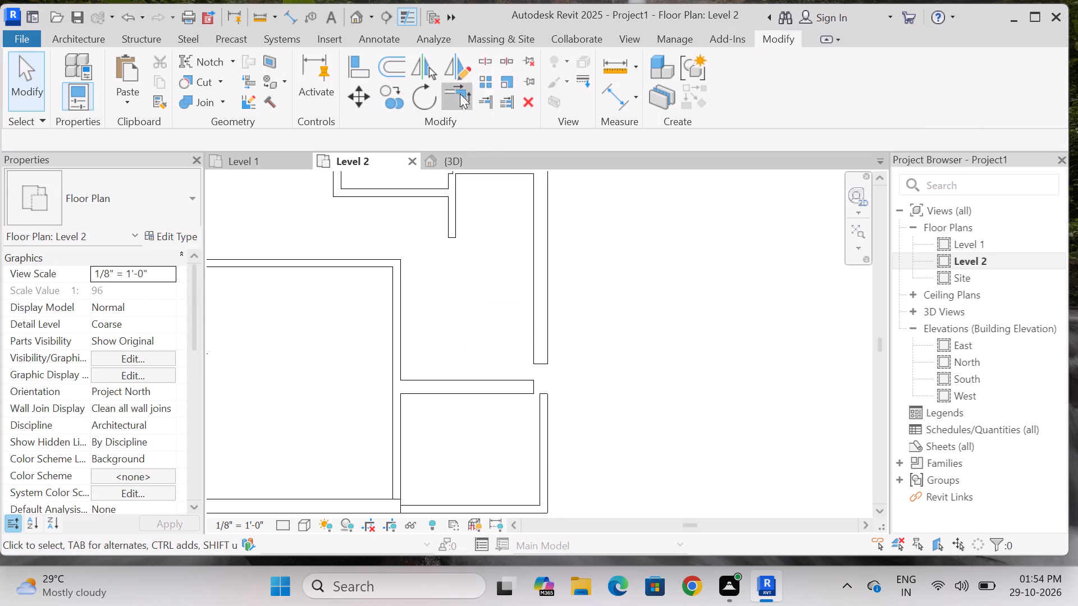
left_click(532, 305)
left_click(520, 394)
key("Escape")
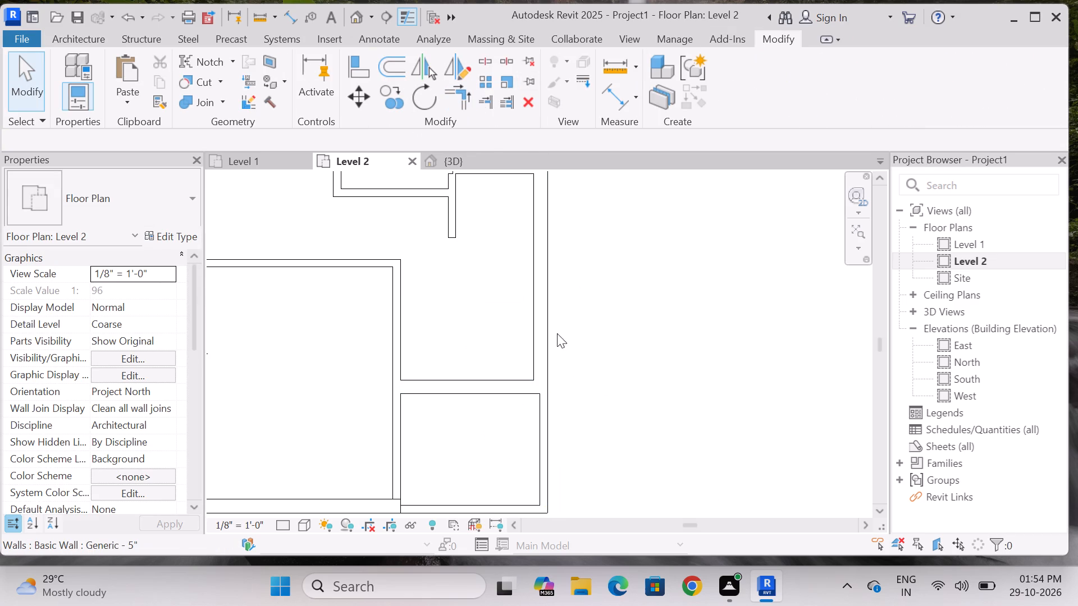
scroll(557, 333, "down", 8)
key("Escape")
Examine the room layout and wall connections in the lower half of the Level 2 floor plan.
scroll(569, 377, "up", 4)
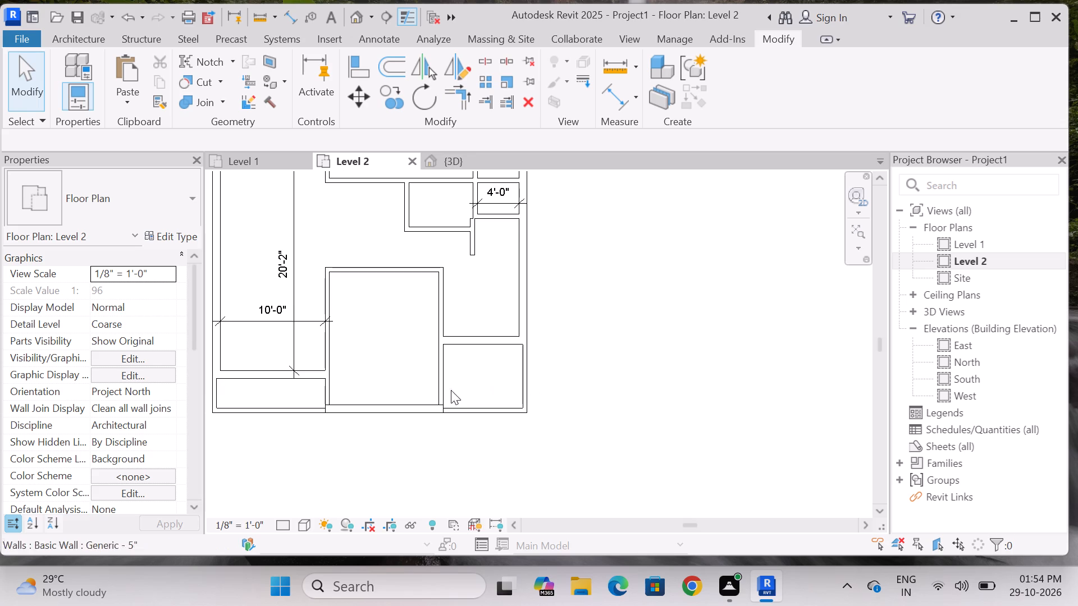
scroll(438, 387, "down", 2)
scroll(360, 434, "up", 3)
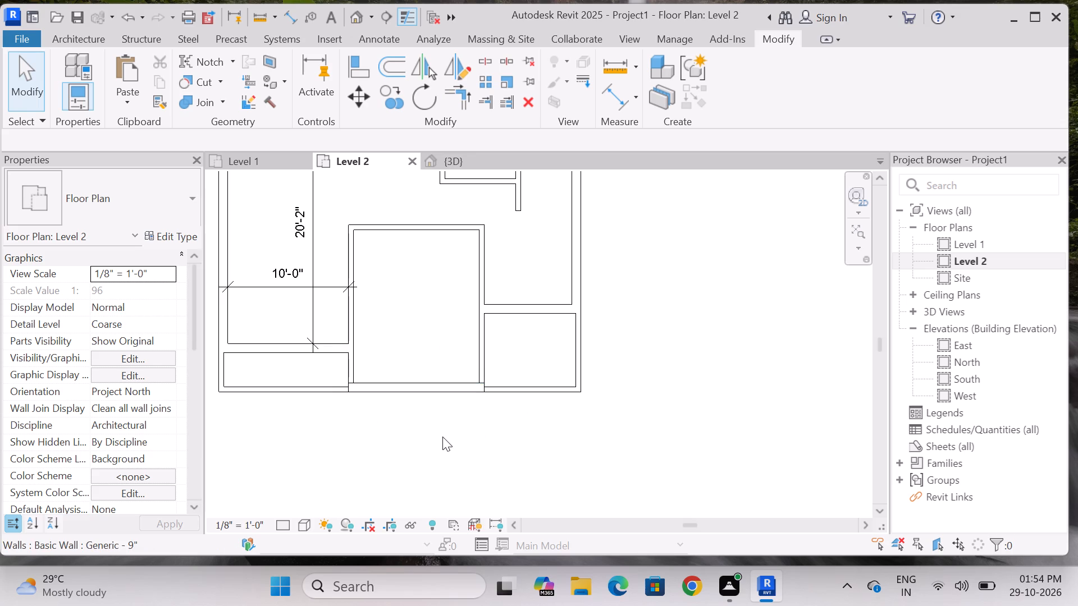
scroll(442, 437, "down", 5)
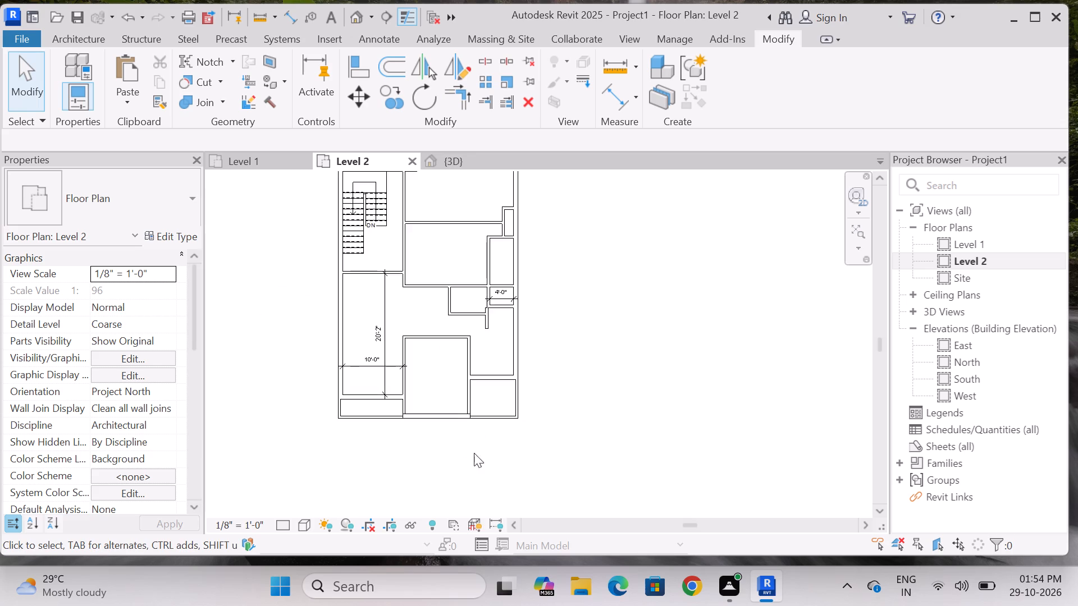
scroll(496, 440, "up", 3)
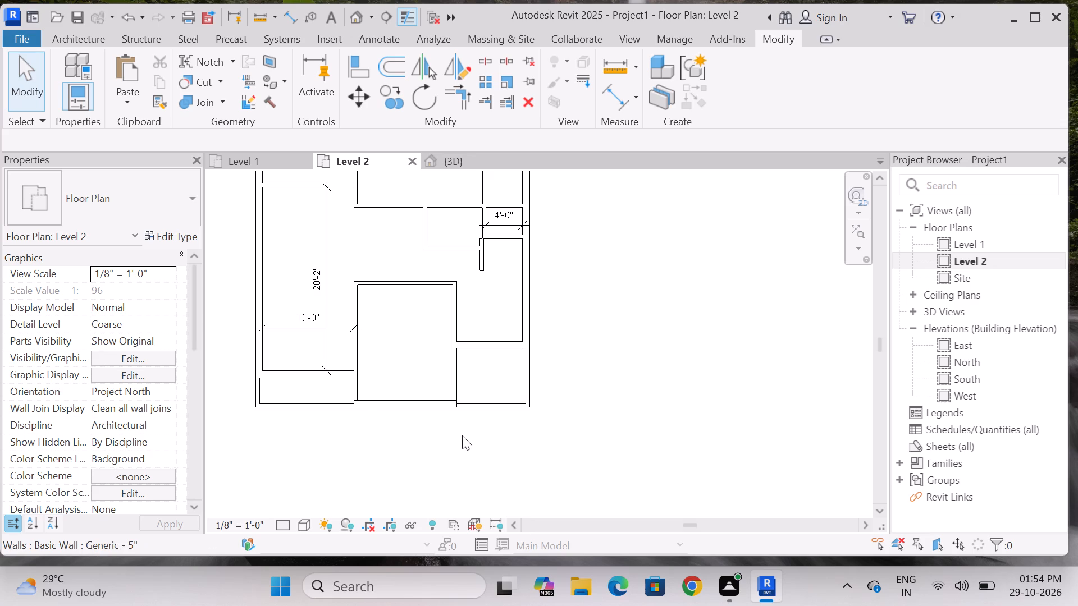
scroll(462, 435, "down", 2)
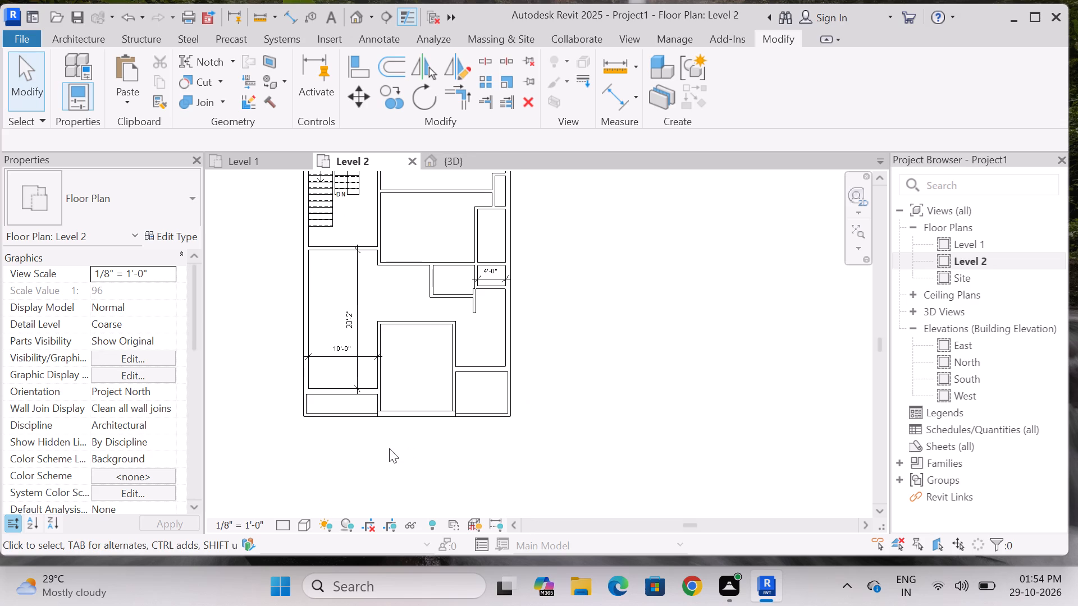
scroll(377, 435, "down", 3)
scroll(391, 462, "up", 2)
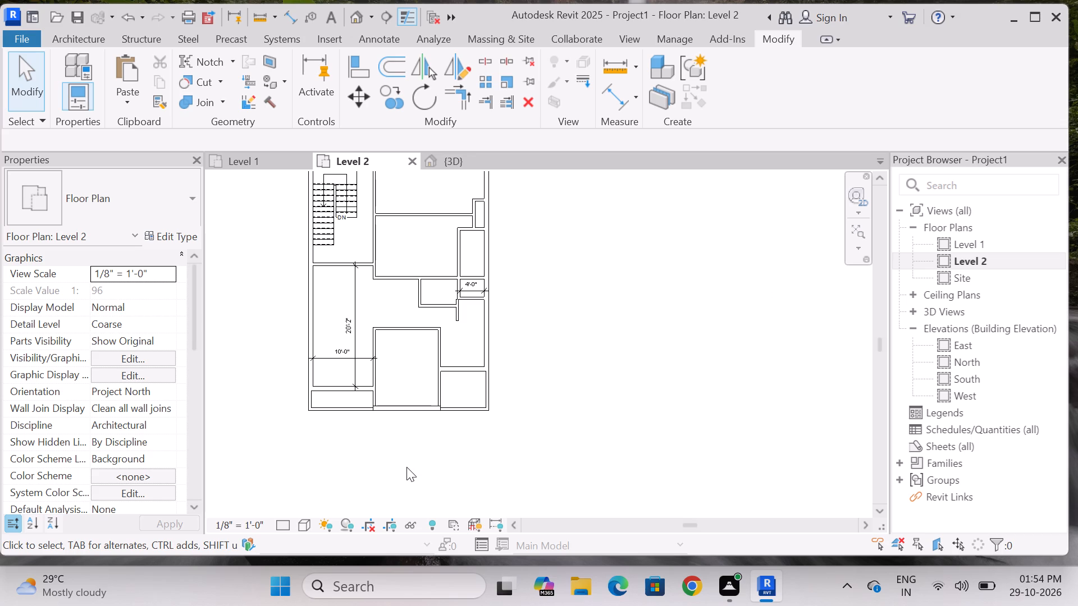
scroll(426, 348, "down", 1)
scroll(421, 425, "up", 3)
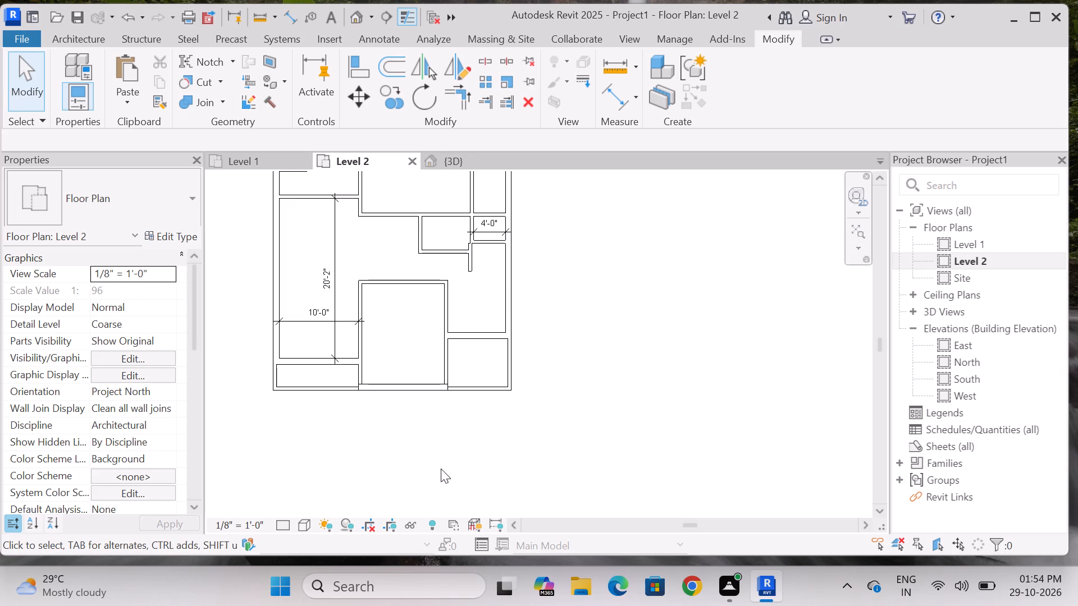
key("Escape")
key("Escape")
scroll(371, 398, "down", 3)
scroll(392, 434, "up", 3)
scroll(387, 438, "down", 2)
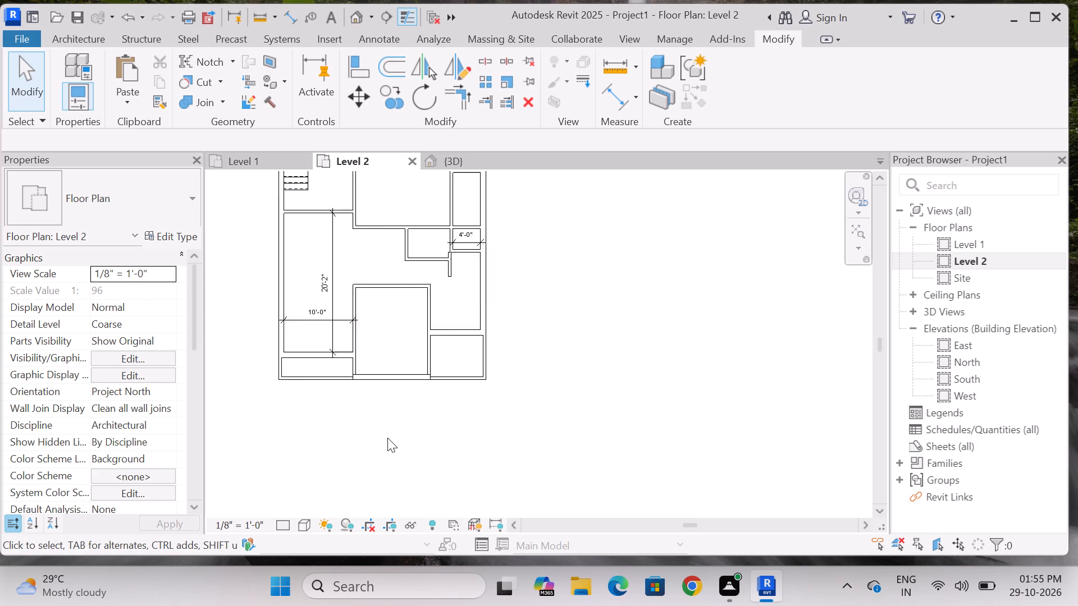
scroll(387, 438, "down", 3)
scroll(383, 452, "up", 2)
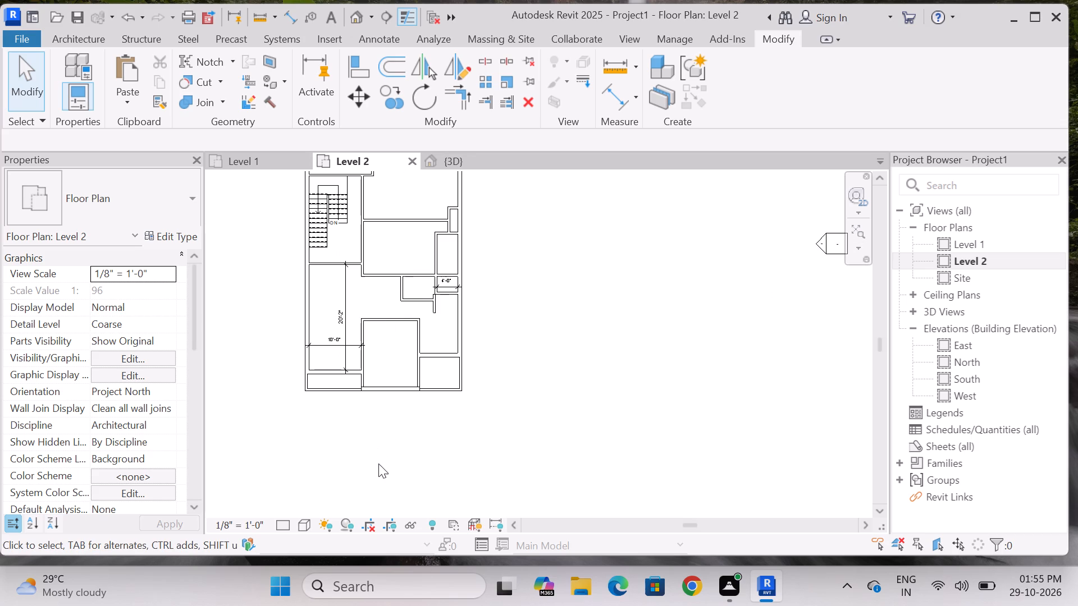
scroll(328, 352, "up", 5)
scroll(376, 424, "down", 4)
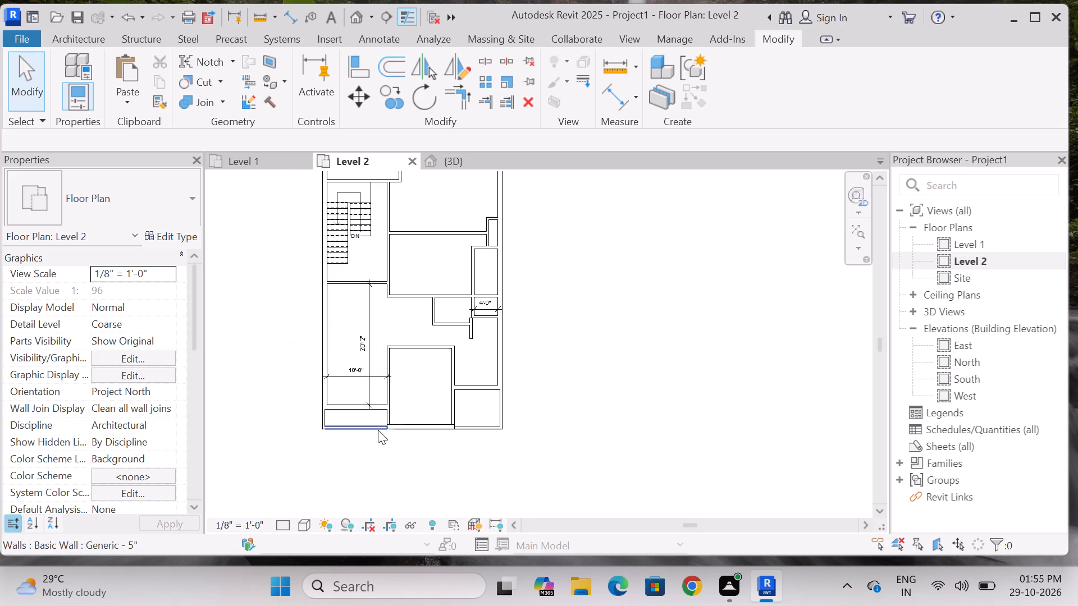
scroll(436, 378, "down", 2)
scroll(446, 353, "up", 4)
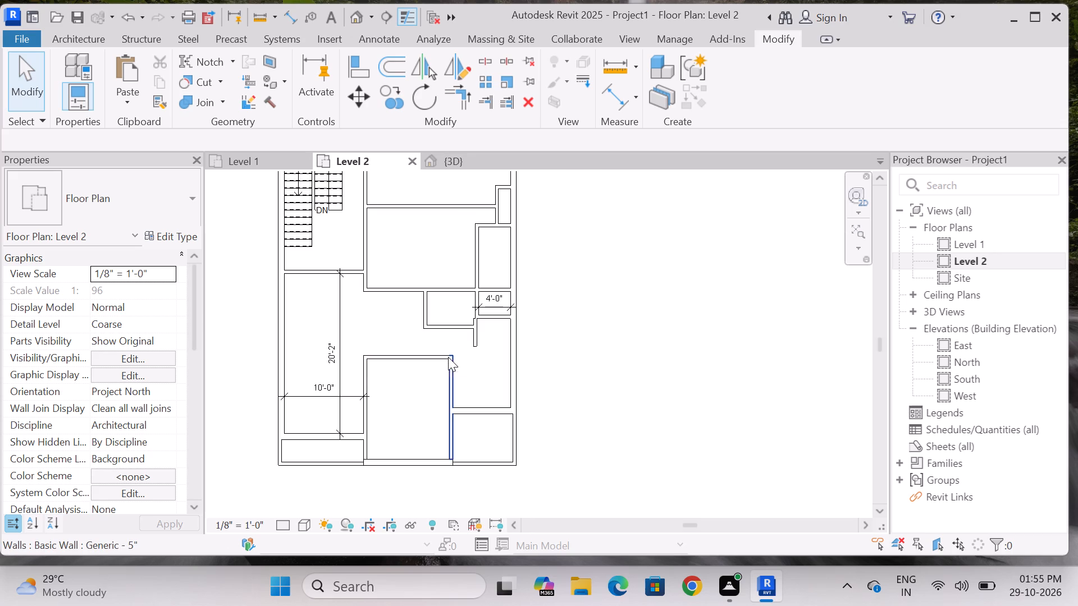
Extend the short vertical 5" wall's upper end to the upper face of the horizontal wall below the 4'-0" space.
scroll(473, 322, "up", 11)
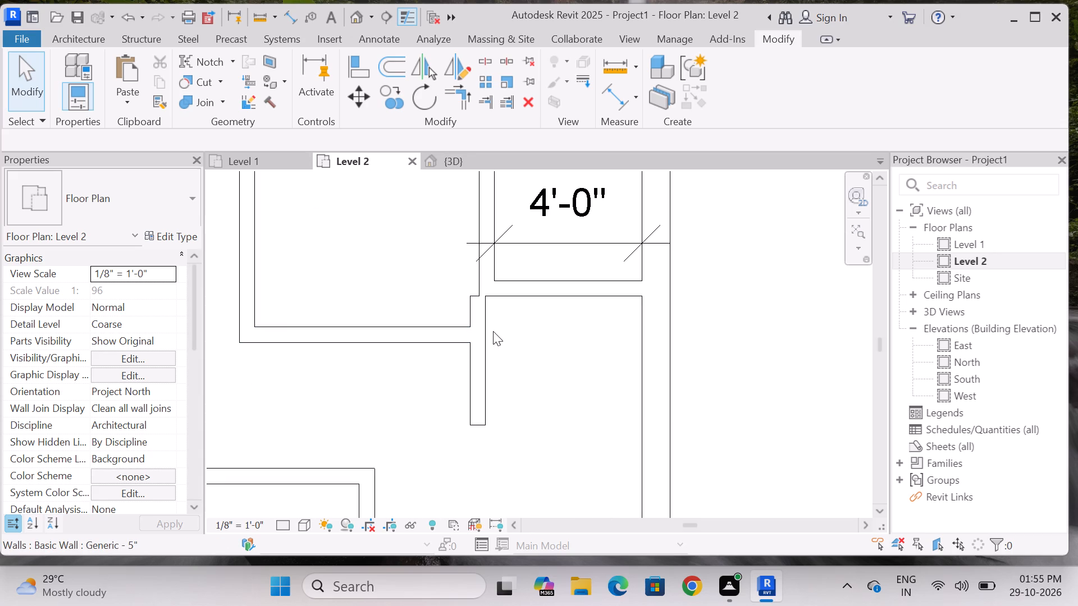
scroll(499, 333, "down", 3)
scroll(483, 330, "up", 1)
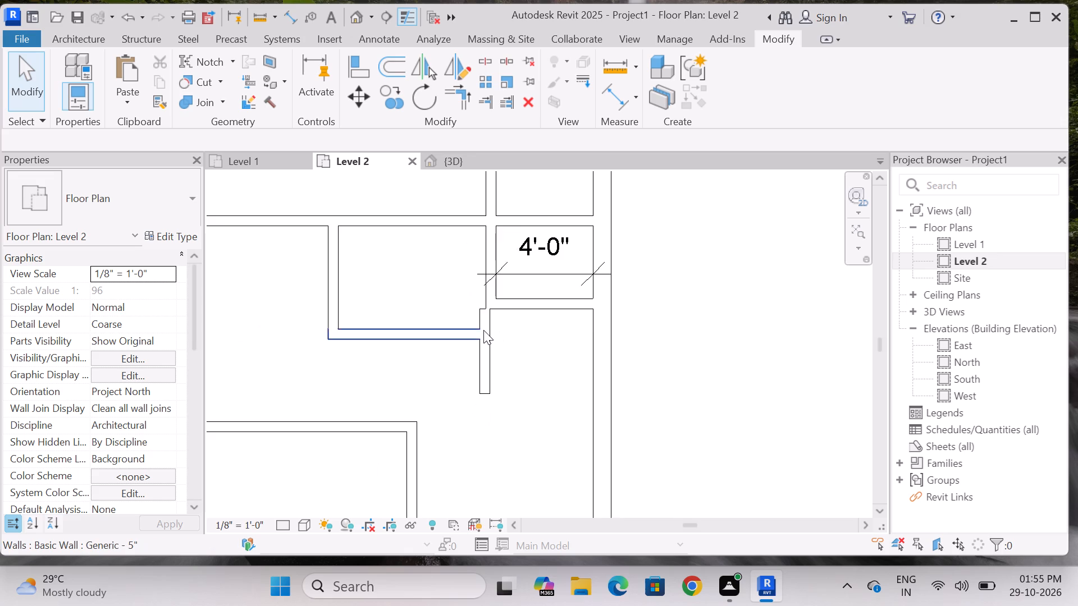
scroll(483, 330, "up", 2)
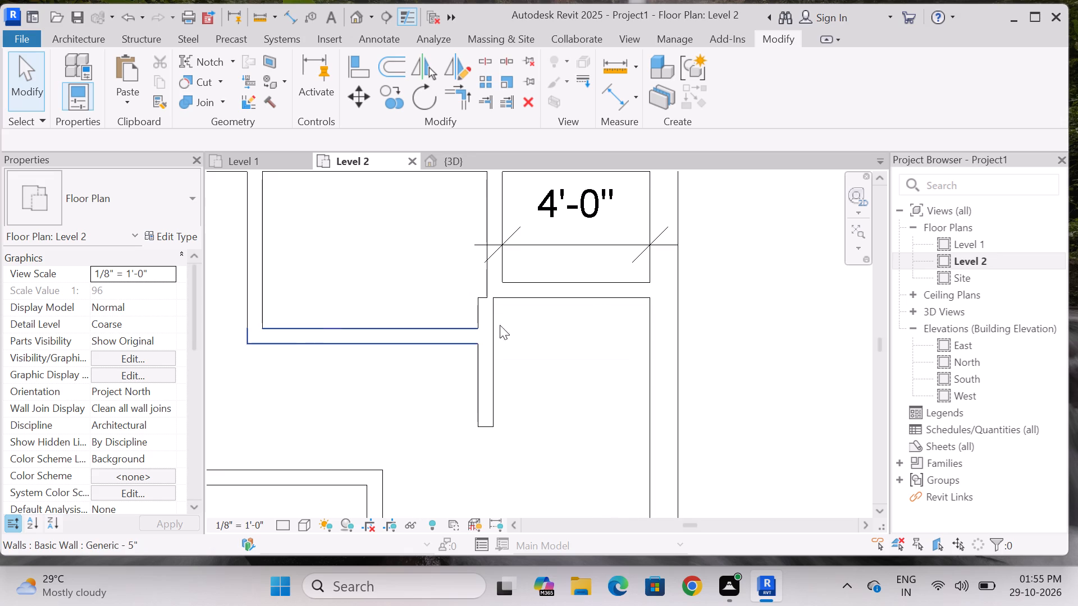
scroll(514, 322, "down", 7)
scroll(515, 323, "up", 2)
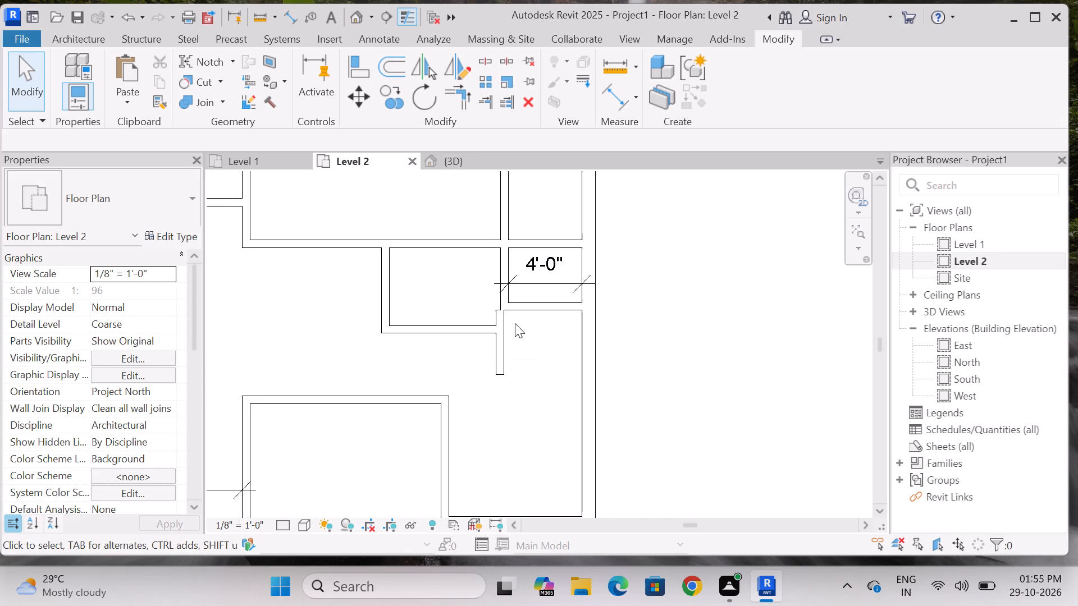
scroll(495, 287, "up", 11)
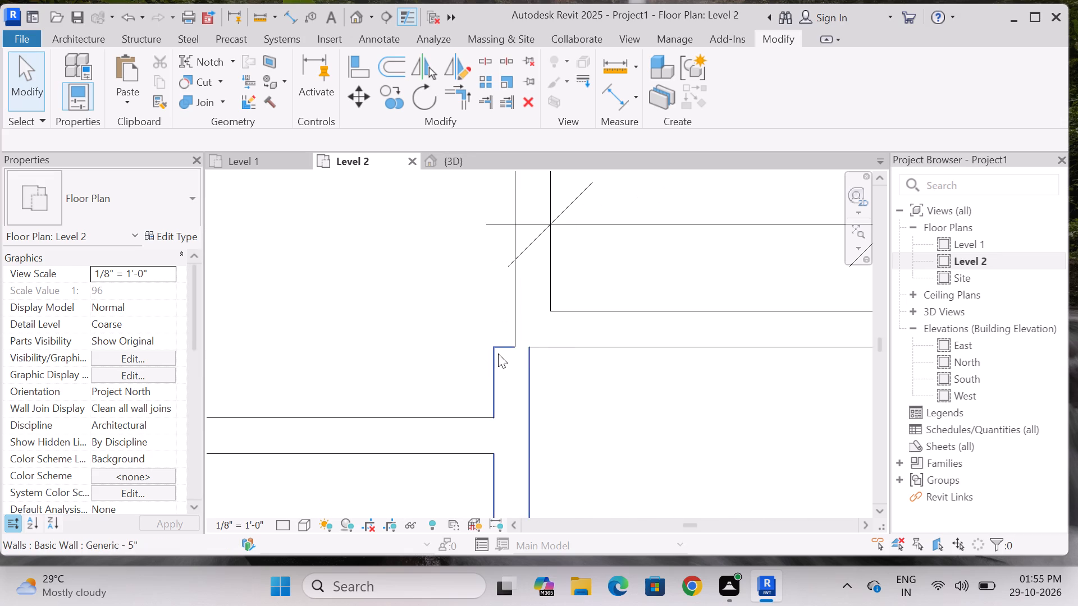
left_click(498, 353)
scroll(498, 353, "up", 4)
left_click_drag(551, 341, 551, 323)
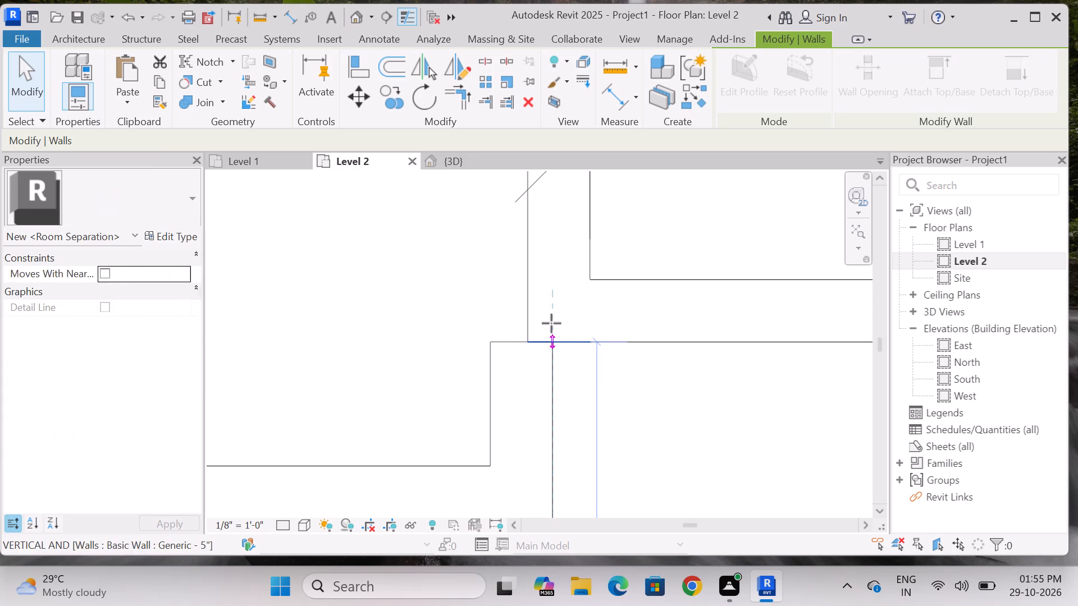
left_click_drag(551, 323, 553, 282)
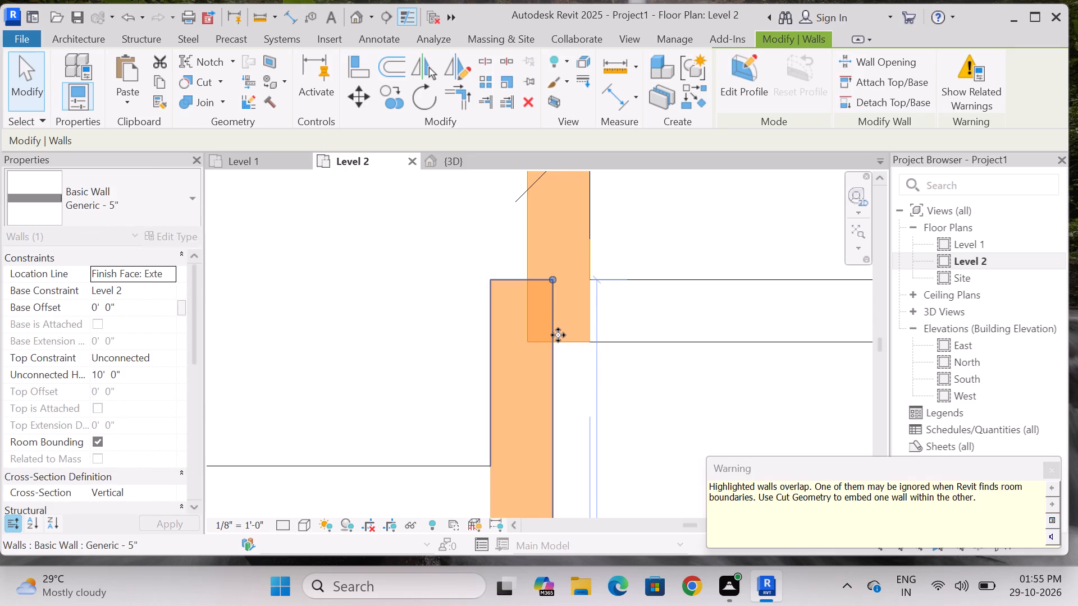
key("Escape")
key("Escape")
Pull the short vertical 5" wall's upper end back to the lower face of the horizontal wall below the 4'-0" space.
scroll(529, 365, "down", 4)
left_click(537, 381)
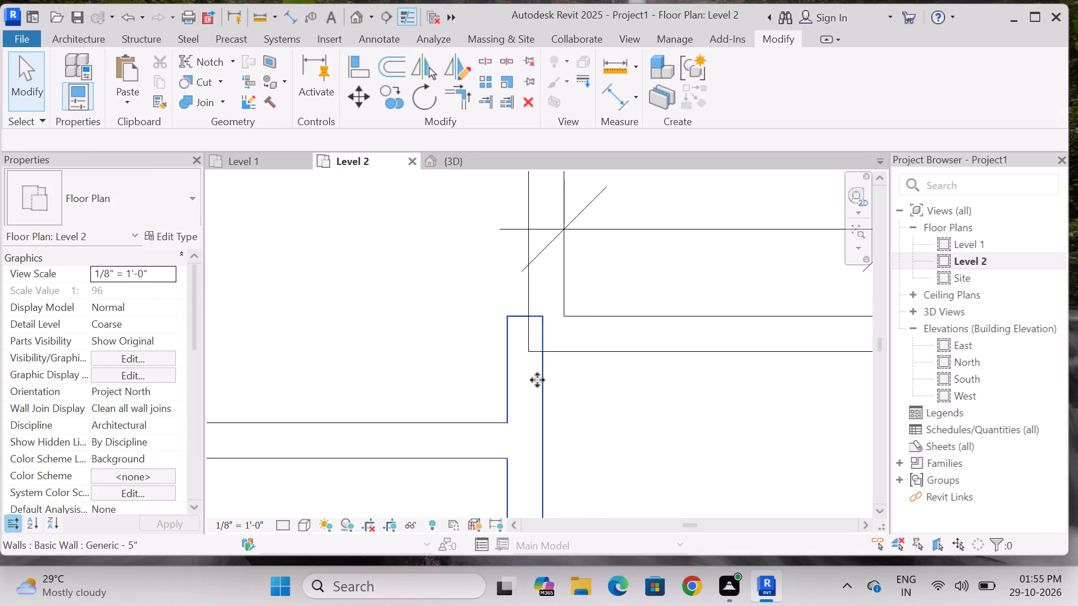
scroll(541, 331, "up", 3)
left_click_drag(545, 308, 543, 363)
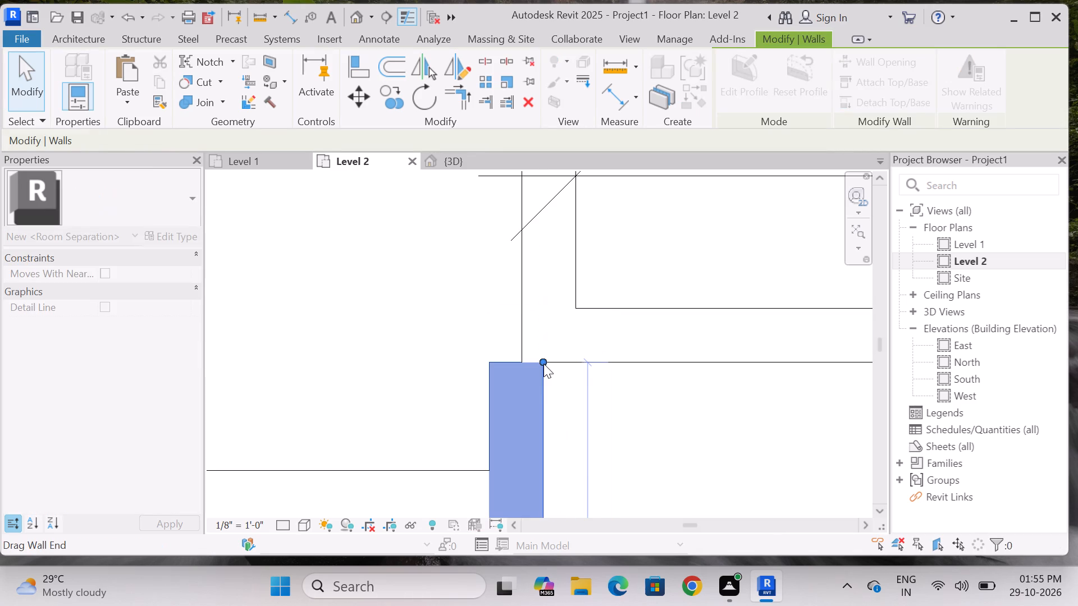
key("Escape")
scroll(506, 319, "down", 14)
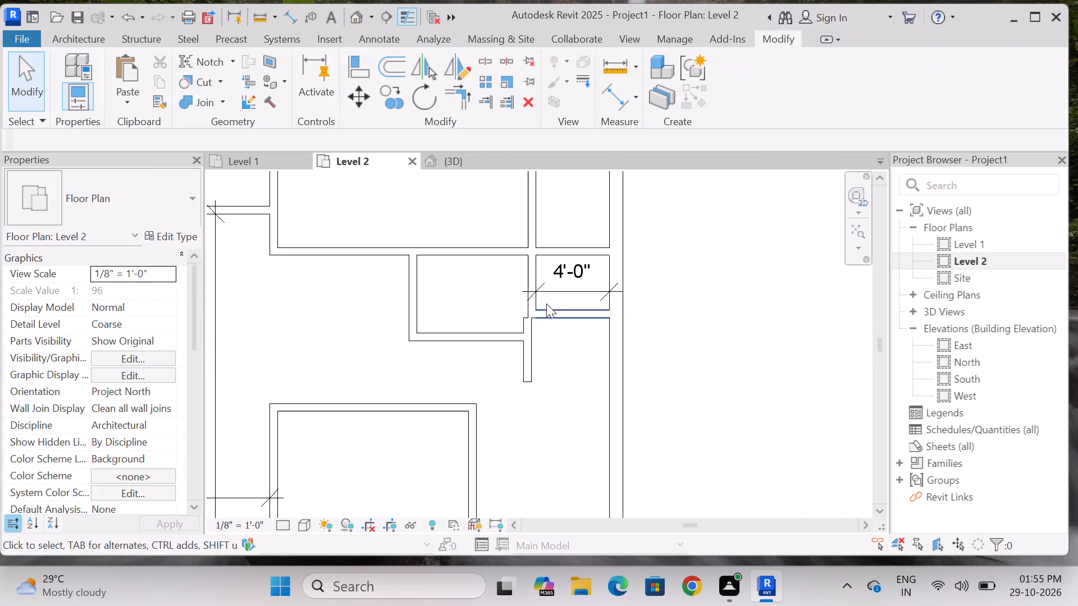
Flip the short vertical 5" wall below the 4'-0" space and delete it.
scroll(559, 353, "up", 5)
scroll(548, 361, "down", 4)
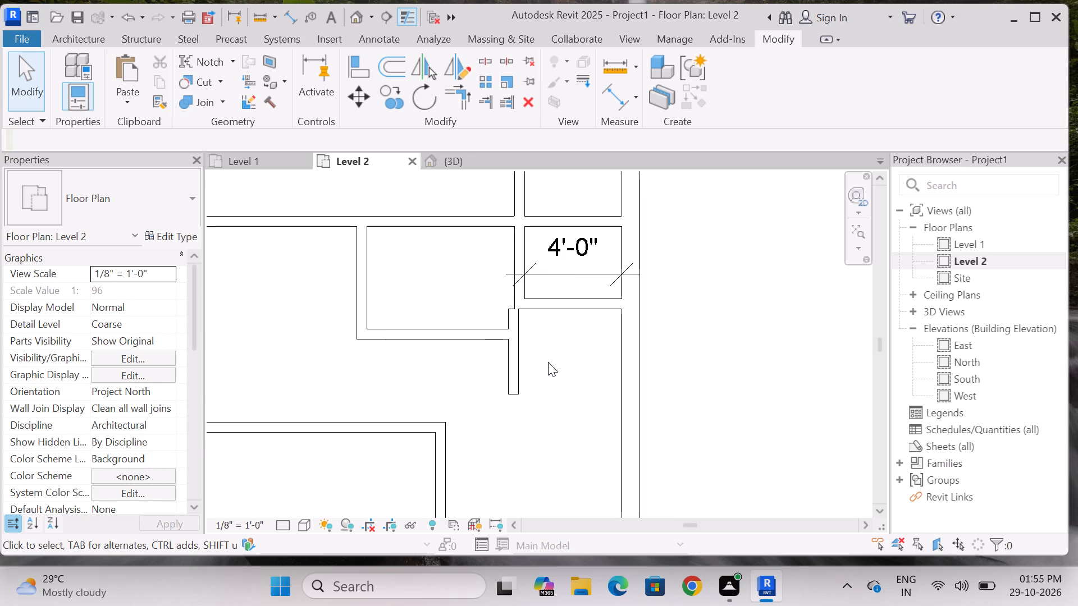
key("Escape")
left_click(517, 355)
key("space")
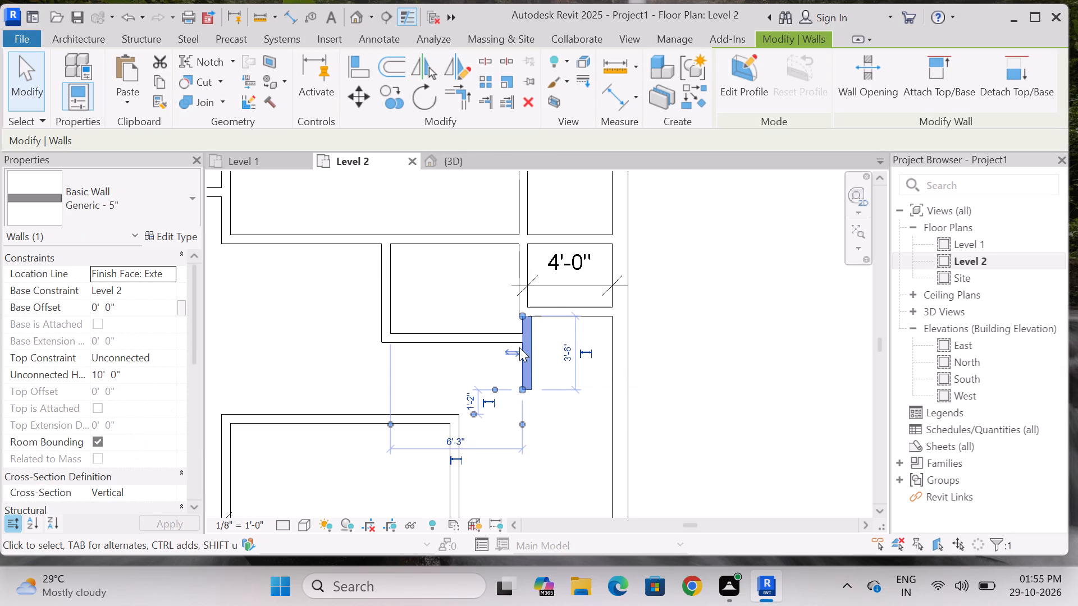
scroll(538, 311, "up", 2)
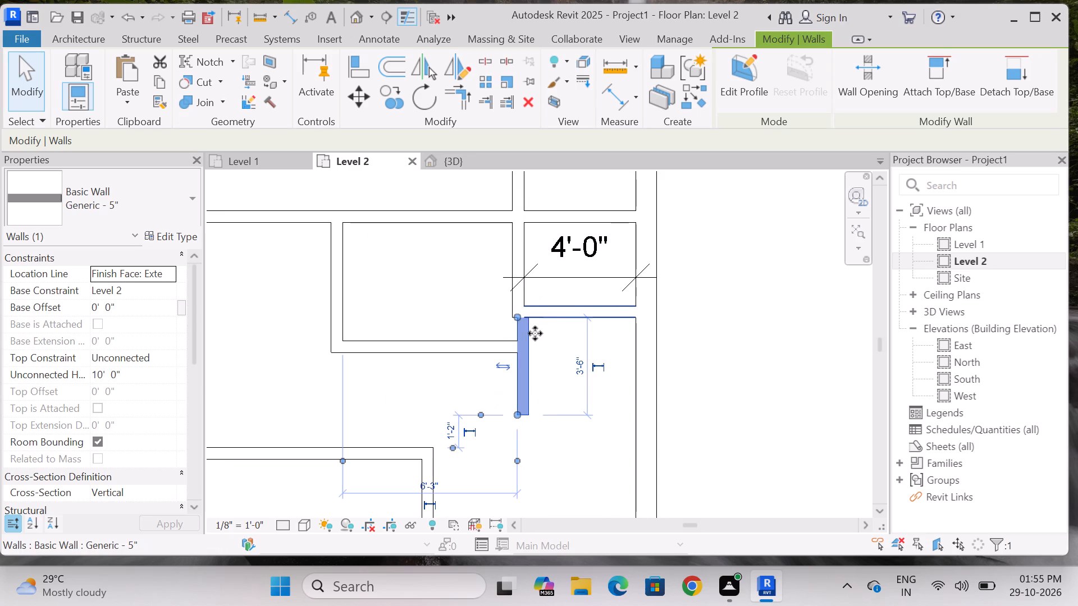
key("Delete")
Shorten the small room's bottom 5" wall at its right end to a length of about 5'-11".
left_click(515, 343)
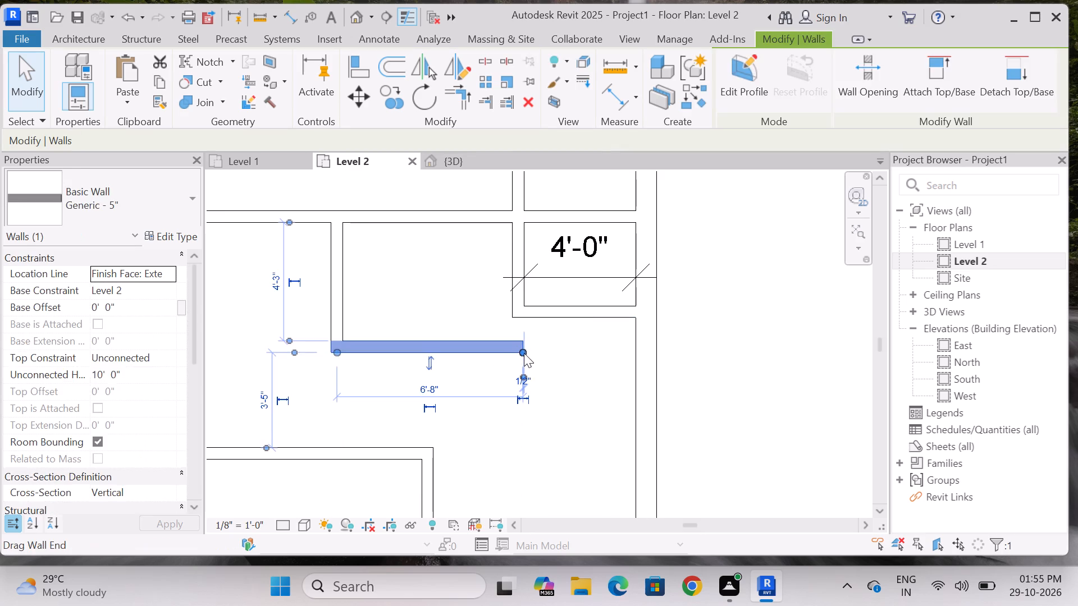
left_click_drag(524, 353, 501, 353)
Draw a matching 5" wall from the corner below the 4'-0" space down to the lower face of the small room's bottom wall.
type("cs")
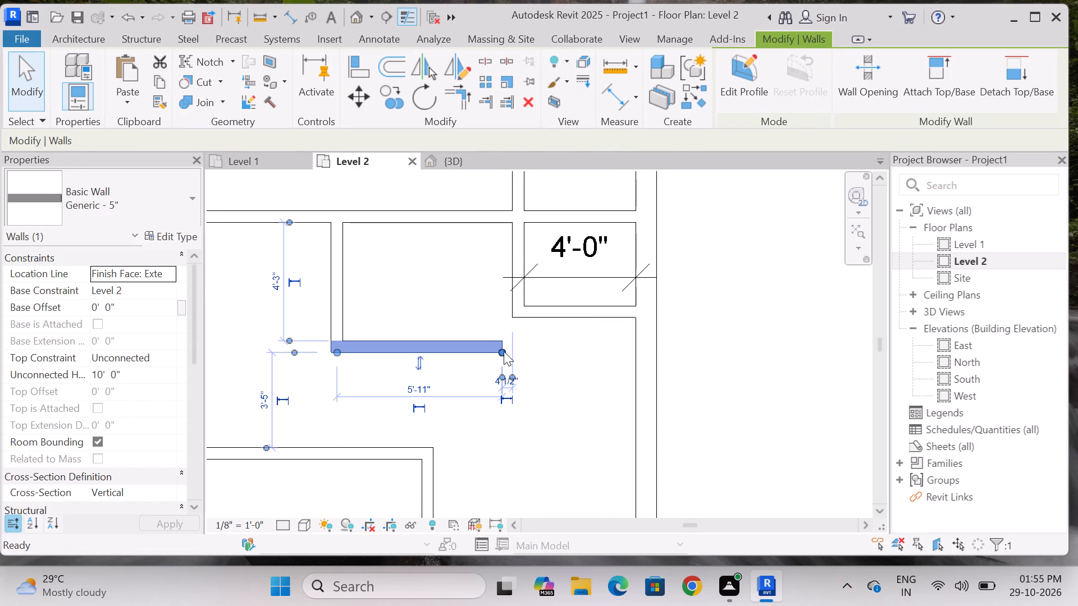
scroll(520, 313, "up", 3)
left_click(510, 321)
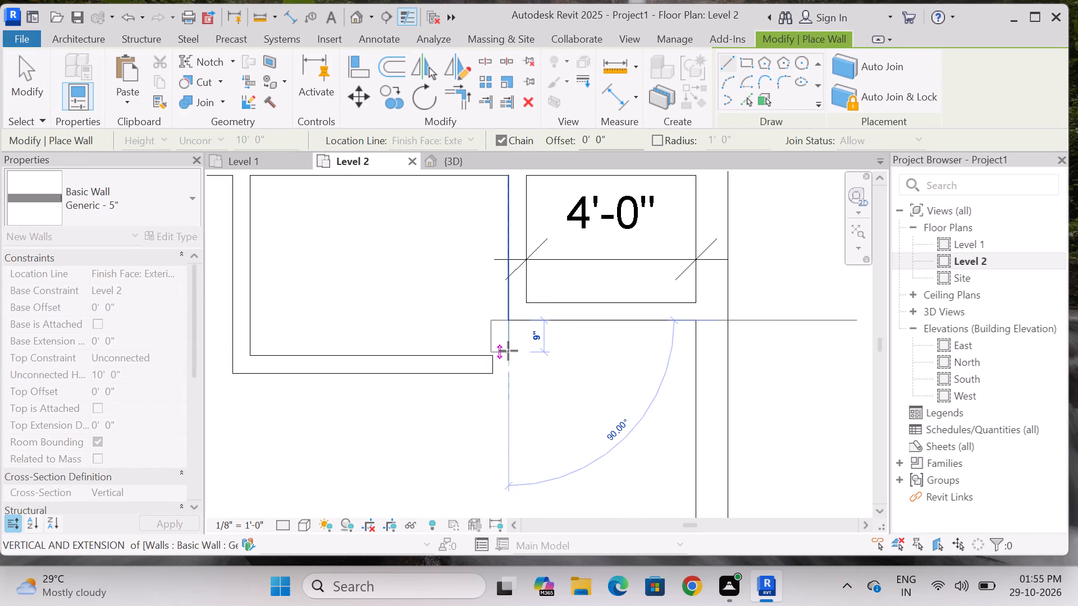
key("space")
left_click(511, 375)
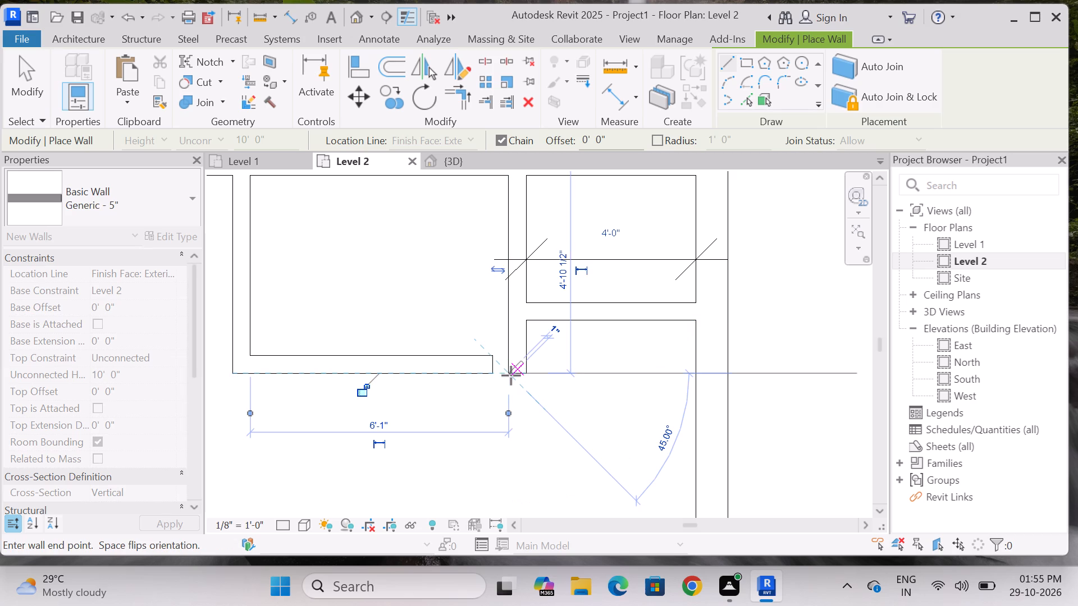
key("Escape")
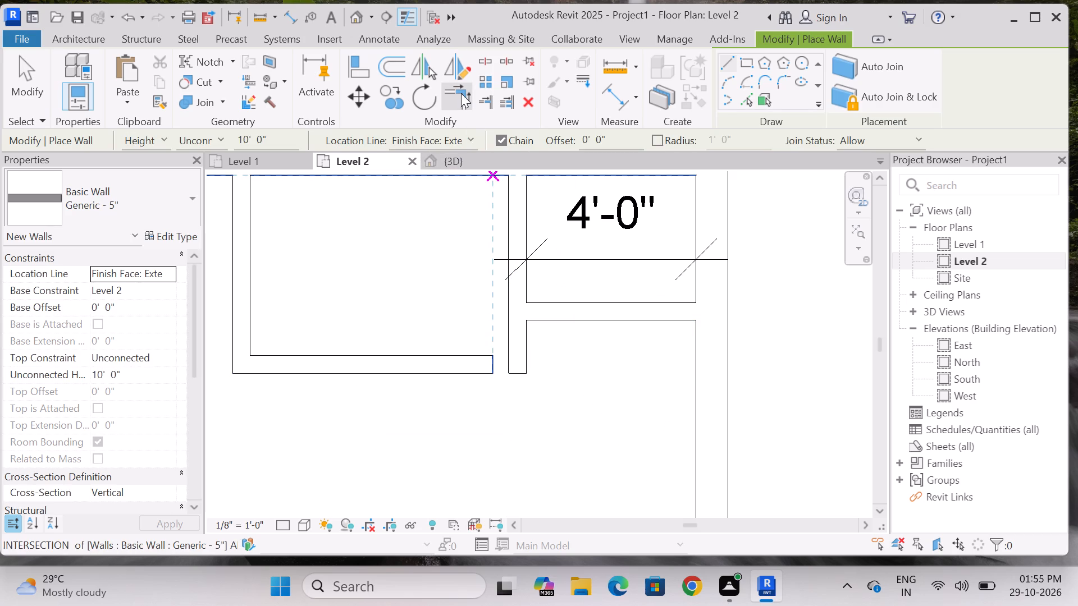
Trim/extend the small room's bottom wall and its right vertical wall into a clean corner.
left_click(461, 93)
left_click_drag(463, 371, 469, 369)
left_click(510, 338)
key("Escape")
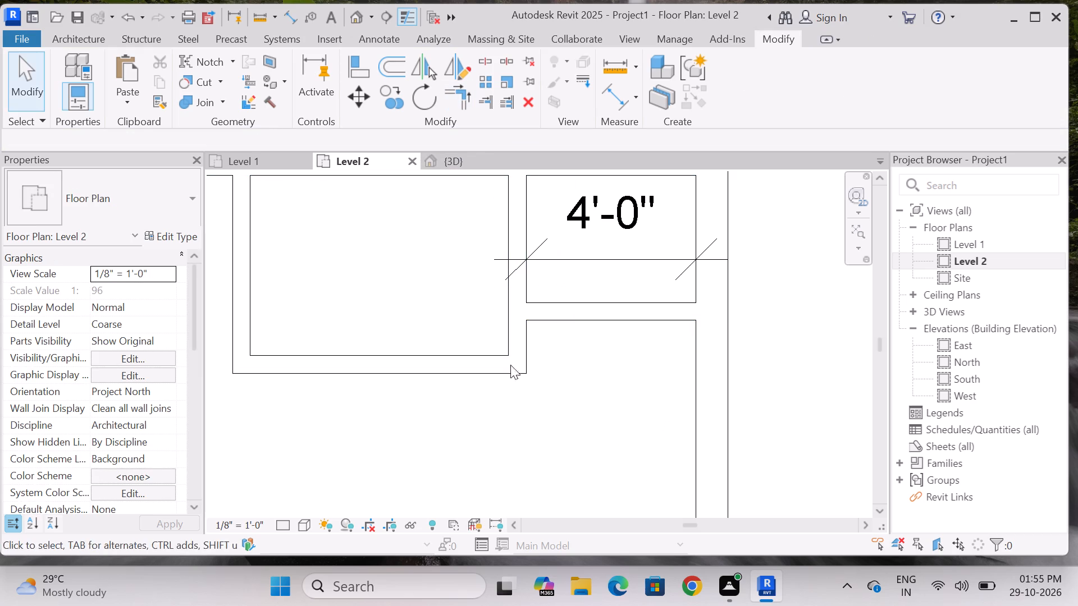
Measure the small room's inside depth and width with aligned dimensions, deleting the placed dimension.
scroll(515, 346, "down", 10)
scroll(526, 390, "up", 3)
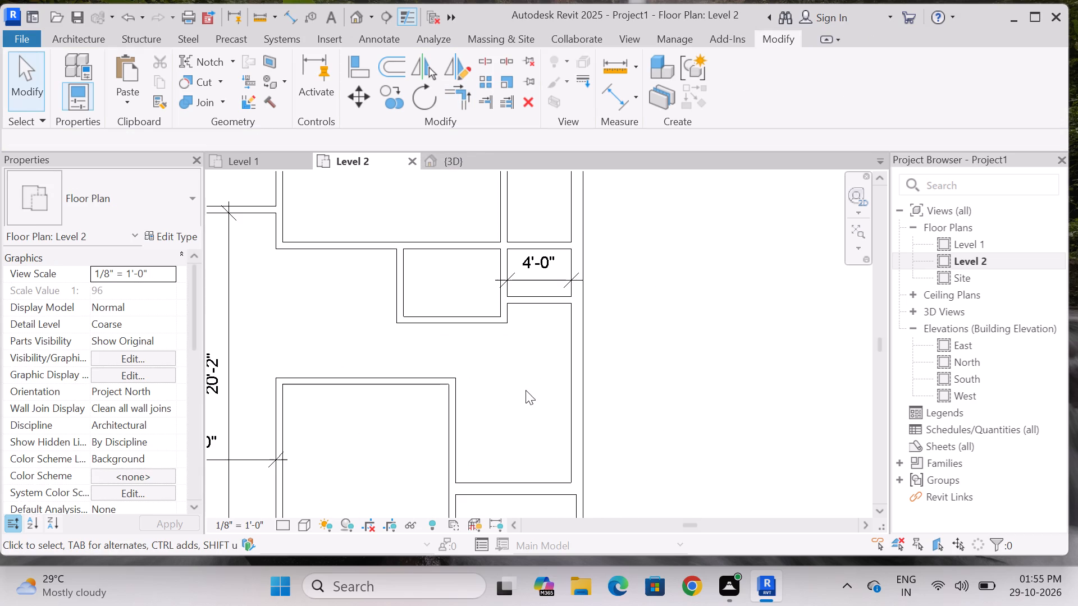
left_click(293, 12)
scroll(480, 271, "up", 3)
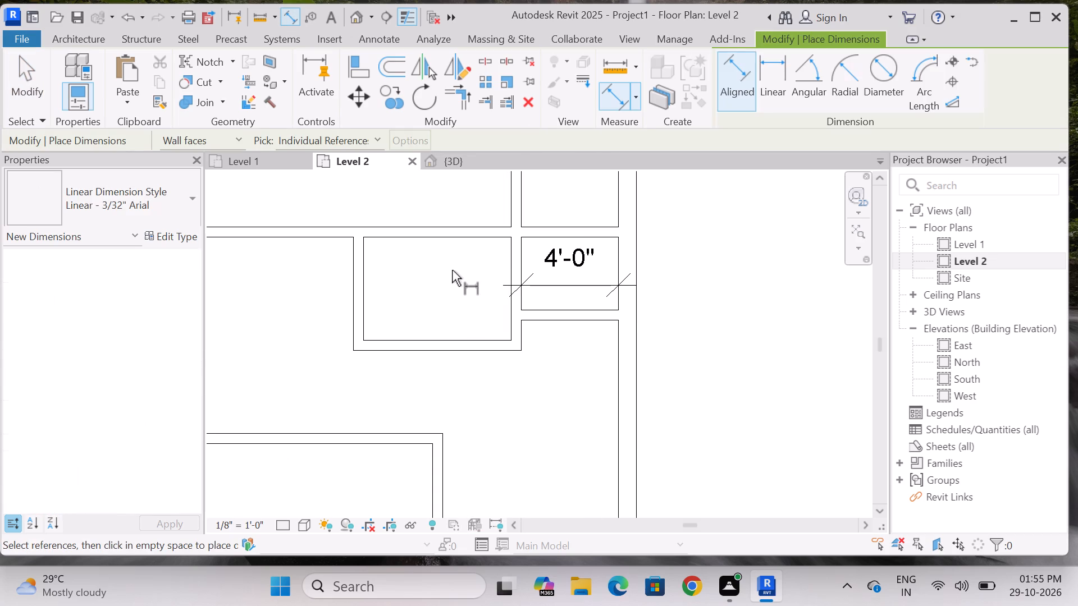
left_click(453, 238)
left_click(449, 337)
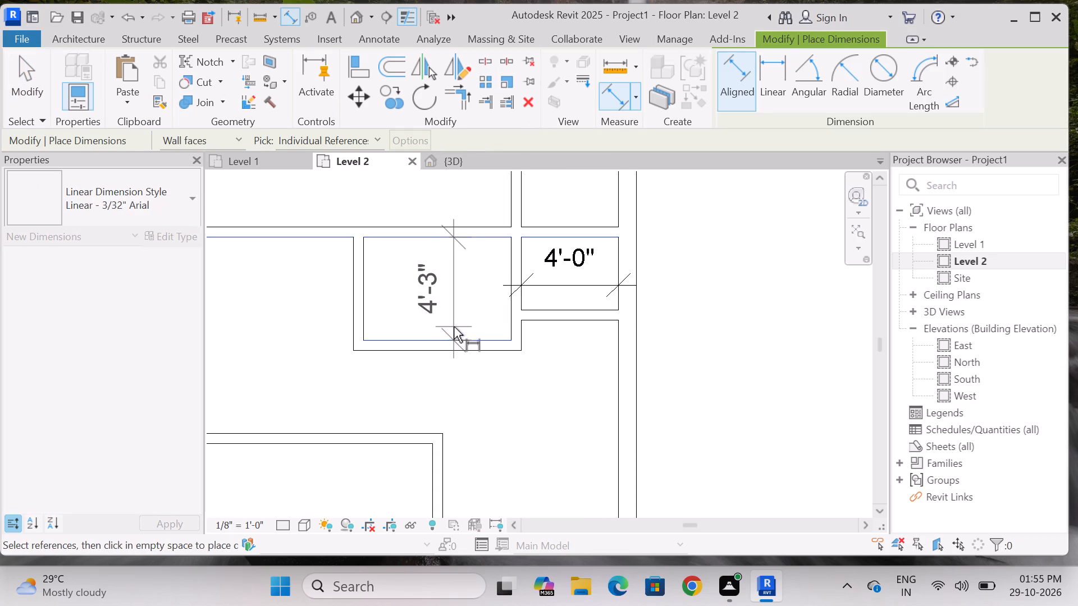
left_click(454, 327)
left_click(363, 257)
left_click(510, 260)
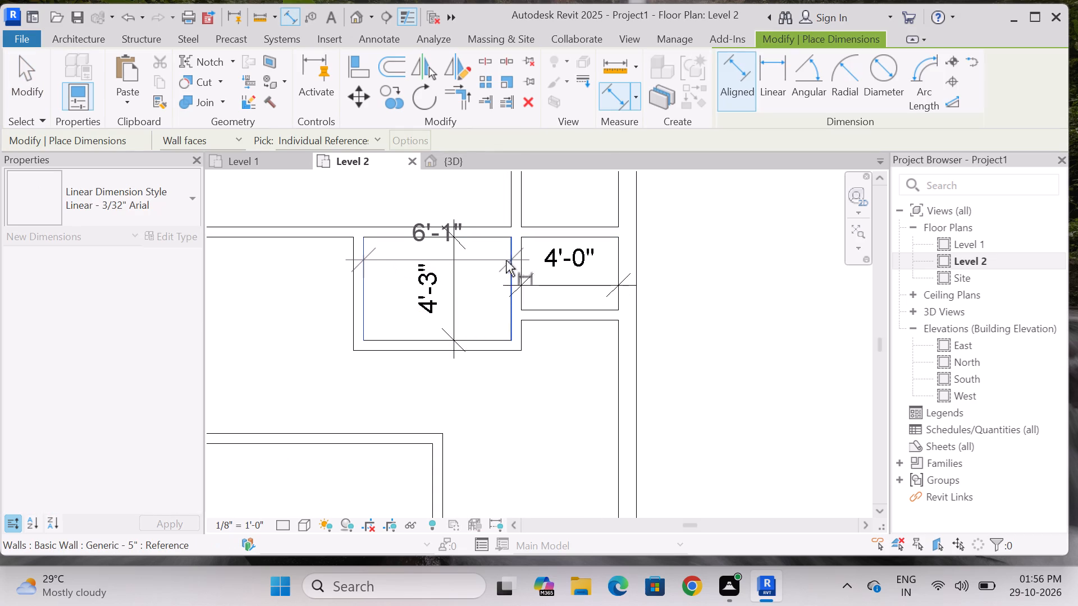
key("Escape")
key("Escape")
left_click(428, 286)
key("Delete")
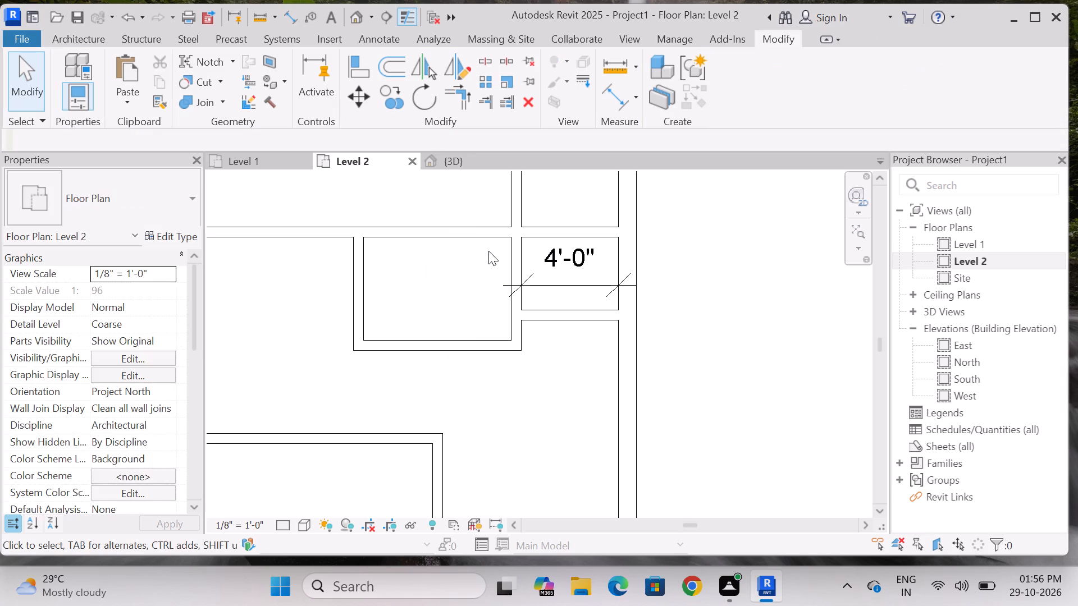
Extend the small room's right wall downward past its bottom wall, stopping about 2'-6 1/2" above the room below.
scroll(488, 251, "down", 8)
scroll(520, 324, "up", 4)
scroll(497, 281, "up", 3)
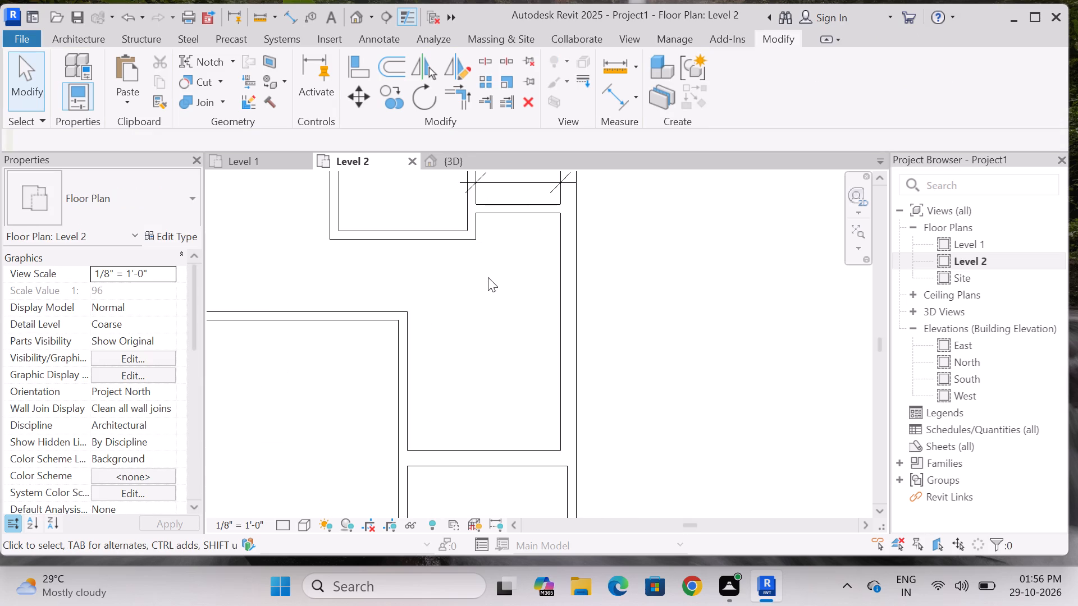
left_click(472, 240)
scroll(472, 228, "up", 4)
left_click(477, 219)
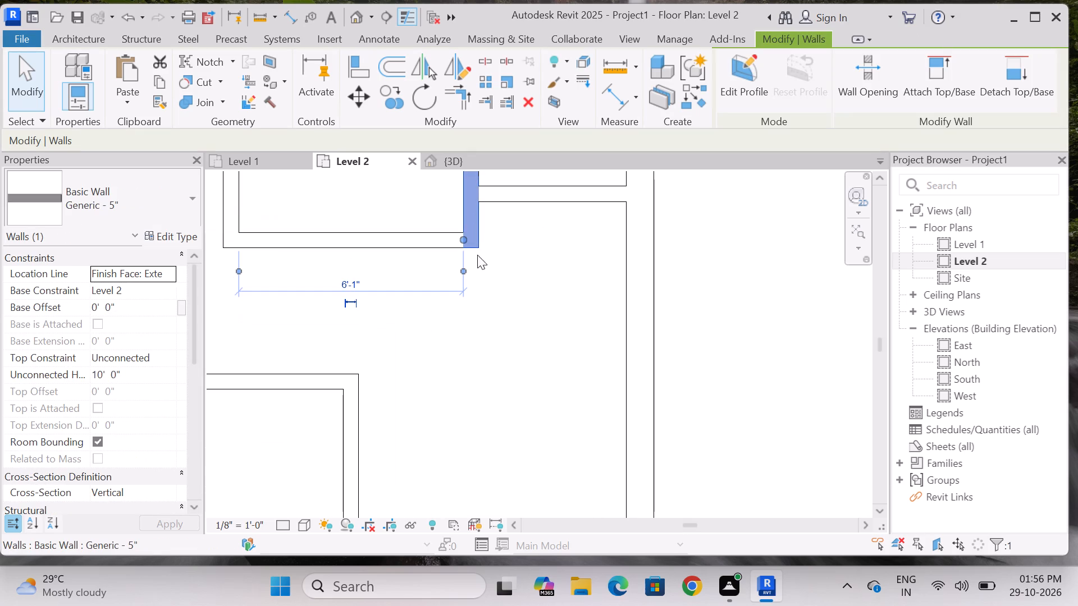
left_click_drag(463, 238, 465, 284)
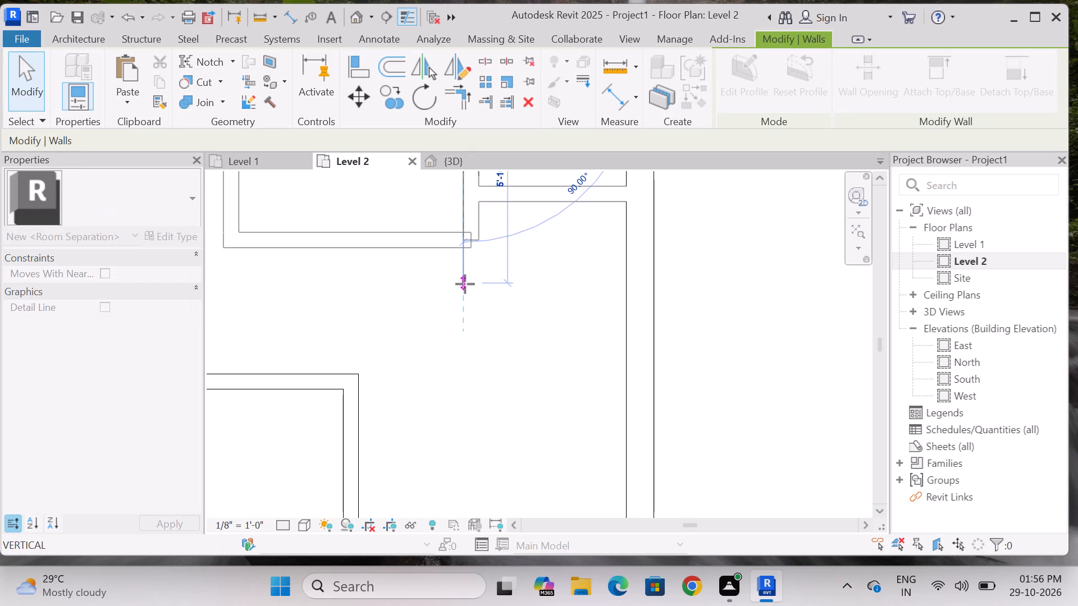
left_click_drag(465, 284, 465, 281)
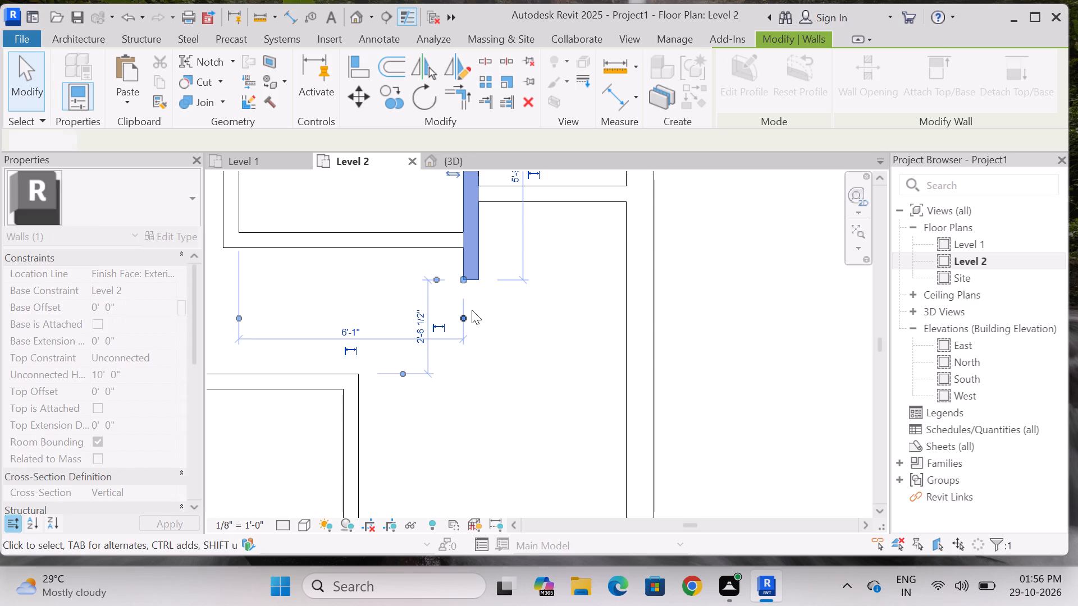
key("Escape")
Measure the clear width between the extended wall stub and the right exterior wall.
scroll(493, 304, "down", 4)
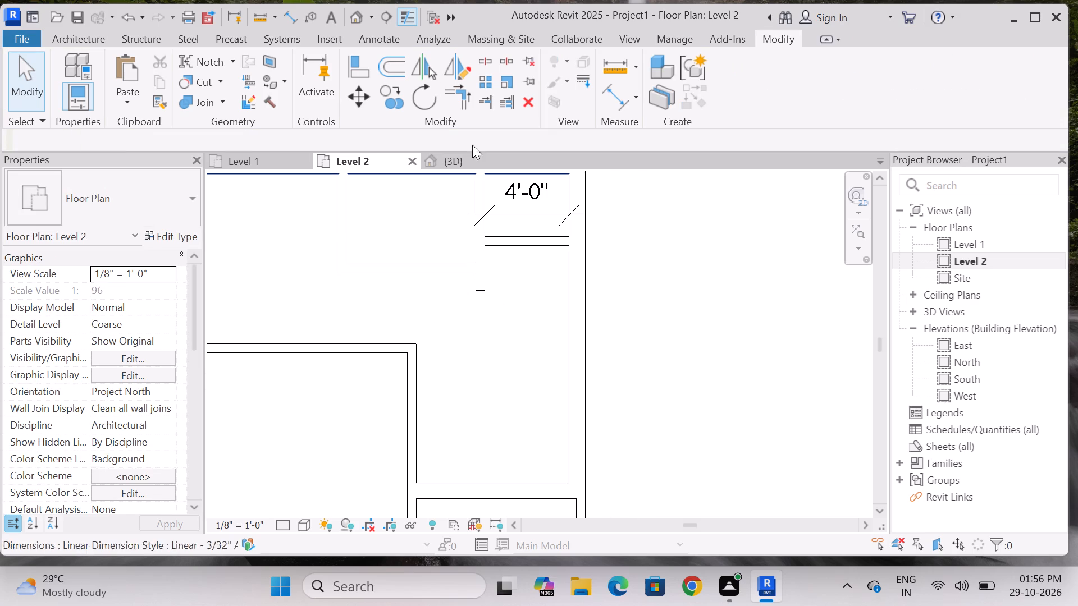
left_click(293, 18)
scroll(465, 226, "up", 2)
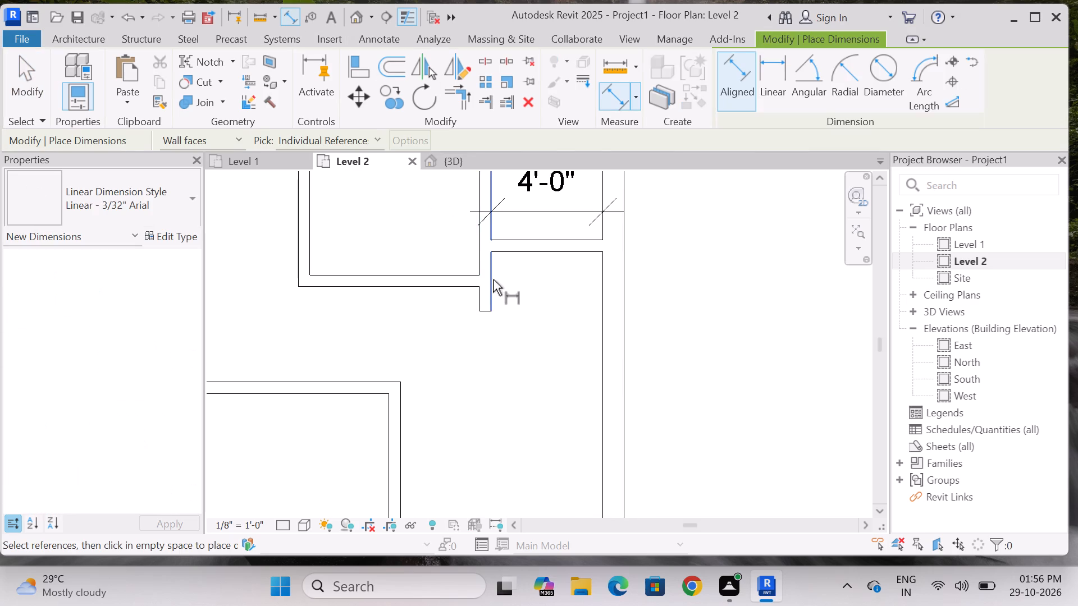
left_click(493, 279)
left_click(597, 282)
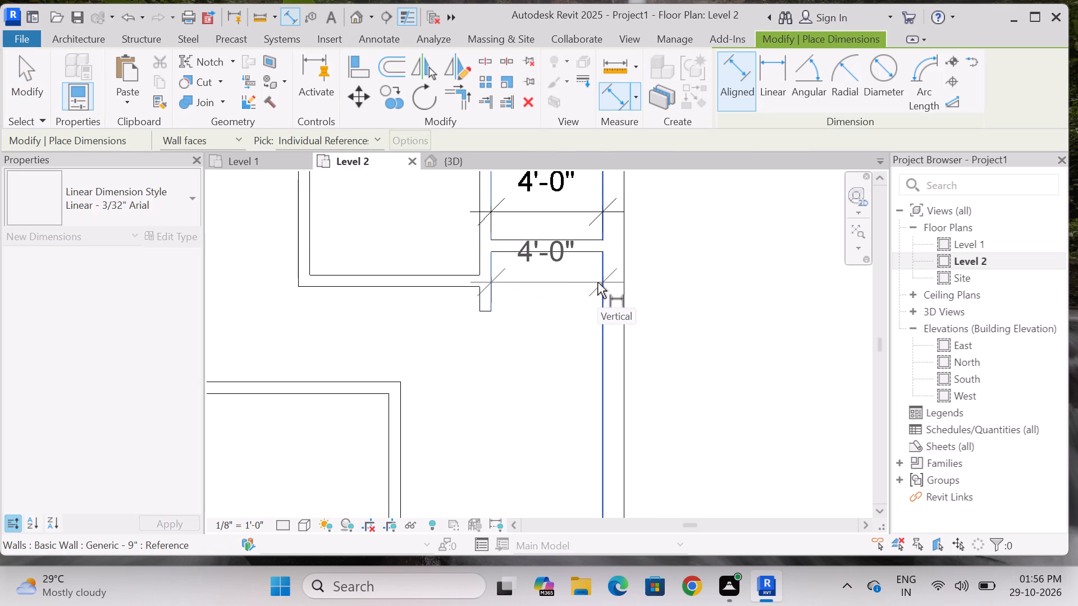
key("Escape")
key("Escape")
Examine the overall Level 2 floor plan for room layout and wall connections.
scroll(545, 274, "down", 11)
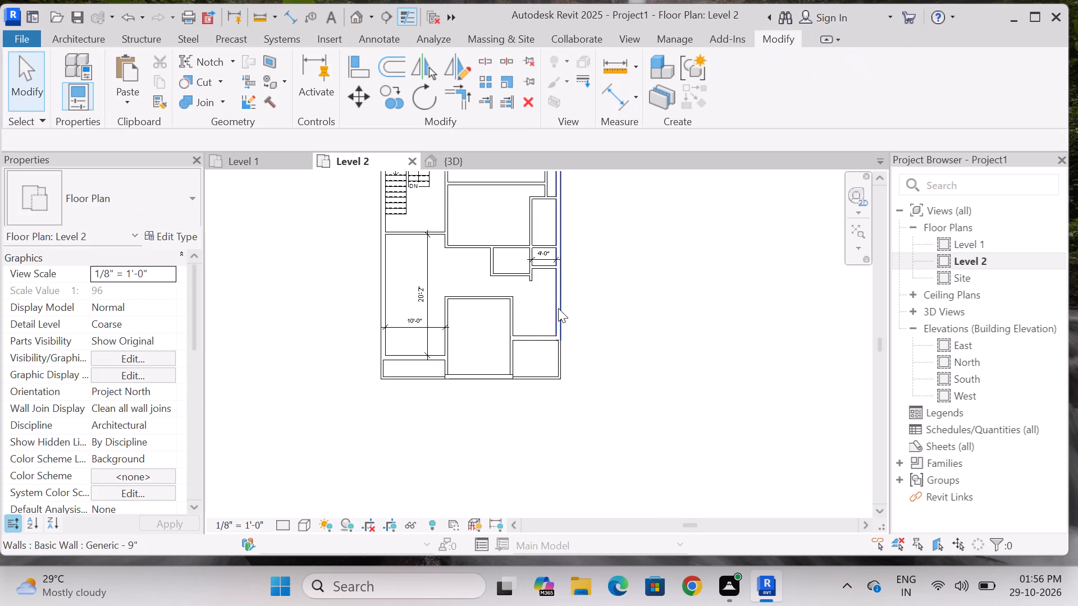
scroll(558, 309, "up", 4)
scroll(518, 348, "down", 2)
scroll(496, 422, "down", 3)
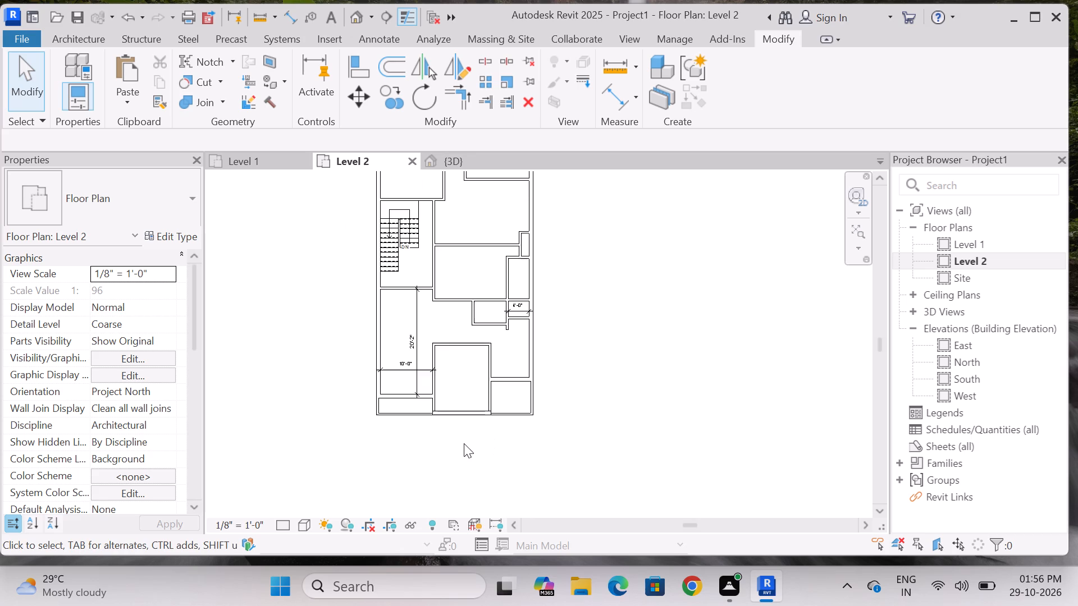
scroll(462, 440, "up", 3)
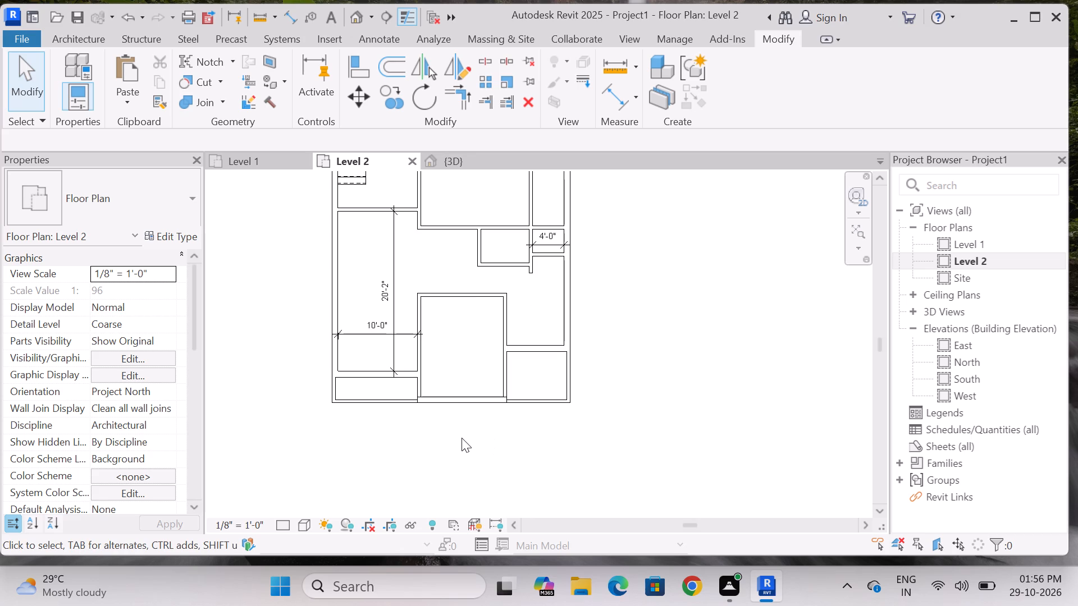
scroll(471, 422, "down", 6)
scroll(448, 249, "up", 3)
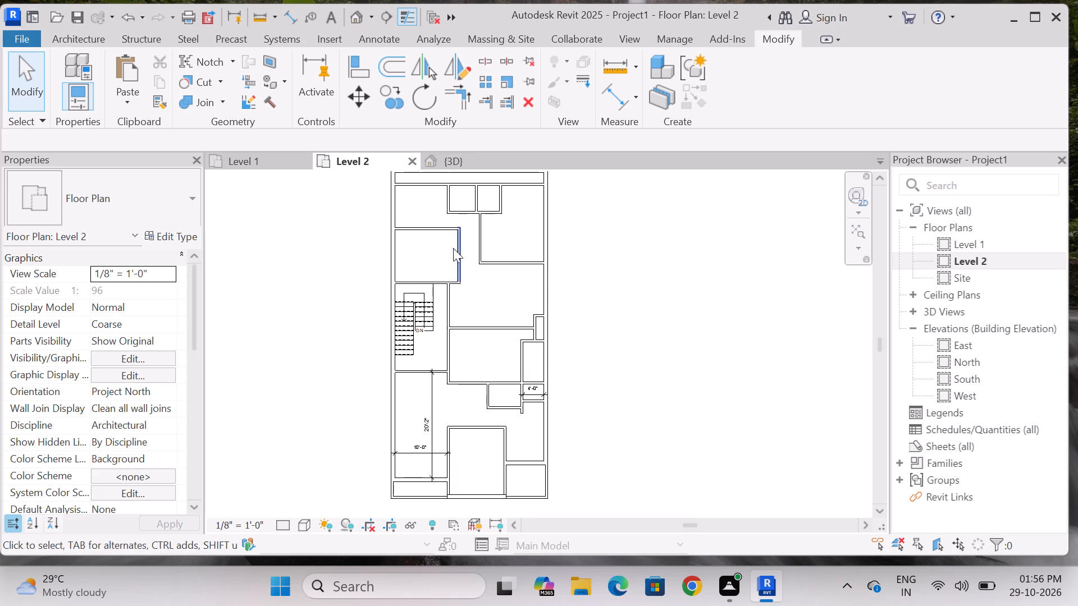
scroll(461, 252, "down", 3)
scroll(492, 421, "up", 4)
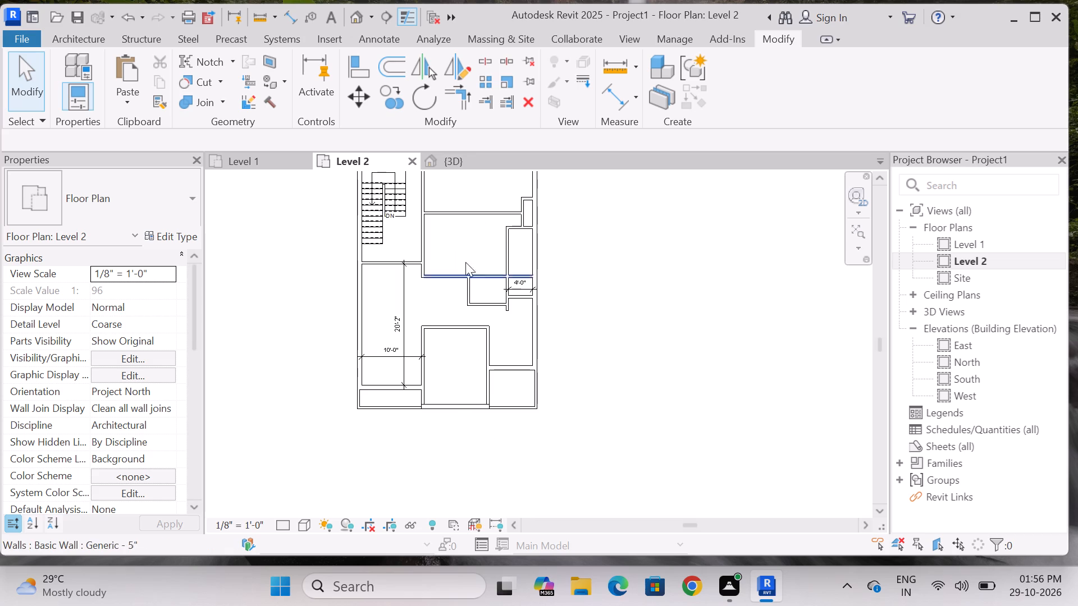
scroll(451, 349, "down", 3)
scroll(449, 365, "up", 6)
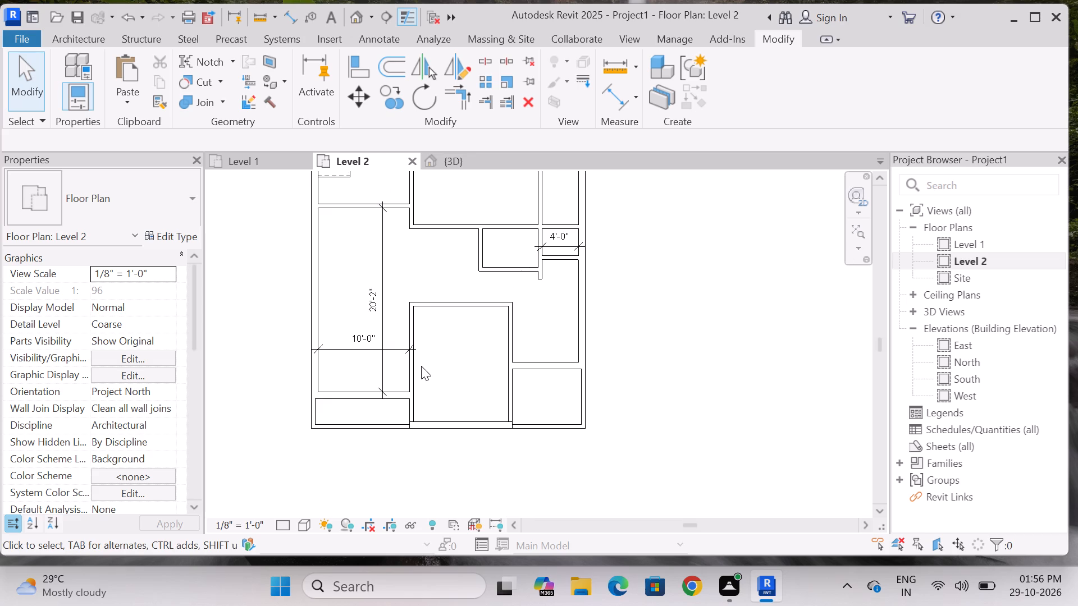
key("Escape")
key("Escape")
Open the Level 1 floor plan.
double_click(967, 248)
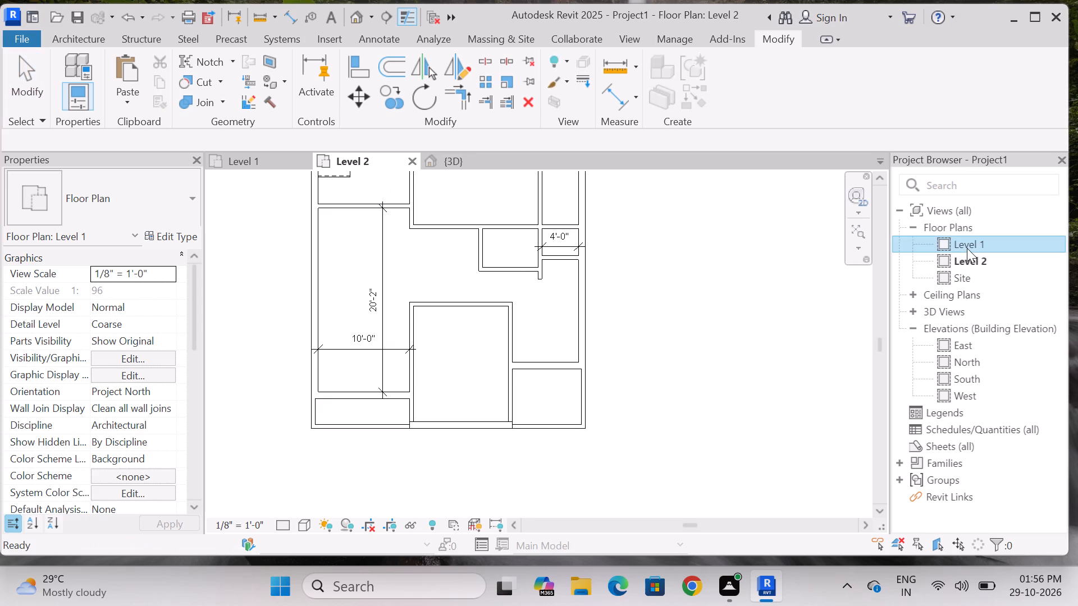
scroll(503, 204, "down", 4)
scroll(499, 314, "up", 2)
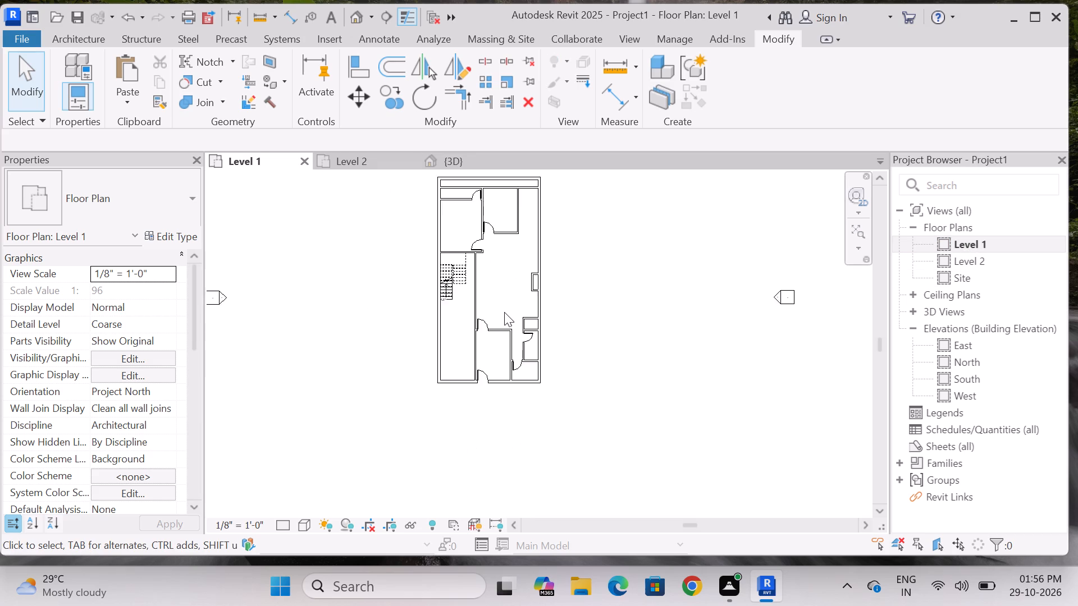
key("Escape")
key("Escape")
scroll(457, 350, "down", 1)
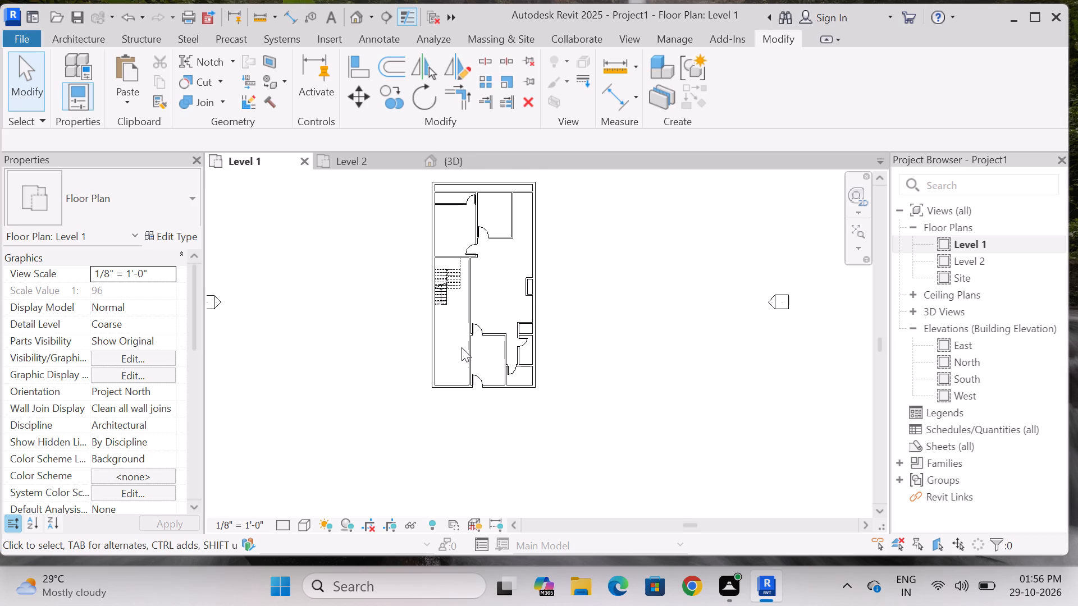
Start an aligned dimension and set the text background of its Linear - 3/32" Arial type to Transparent.
left_click(73, 43)
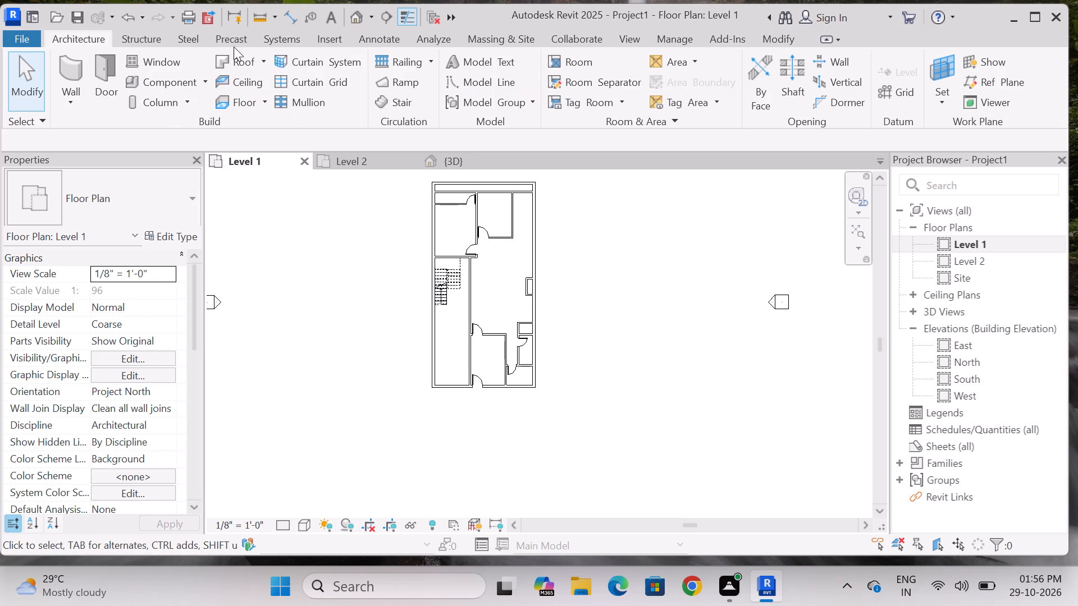
left_click(295, 15)
left_click(177, 236)
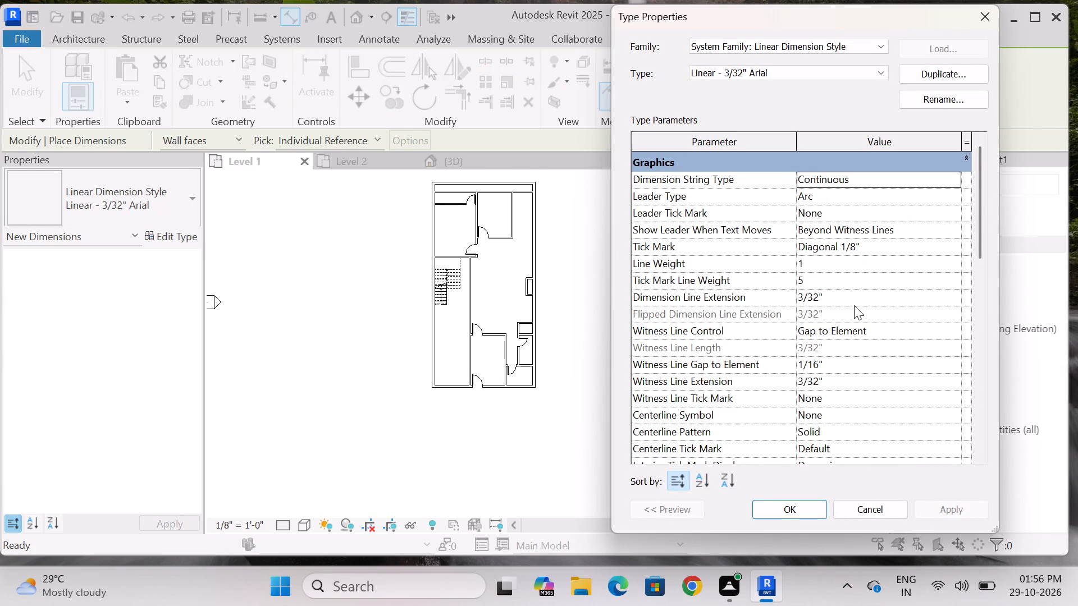
scroll(853, 306, "down", 9)
left_click(846, 282)
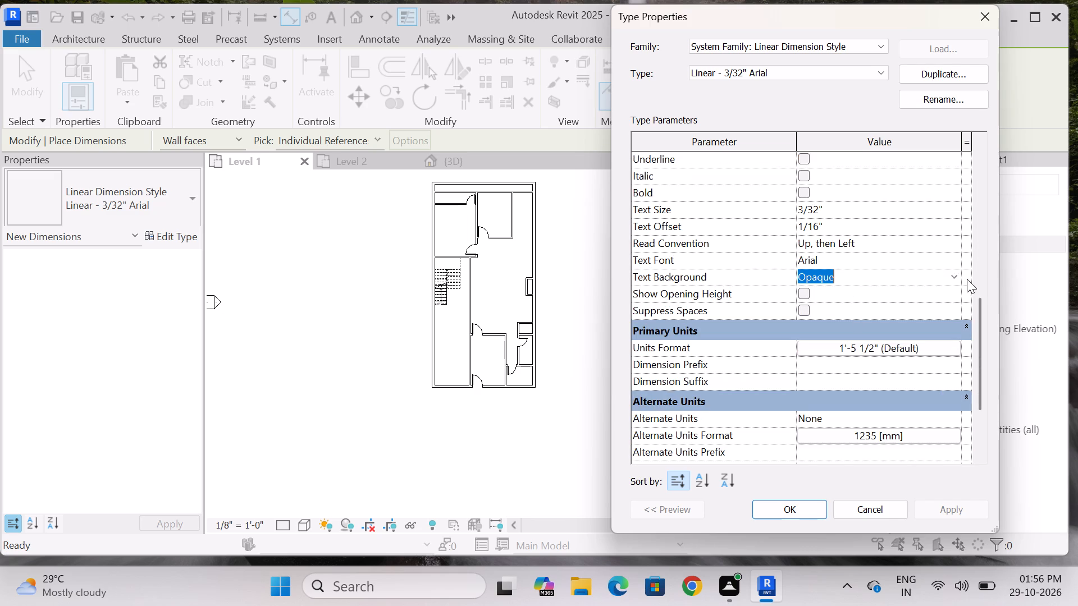
left_click(956, 274)
left_click(851, 305)
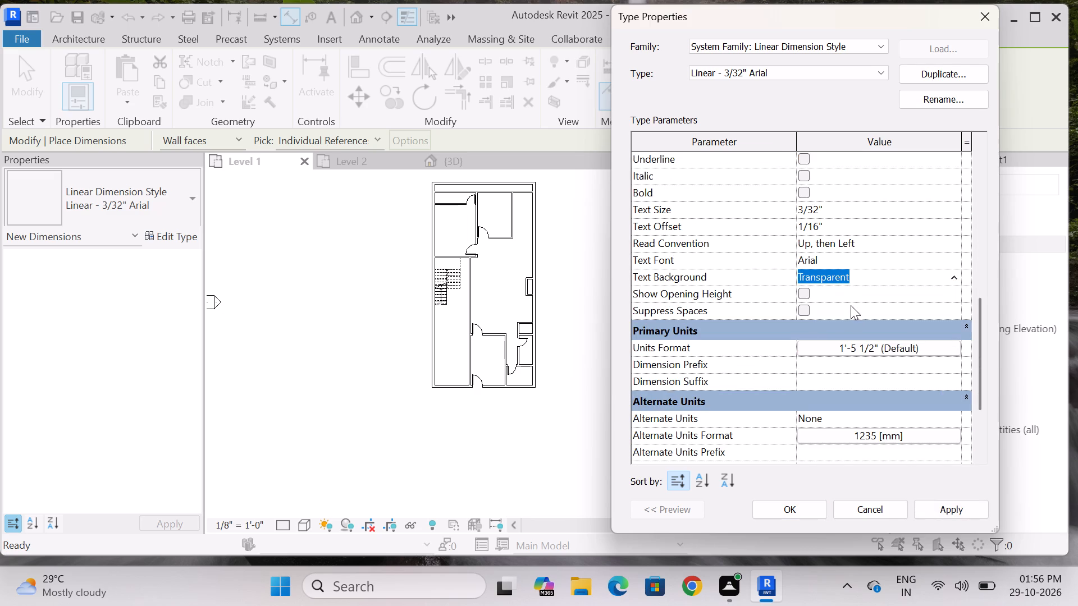
Set the linear dimension type's text size to 0.07" and apply the type changes.
scroll(851, 305, "down", 8)
scroll(849, 309, "up", 15)
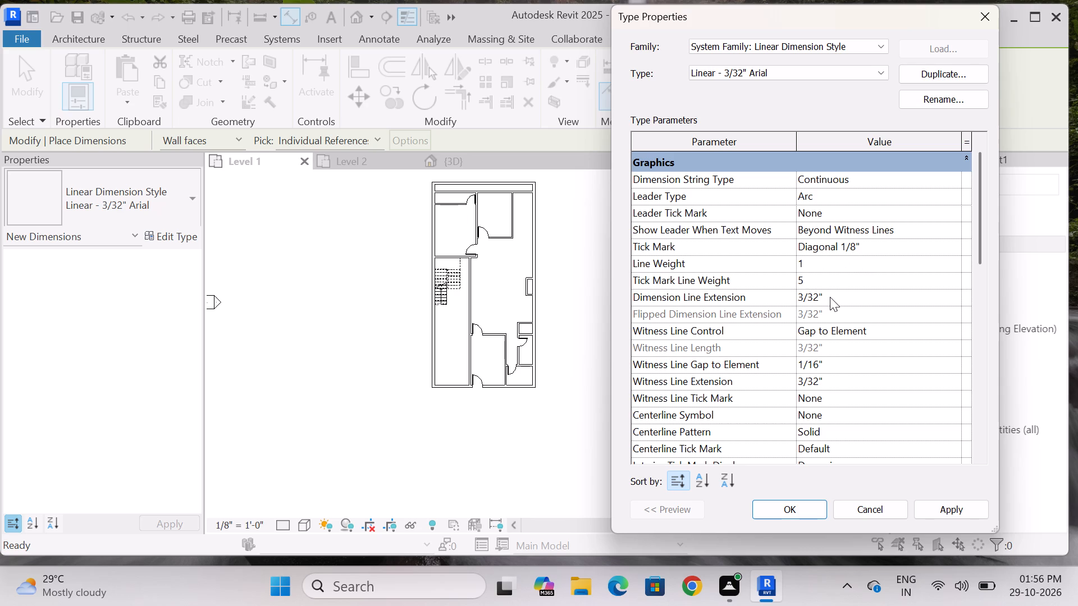
scroll(831, 297, "down", 1)
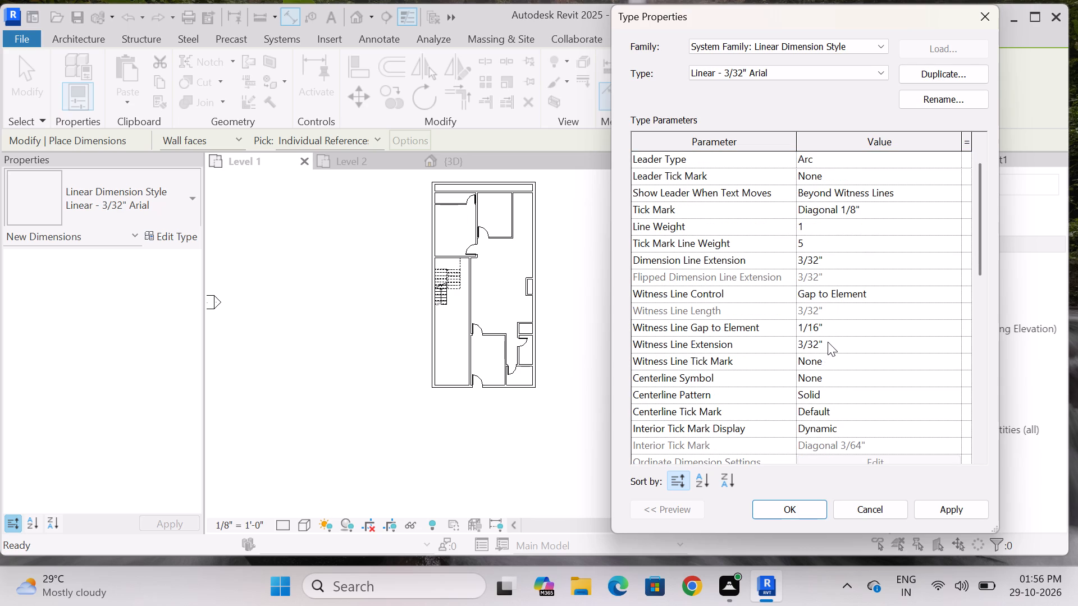
scroll(828, 342, "down", 1)
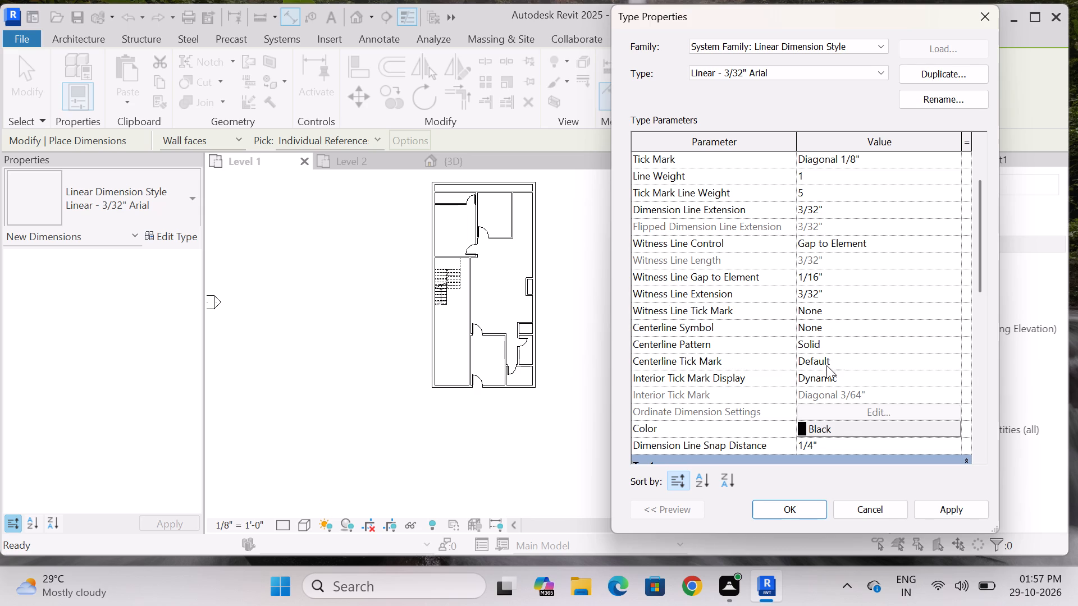
scroll(839, 394, "down", 3)
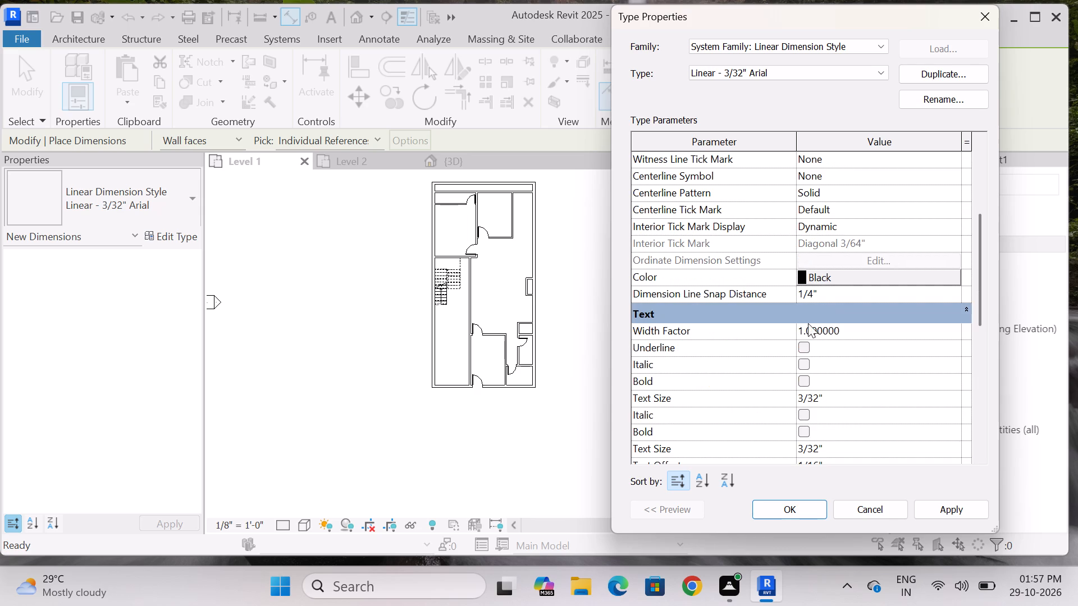
scroll(831, 365, "down", 1)
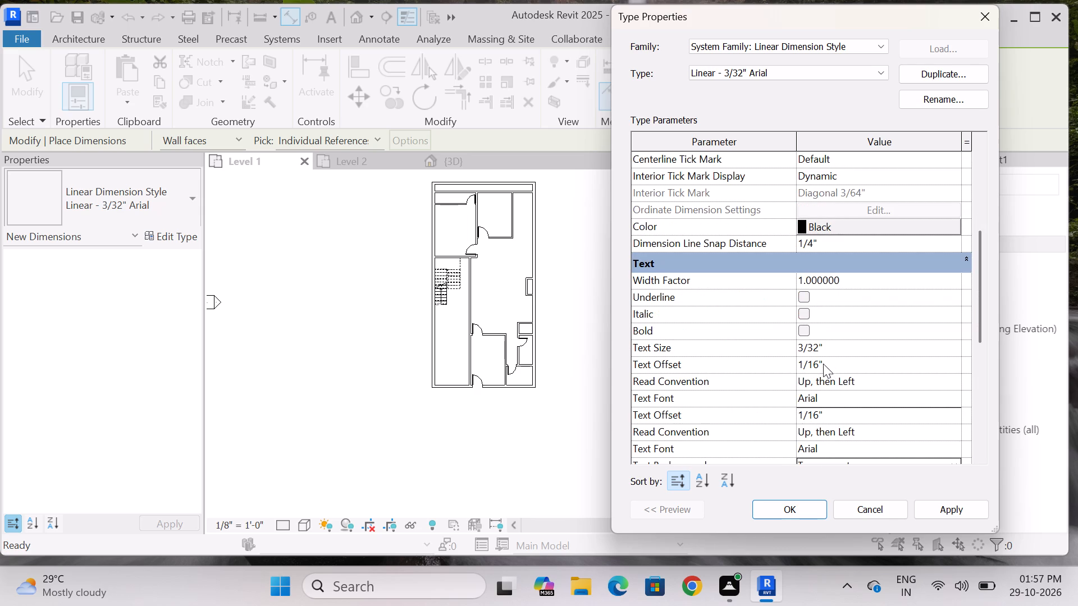
left_click(834, 348)
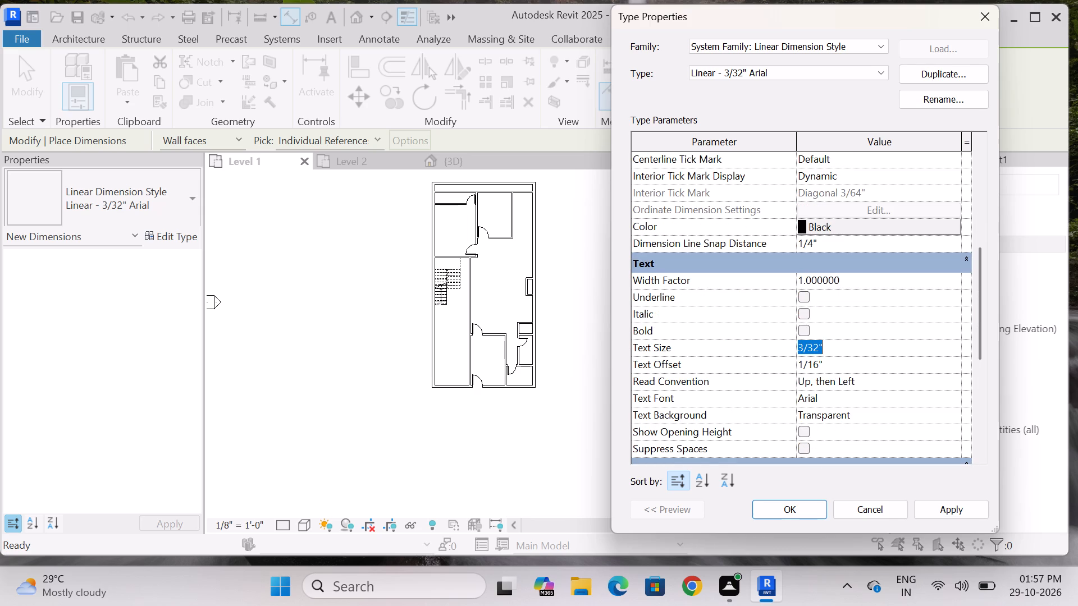
key("BackSpace")
key("0")
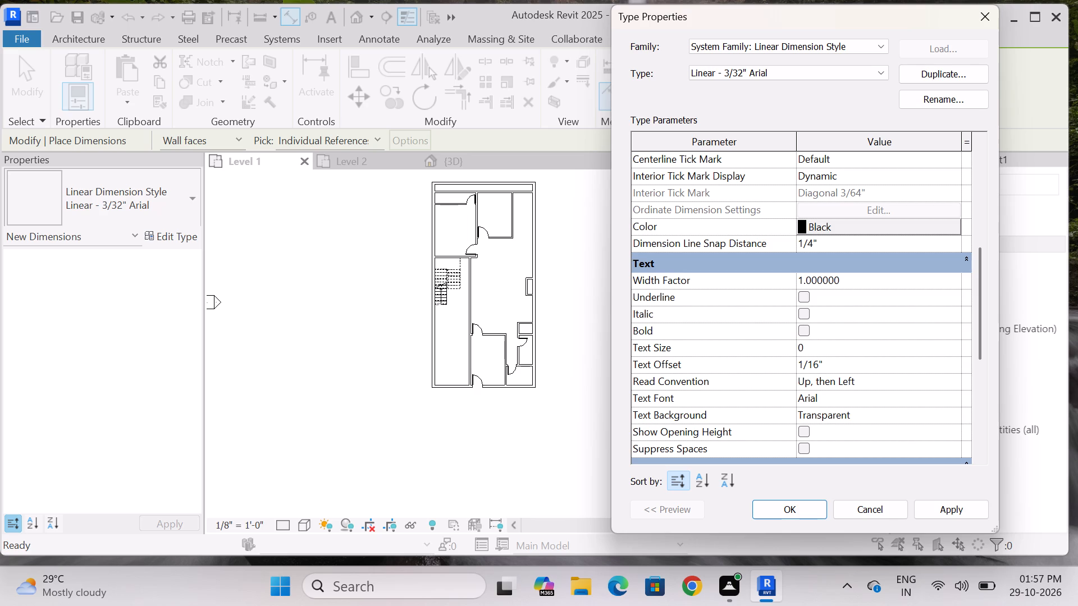
type(".0")
key("7")
key("shift+quotedbl")
key("Return")
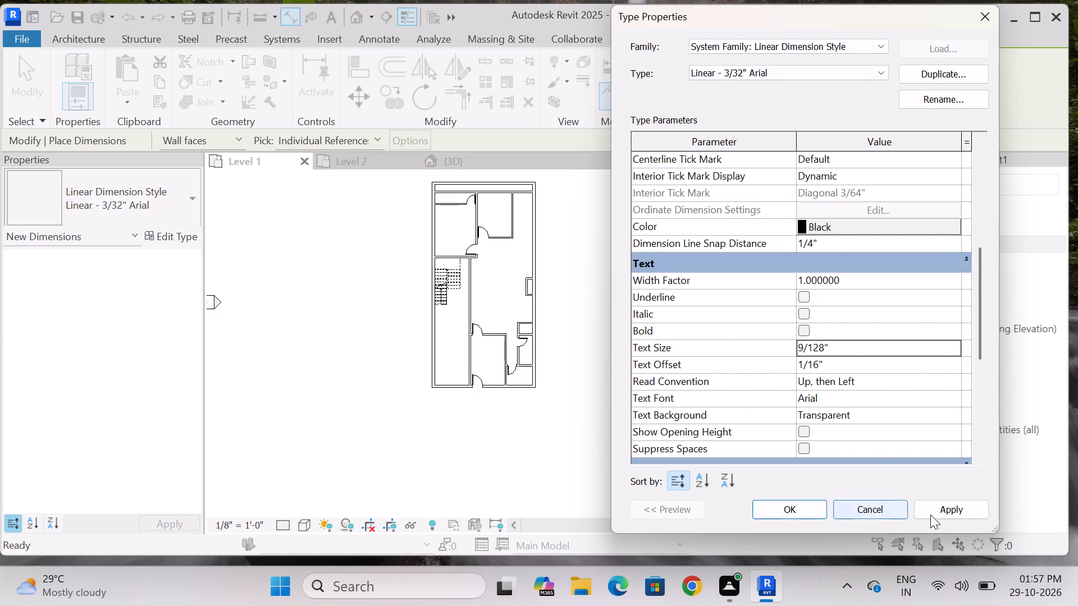
left_click(952, 513)
left_click(782, 506)
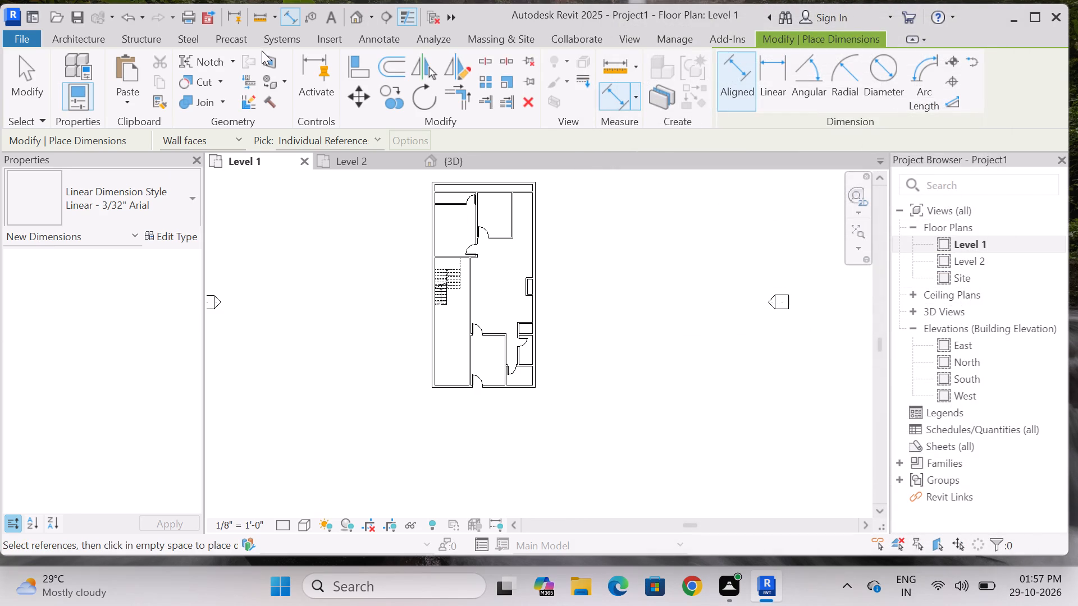
Add aligned dimensions for the clear length and width of the room directly above the staircase, between inner wall faces.
scroll(451, 212, "up", 7)
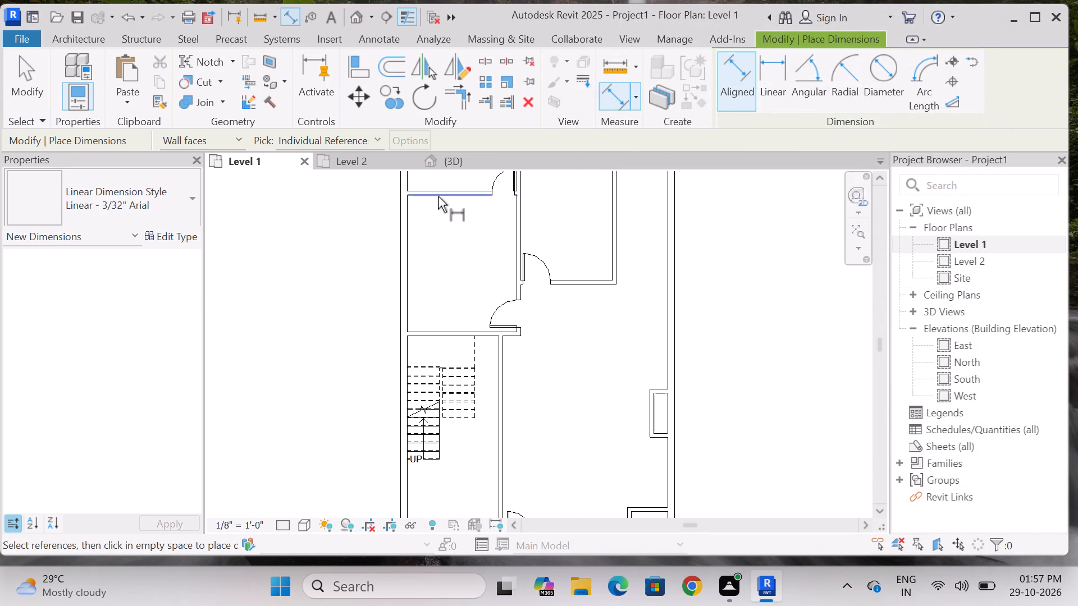
left_click(438, 196)
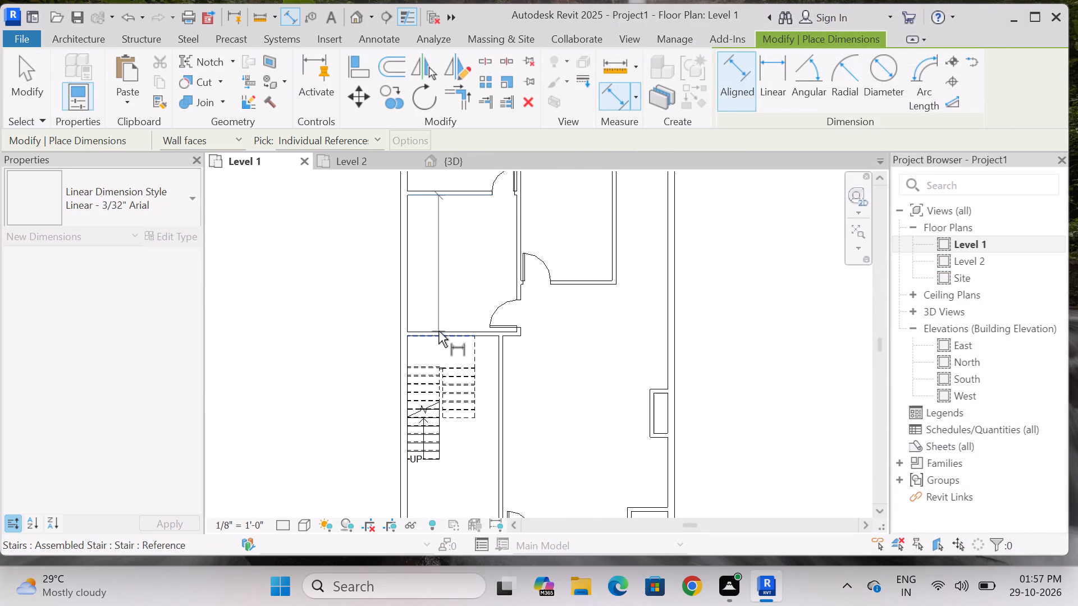
scroll(438, 331, "up", 3)
left_click(444, 328)
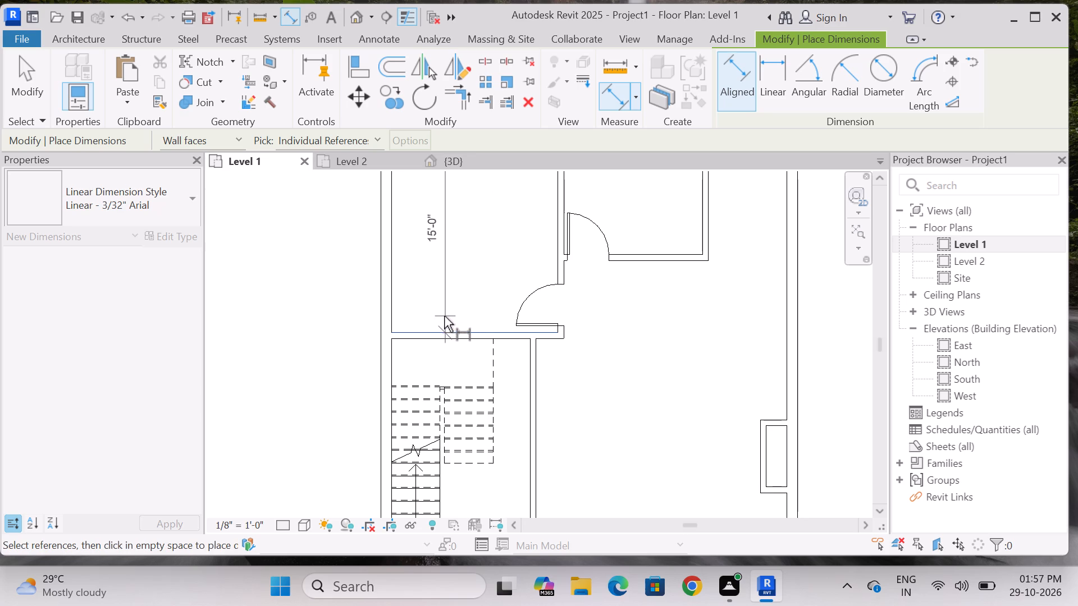
left_click(490, 309)
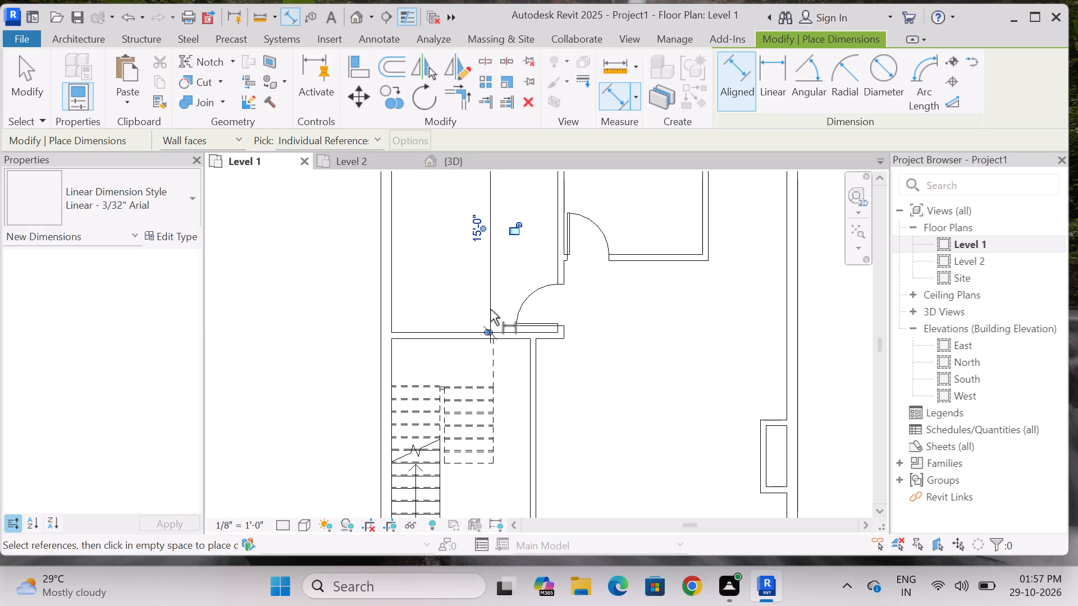
scroll(488, 310, "down", 3)
scroll(464, 240, "up", 4)
left_click(397, 195)
scroll(430, 217, "down", 5)
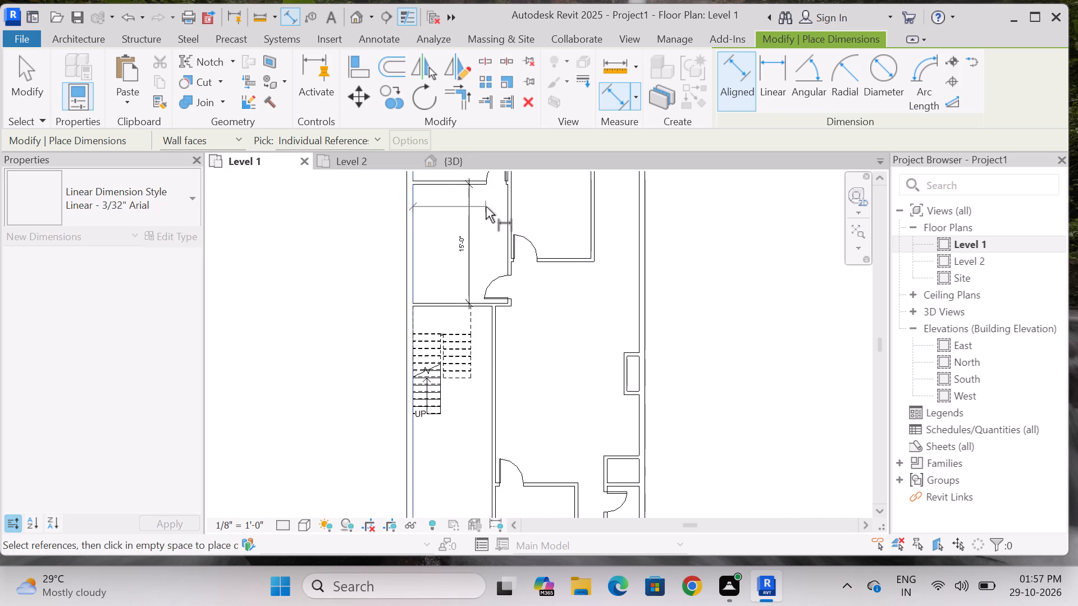
scroll(486, 205, "up", 4)
middle_click_drag(486, 208, 504, 245)
scroll(504, 247, "up", 3)
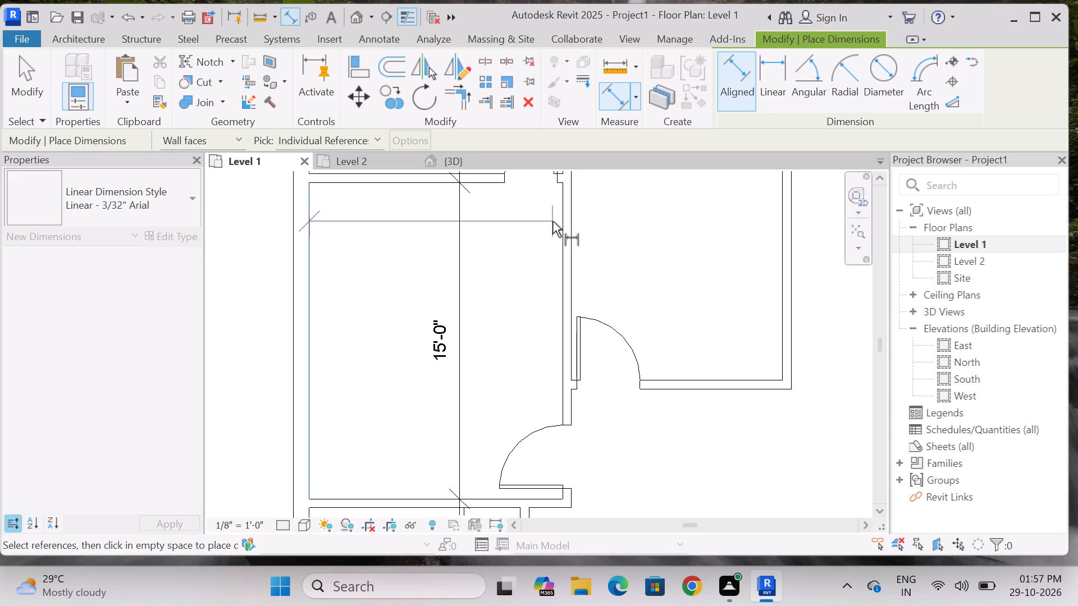
left_click(561, 222)
left_click(524, 250)
Dimension the clear length and width of the middle upper room, between its inner wall faces.
scroll(506, 279, "down", 7)
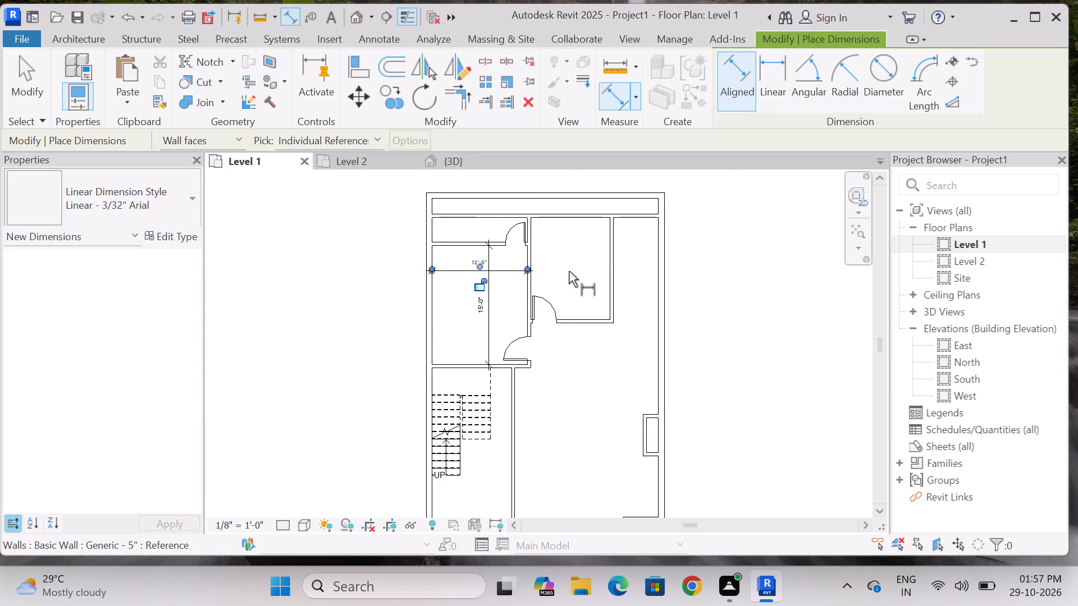
scroll(574, 255, "up", 4)
left_click(582, 196)
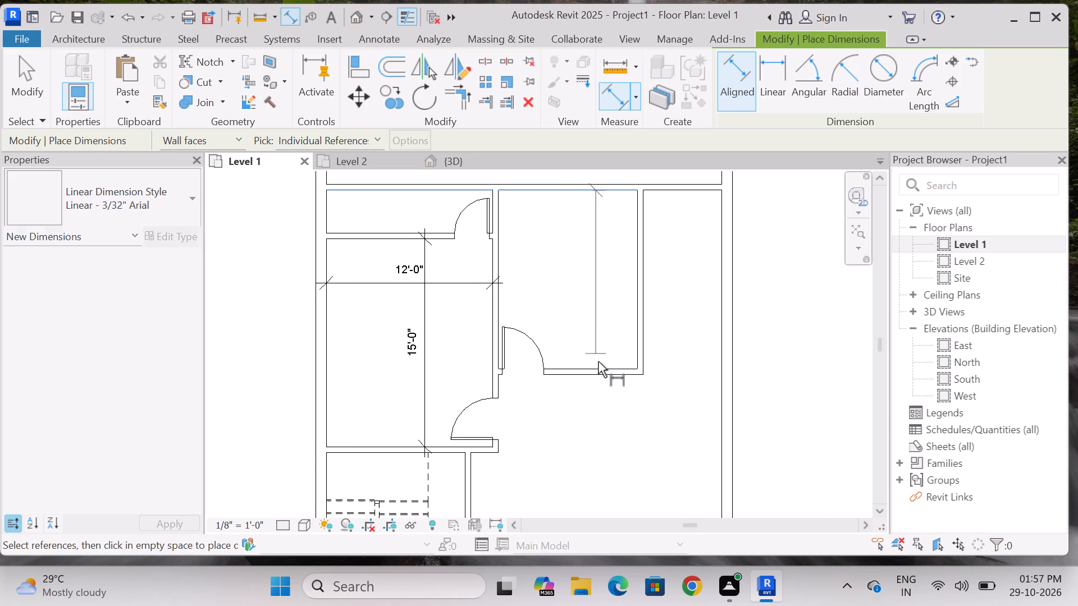
left_click(600, 369)
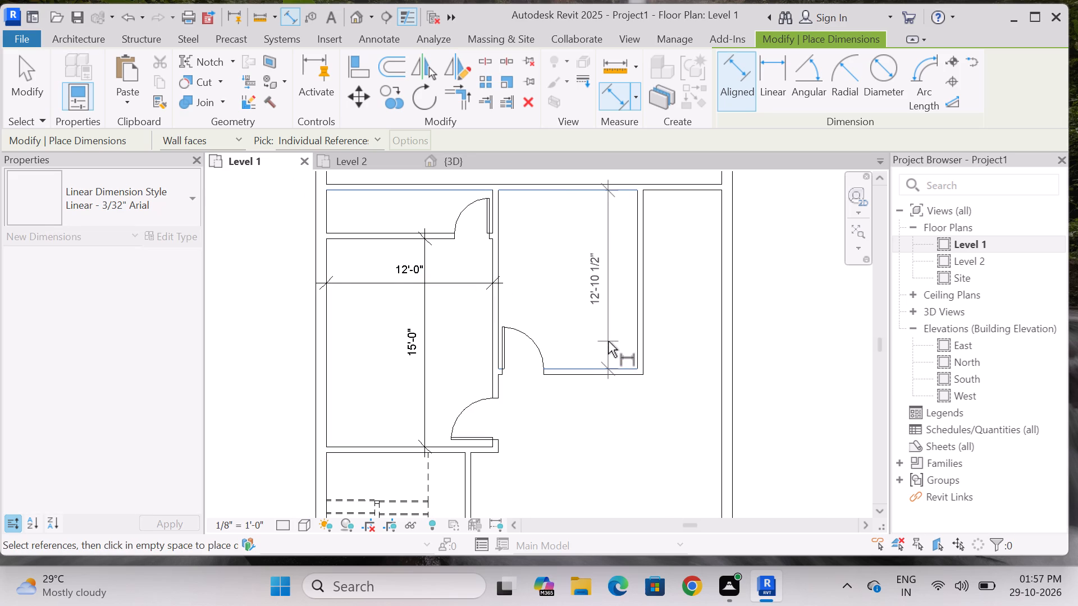
left_click(608, 341)
left_click(501, 215)
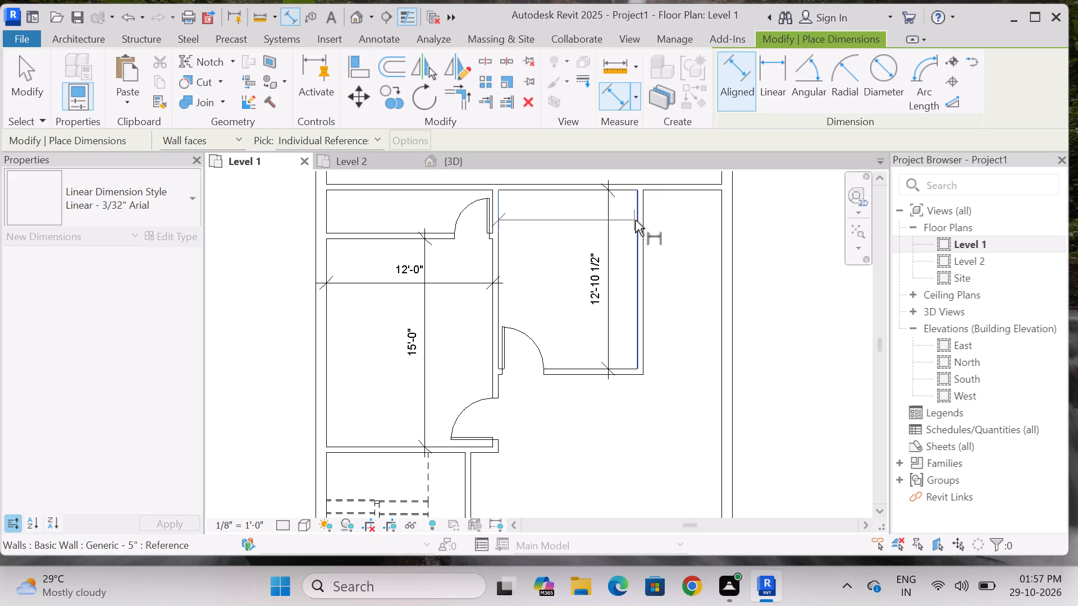
left_click(635, 220)
left_click(620, 226)
Dimension the clear depth and width of the narrow closet space above the upper-left room.
scroll(307, 175, "up", 7)
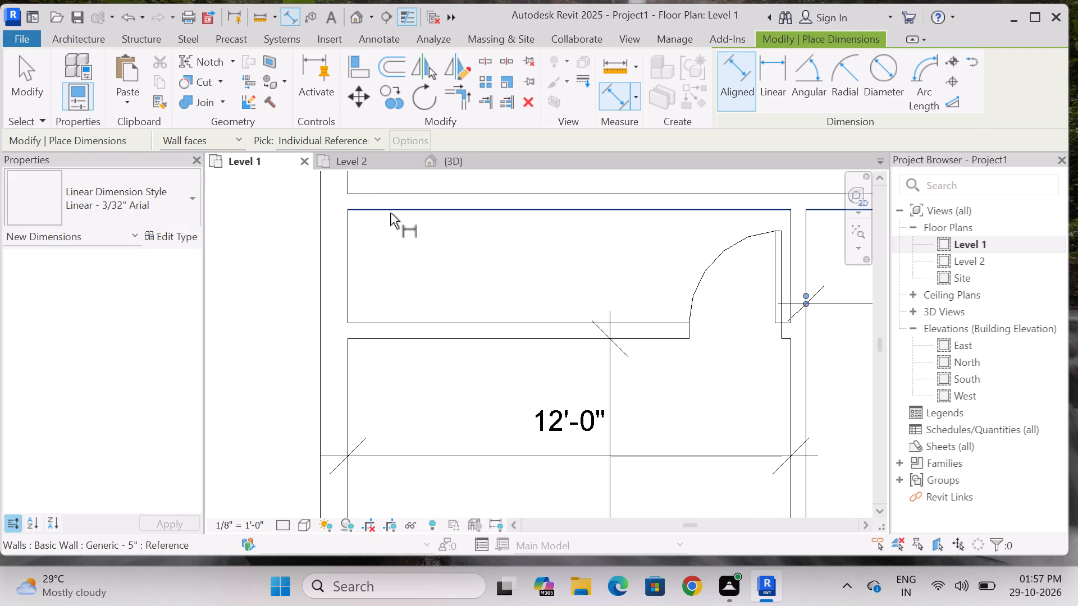
left_click(399, 212)
left_click(421, 321)
left_click(468, 307)
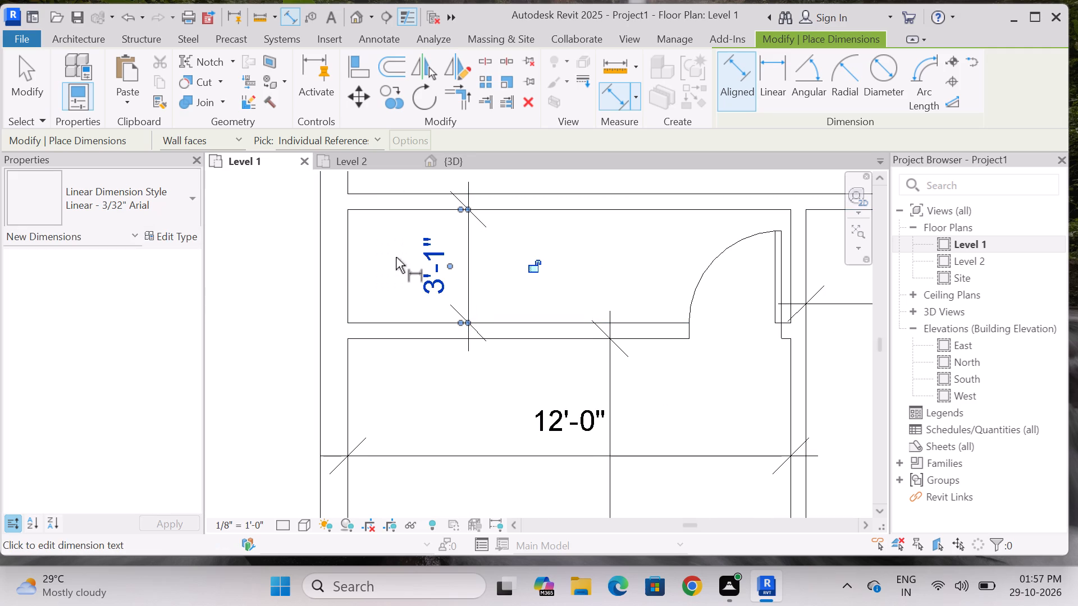
left_click(348, 232)
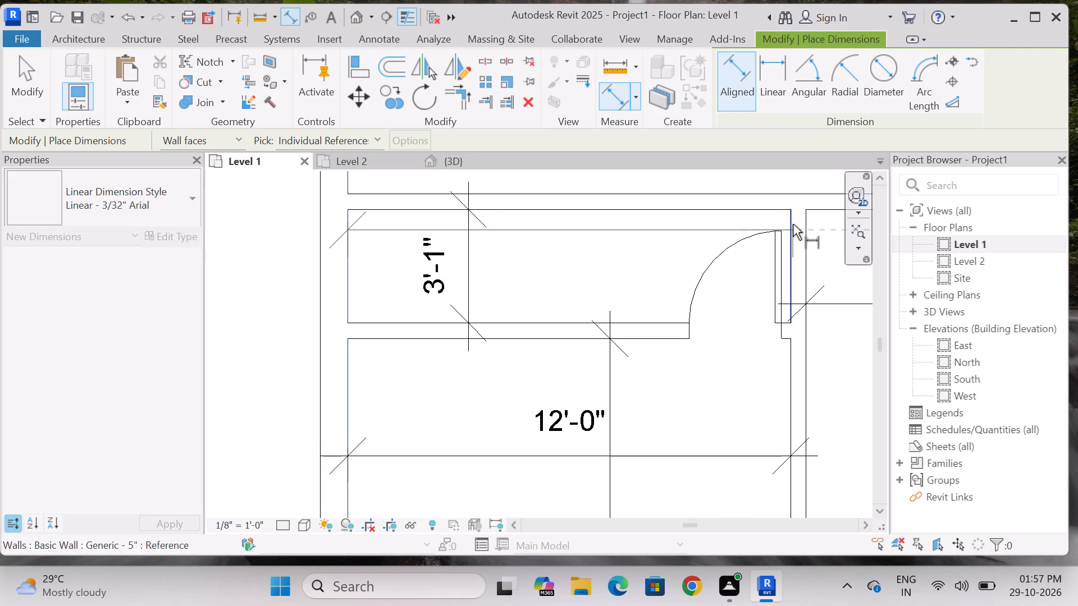
left_click(790, 221)
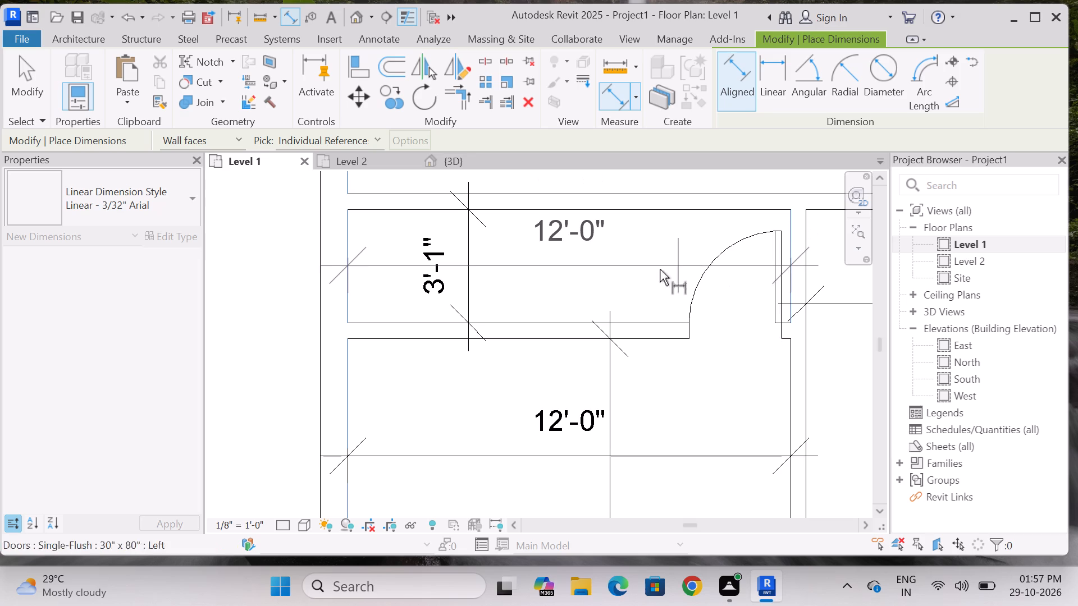
left_click(620, 277)
Dimension the length and clear width of the space between the middle upper room and the right exterior wall.
scroll(481, 245, "down", 9)
scroll(702, 281, "up", 4)
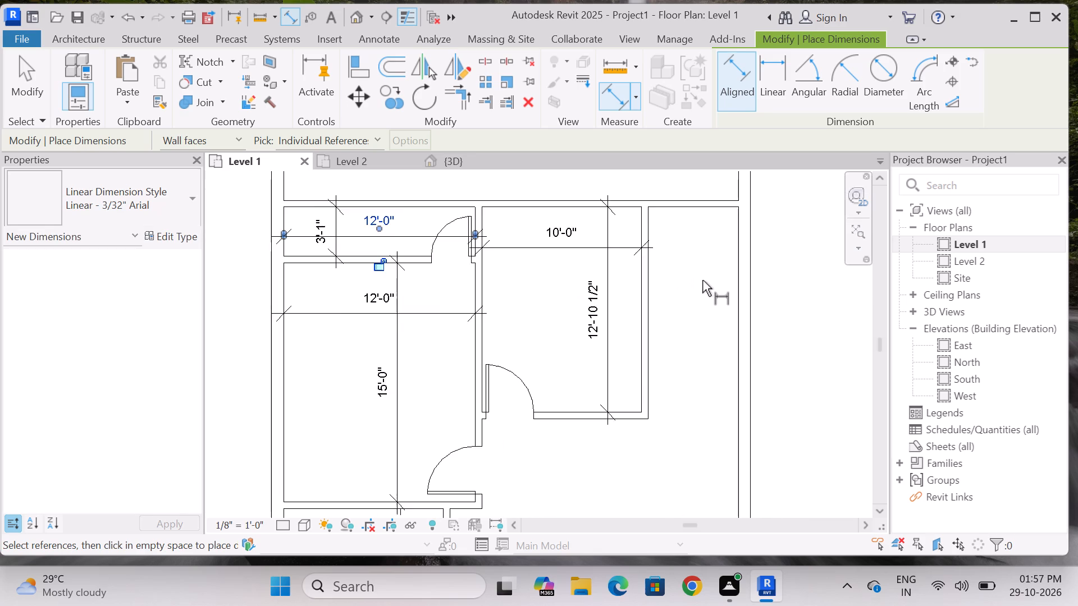
left_click(694, 201)
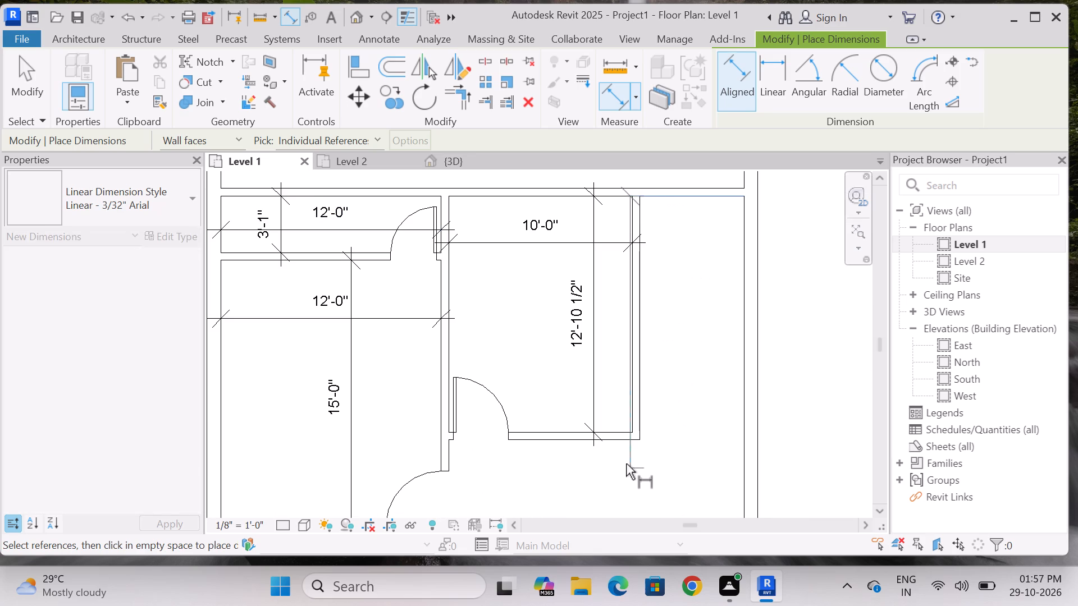
left_click(618, 446)
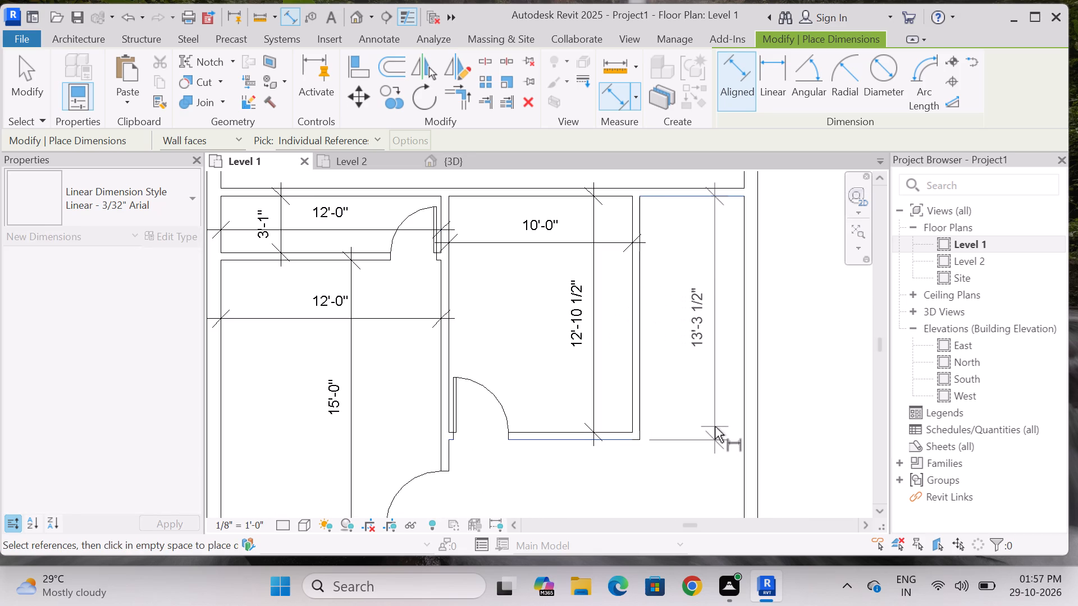
left_click(715, 426)
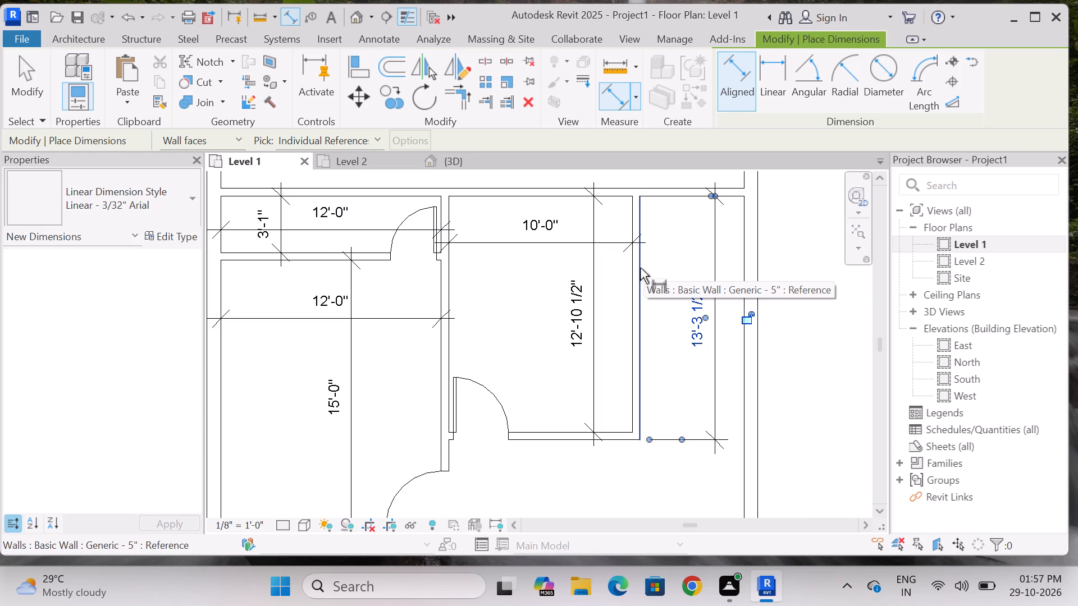
left_click(643, 241)
left_click(744, 244)
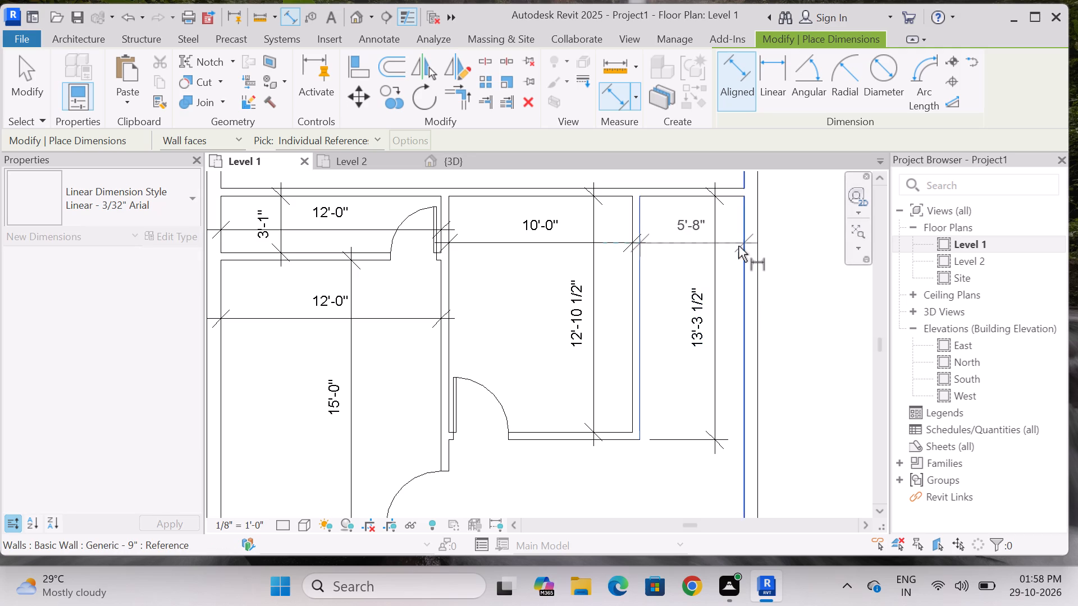
left_click(736, 247)
Add aligned dimensions for the clear depth and full clear width of the long narrow strip along the house's top wall.
scroll(650, 280, "down", 4)
scroll(558, 214, "up", 4)
left_click(565, 204)
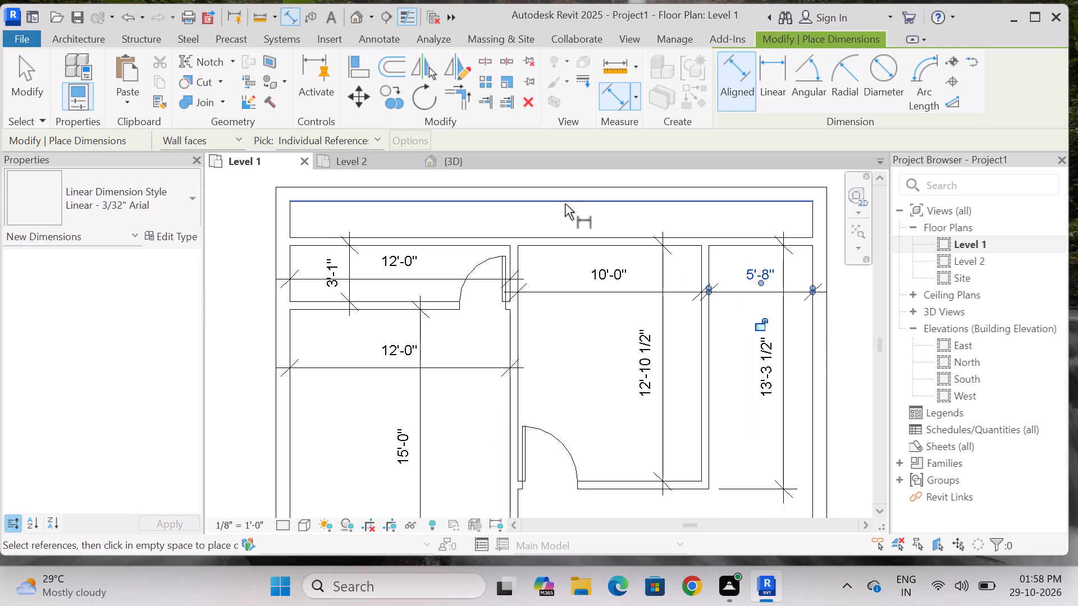
left_click(568, 236)
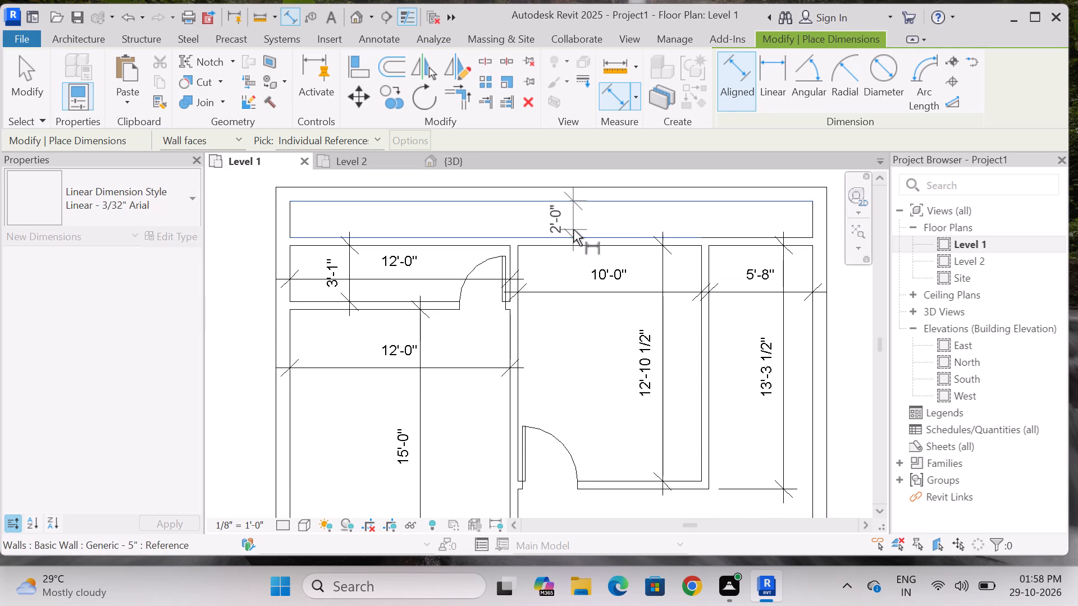
left_click(575, 224)
left_click(294, 217)
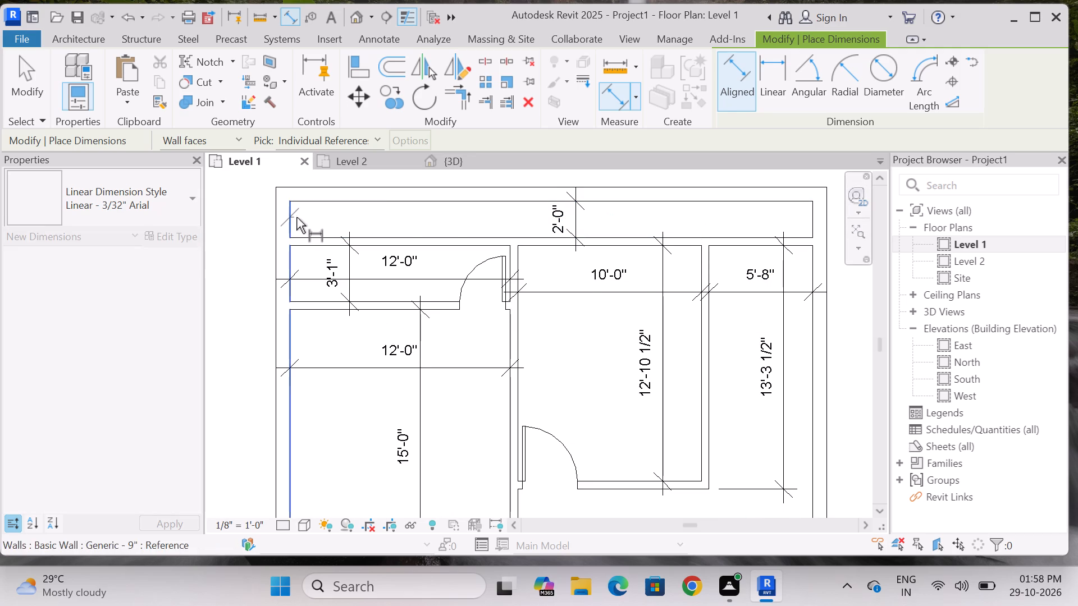
left_click(807, 221)
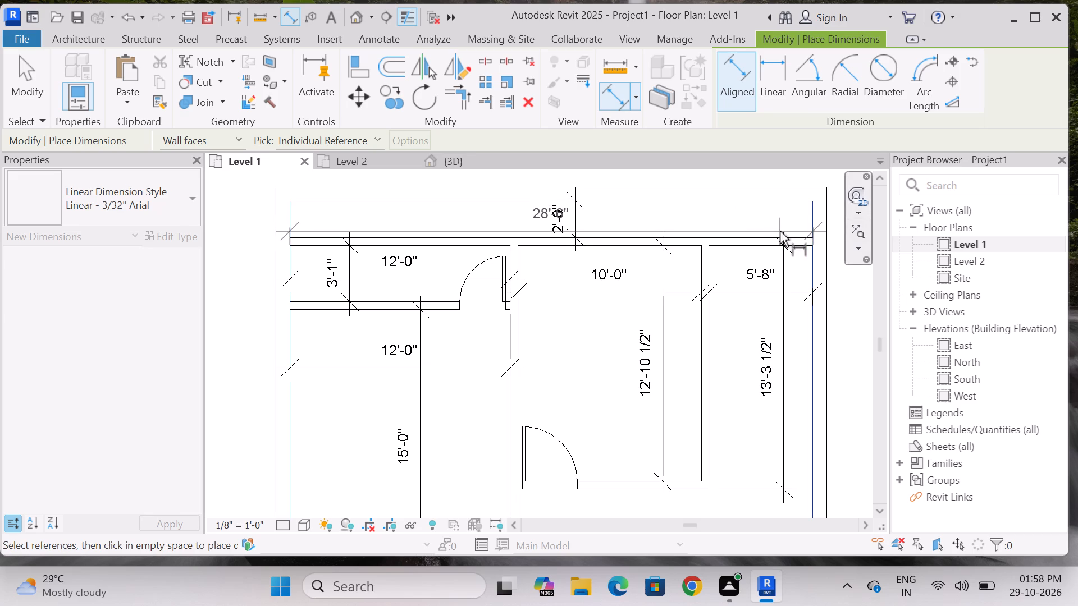
left_click(661, 230)
key("Escape")
scroll(596, 212, "up", 4)
key("Escape")
key("Escape")
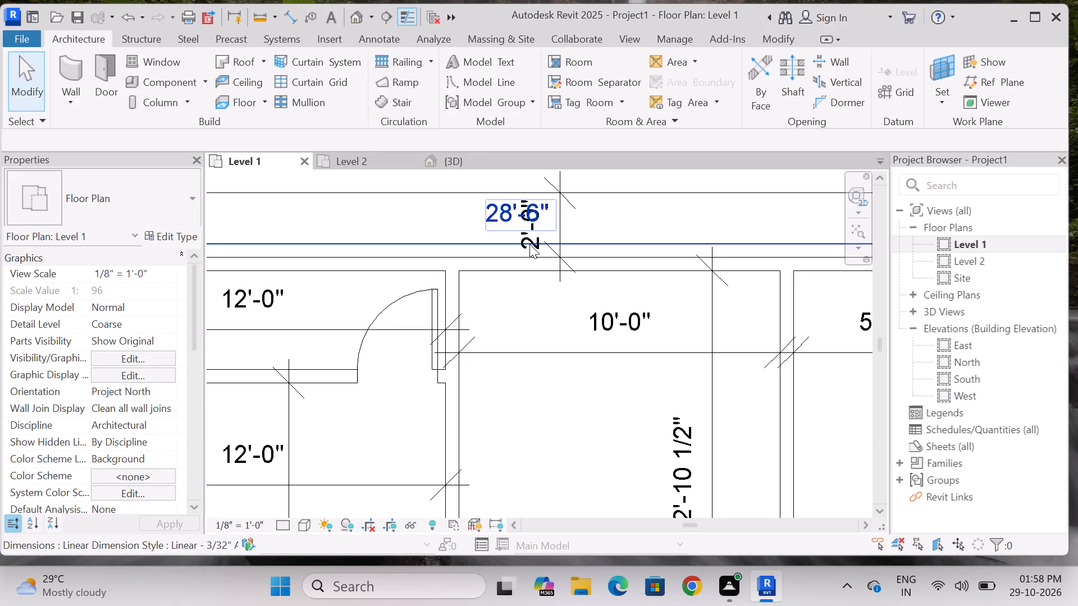
key("Escape")
Move the top strip's depth dimension text sideways, clear of the overlapping width dimension text.
left_click(545, 226)
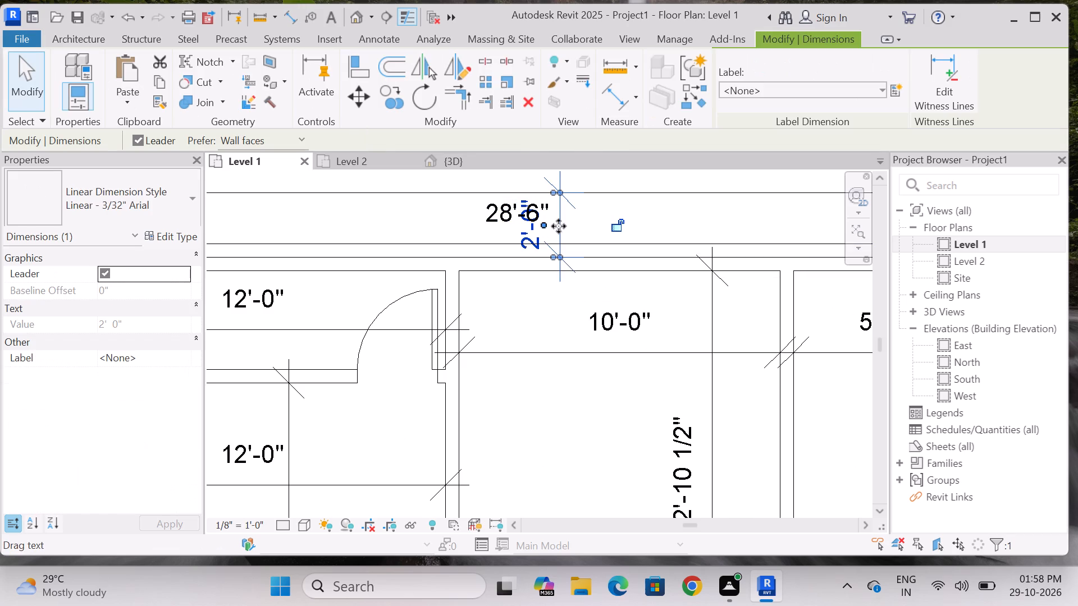
left_click_drag(546, 224, 636, 223)
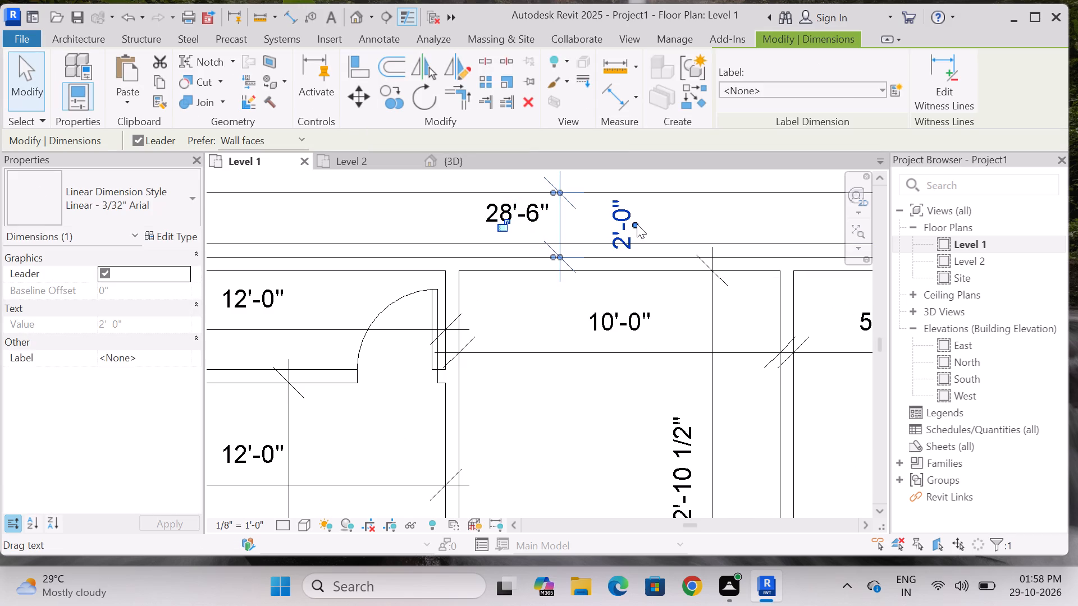
key("Escape")
left_click_drag(558, 221, 647, 221)
scroll(610, 217, "down", 6)
key("Escape")
scroll(682, 223, "up", 3)
left_click(641, 219)
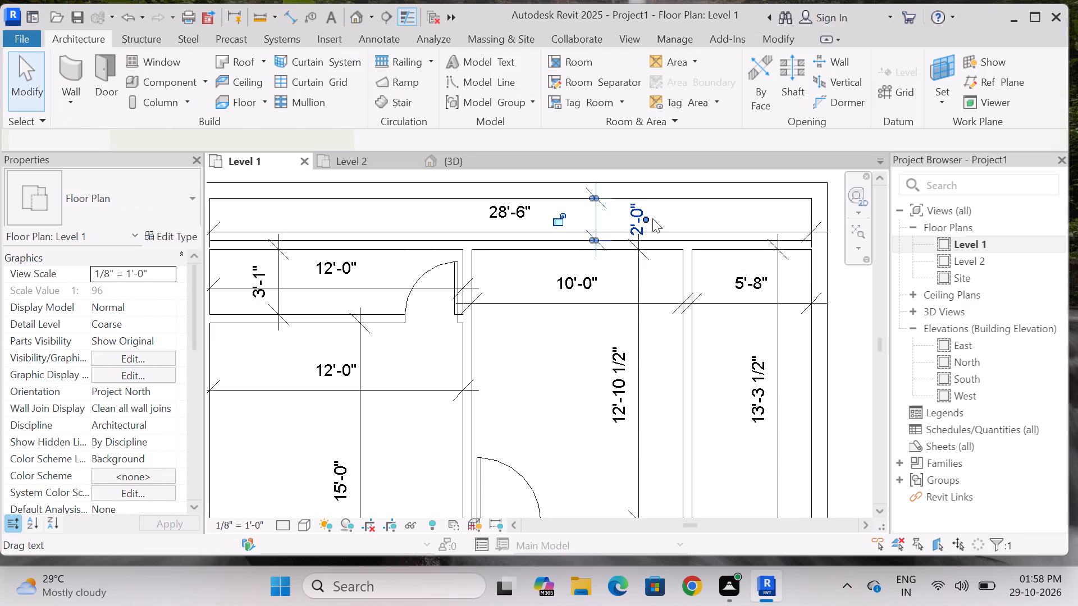
left_click_drag(646, 218, 625, 214)
key("Escape")
Dimension the central hall's length between the upper and lower middle rooms and its width from the stair-side wall to the exterior wall.
scroll(588, 195, "down", 12)
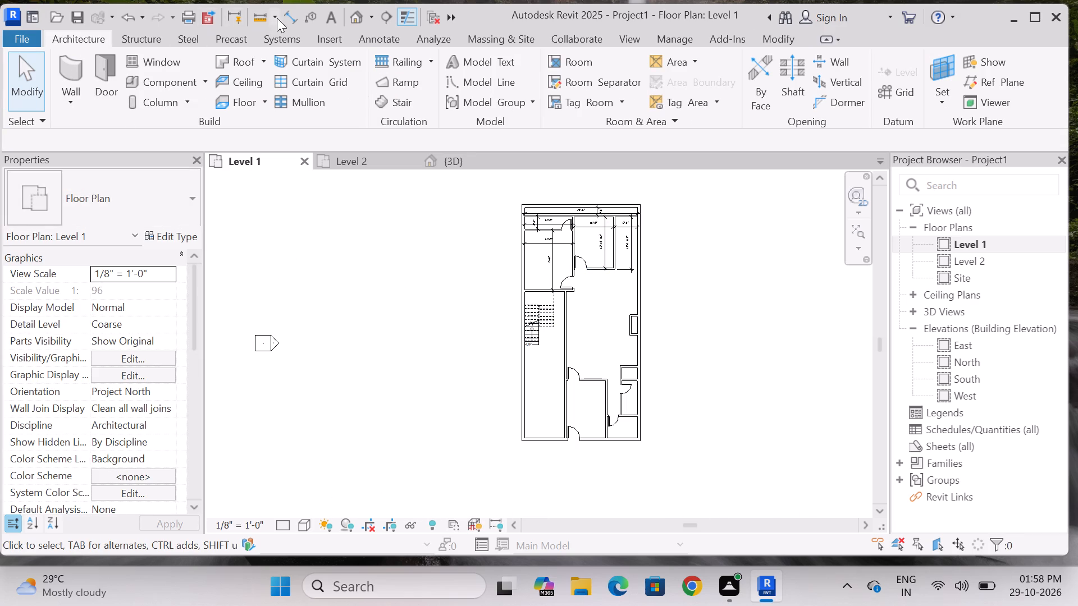
left_click(293, 19)
scroll(585, 368, "up", 3)
scroll(602, 282, "up", 3)
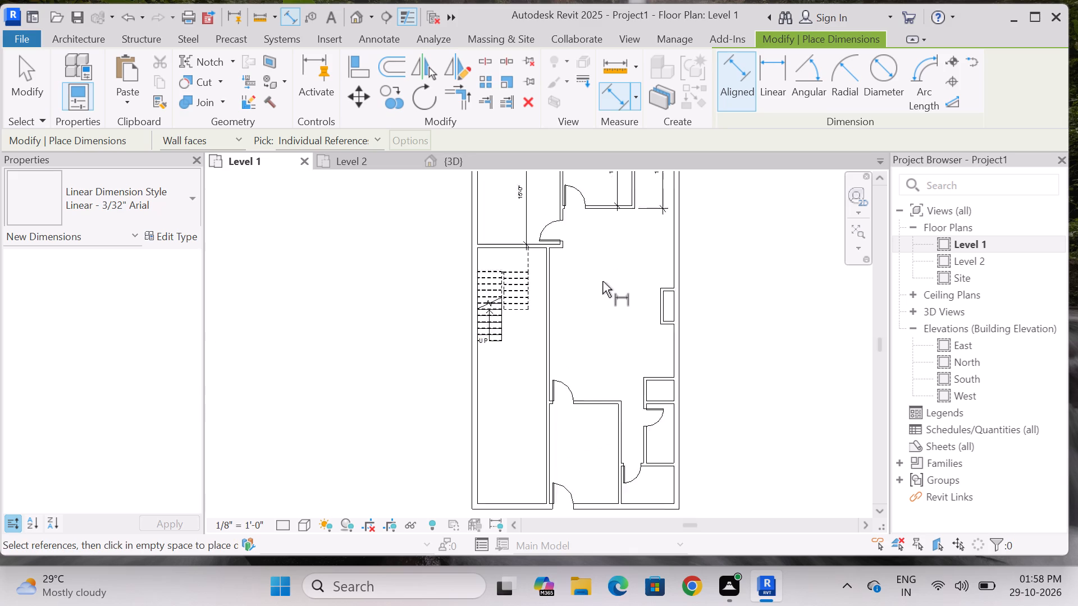
scroll(602, 281, "up", 2)
scroll(596, 314, "down", 4)
scroll(607, 270, "up", 4)
scroll(605, 274, "down", 3)
scroll(601, 258, "up", 3)
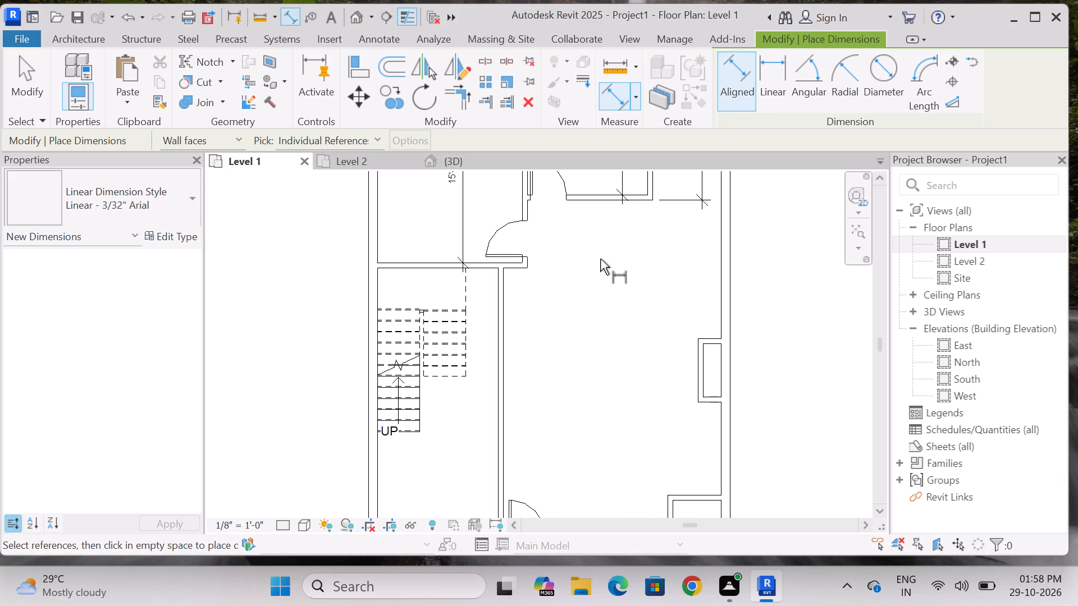
scroll(600, 260, "down", 1)
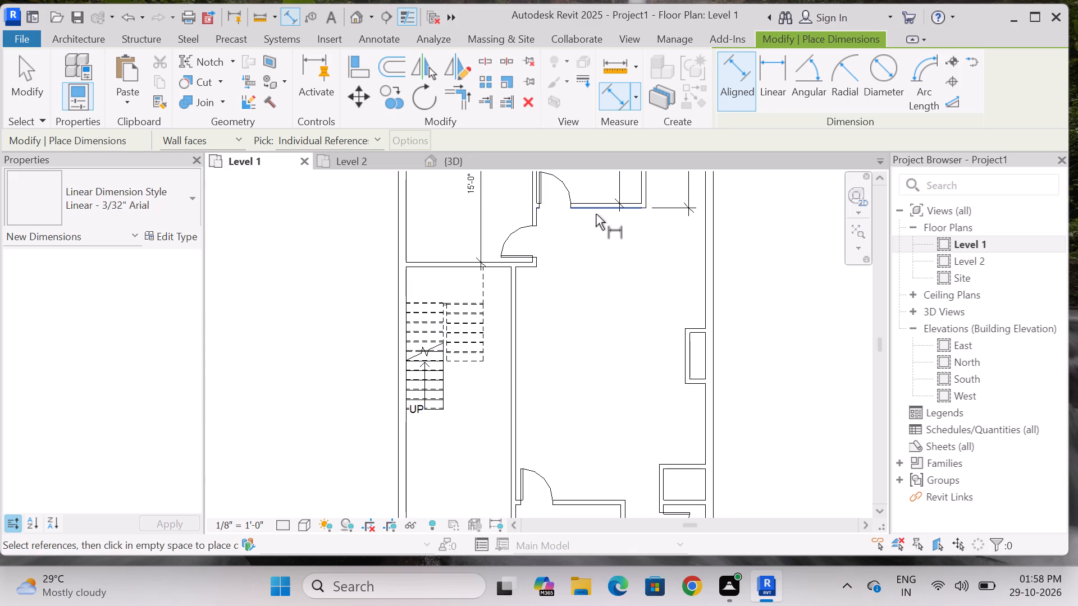
left_click(596, 214)
scroll(596, 244, "down", 4)
scroll(615, 401, "up", 4)
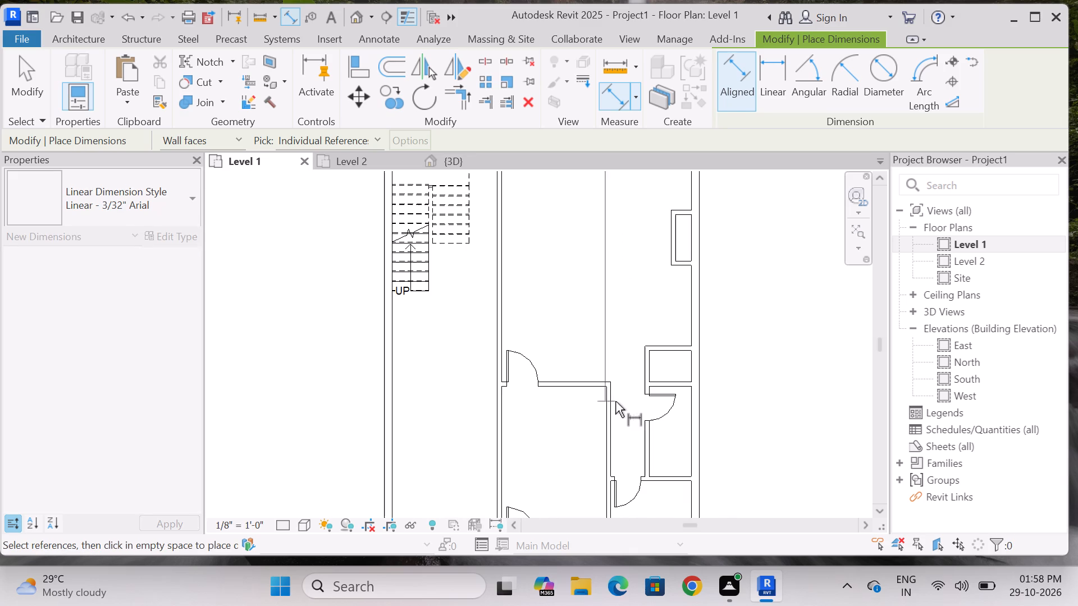
left_click(592, 379)
left_click(596, 334)
scroll(581, 352, "down", 4)
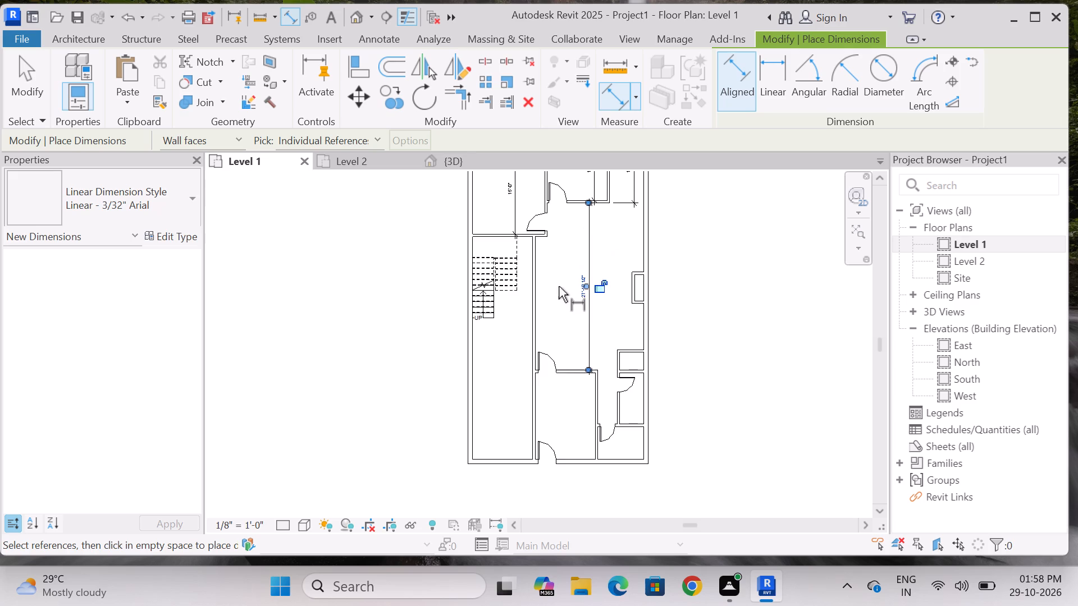
scroll(559, 270, "up", 5)
left_click(515, 249)
left_click(727, 236)
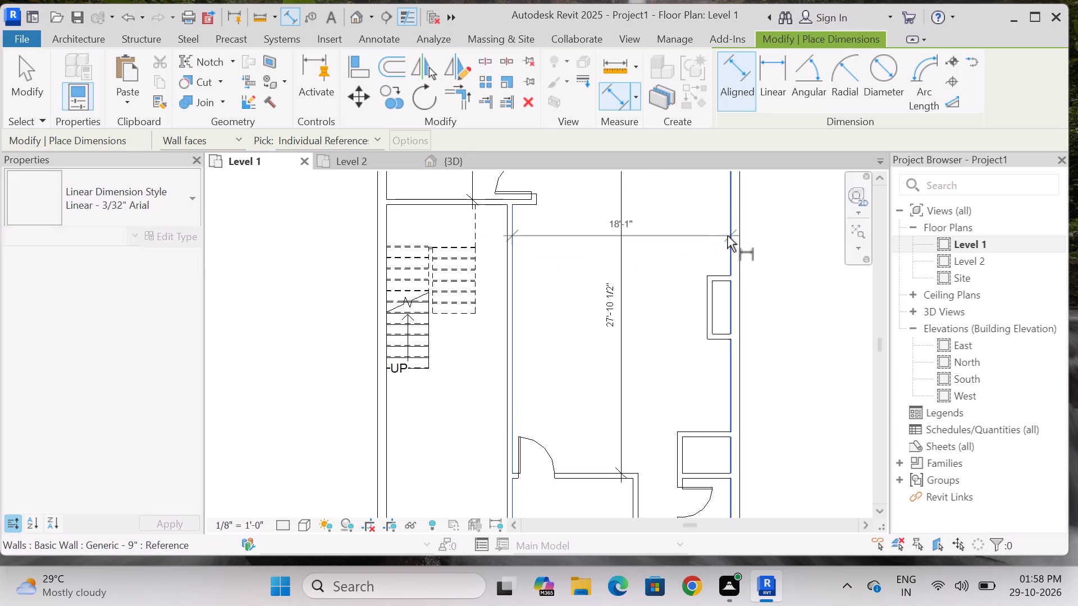
left_click(692, 243)
Dimension the clear length and width of the small lower-right corner room between its inner wall faces.
scroll(665, 227, "down", 4)
scroll(678, 409, "up", 6)
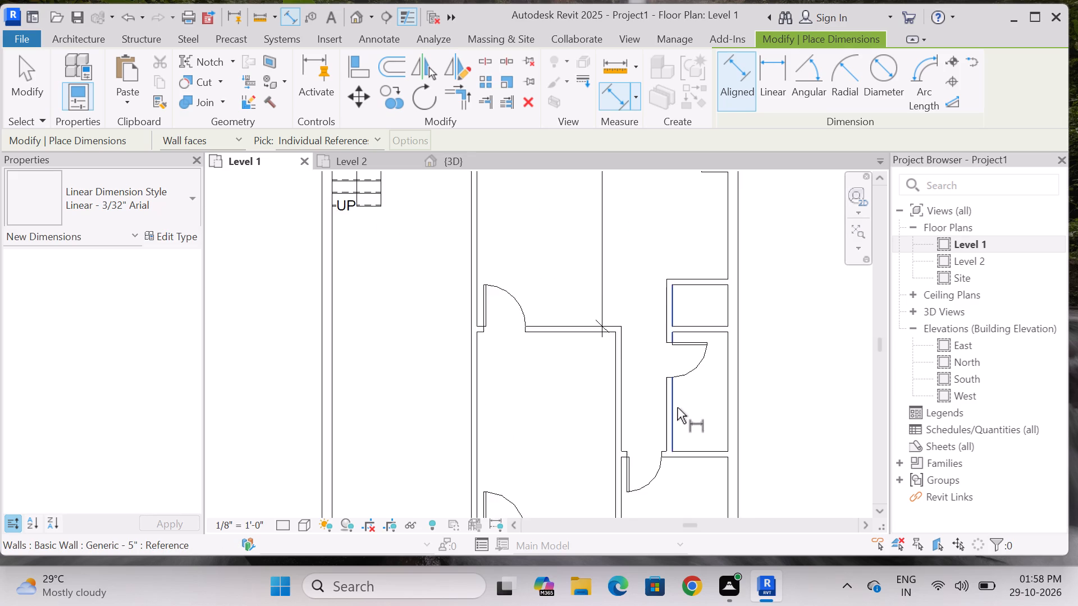
scroll(677, 407, "up", 1)
scroll(648, 263, "down", 4)
scroll(670, 443, "up", 5)
left_click(692, 327)
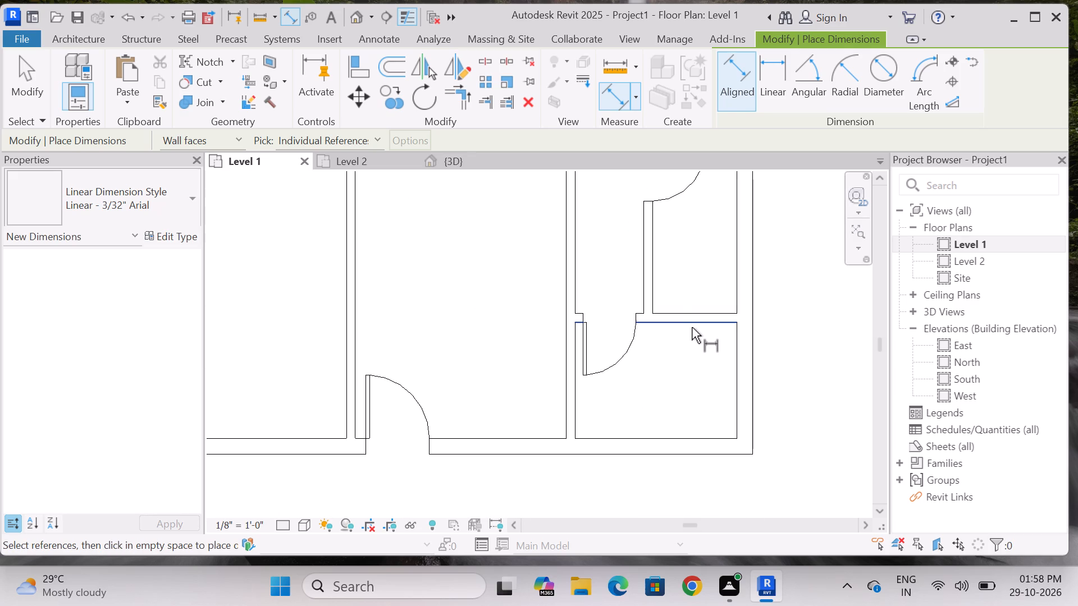
left_click(697, 434)
left_click(711, 429)
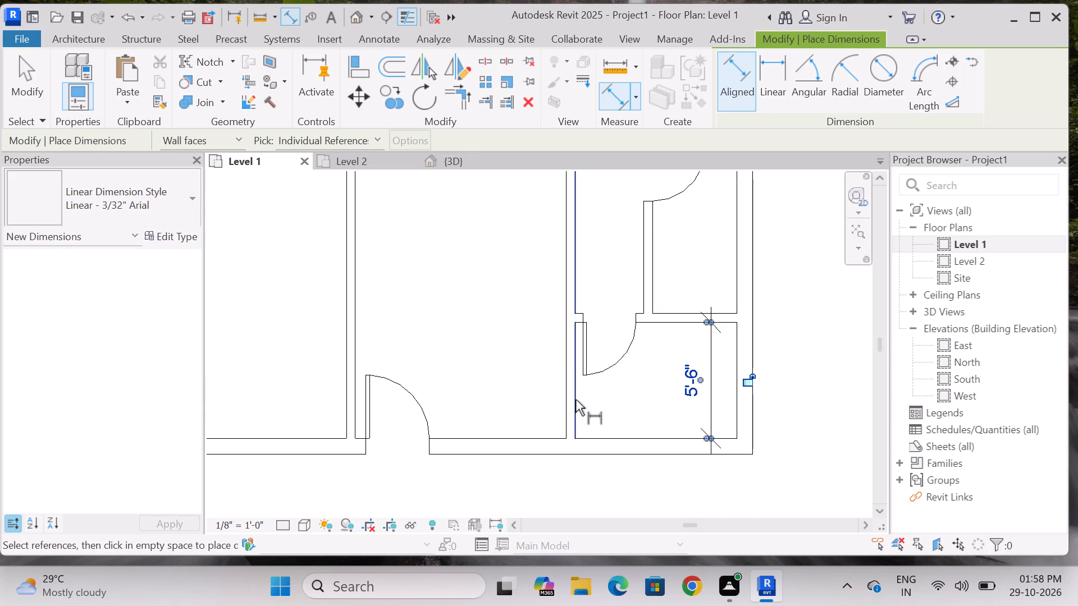
left_click(575, 400)
left_click(734, 399)
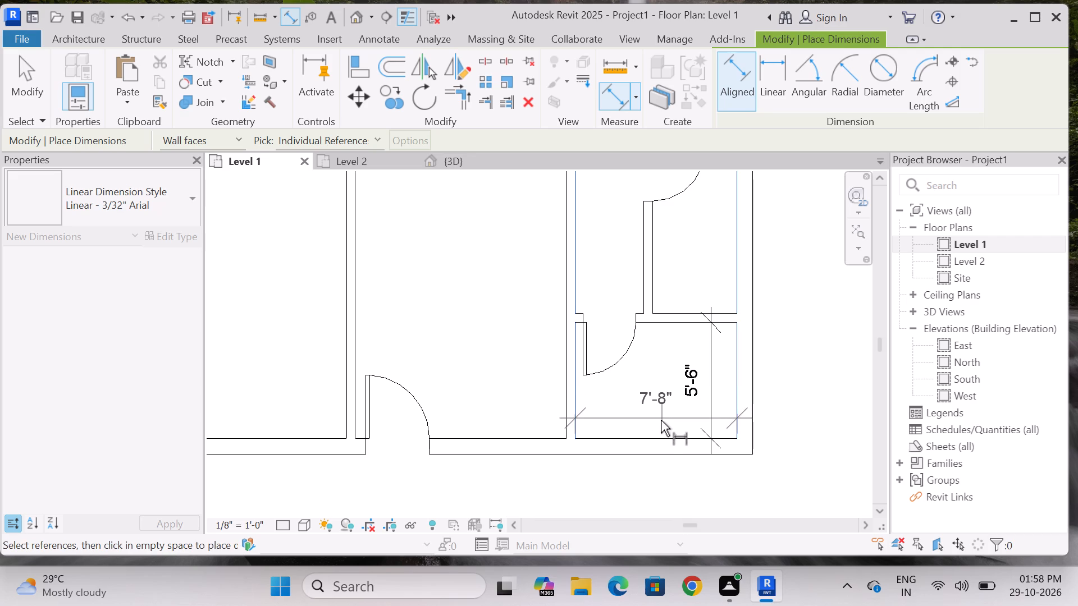
left_click(659, 425)
Dimension the clear length and width of the narrow room with a door directly above the lower-right corner room.
scroll(654, 437, "down", 4)
scroll(690, 281, "up", 4)
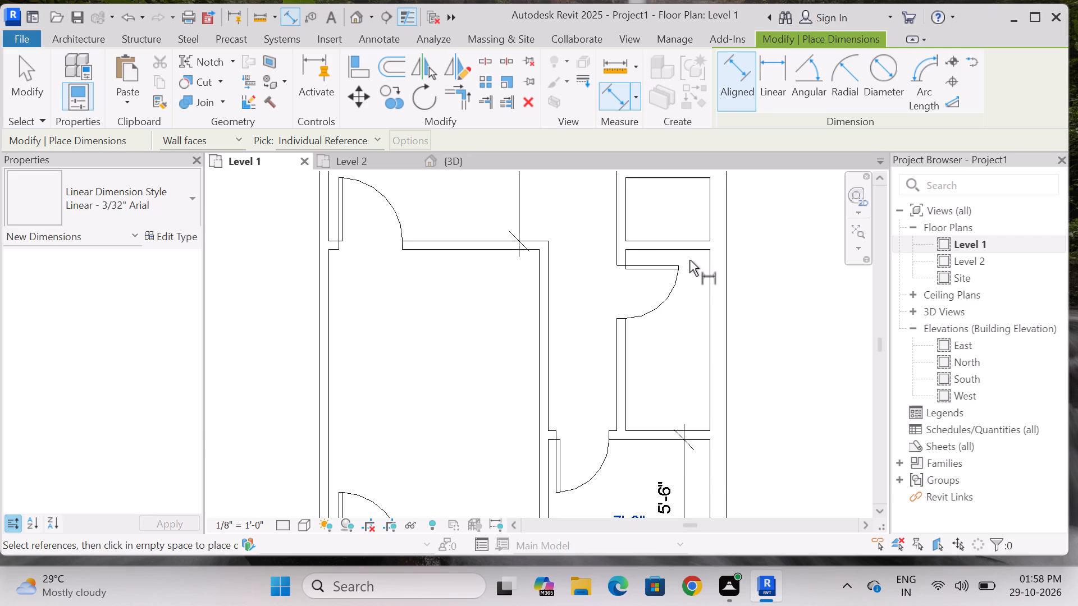
left_click(689, 254)
left_click(684, 431)
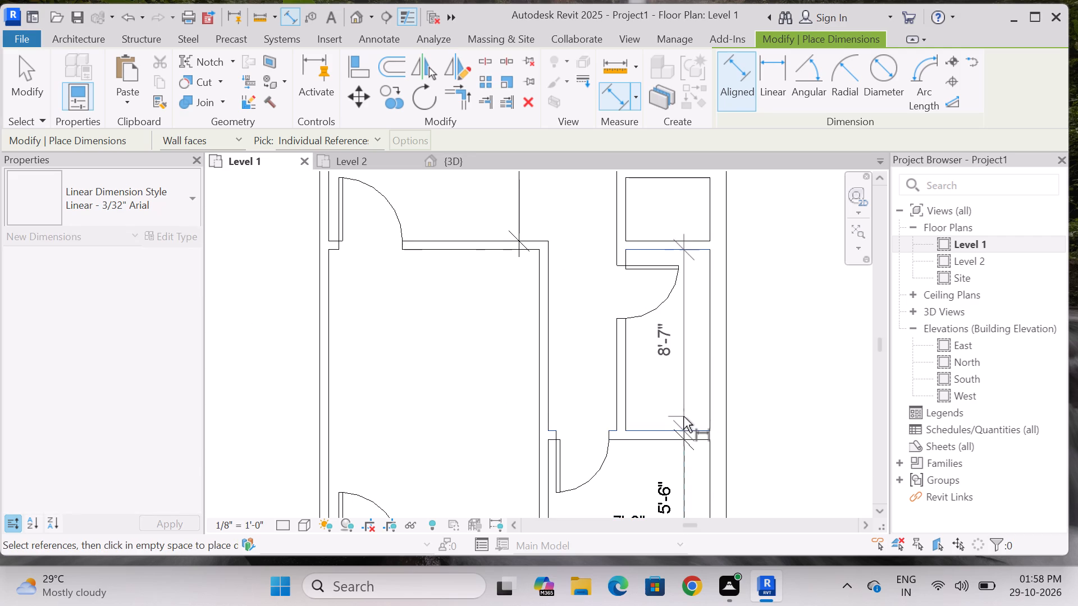
left_click(683, 416)
left_click(631, 406)
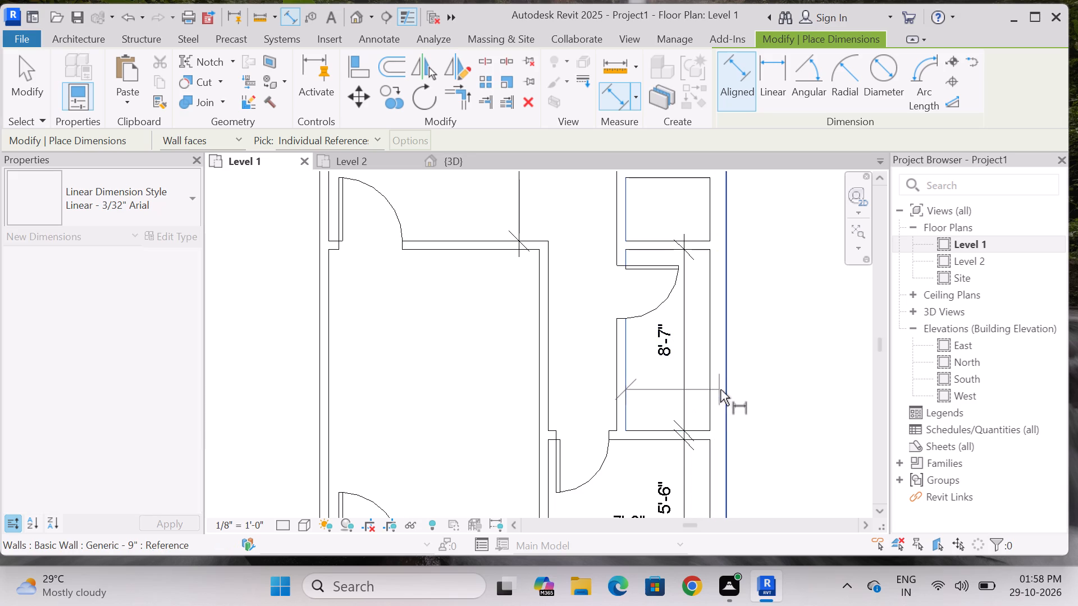
left_click(711, 390)
left_click(692, 410)
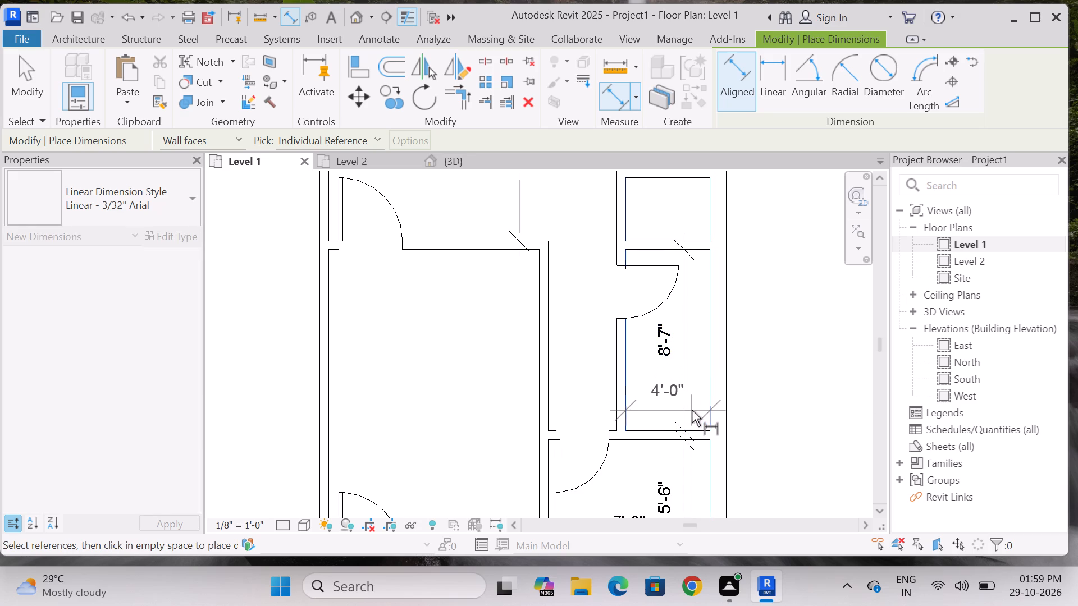
key("Escape")
Dimension the clear length and width of the lower middle room between its inner wall faces.
scroll(683, 322, "down", 4)
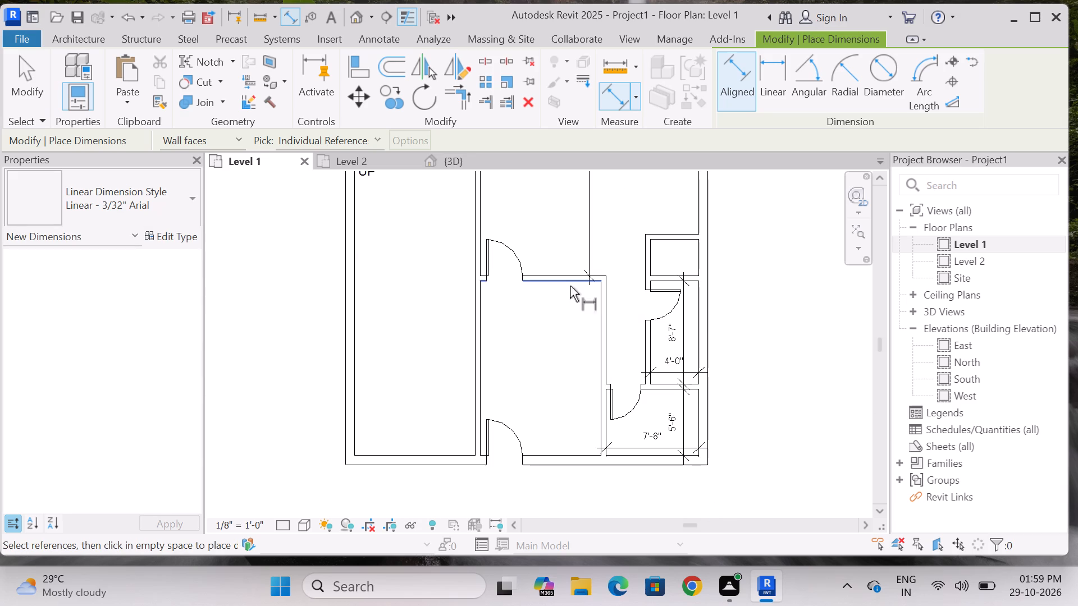
left_click(587, 283)
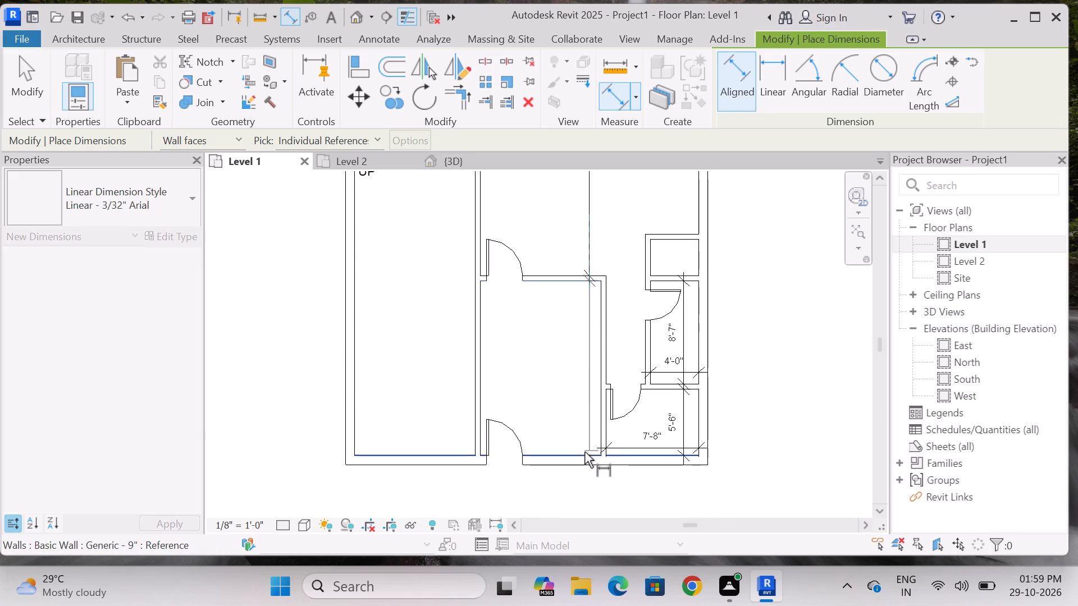
left_click(584, 453)
left_click(583, 448)
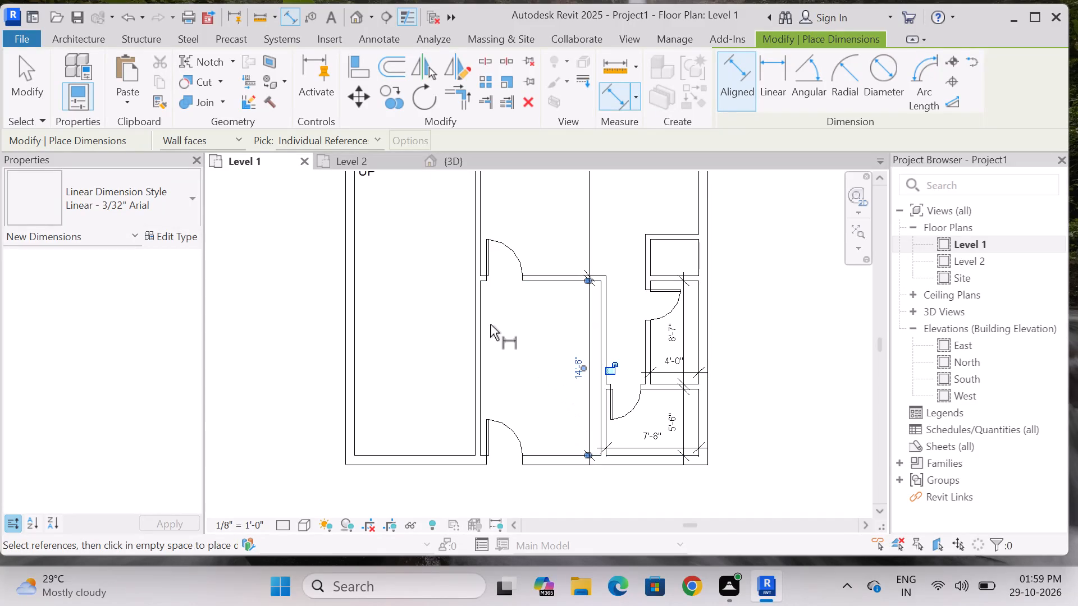
left_click_drag(485, 316, 493, 316)
left_click(602, 311)
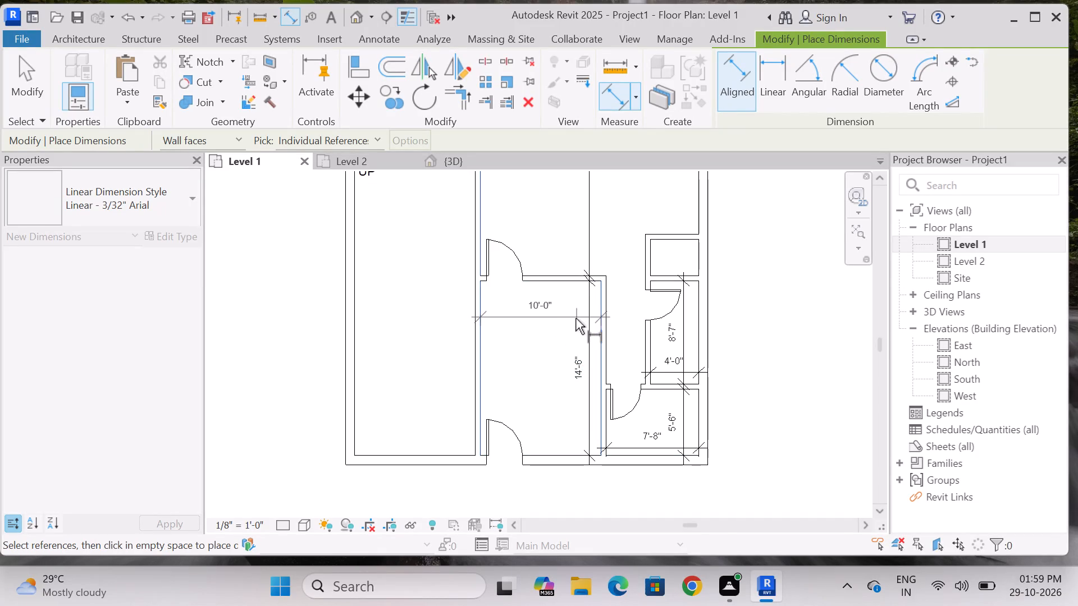
left_click(575, 318)
Dimension the staircase room's length from the bottom wall's inner face to the stair's lower edge, and its clear width.
scroll(558, 351, "down", 11)
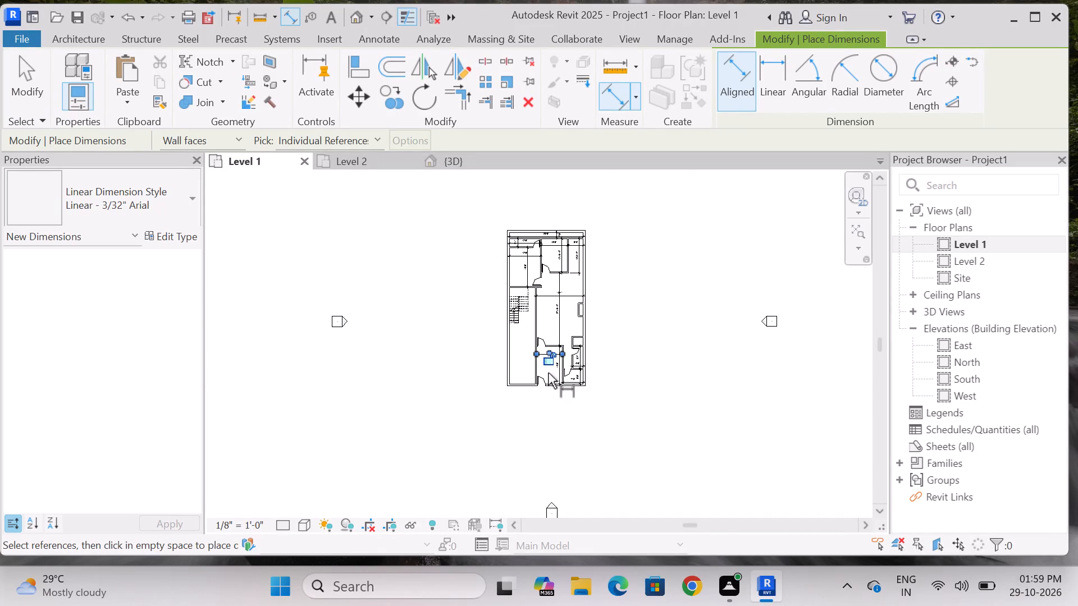
scroll(524, 378, "up", 7)
left_click(516, 396)
scroll(516, 396, "down", 4)
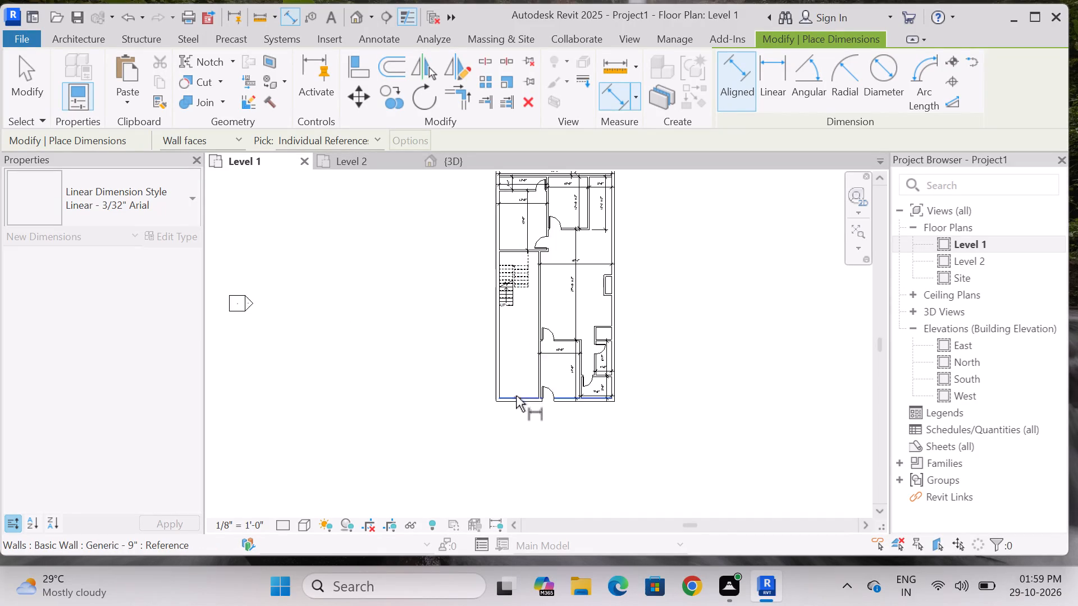
scroll(526, 335, "up", 11)
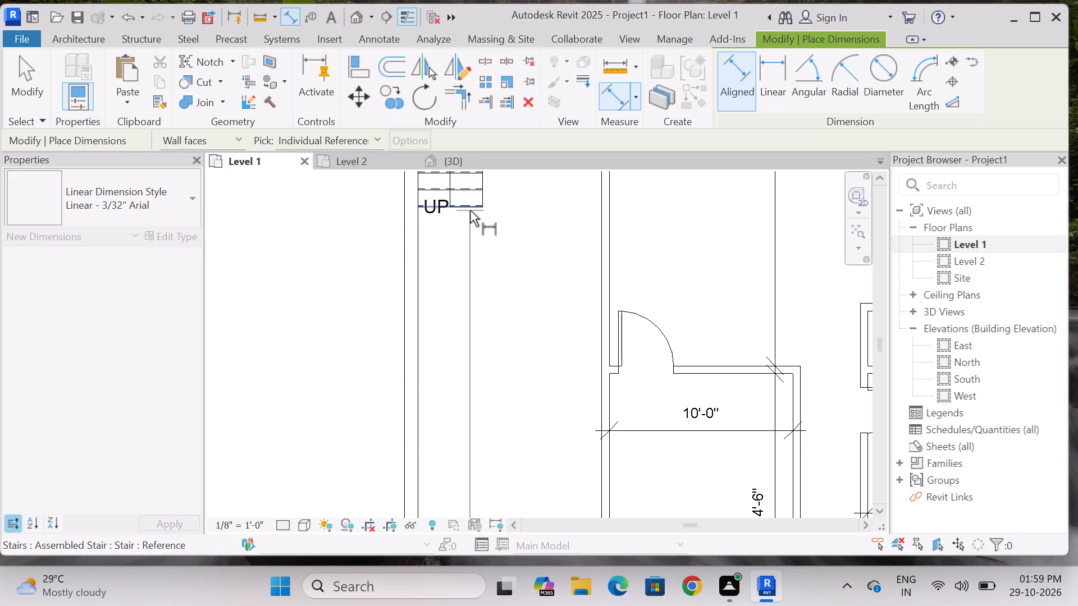
left_click(470, 209)
scroll(522, 265, "down", 8)
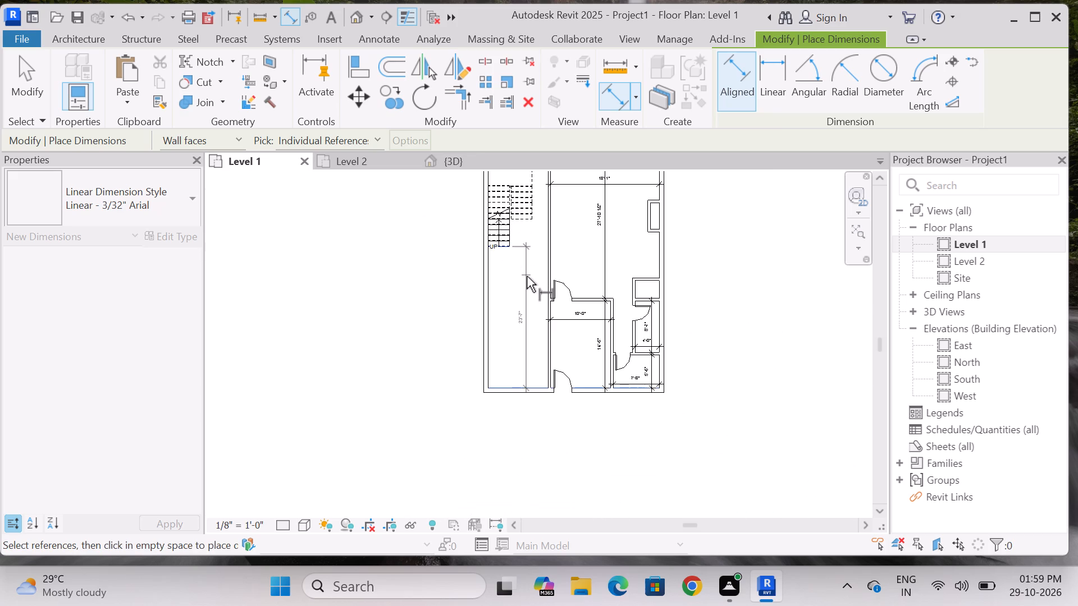
left_click(527, 276)
scroll(529, 254, "up", 8)
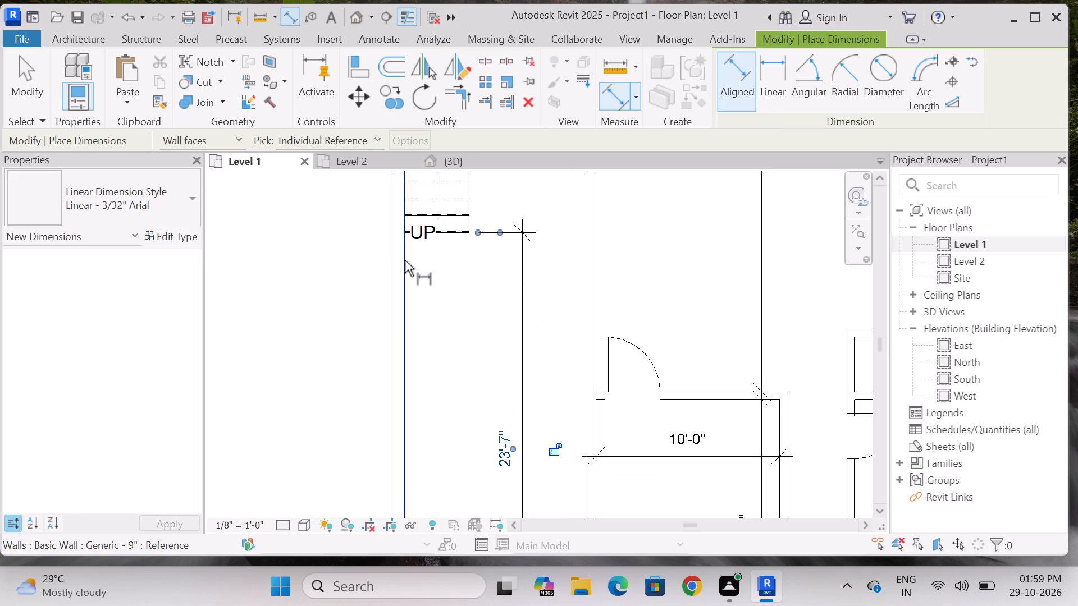
left_click(406, 260)
left_click(589, 269)
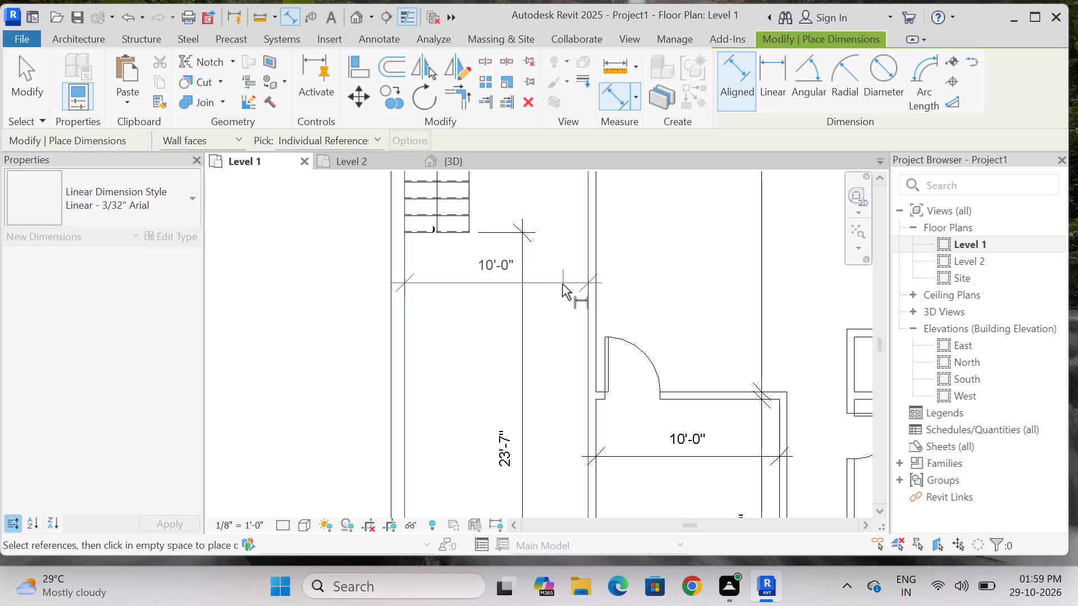
left_click(554, 294)
key("Escape")
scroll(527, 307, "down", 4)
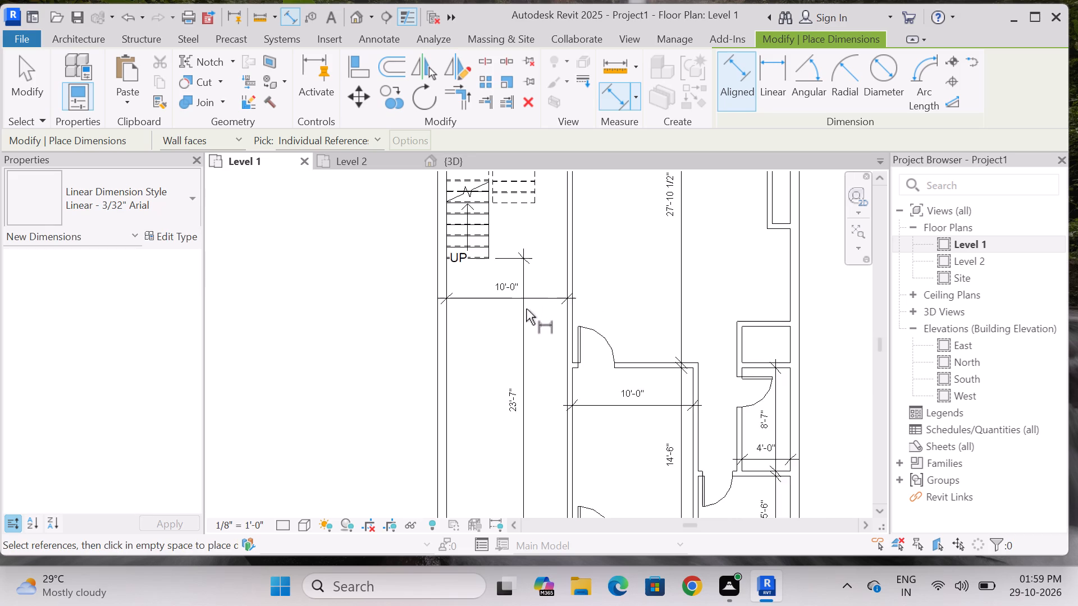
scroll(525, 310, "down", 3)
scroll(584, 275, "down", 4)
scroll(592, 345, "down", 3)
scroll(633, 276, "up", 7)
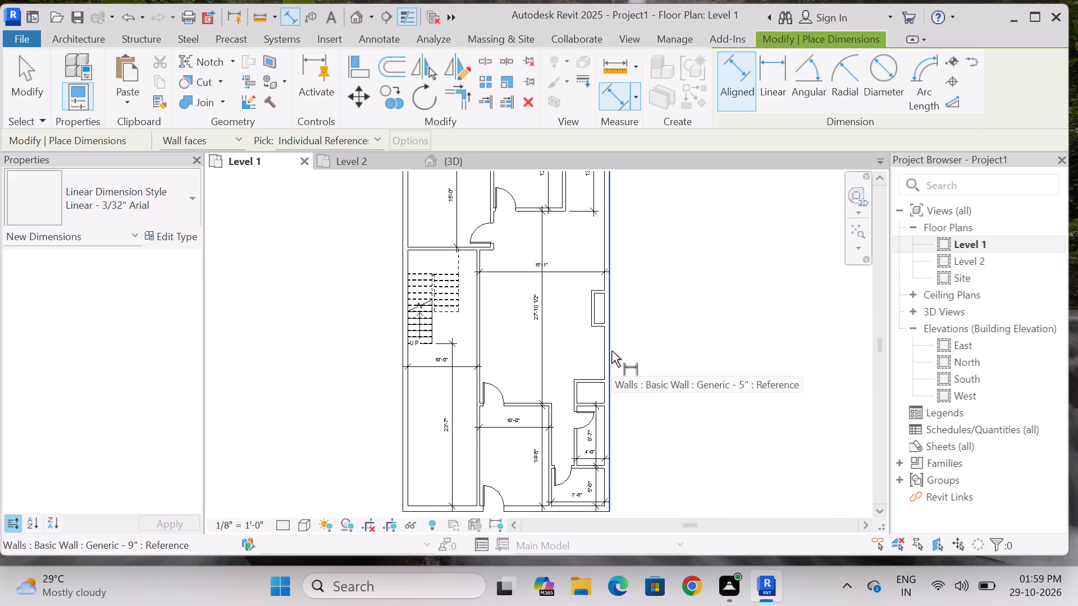
Open the Level 2 floor plan and start the Aligned Dimension command.
scroll(611, 351, "down", 3)
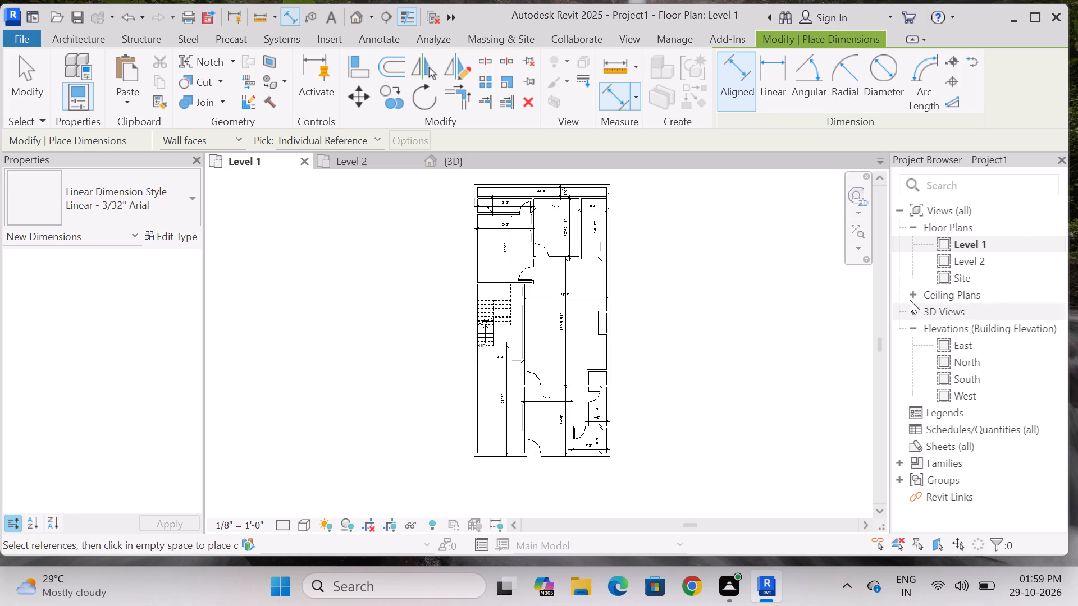
double_click(950, 265)
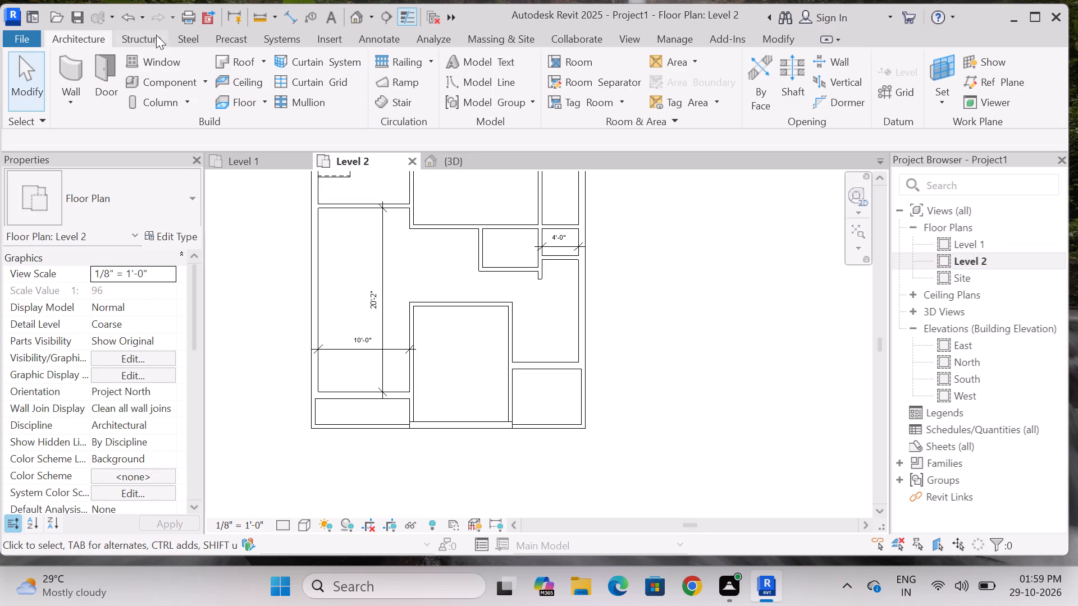
left_click(289, 14)
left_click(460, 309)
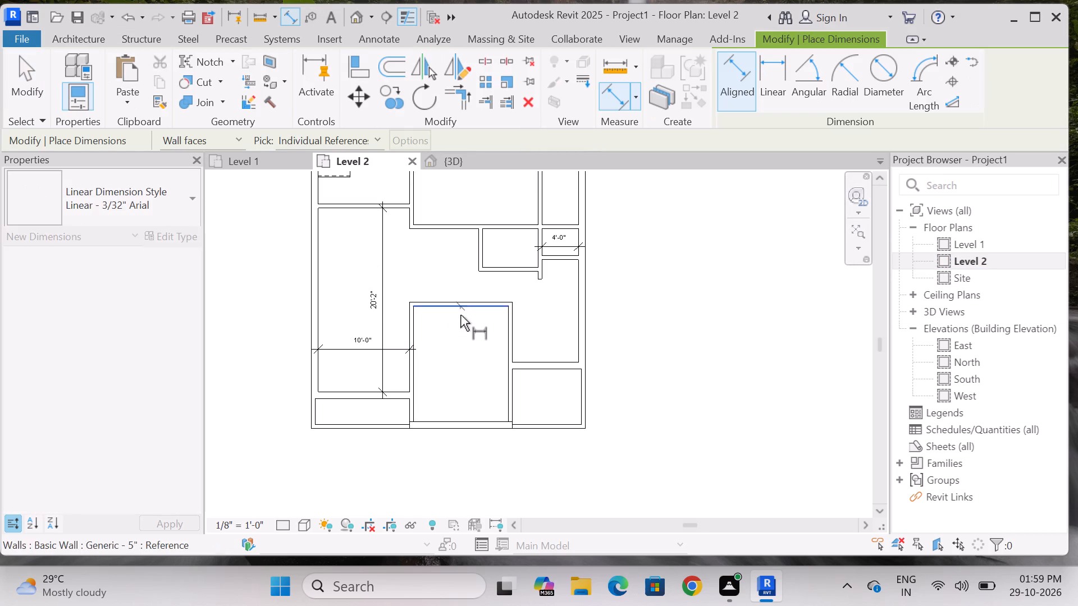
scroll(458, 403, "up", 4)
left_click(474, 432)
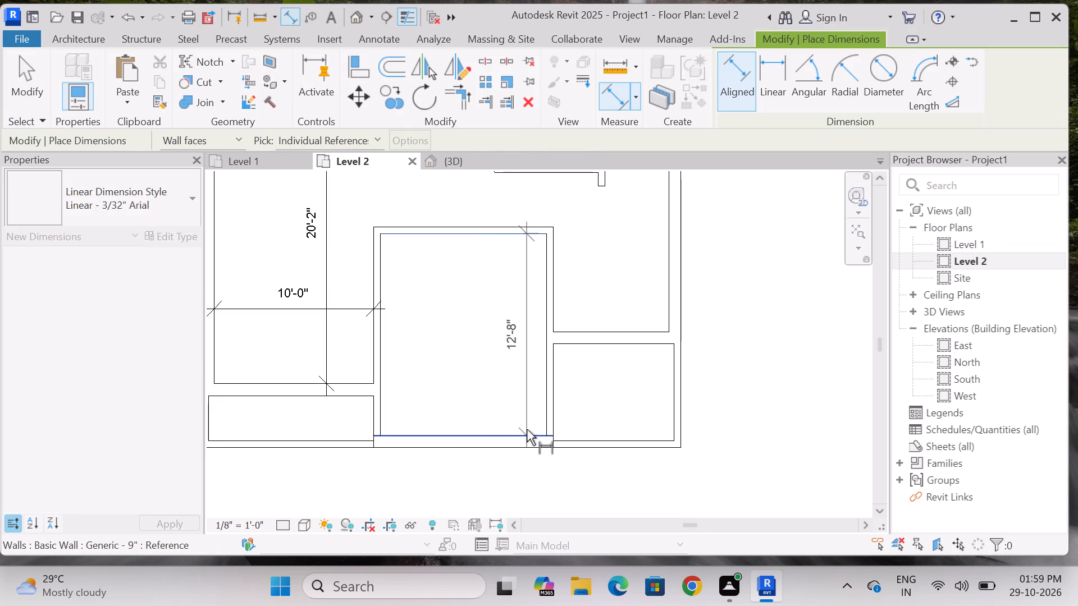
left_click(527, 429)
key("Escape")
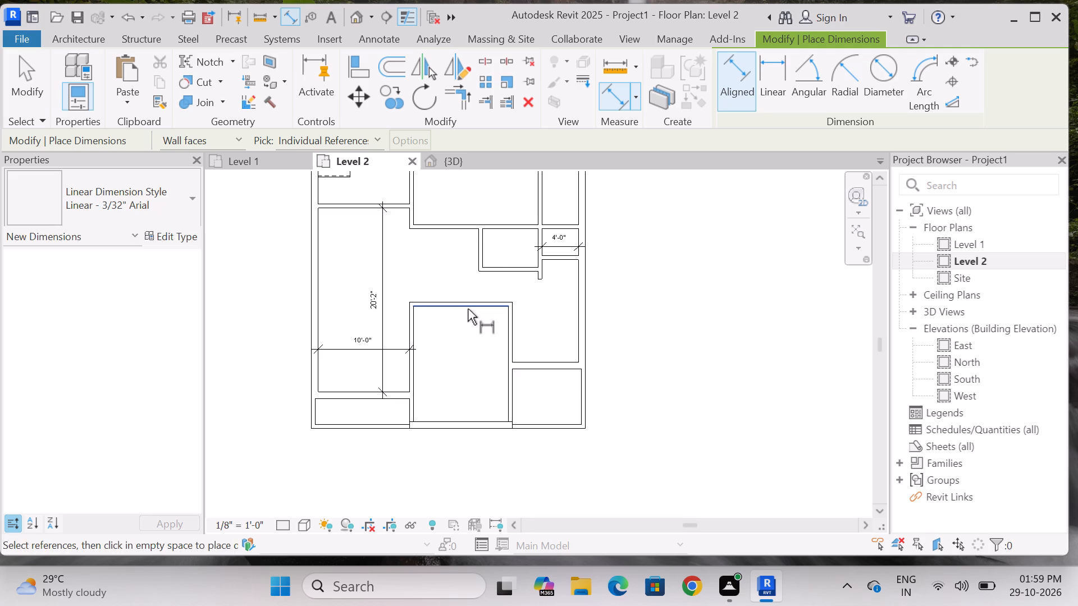
Dimension the clear length and width of the lower middle room on Level 2 between its inner wall faces.
left_click(469, 308)
scroll(475, 396, "up", 3)
left_click(491, 437)
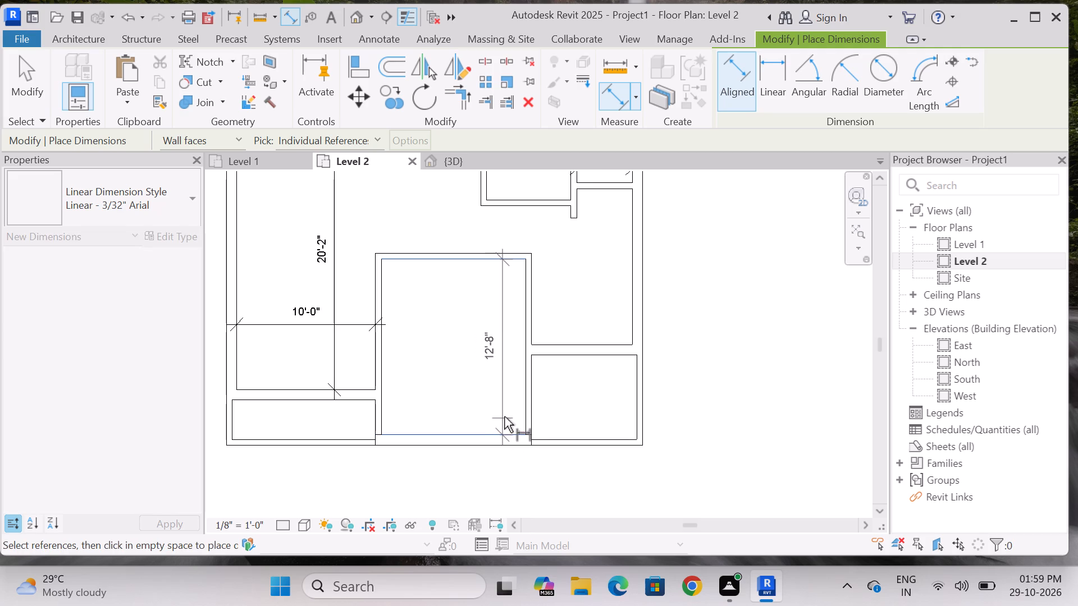
left_click(504, 416)
left_click(377, 276)
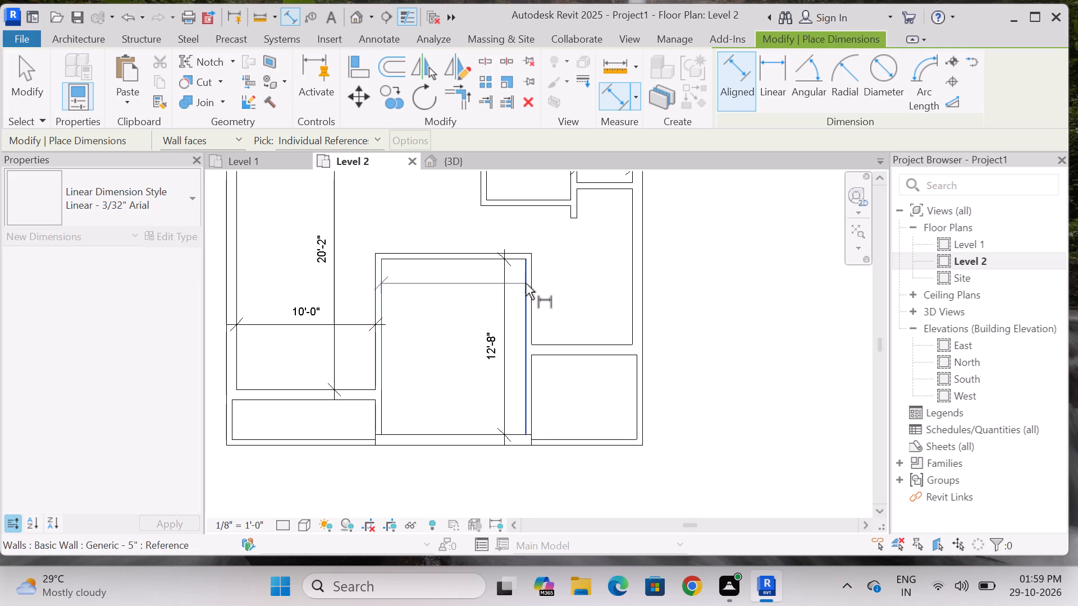
left_click(526, 283)
left_click(511, 294)
key("Escape")
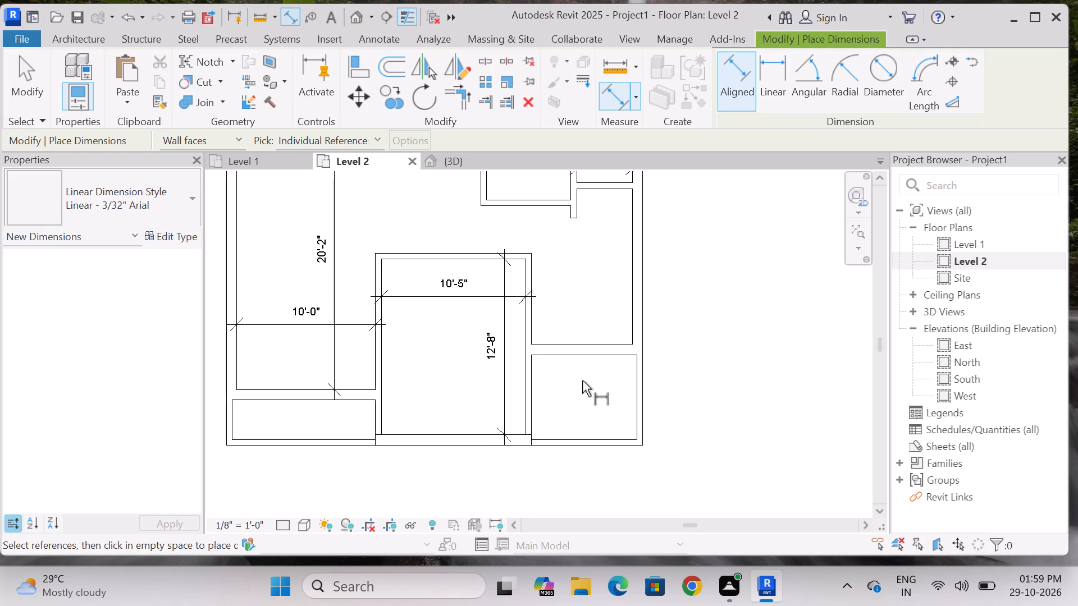
Dimension the clear length and width of the small lower-right corner room on Level 2 between its inner wall faces.
left_click(588, 359)
left_click(600, 439)
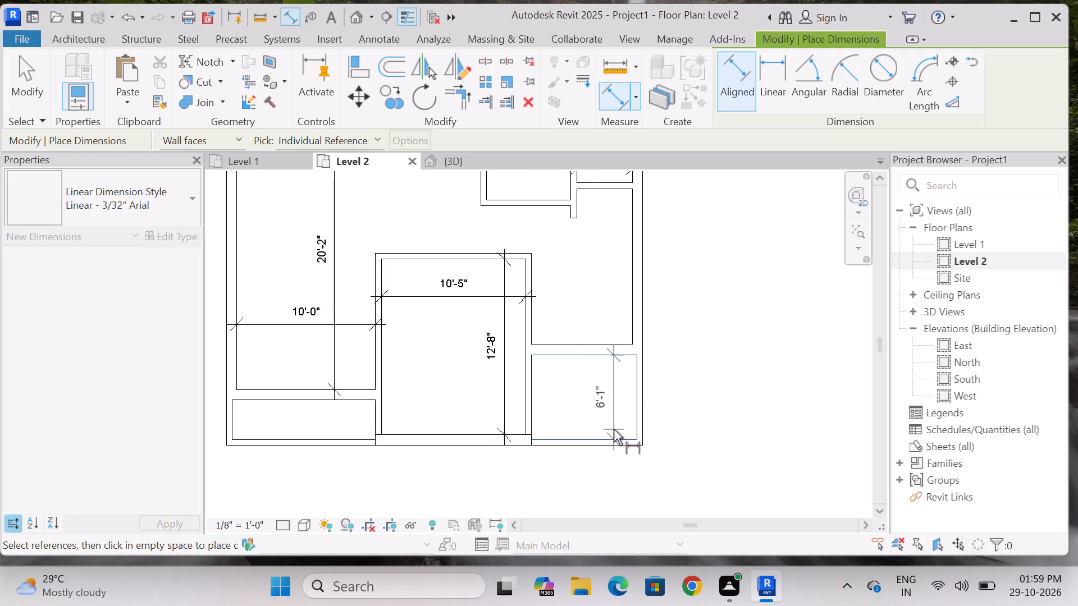
left_click(614, 429)
left_click(532, 370)
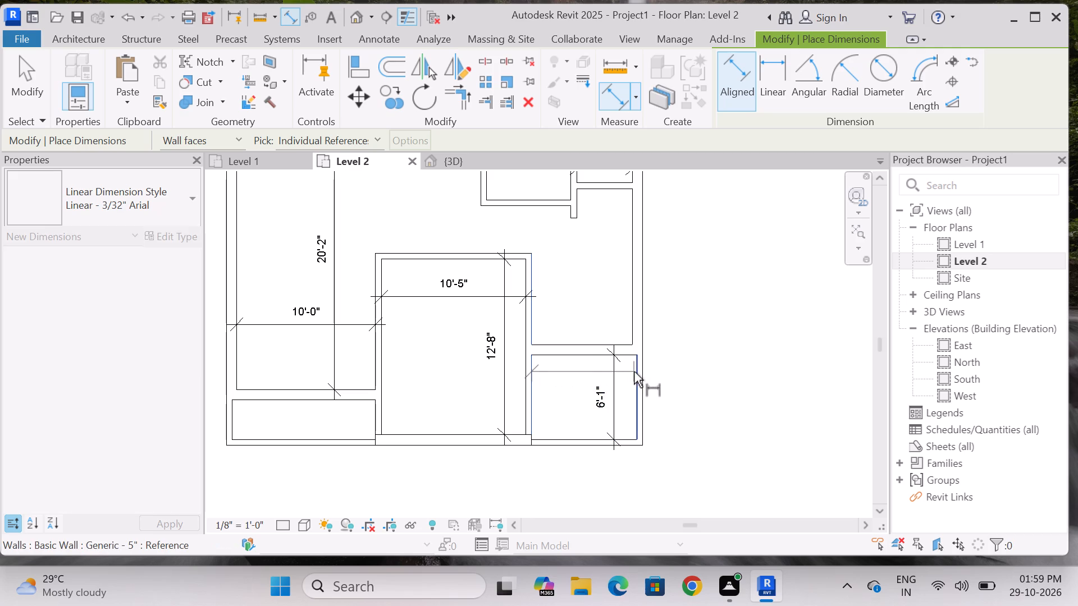
left_click(634, 371)
left_click(579, 381)
scroll(585, 369, "down", 3)
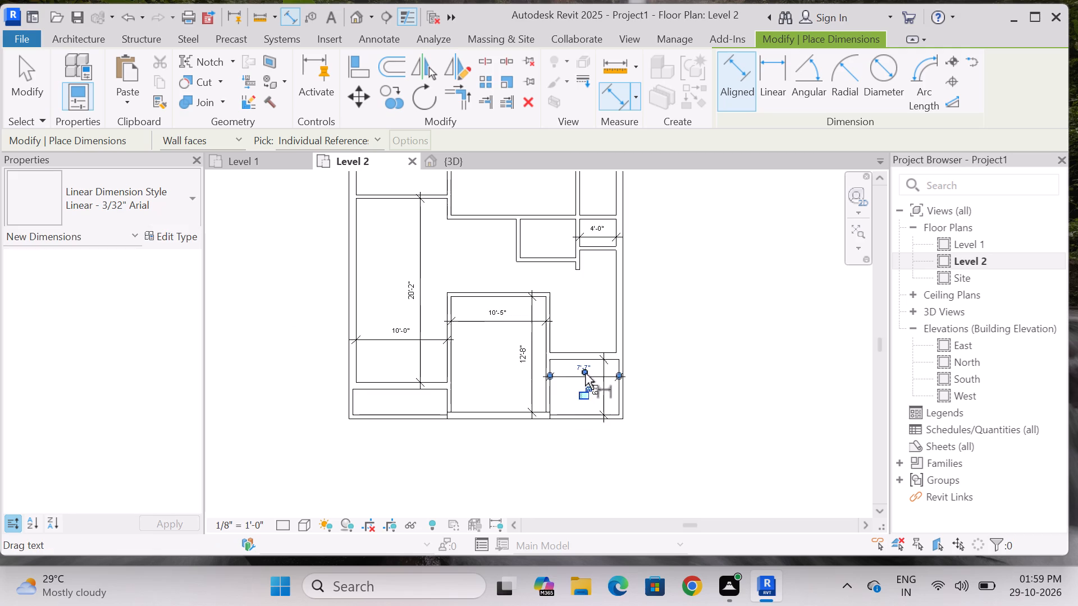
key("Escape")
scroll(603, 406, "up", 4)
key("Escape")
Move both dimension texts in the lower-right corner room clear of the crossing dimension lines.
left_click(588, 375)
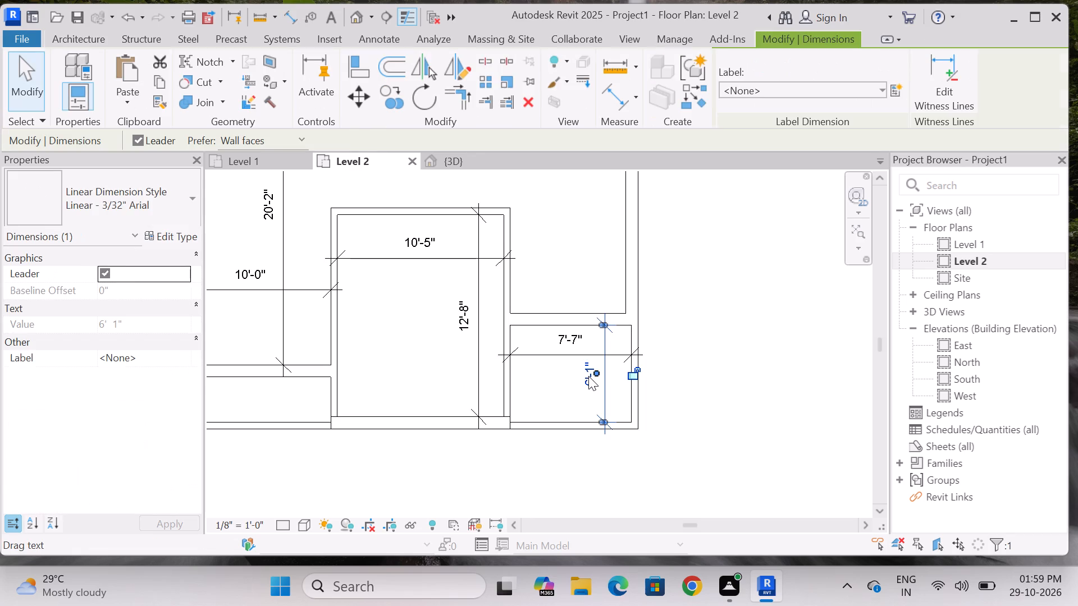
left_click_drag(594, 375, 595, 393)
key("Escape")
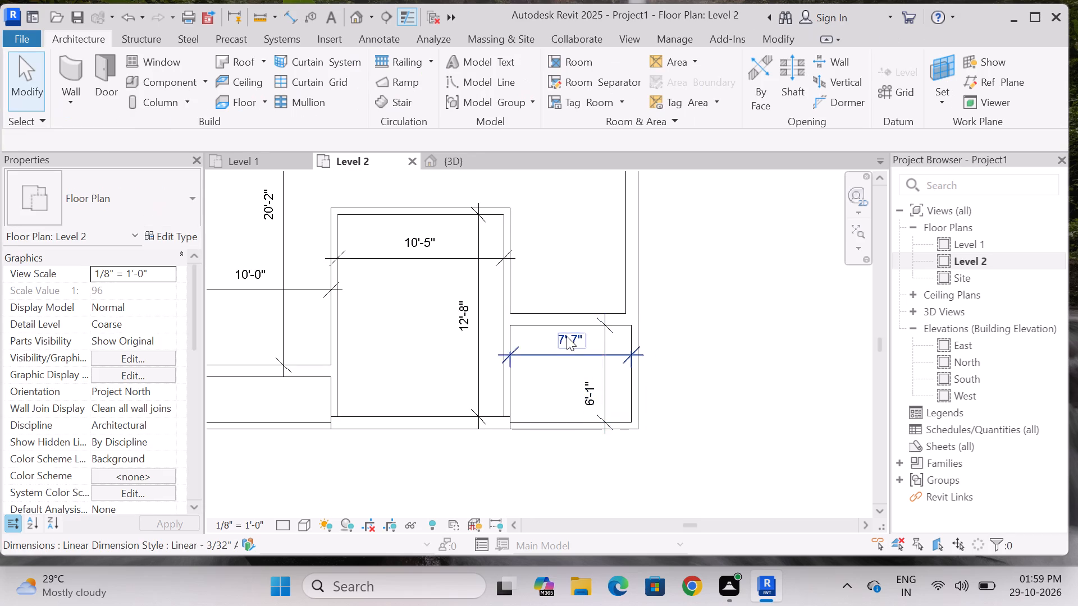
scroll(567, 336, "up", 3)
left_click(567, 336)
left_click_drag(572, 353, 545, 359)
key("Escape")
Dimension the clear length and width of the space directly above the lower-right corner room, up to the 4'-0" wide closet's wall.
scroll(564, 403, "down", 6)
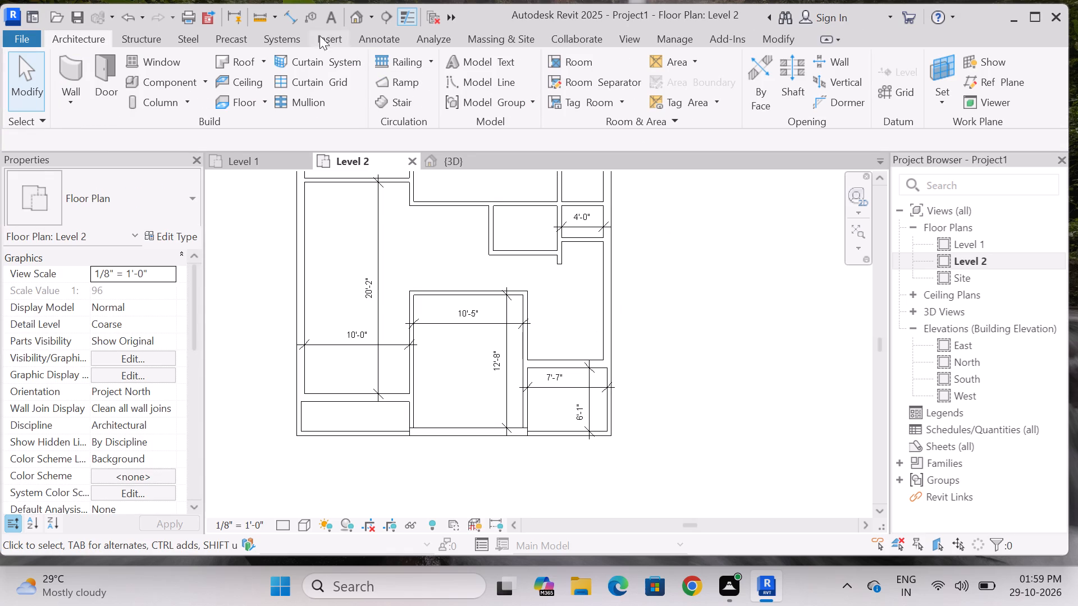
left_click(293, 17)
scroll(566, 330, "up", 2)
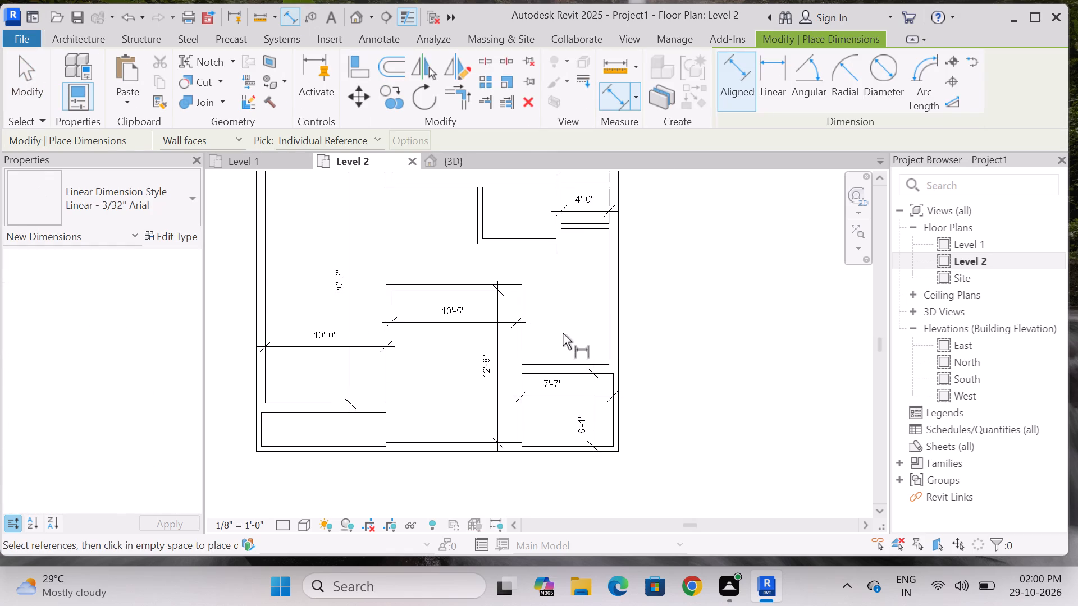
scroll(561, 337, "down", 3)
scroll(567, 254, "up", 5)
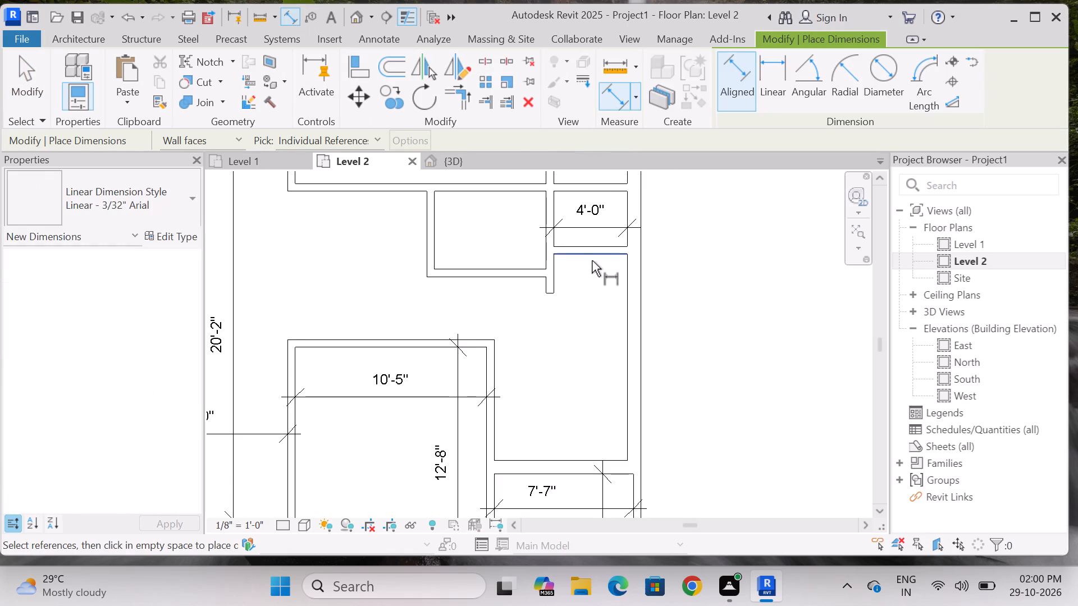
left_click(592, 260)
scroll(586, 325, "down", 2)
scroll(604, 419, "up", 3)
left_click(594, 431)
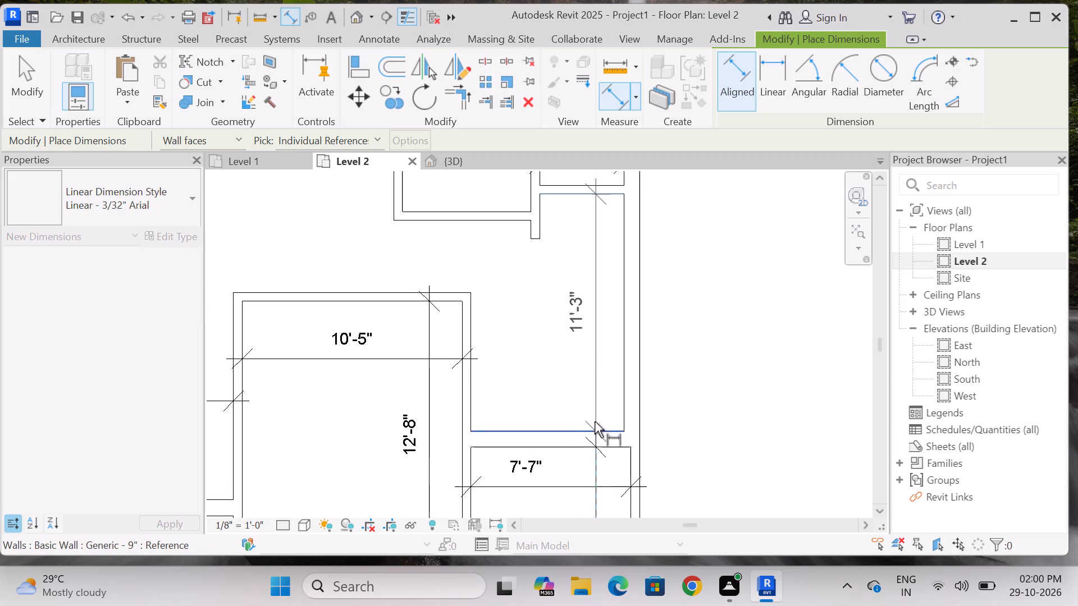
left_click(595, 417)
left_click(472, 313)
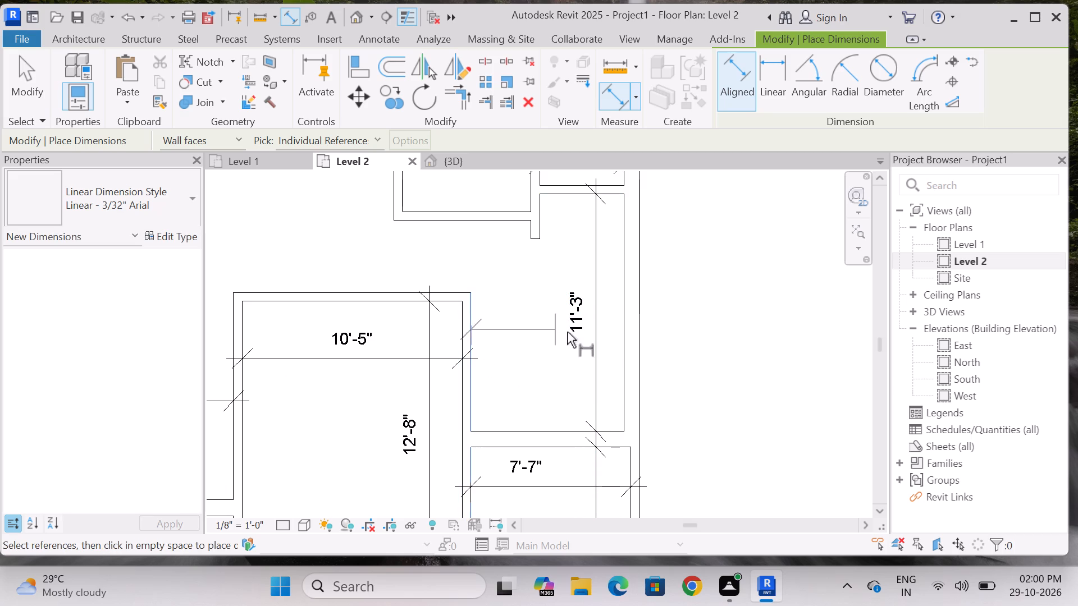
left_click(621, 334)
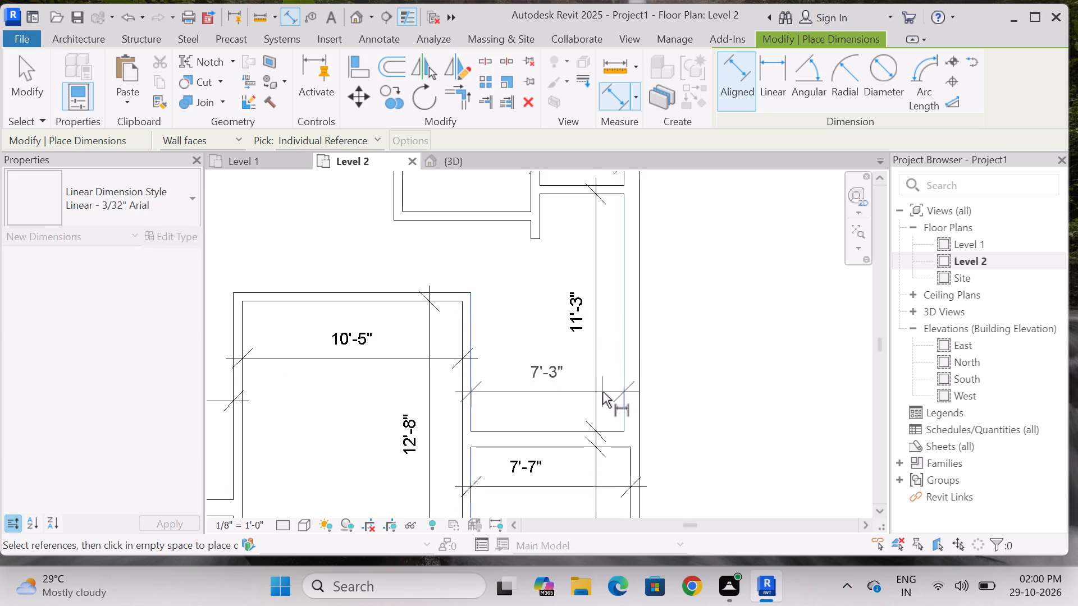
left_click(604, 365)
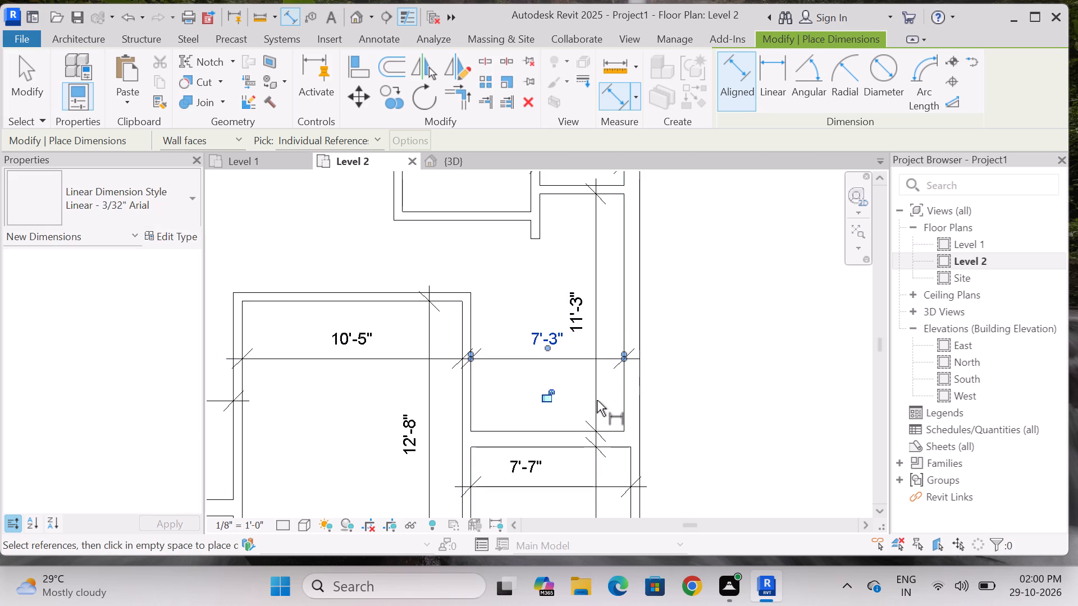
Dimension the clear length of the small room beside the 4'-0" wide closet between its upper and lower inner wall faces.
scroll(597, 401, "down", 4)
scroll(507, 247, "up", 4)
left_click(507, 245)
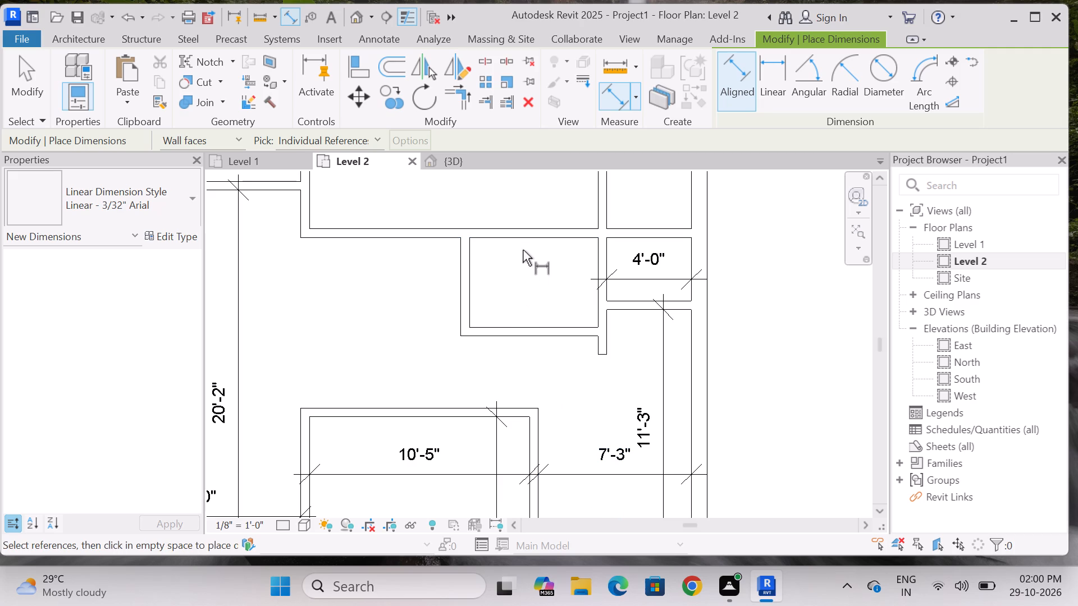
left_click(527, 240)
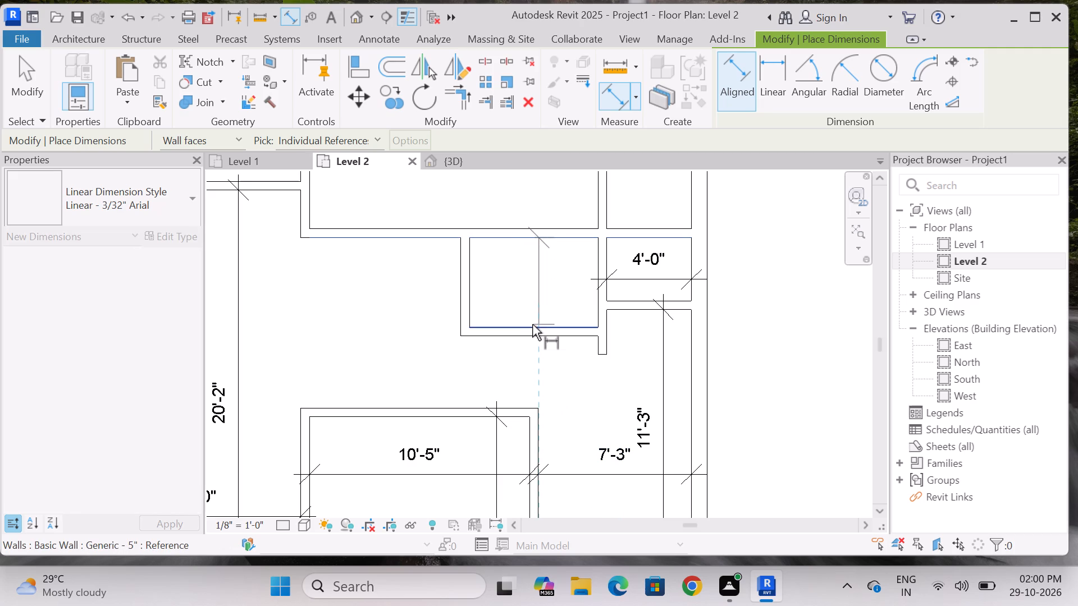
left_click(532, 328)
left_click(574, 314)
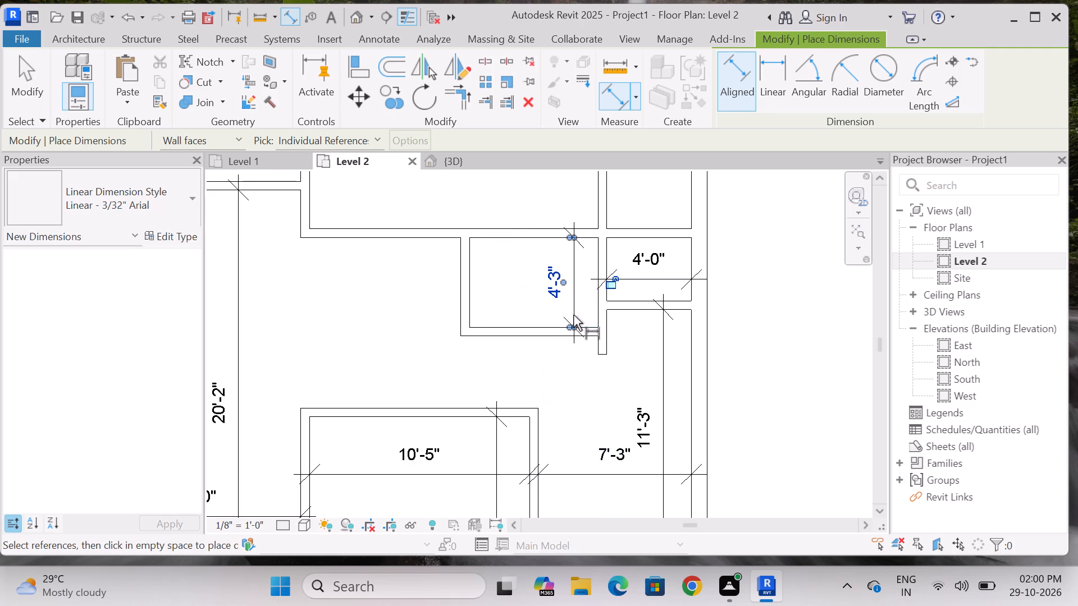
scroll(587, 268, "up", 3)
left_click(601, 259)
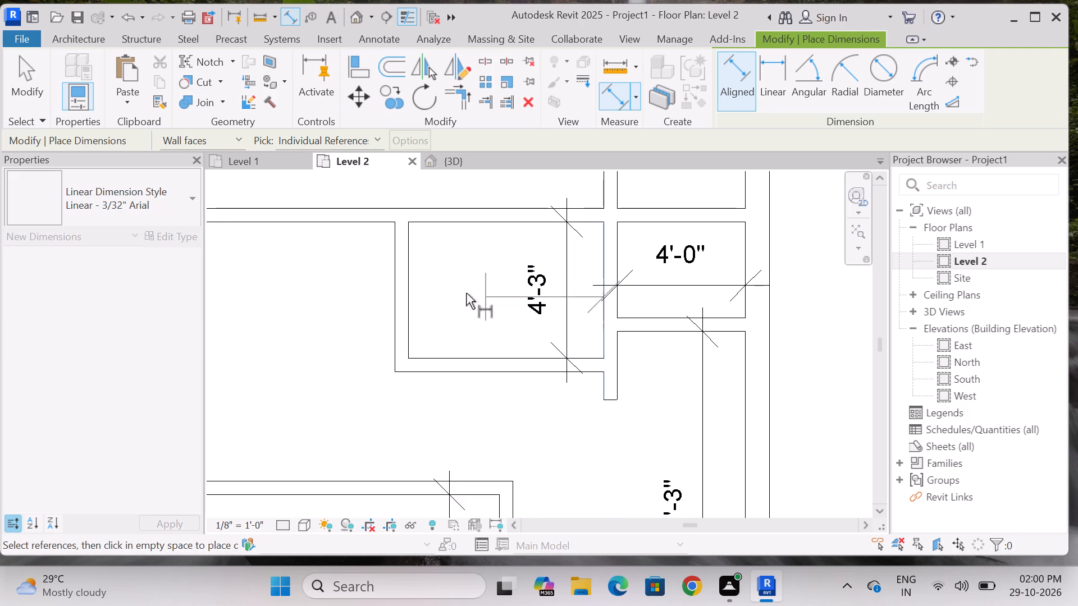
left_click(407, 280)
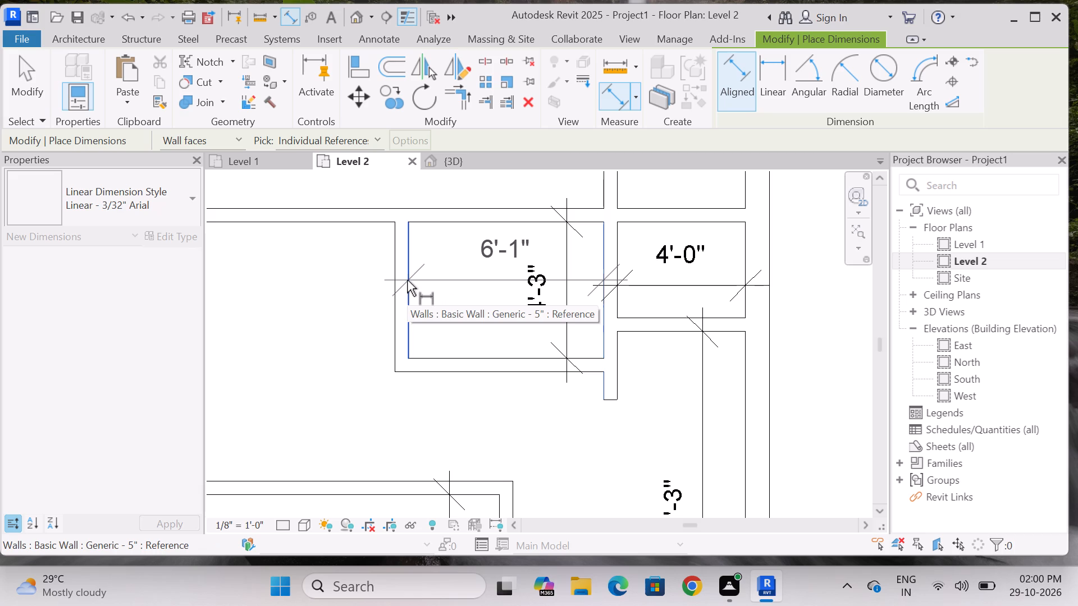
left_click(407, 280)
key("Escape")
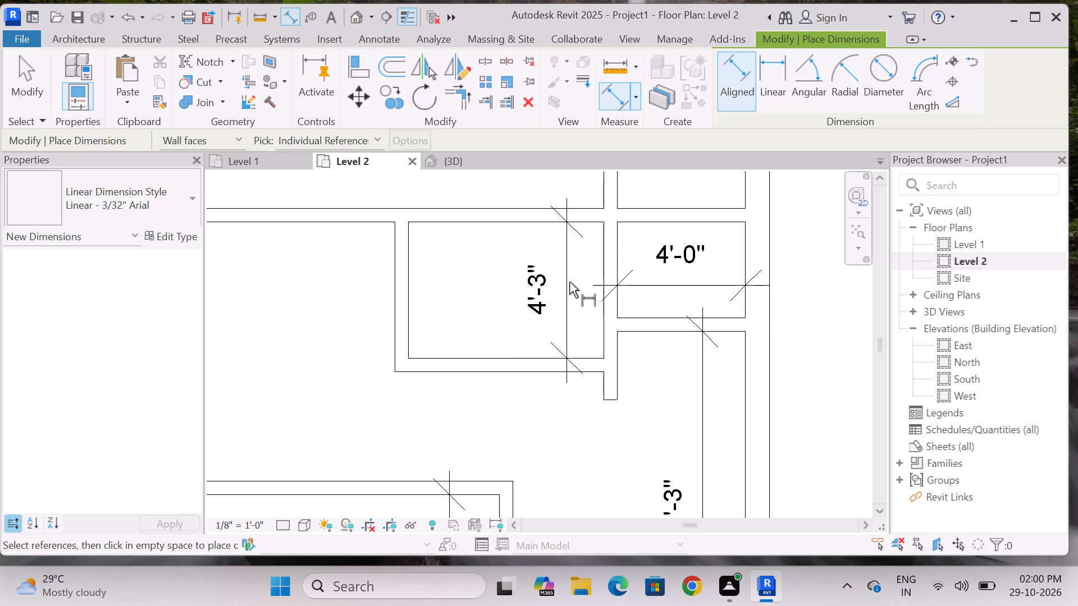
Dimension the clear width of the small room beside the 4'-0" wide closet, in line with the closet's width dimension.
left_click(602, 288)
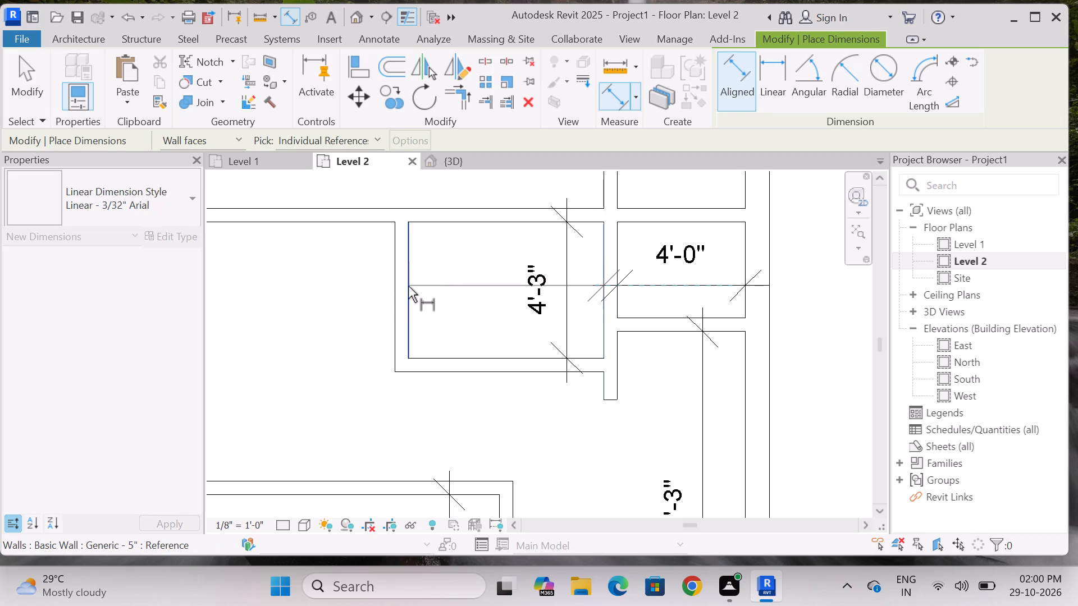
left_click(408, 286)
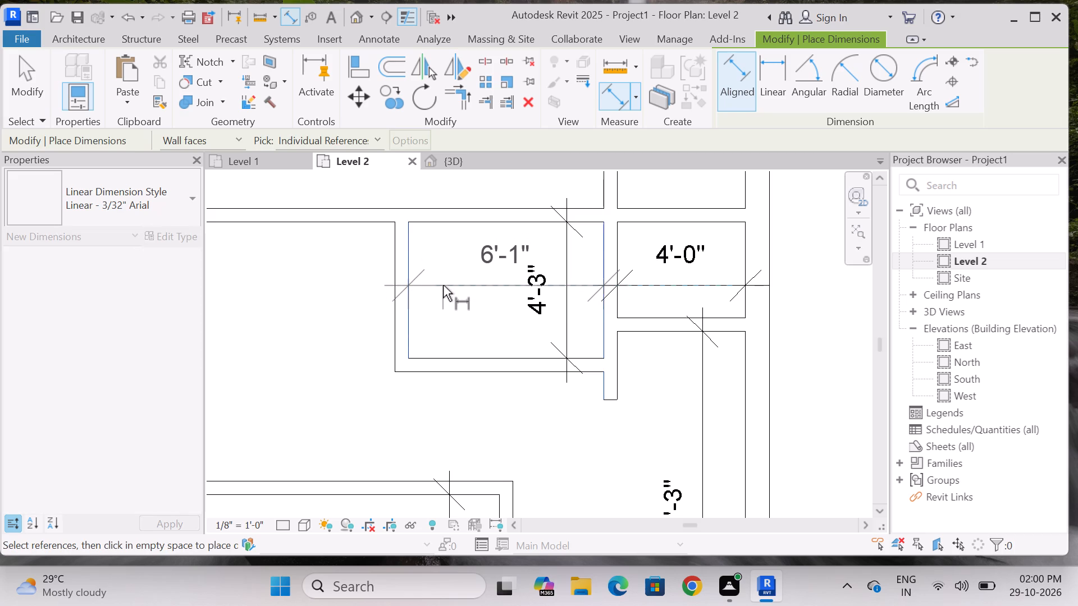
left_click(443, 285)
key("Escape")
key("Escape")
Move the small room's length dimension text below its width dimension line and slightly away from its own line.
left_click(538, 302)
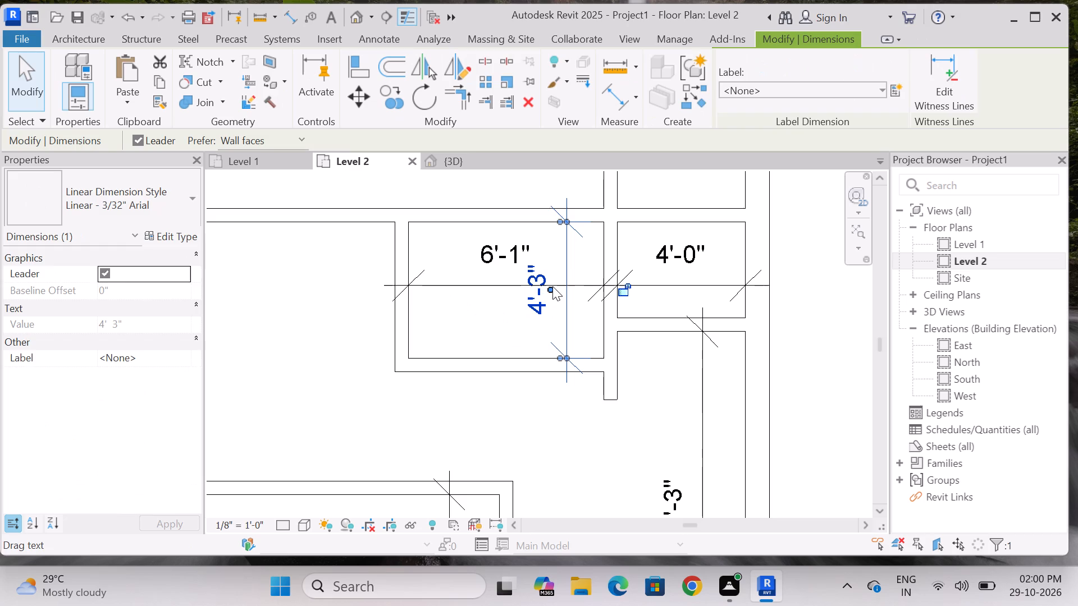
left_click_drag(552, 286, 563, 323)
key("Escape")
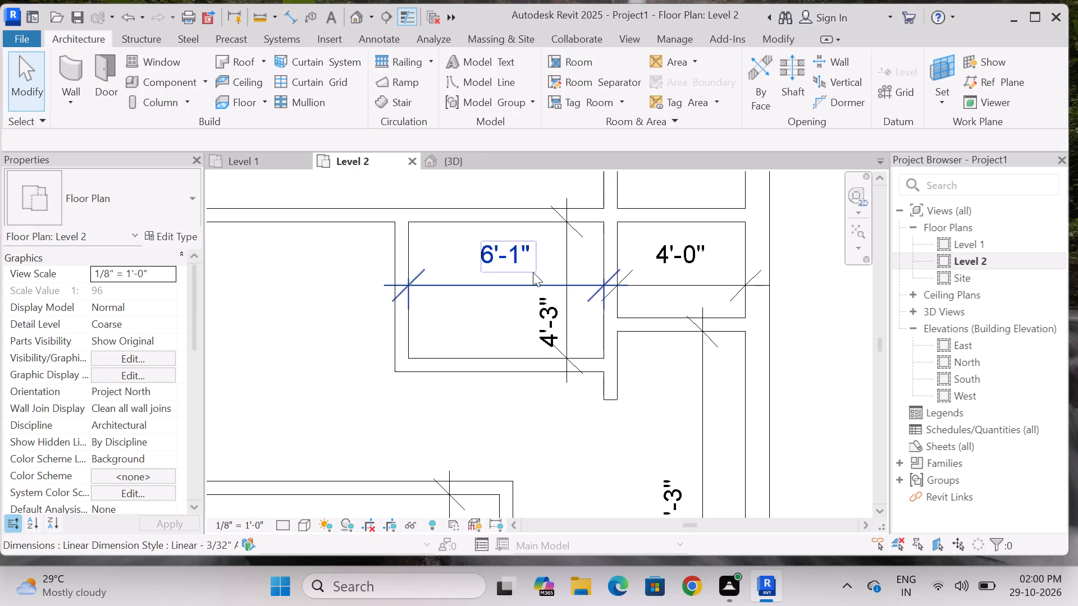
scroll(524, 280, "up", 3)
left_click(552, 341)
left_click_drag(584, 346, 584, 345)
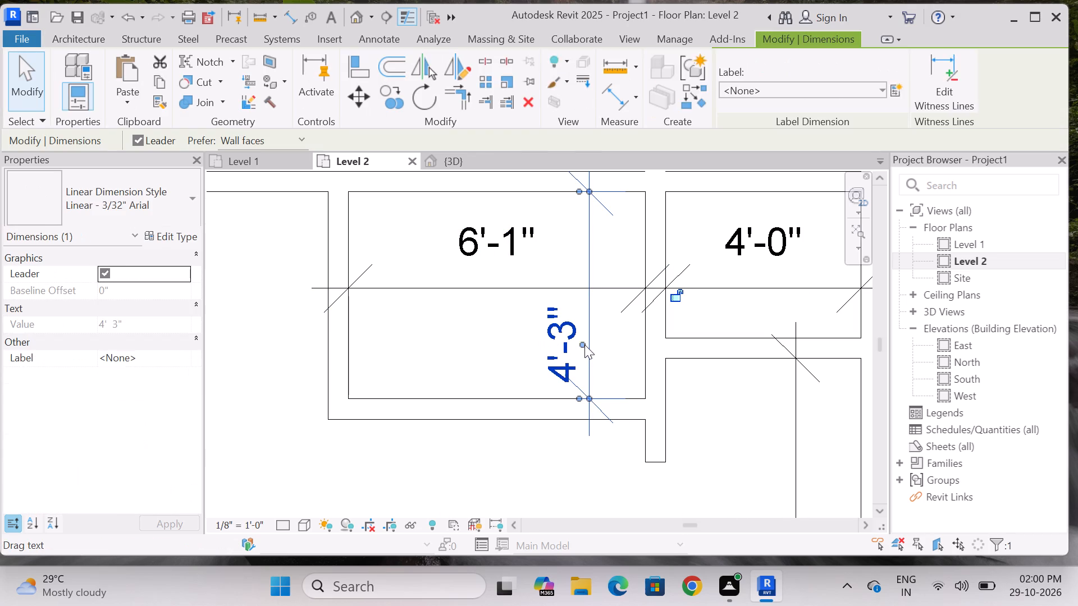
left_click_drag(584, 345, 574, 343)
key("Escape")
Dimension the clear length and width of the narrow closet directly above the 4'-0" wide closet.
scroll(549, 383, "down", 4)
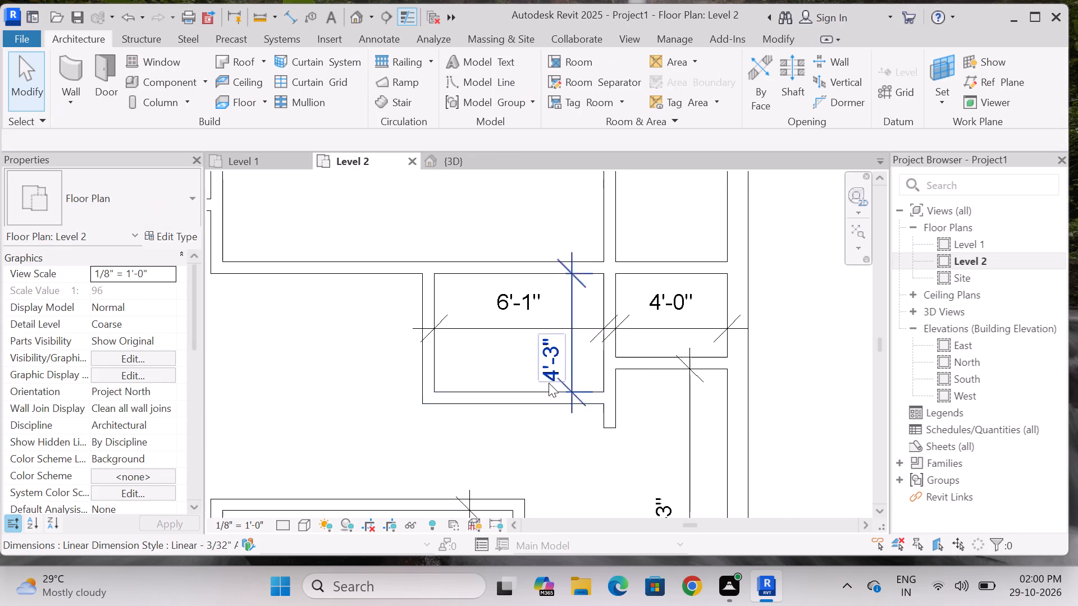
scroll(682, 263, "down", 3)
scroll(646, 373, "down", 3)
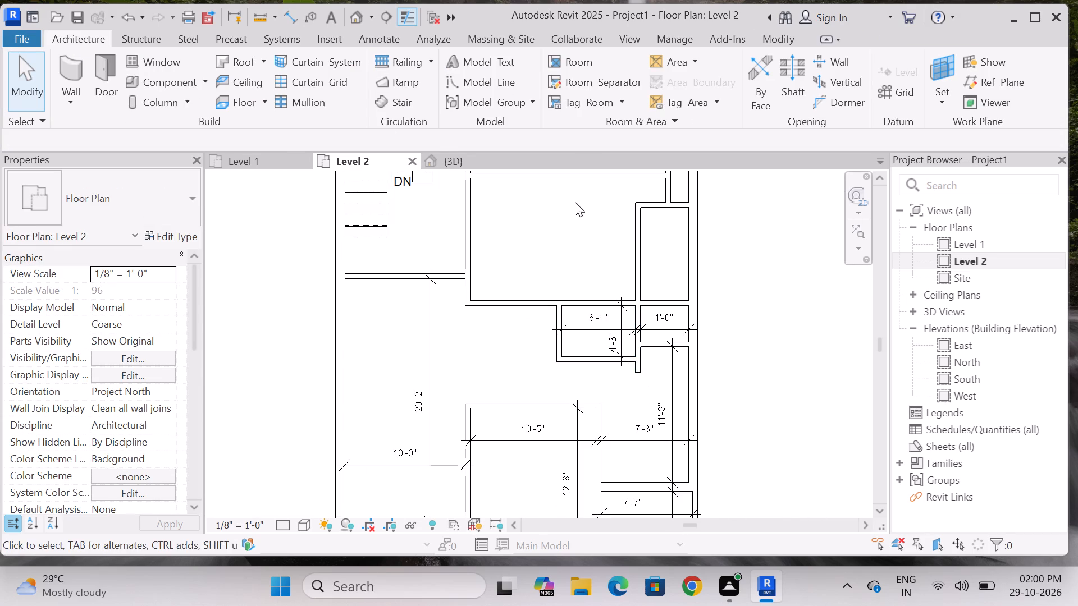
left_click(286, 16)
scroll(660, 212, "up", 3)
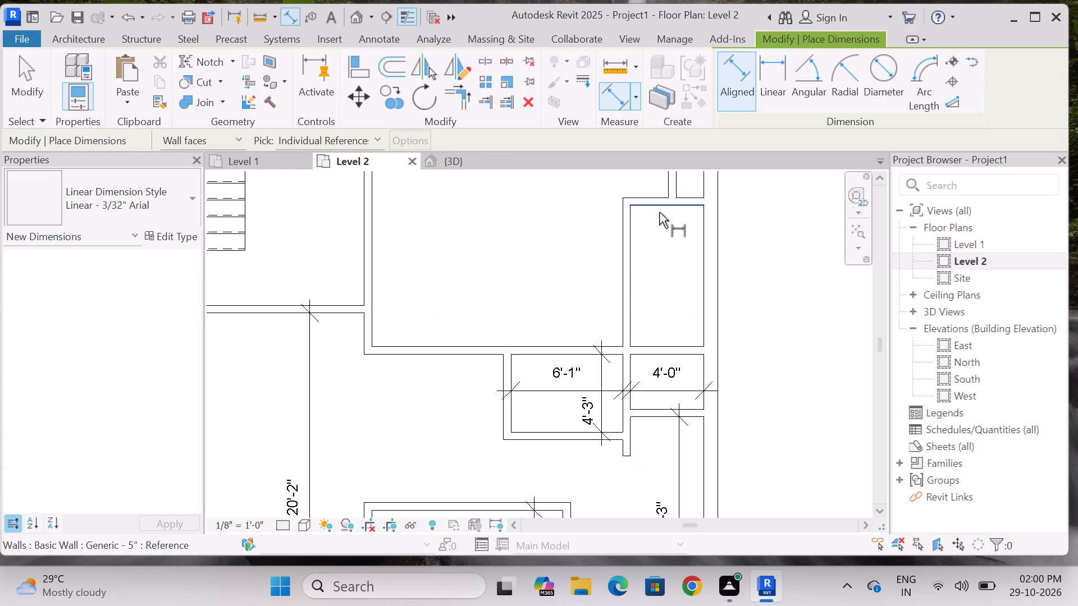
left_click(659, 212)
left_click(670, 348)
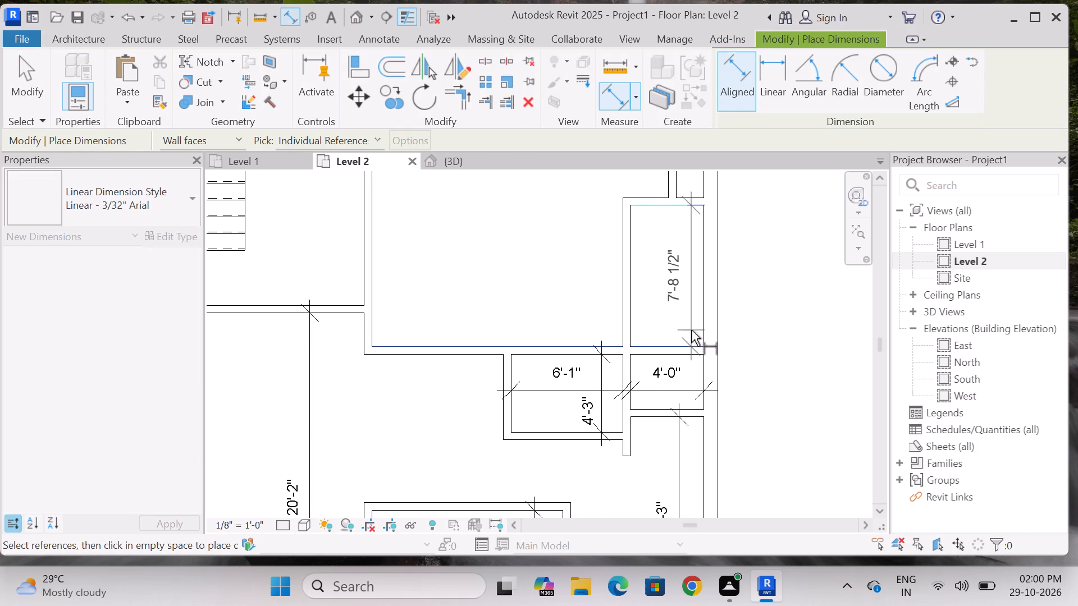
left_click(691, 330)
scroll(696, 211, "up", 4)
left_click(585, 225)
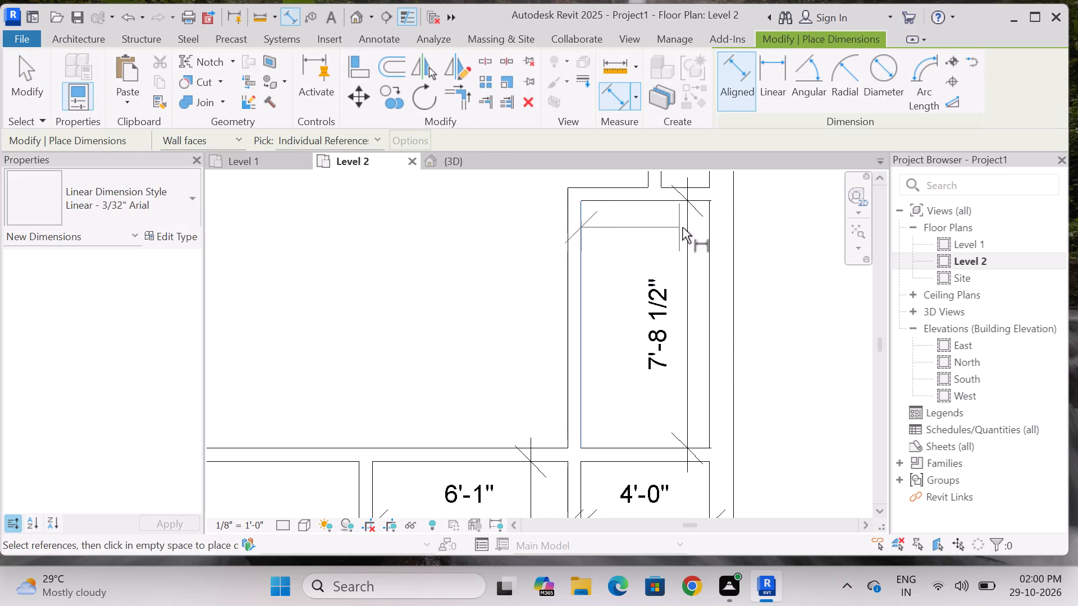
left_click(709, 235)
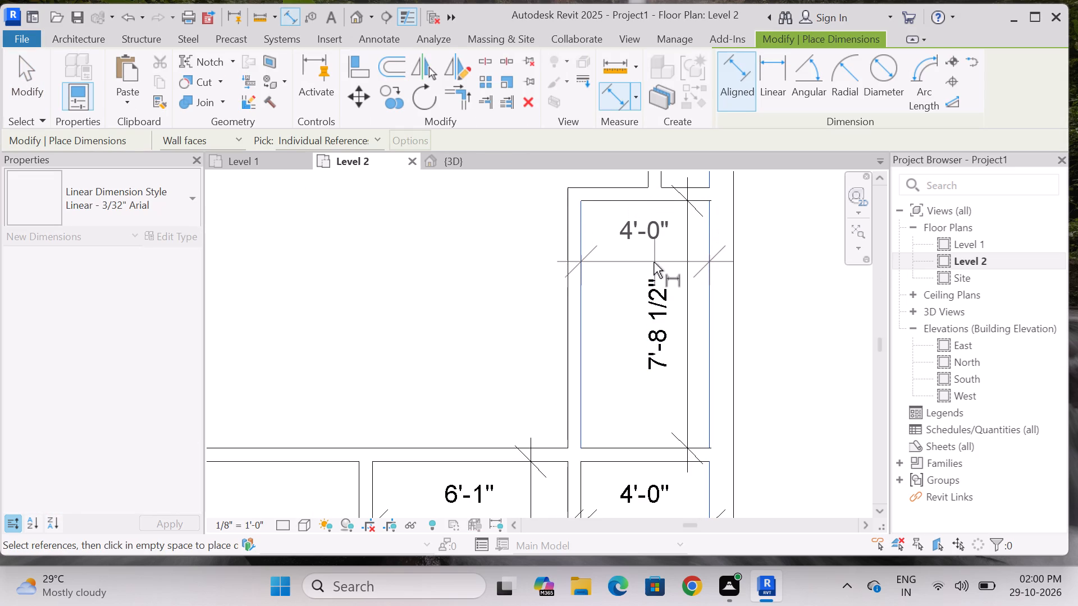
left_click(654, 262)
key("Escape")
scroll(645, 209, "down", 4)
scroll(652, 289, "up", 2)
key("Escape")
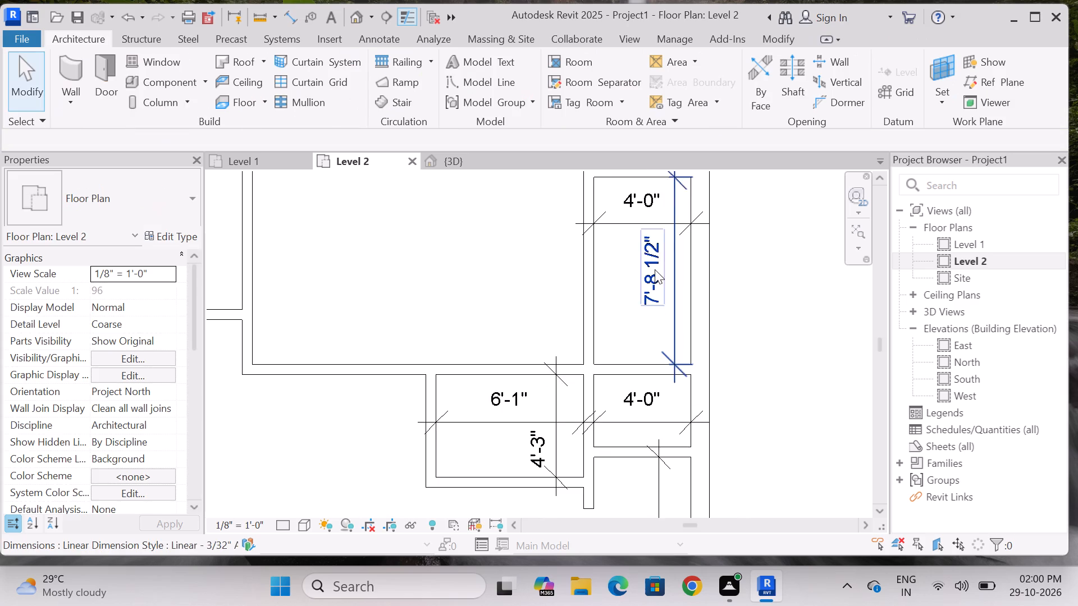
Dimension the clear length and width of the room beside the narrow closet, with its width in line with the closet's width dimension.
scroll(627, 333, "down", 4)
left_click(289, 15)
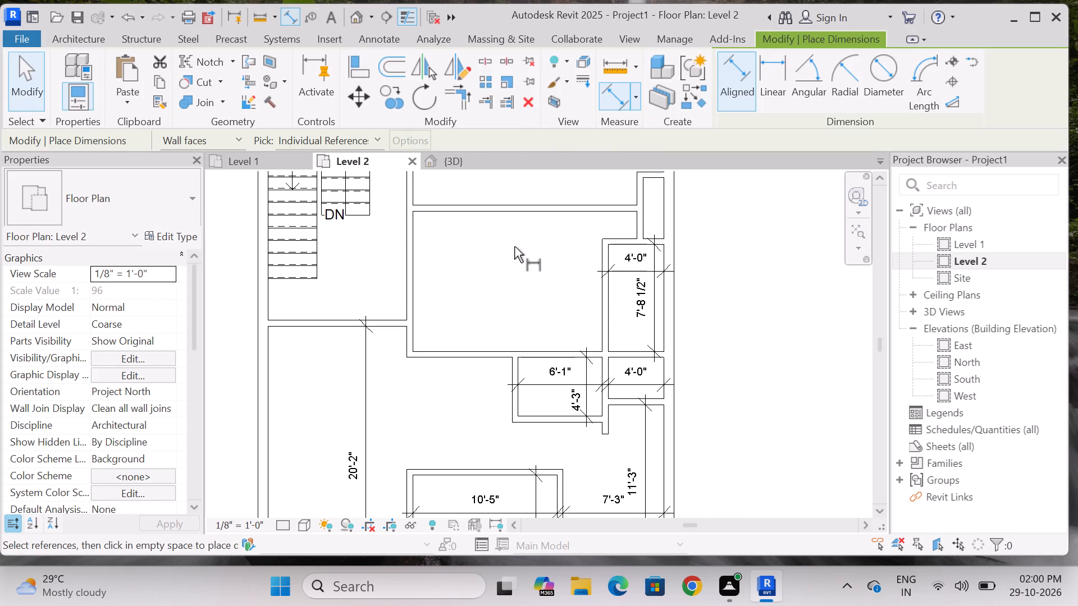
left_click_drag(505, 216, 503, 228)
left_click(484, 350)
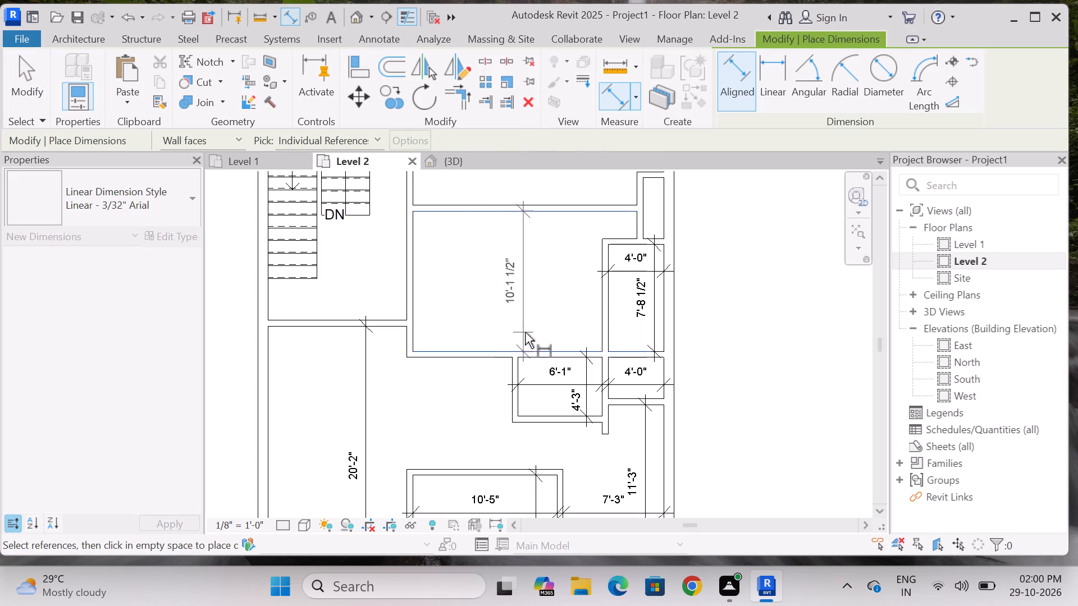
left_click(451, 327)
left_click(411, 227)
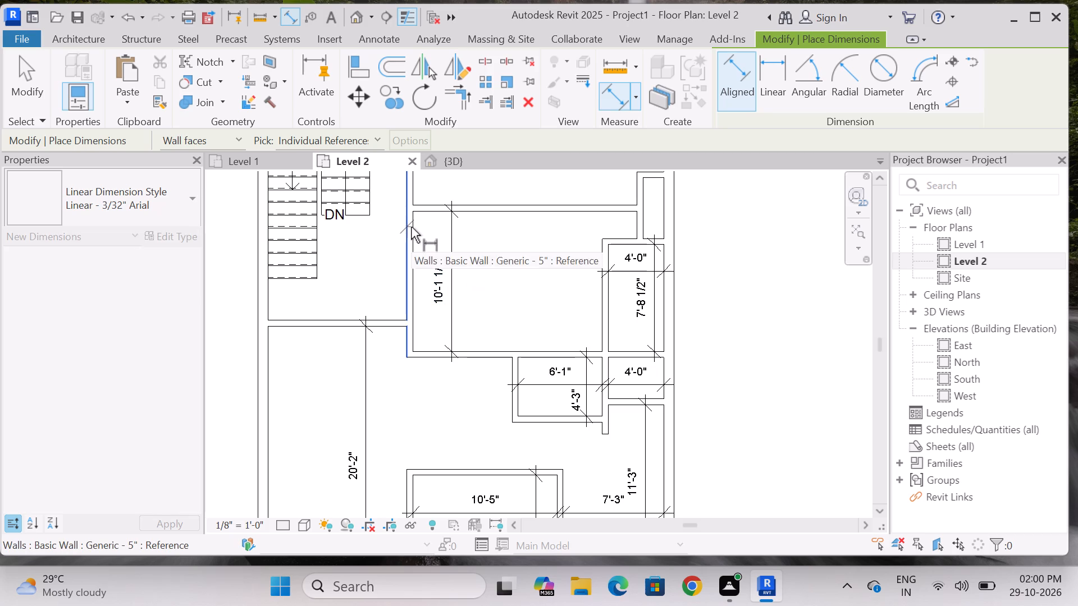
key("Escape")
left_click(413, 225)
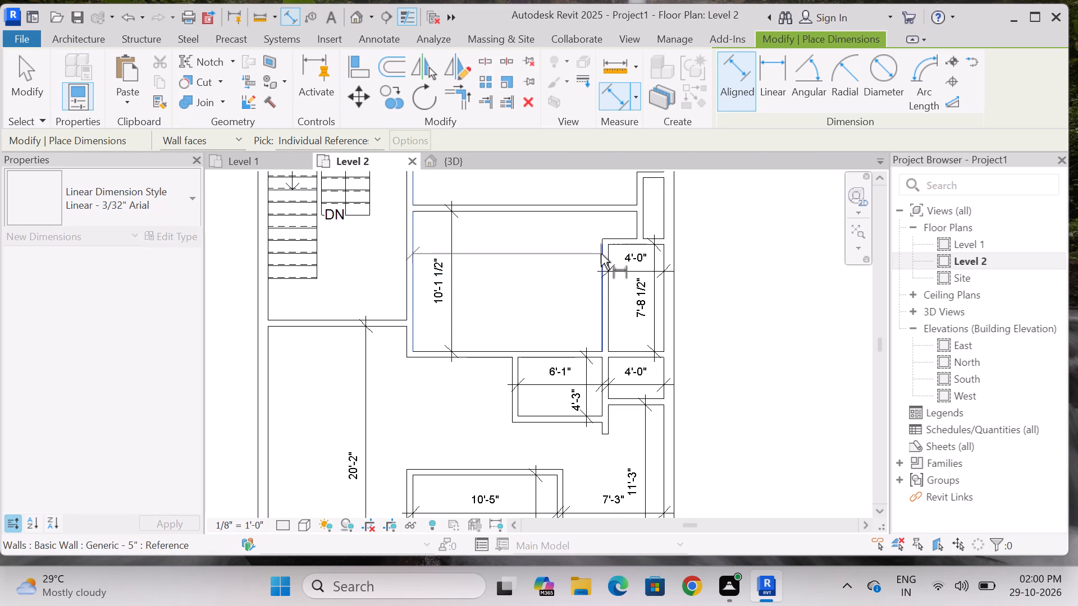
left_click(602, 254)
left_click(588, 267)
key("Escape")
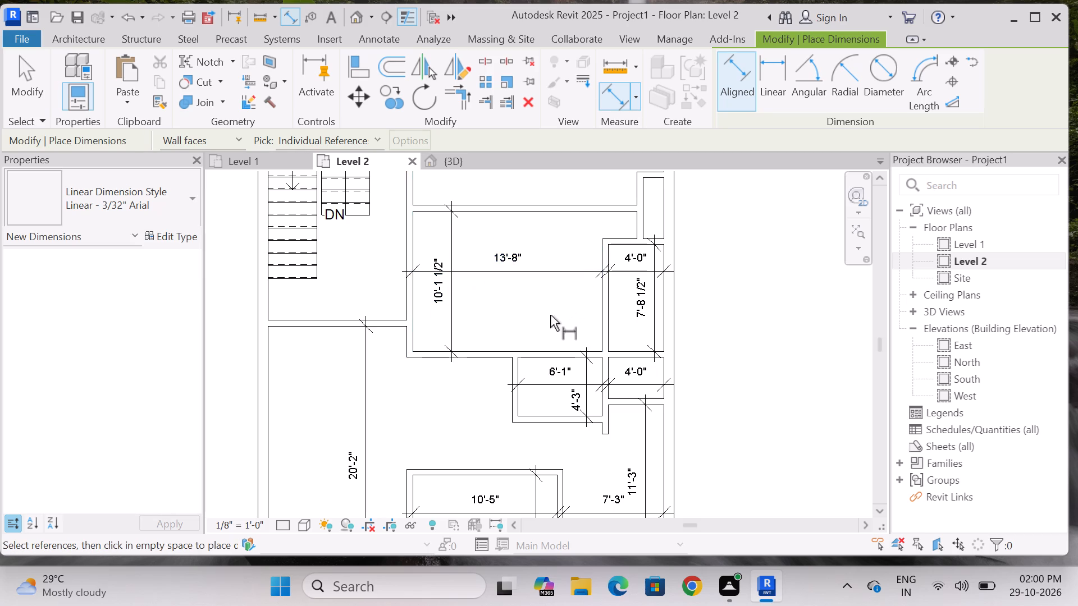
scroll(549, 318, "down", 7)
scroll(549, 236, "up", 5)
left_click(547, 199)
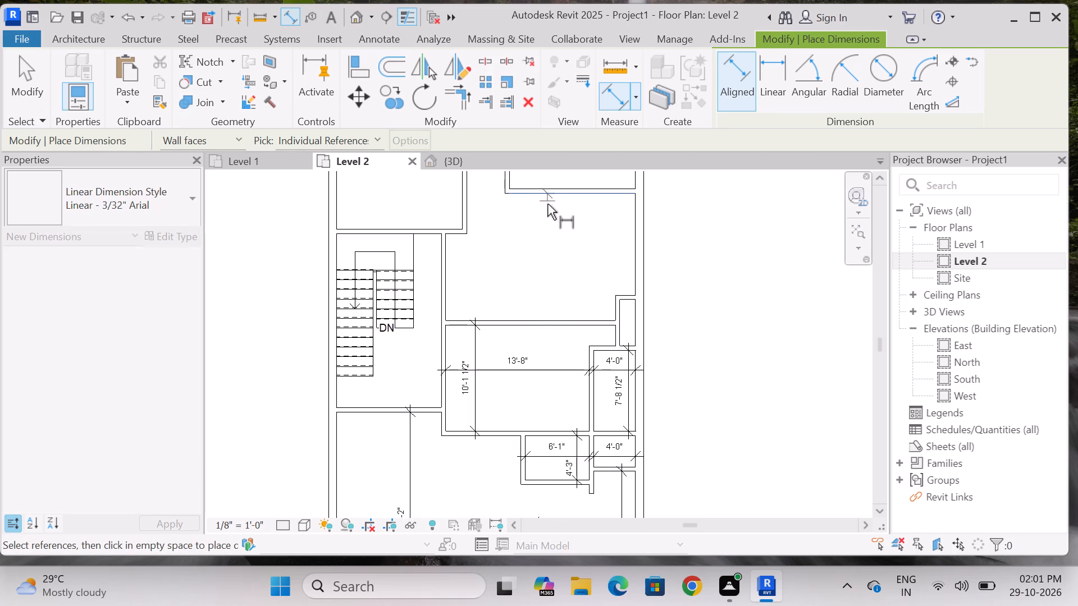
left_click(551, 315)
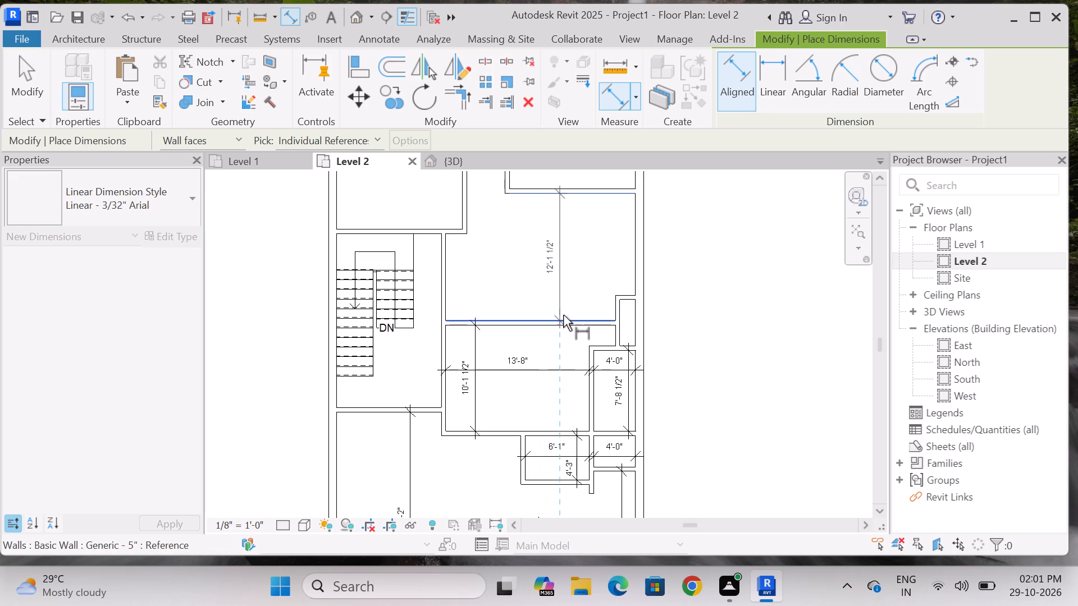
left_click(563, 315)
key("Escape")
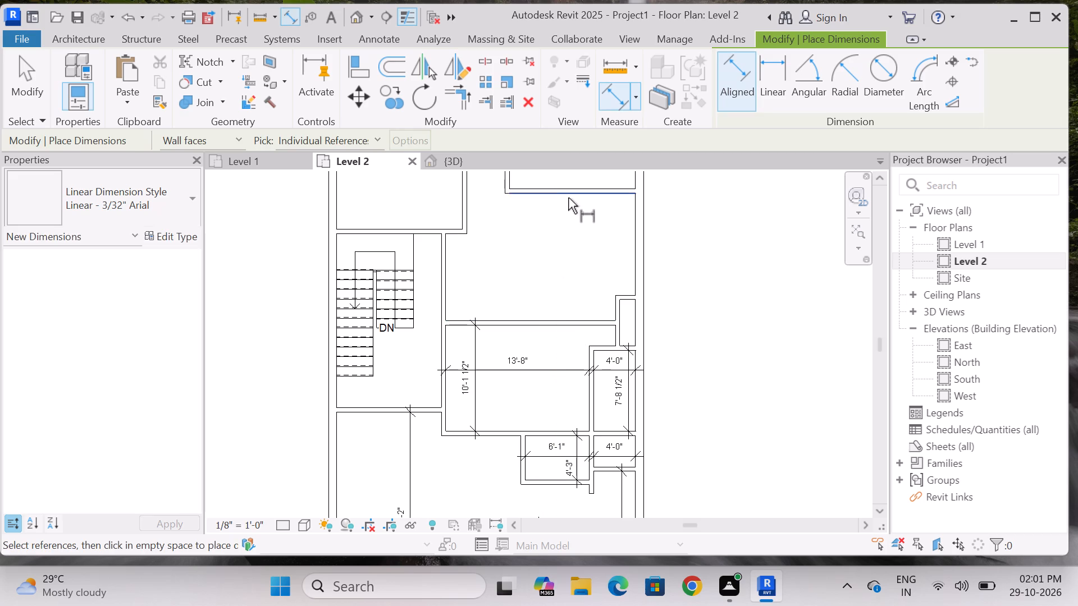
Dimension the clear length and width of the large space beside the staircase, directly above the 13'-8" wide room.
left_click(568, 198)
left_click(557, 318)
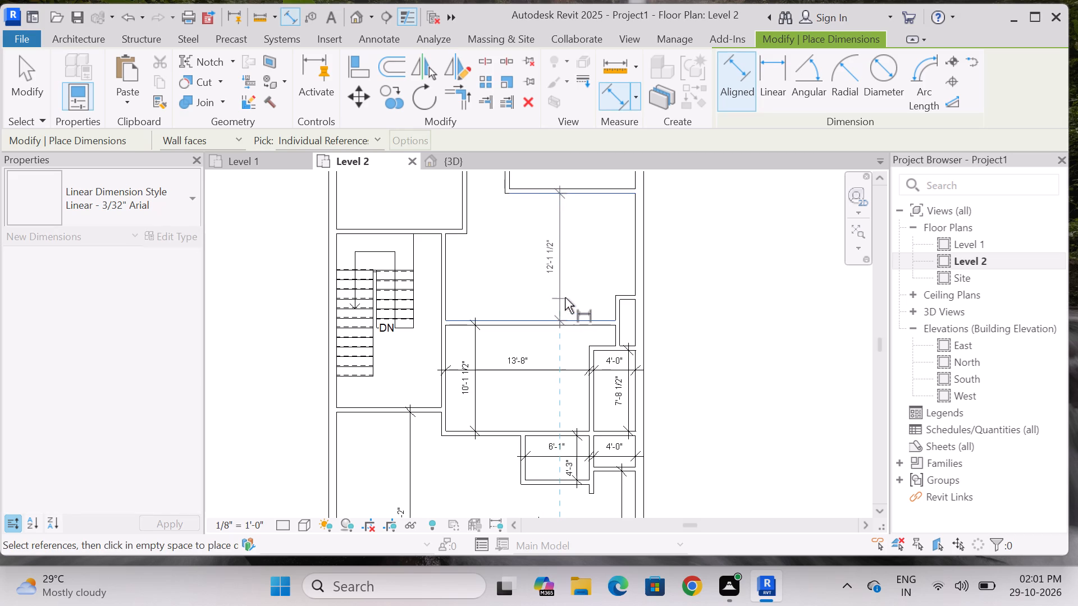
left_click(565, 297)
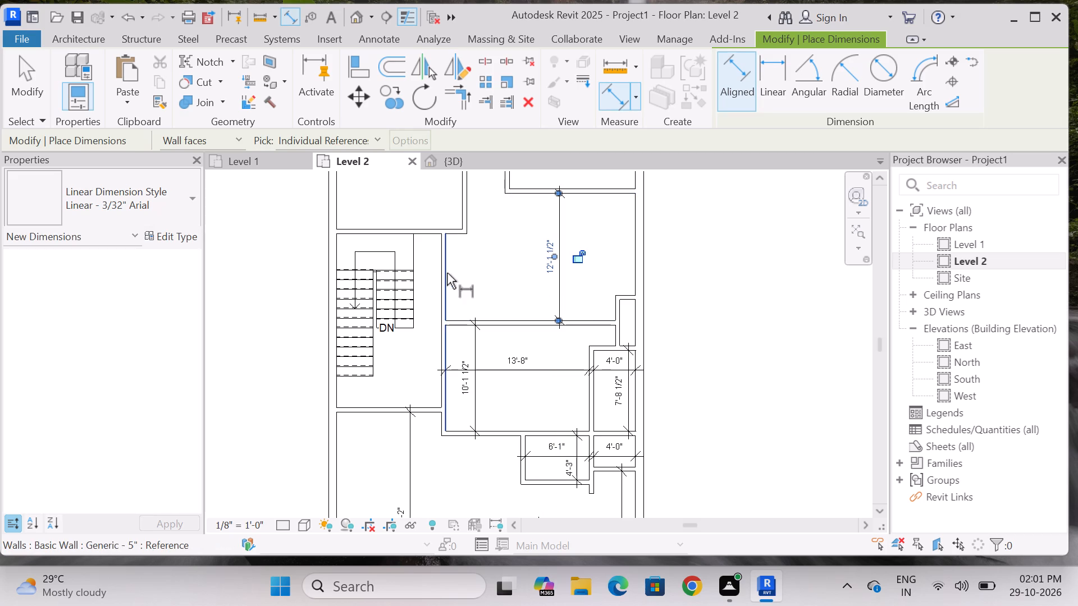
left_click(447, 273)
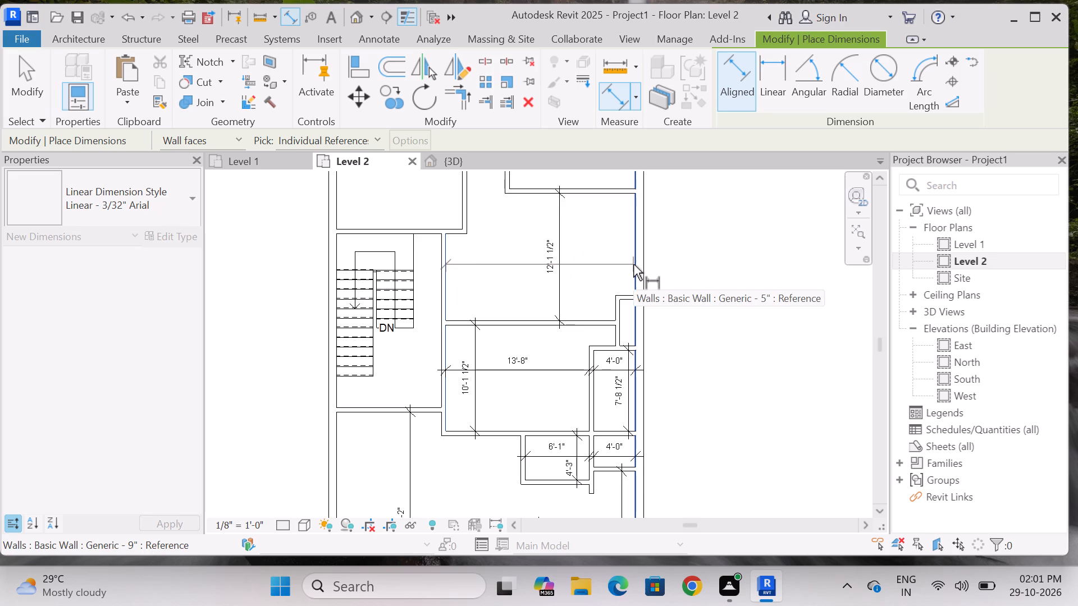
left_click(633, 264)
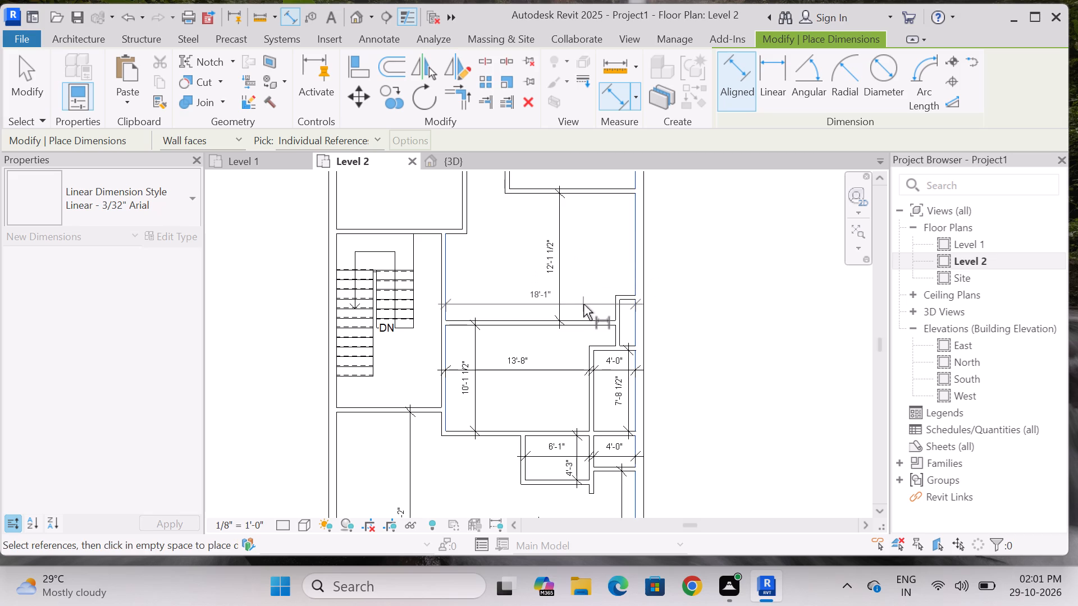
left_click(579, 286)
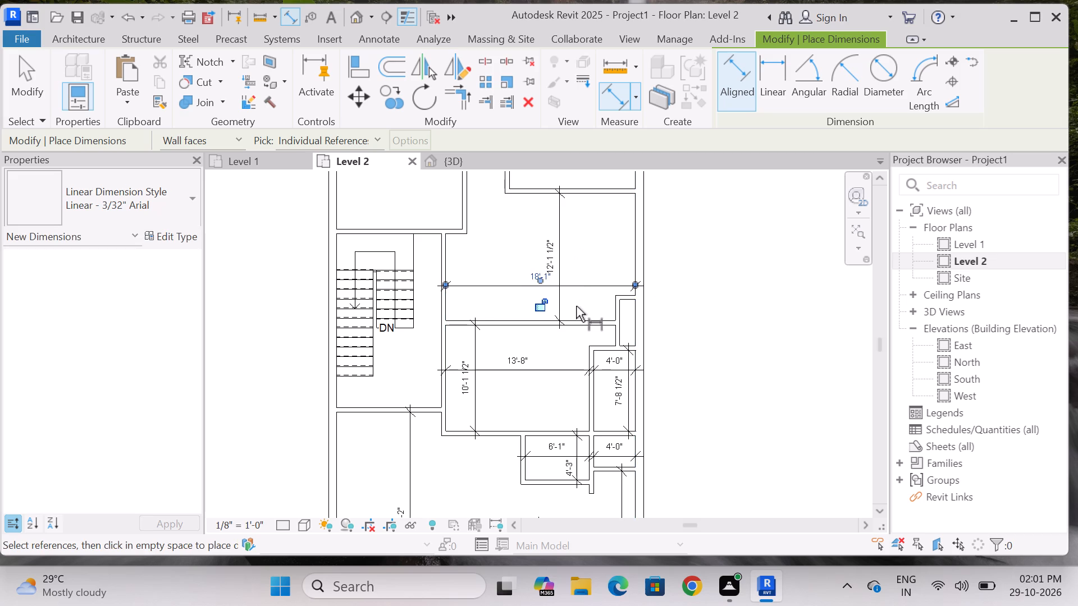
scroll(576, 306, "down", 4)
scroll(576, 258, "up", 5)
key("Escape")
Move the large space's length dimension text to the other side of its line, clear of the width dimension text.
left_click(546, 299)
key("Escape")
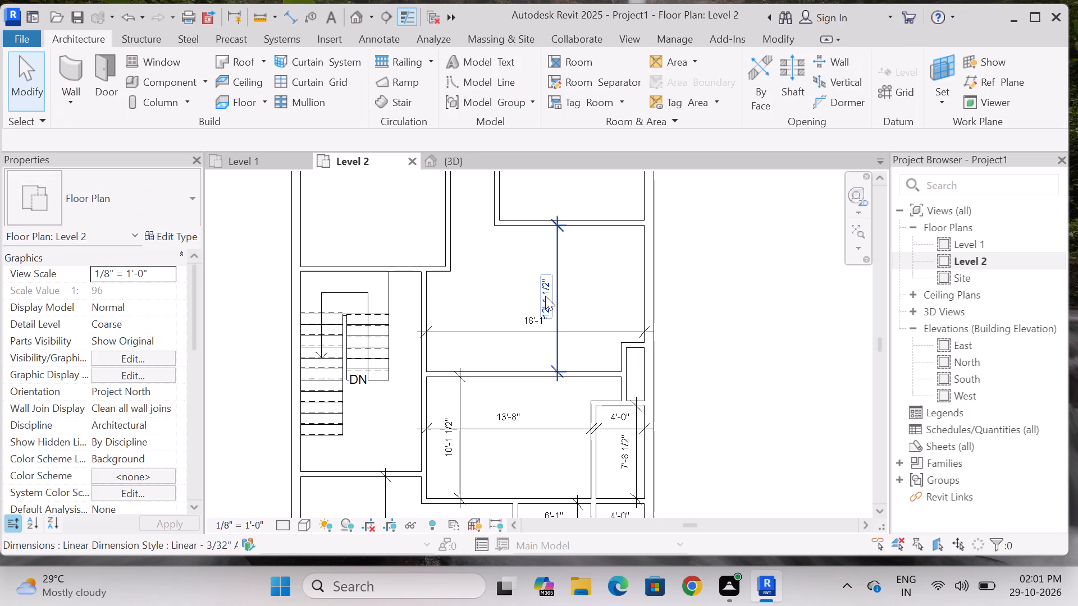
left_click(545, 296)
left_click_drag(550, 297, 570, 295)
scroll(582, 303, "up", 1)
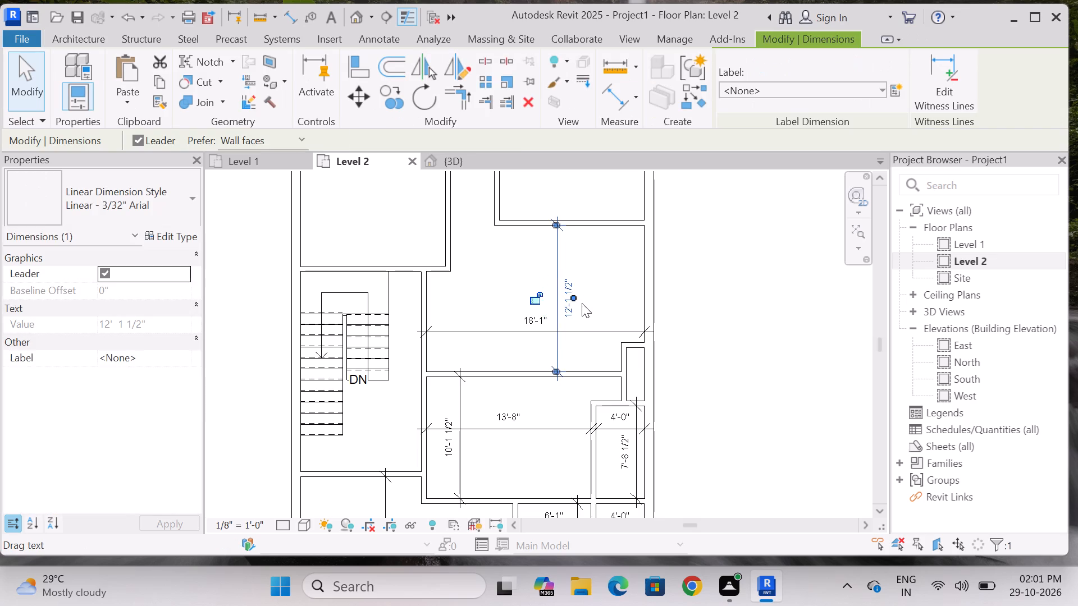
scroll(582, 303, "up", 1)
key("Escape")
scroll(573, 330, "down", 4)
key("Escape")
scroll(577, 347, "down", 2)
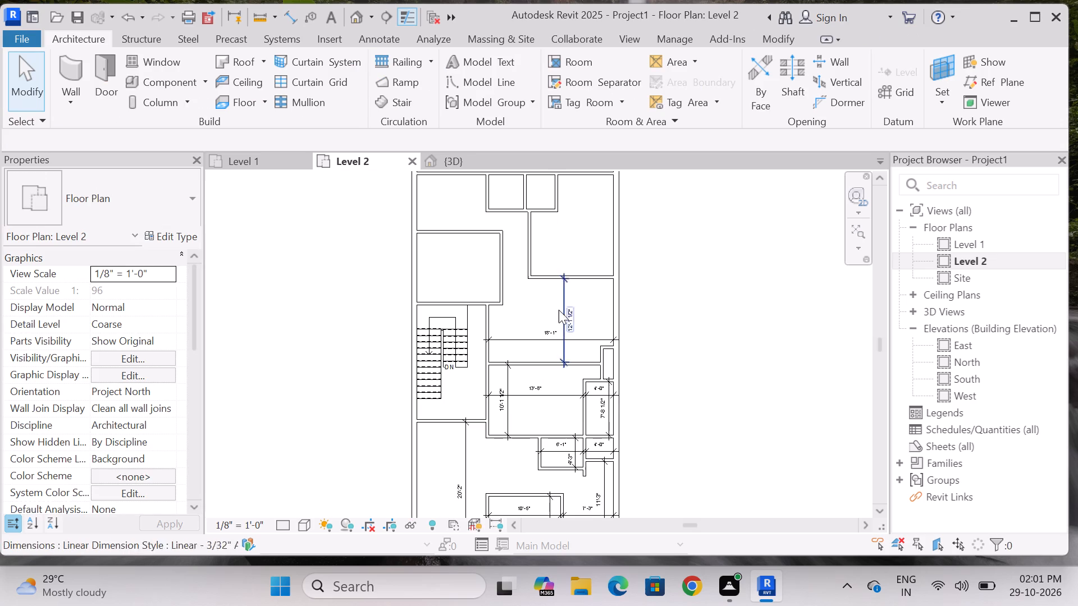
Dimension the clear length and width of the room directly above the staircase between its inner wall faces.
left_click_drag(284, 17, 289, 22)
scroll(462, 241, "up", 4)
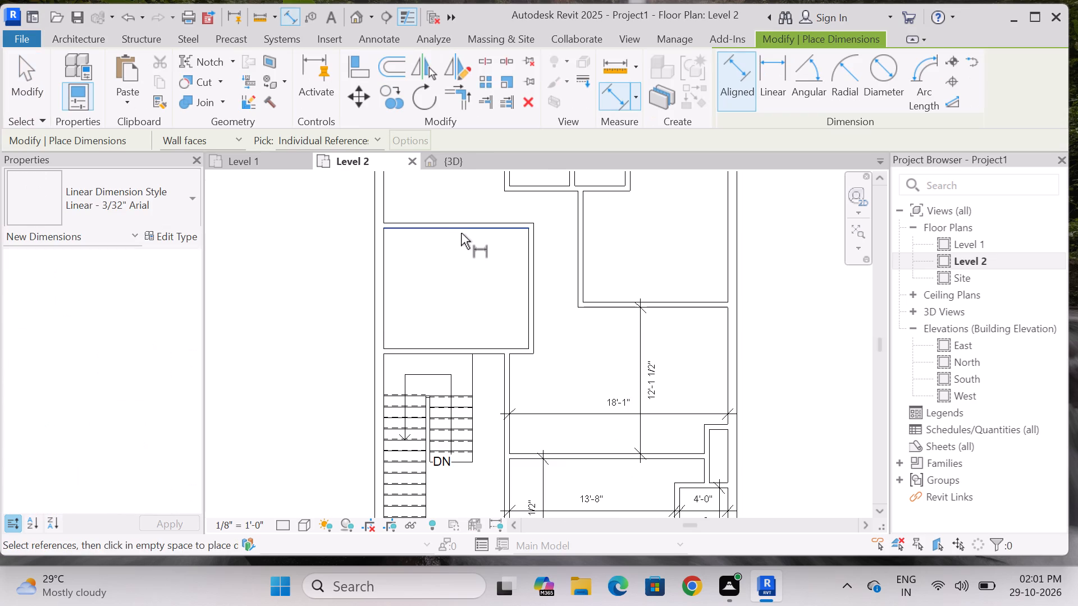
left_click(462, 232)
left_click(459, 343)
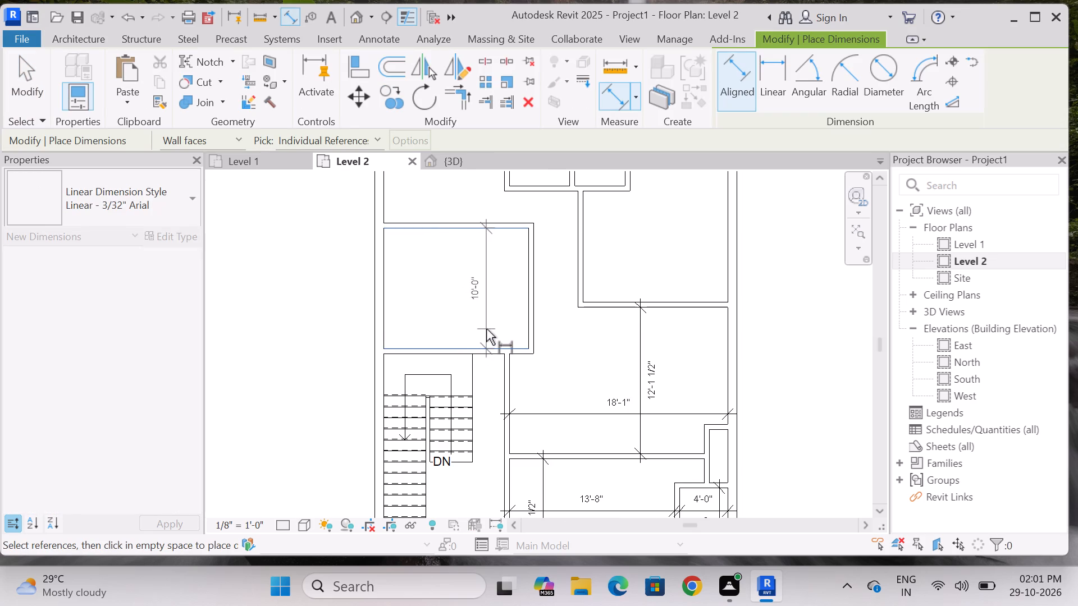
left_click(486, 329)
left_click(385, 249)
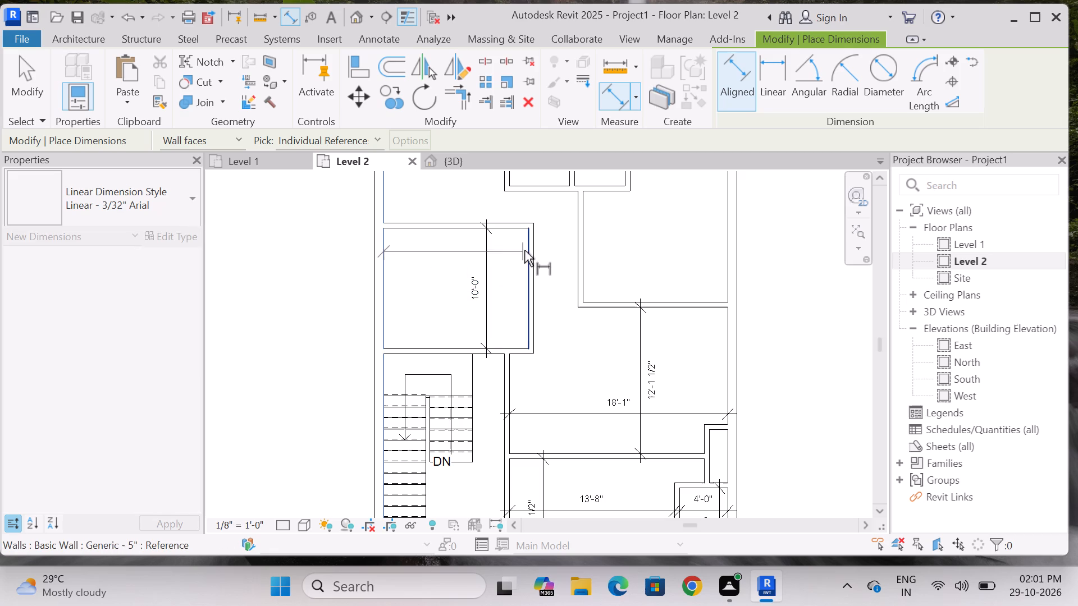
left_click(524, 250)
left_click(520, 252)
scroll(506, 330, "down", 3)
right_click_drag(523, 334, 587, 273)
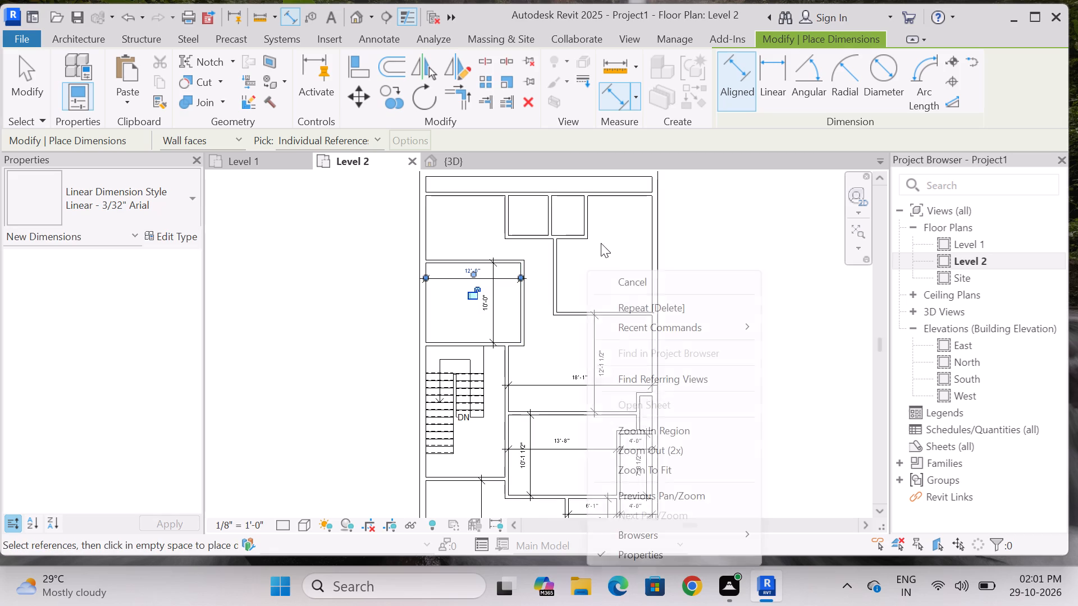
scroll(601, 243, "up", 4)
key("Escape")
Dimension the clear length and width of the upper-right room beside the two small closets, above the 18'-1" wide space.
left_click(624, 199)
scroll(623, 272, "up", 4)
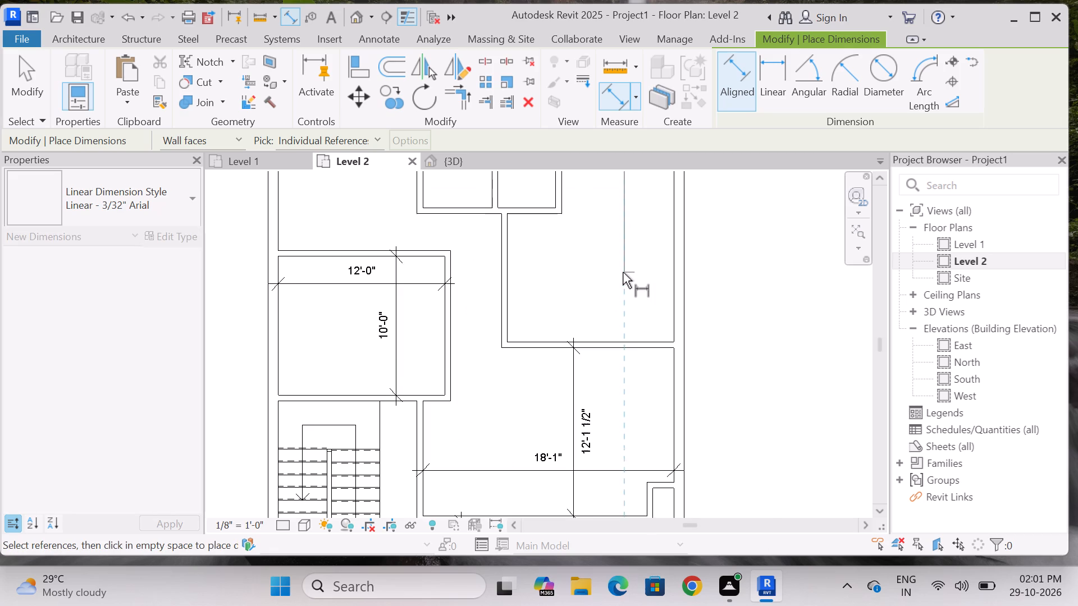
left_click(625, 337)
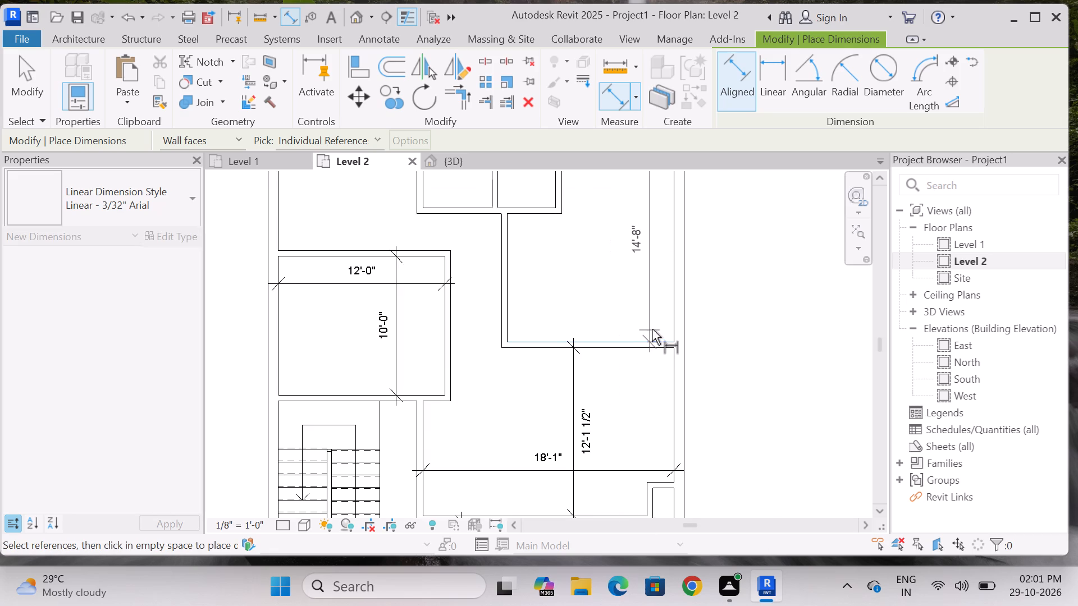
left_click(652, 329)
scroll(636, 310, "down", 4)
scroll(612, 233, "up", 4)
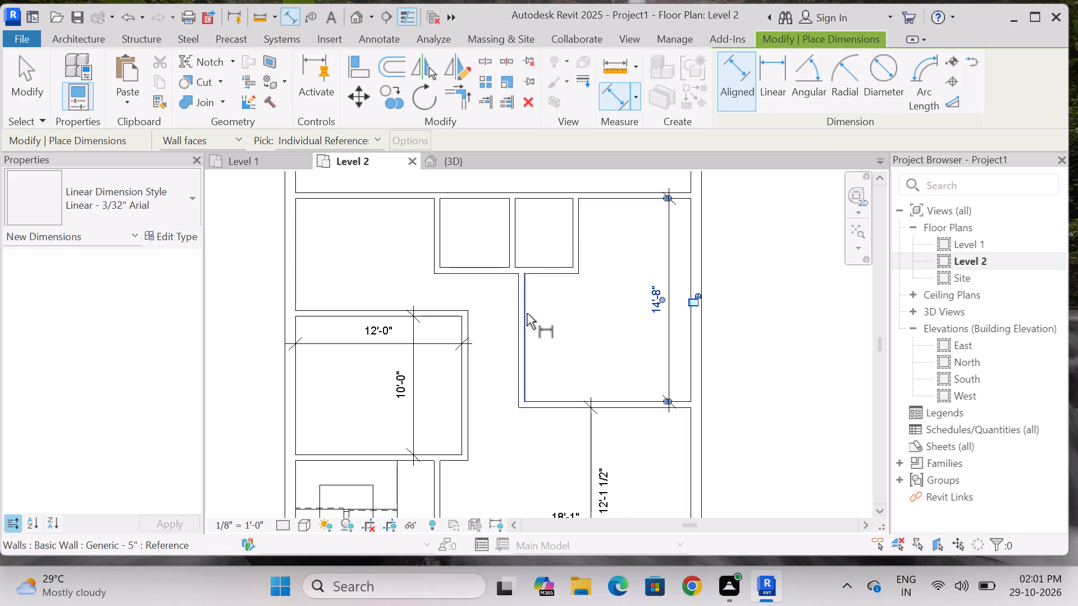
left_click(527, 313)
left_click(692, 256)
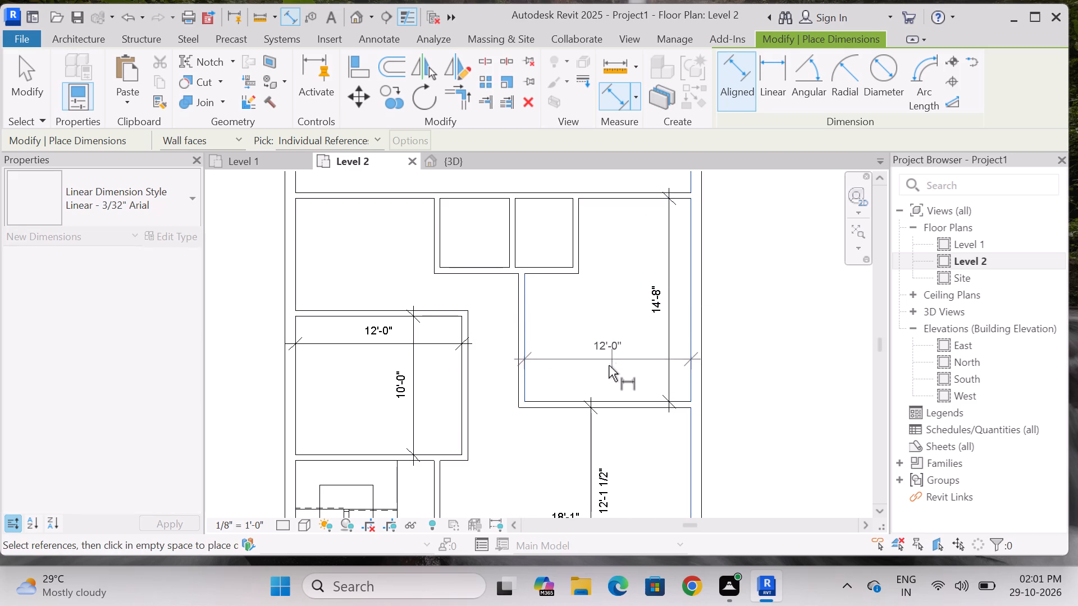
left_click(609, 365)
key("Escape")
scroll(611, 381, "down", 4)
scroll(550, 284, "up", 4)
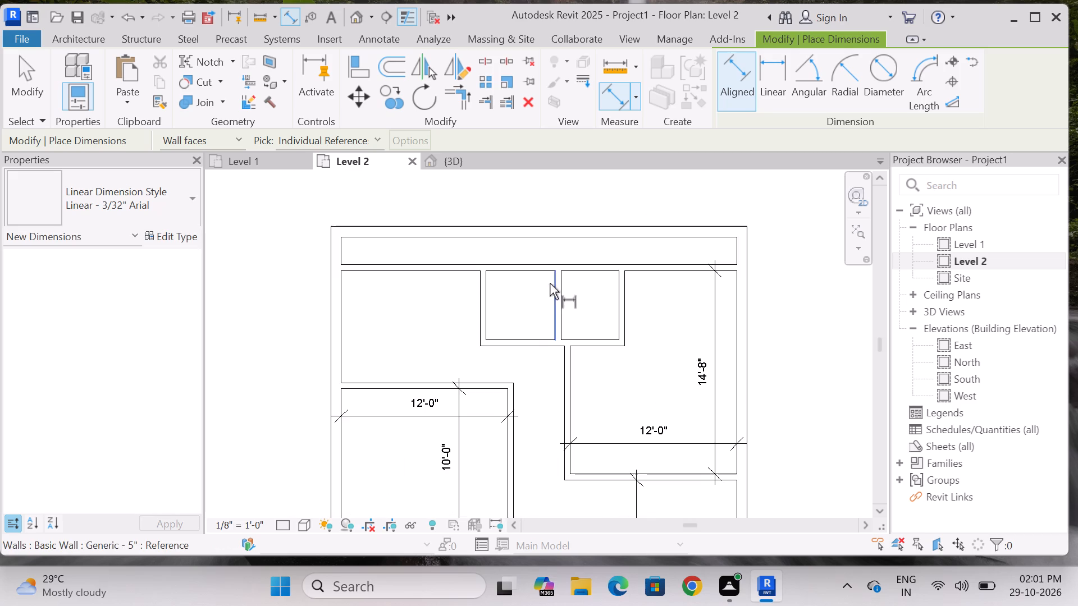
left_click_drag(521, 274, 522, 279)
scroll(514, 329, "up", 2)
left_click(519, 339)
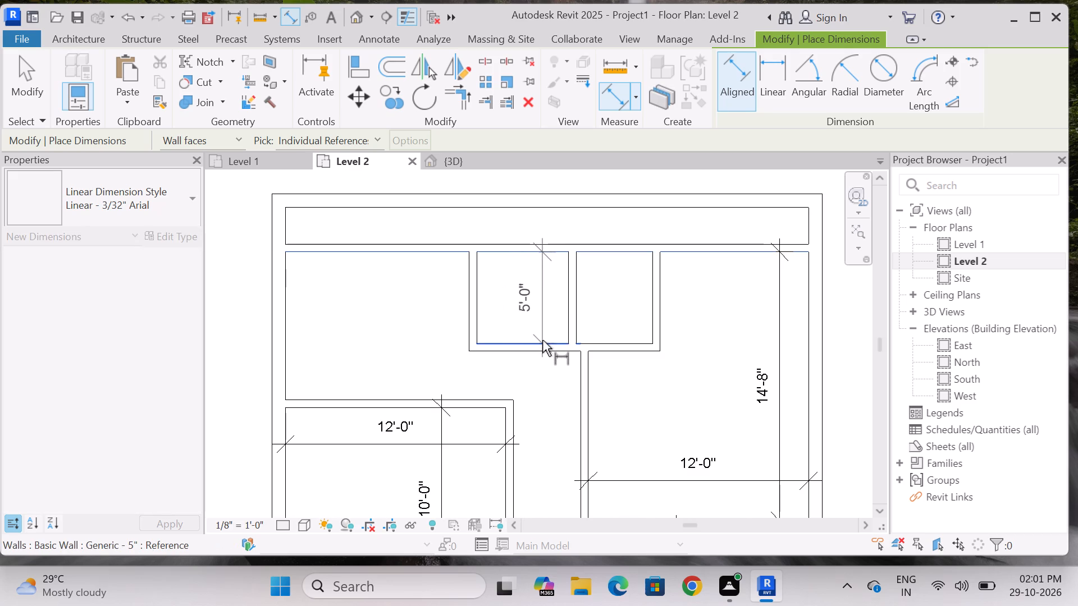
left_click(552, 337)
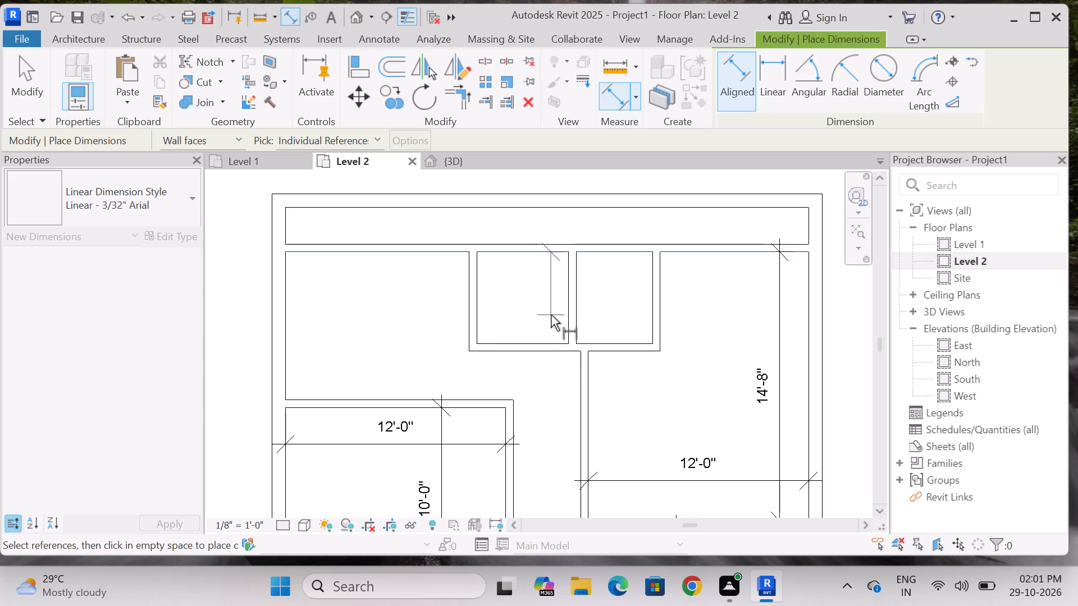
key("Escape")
Dimension the clear length and width of the left one of the two small closets at the top of the plan.
left_click(535, 277)
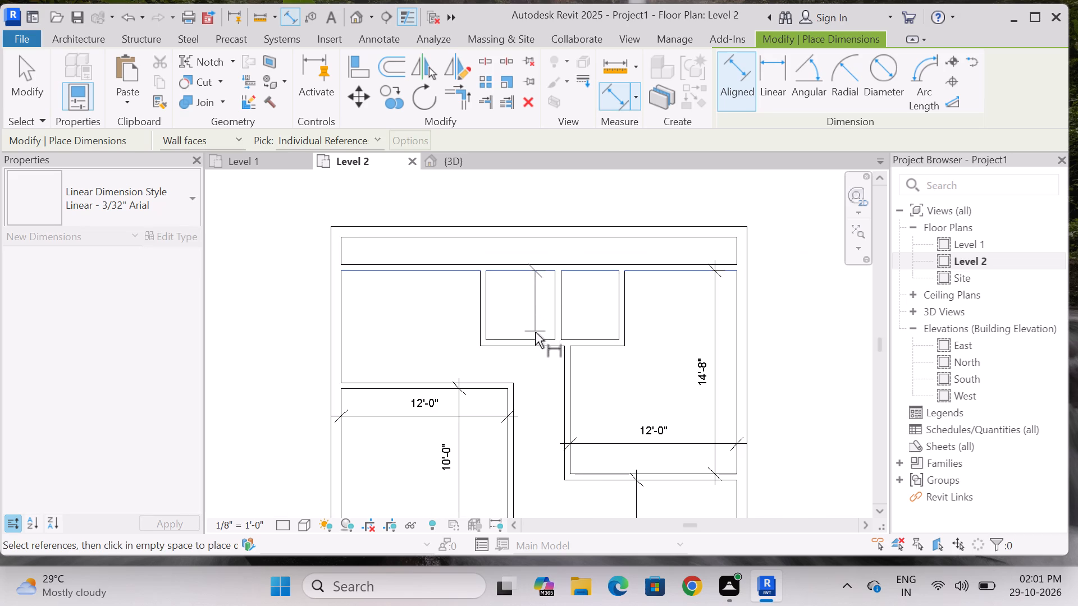
left_click(535, 335)
scroll(535, 335, "up", 4)
left_click(544, 334)
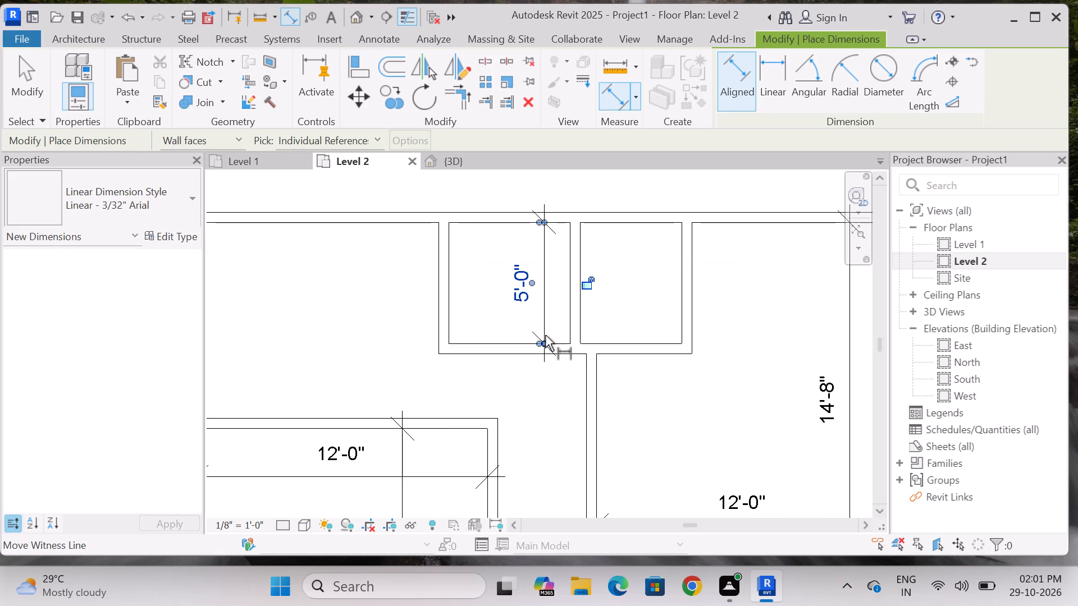
scroll(530, 259, "up", 3)
left_click(409, 230)
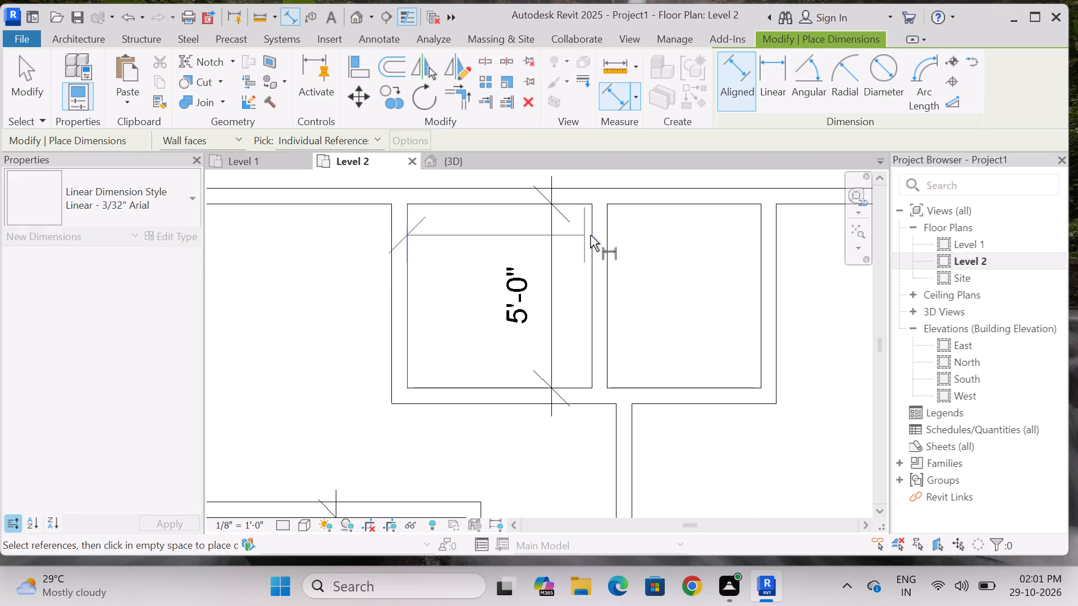
left_click(590, 235)
left_click(568, 263)
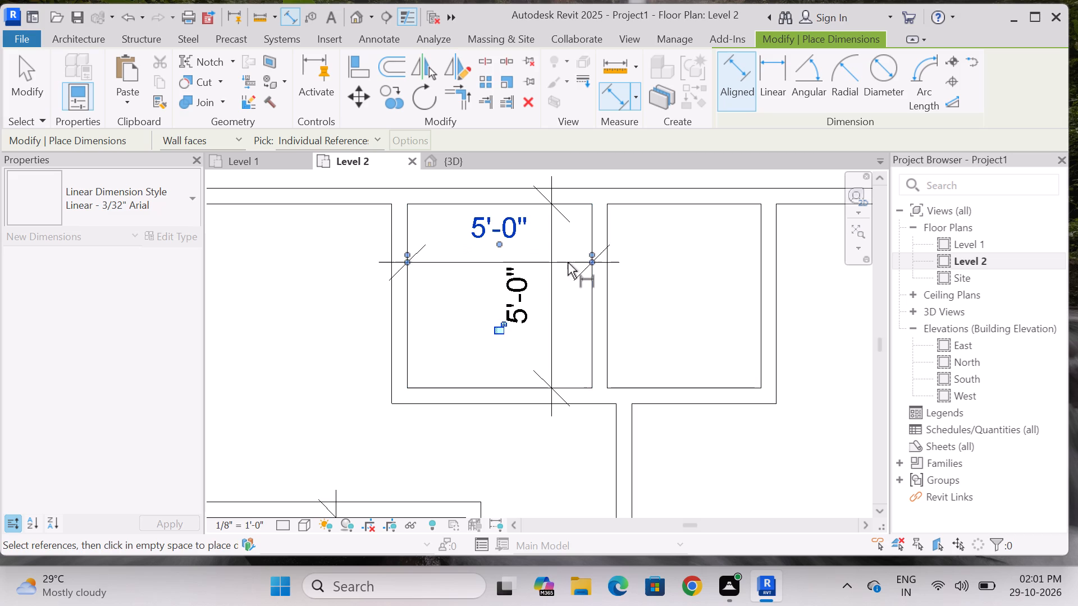
key("Escape")
Dimension the clear width of the right closet, in line with the left closet's width dimension.
left_click(604, 261)
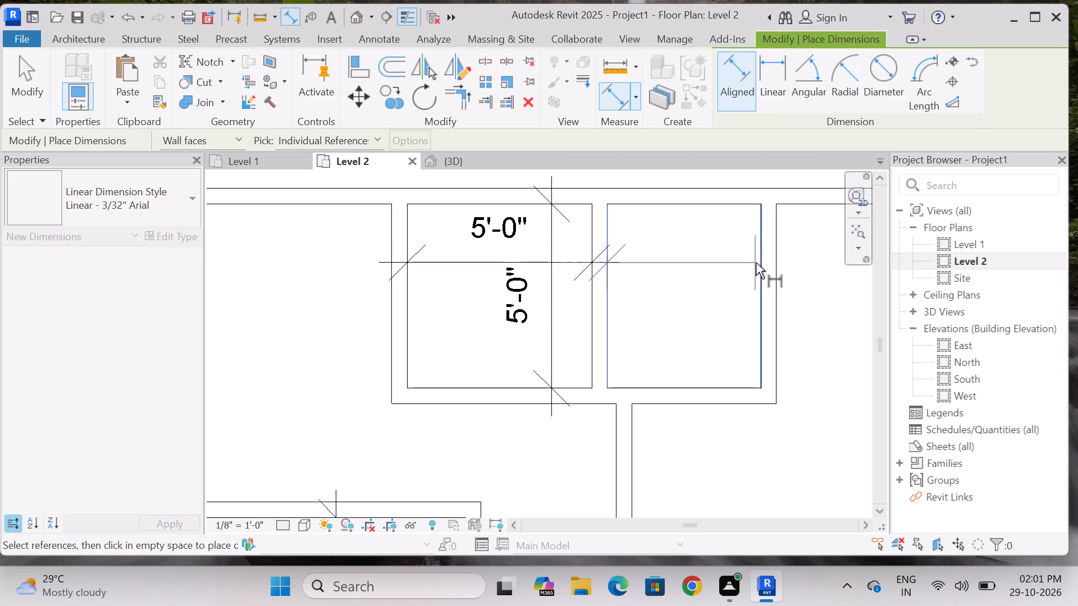
left_click(757, 263)
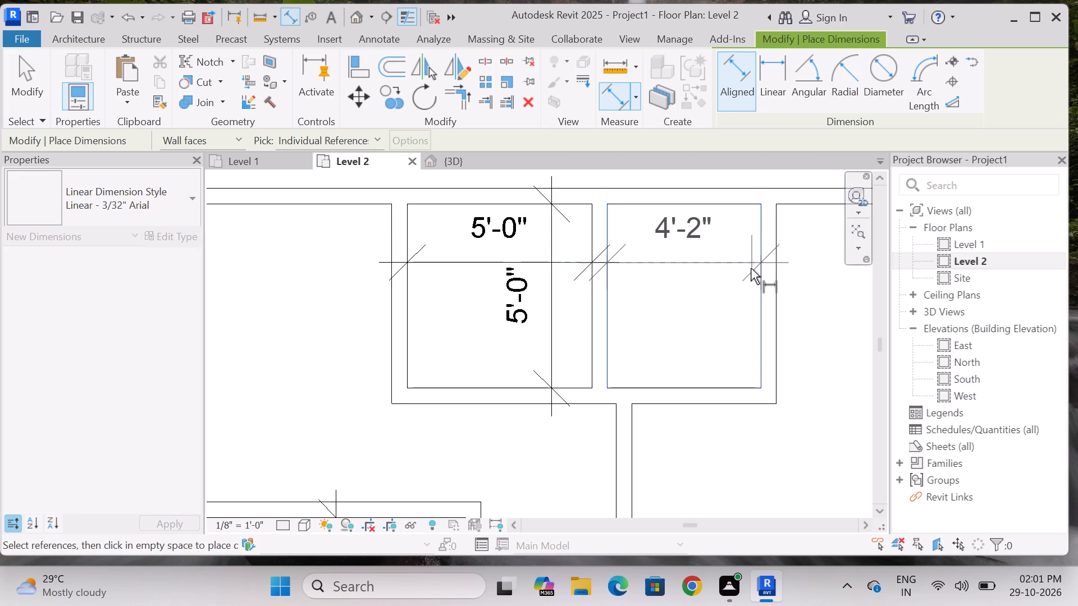
left_click(723, 268)
key("Escape")
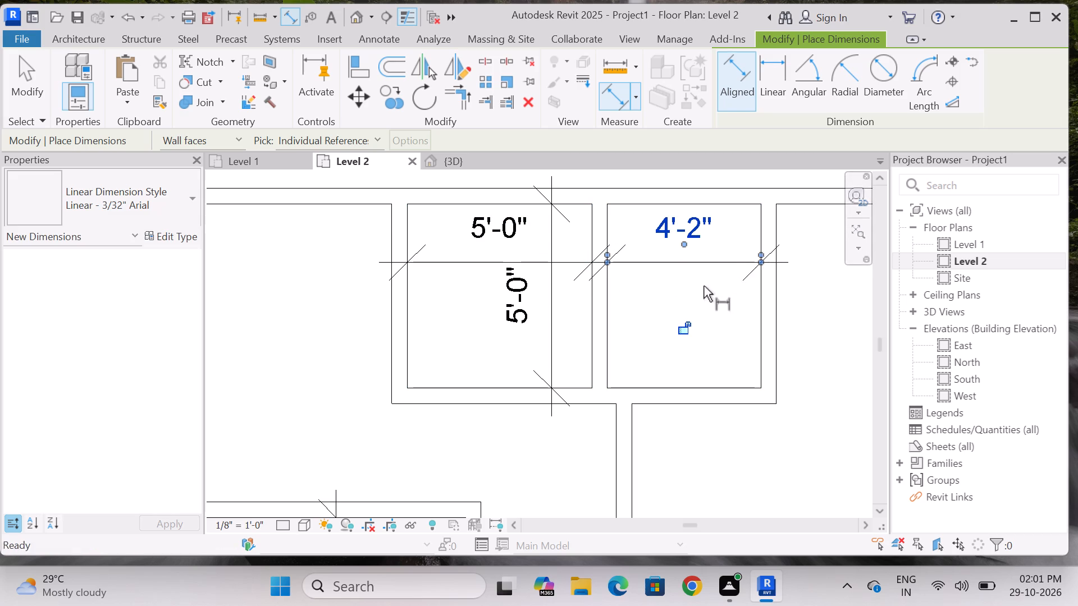
Dimension the clear length and width of the upper-left room beside the closets, above the 12'-0" by 10'-0" room.
scroll(695, 290, "down", 7)
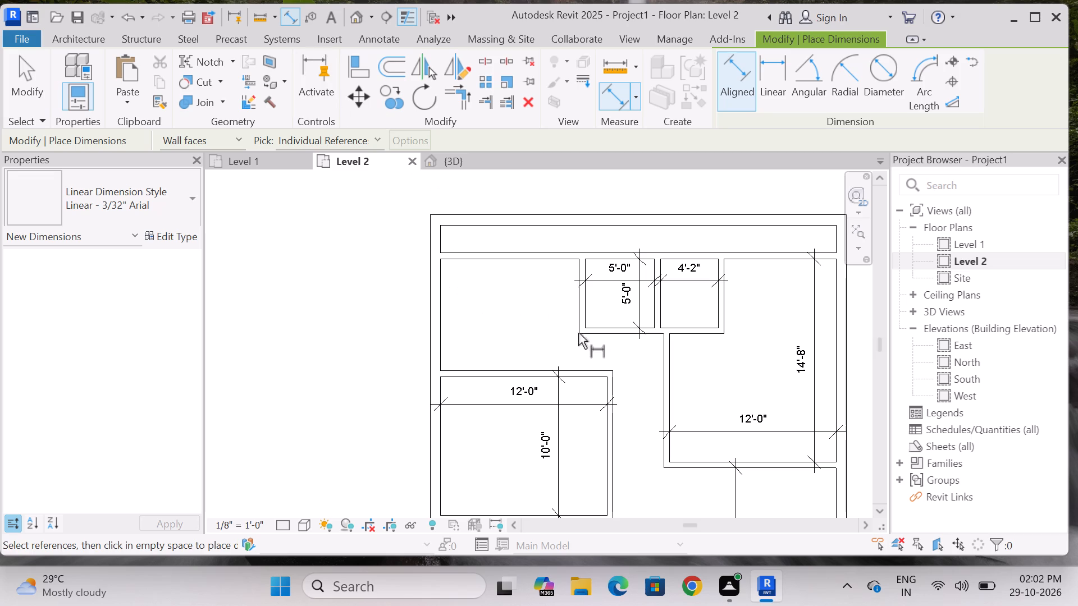
left_click(496, 263)
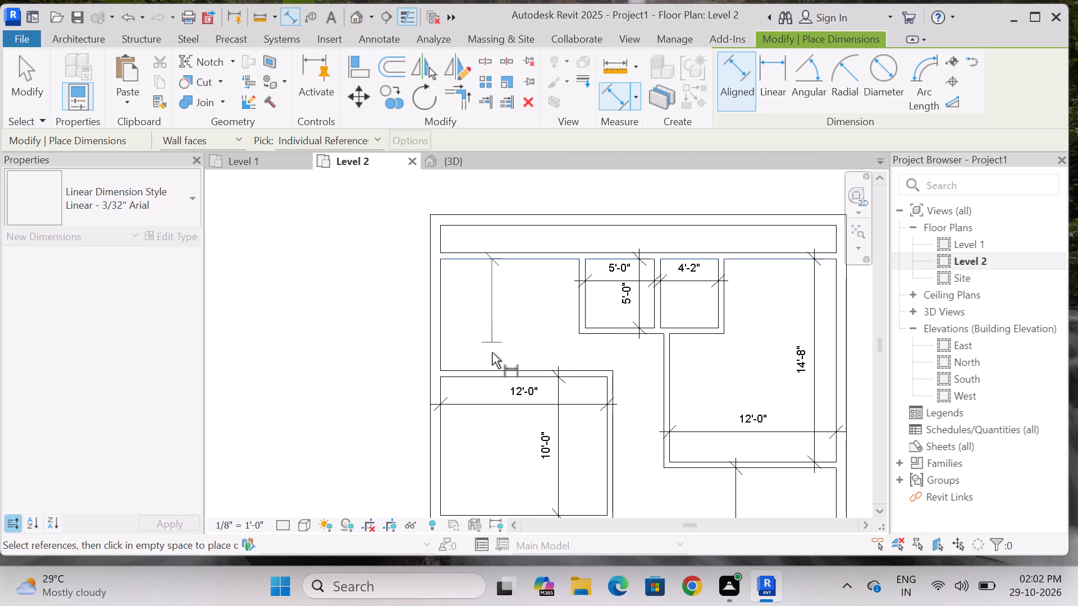
scroll(492, 357, "up", 4)
left_click(494, 374)
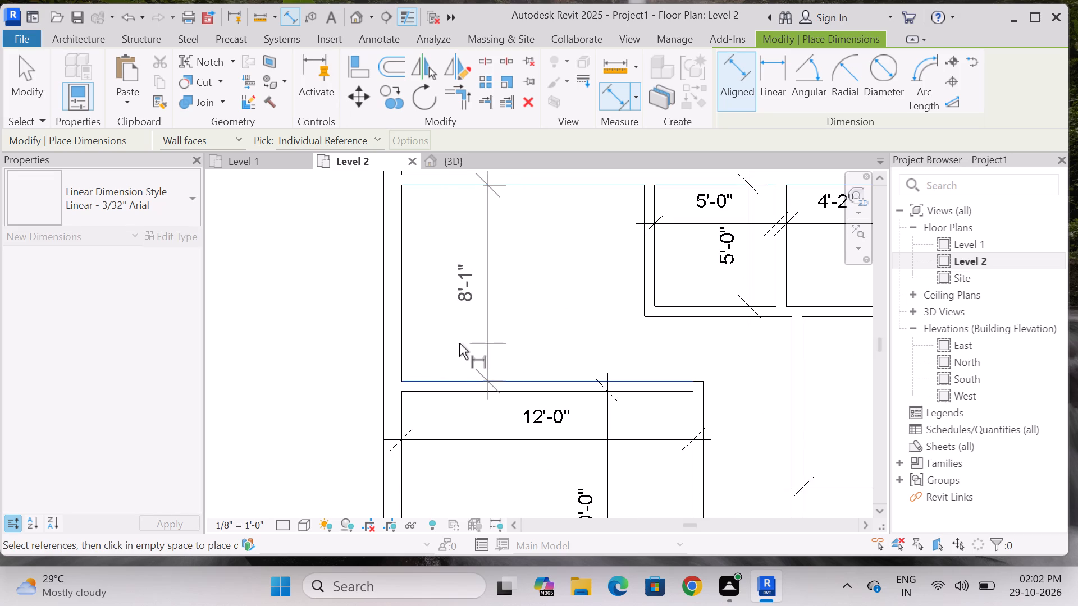
left_click(438, 342)
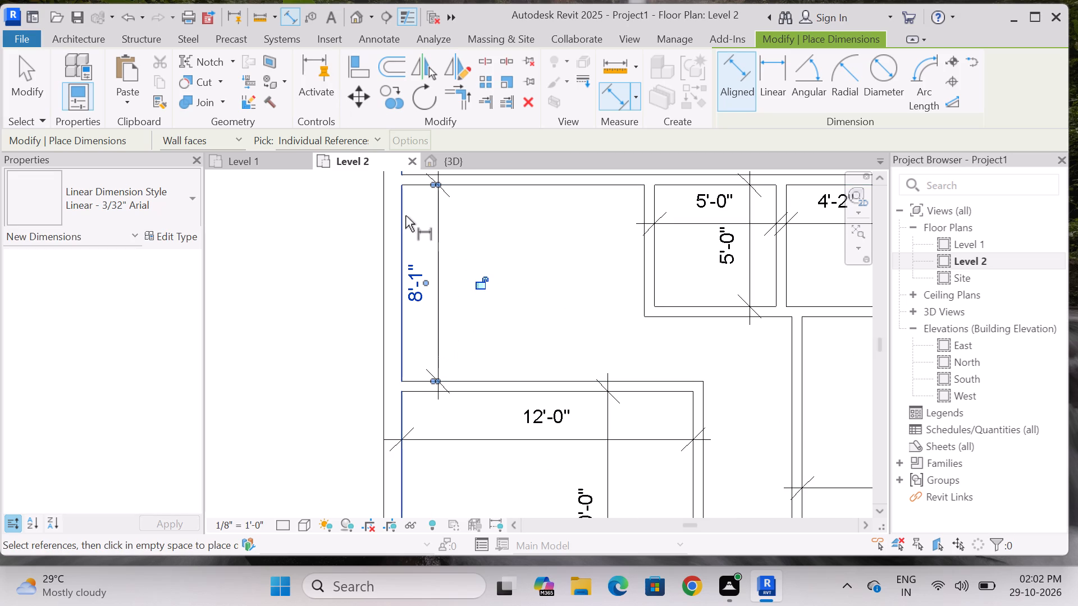
left_click(404, 214)
left_click(647, 222)
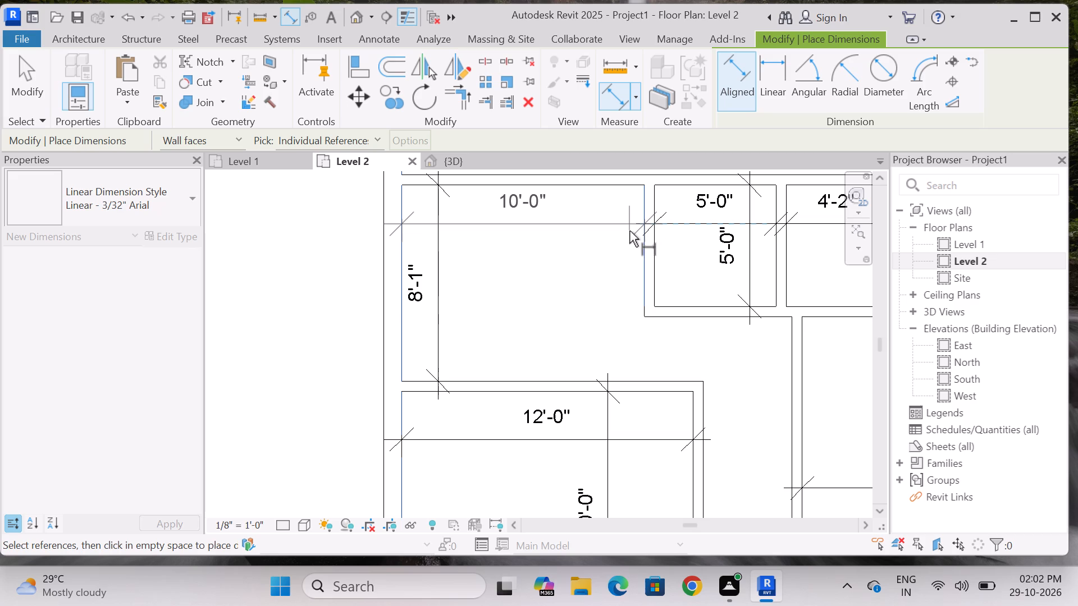
left_click(602, 227)
key("Escape")
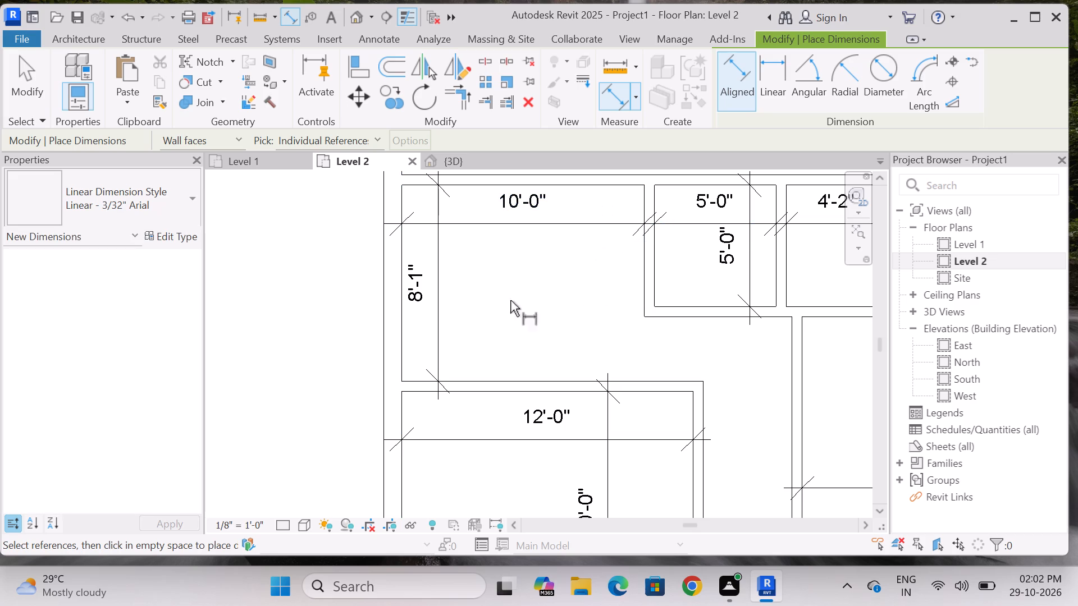
Examine the Level 2 plan from the upper rooms down to the staircase for spaces still lacking dimensions.
scroll(471, 311, "down", 6)
scroll(501, 249, "up", 6)
scroll(501, 246, "down", 2)
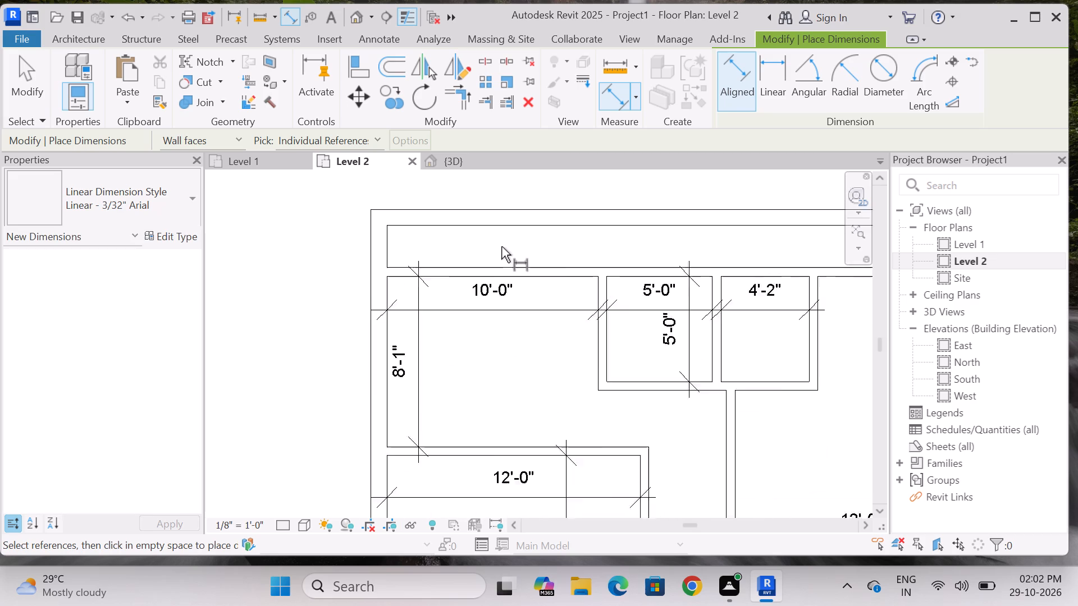
scroll(501, 246, "down", 15)
scroll(549, 332, "up", 10)
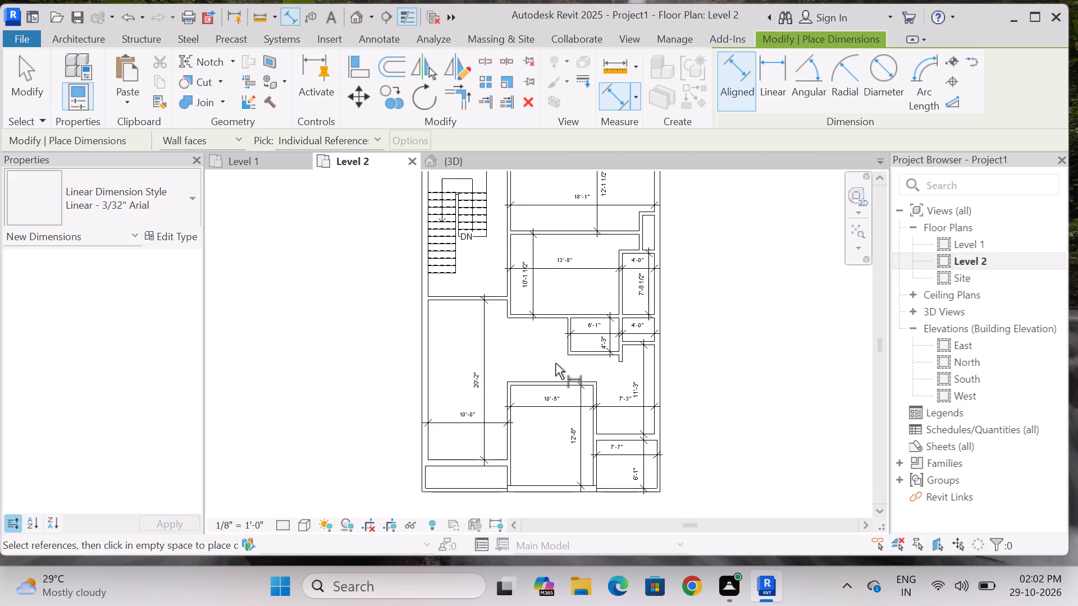
scroll(528, 372, "down", 4)
scroll(483, 257, "up", 6)
scroll(514, 350, "up", 3)
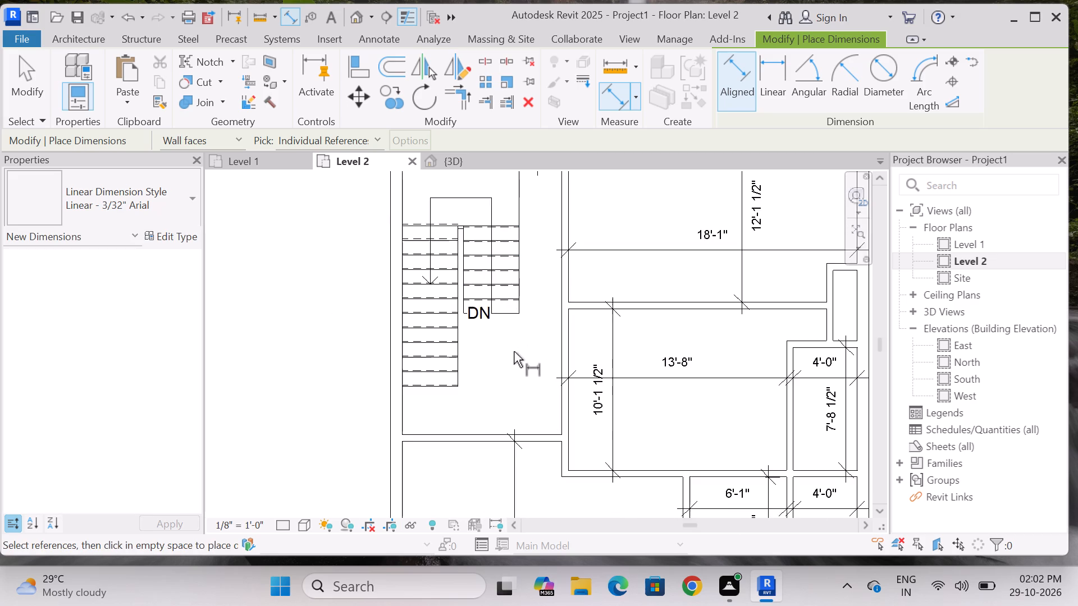
scroll(495, 336, "down", 4)
scroll(485, 384, "up", 4)
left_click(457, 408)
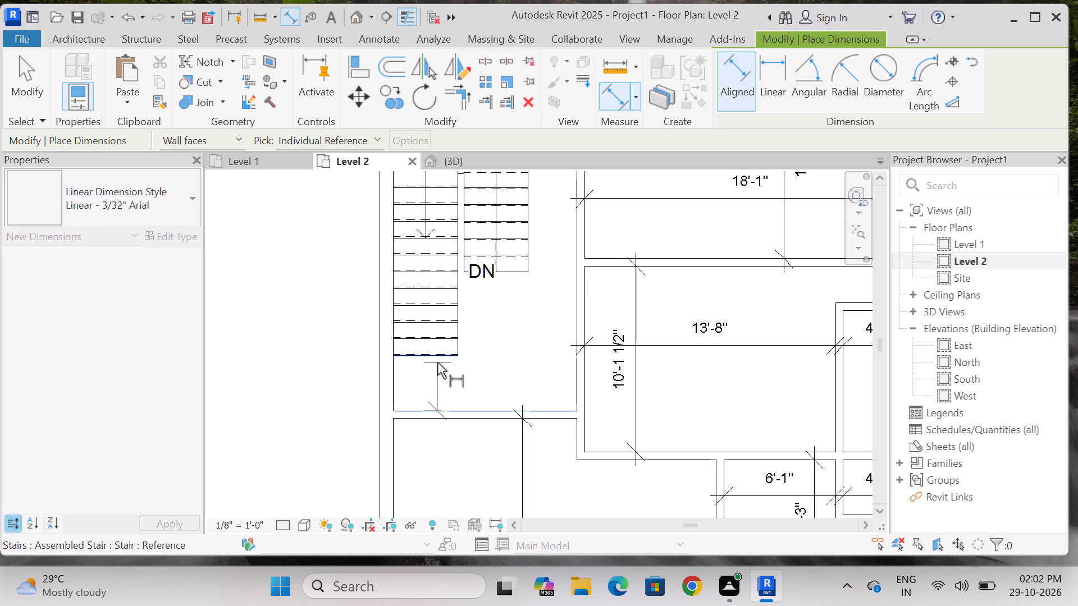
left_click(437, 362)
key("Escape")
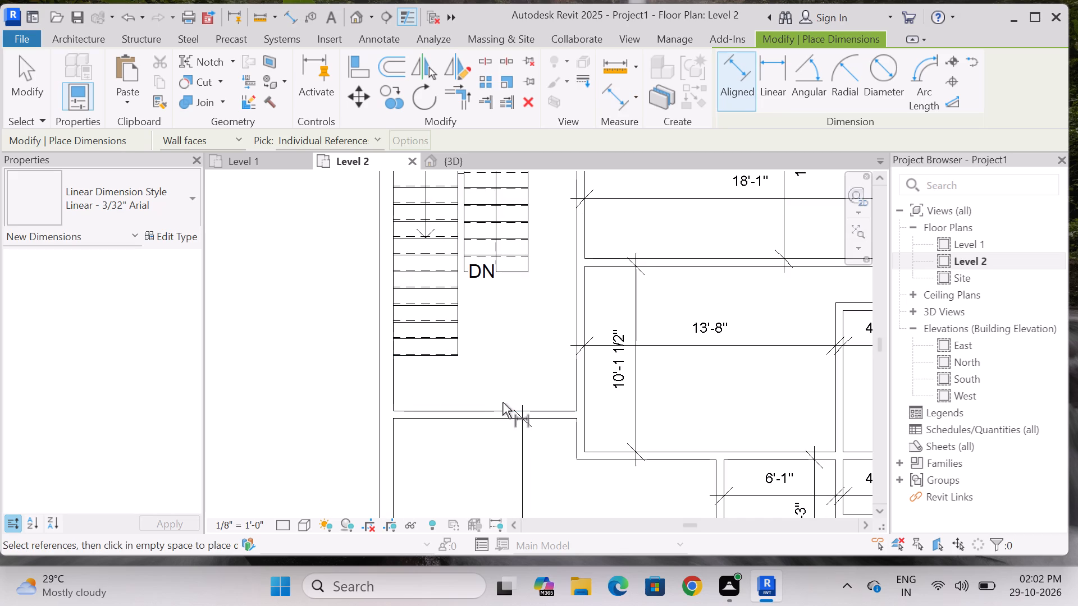
Dimension the staircase space's length from the shorter flight's lower end to the wall below, and its clear width between side walls.
left_click(499, 408)
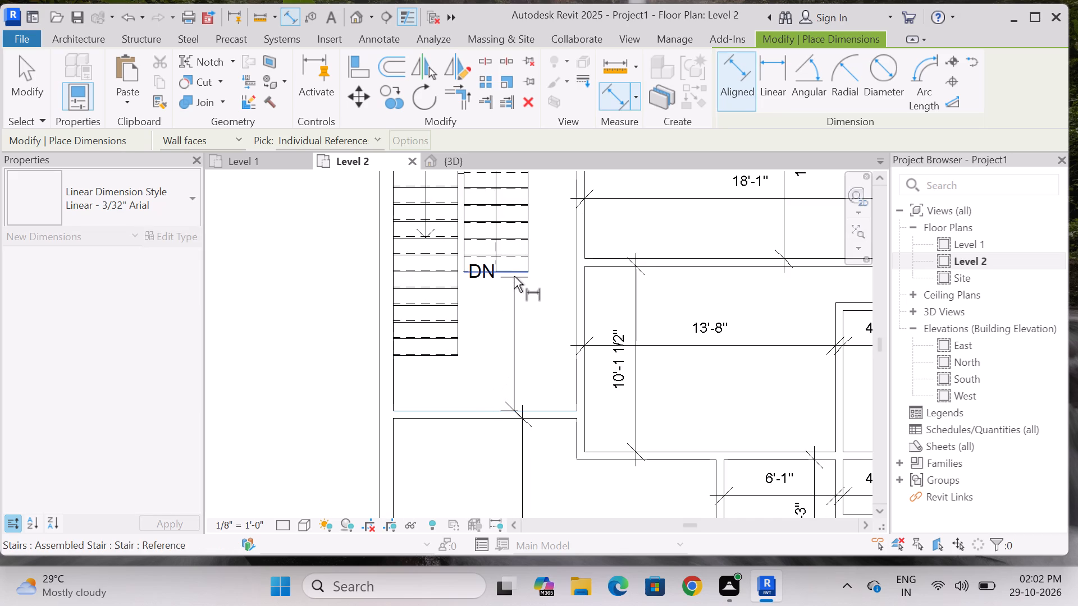
left_click(514, 276)
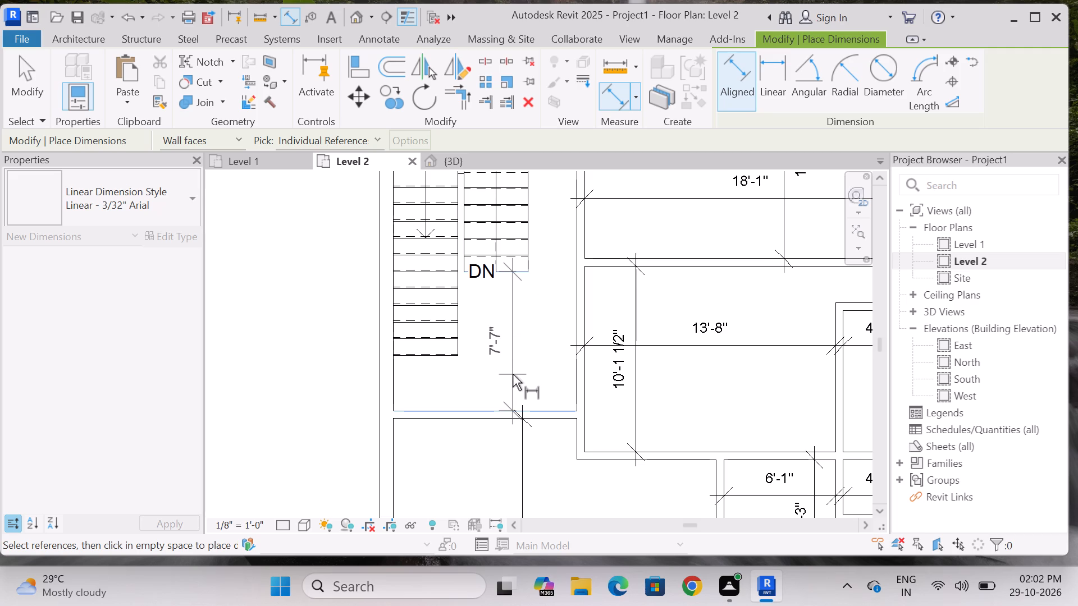
left_click(513, 374)
left_click(394, 374)
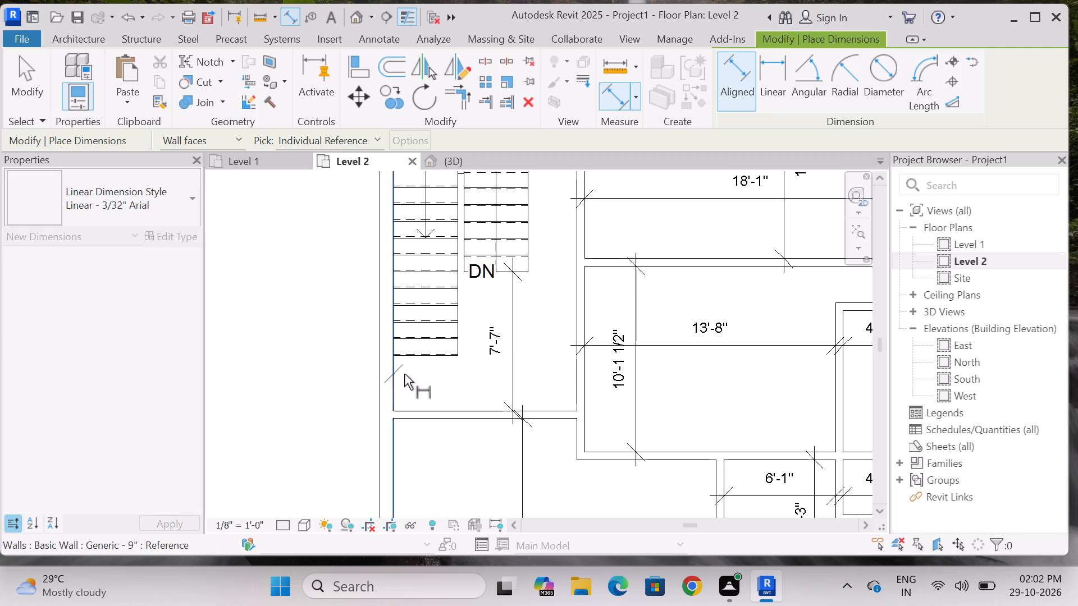
left_click(573, 374)
left_click(551, 394)
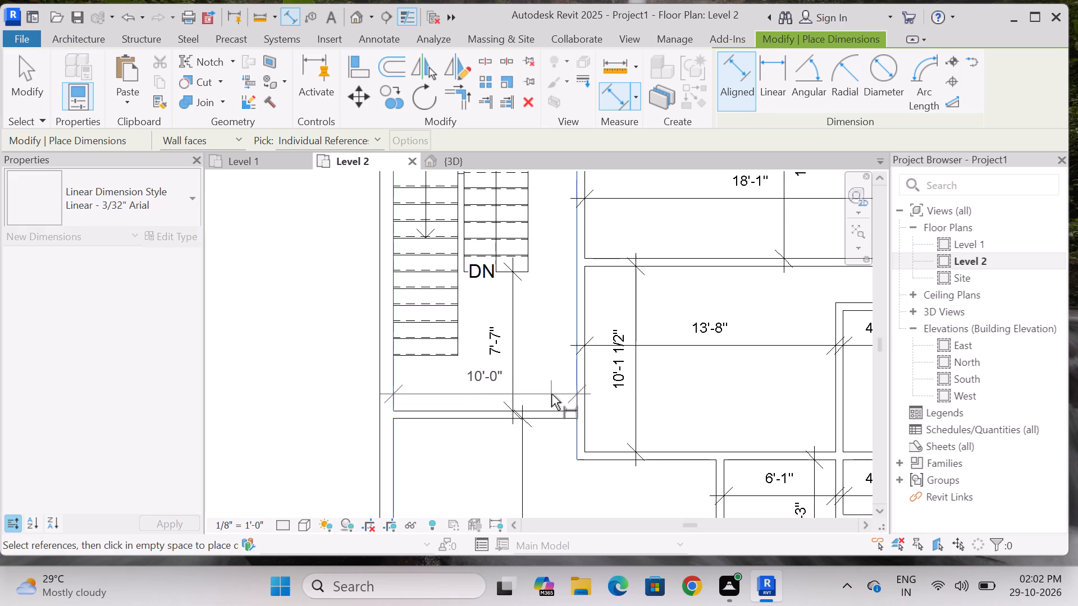
key("Escape")
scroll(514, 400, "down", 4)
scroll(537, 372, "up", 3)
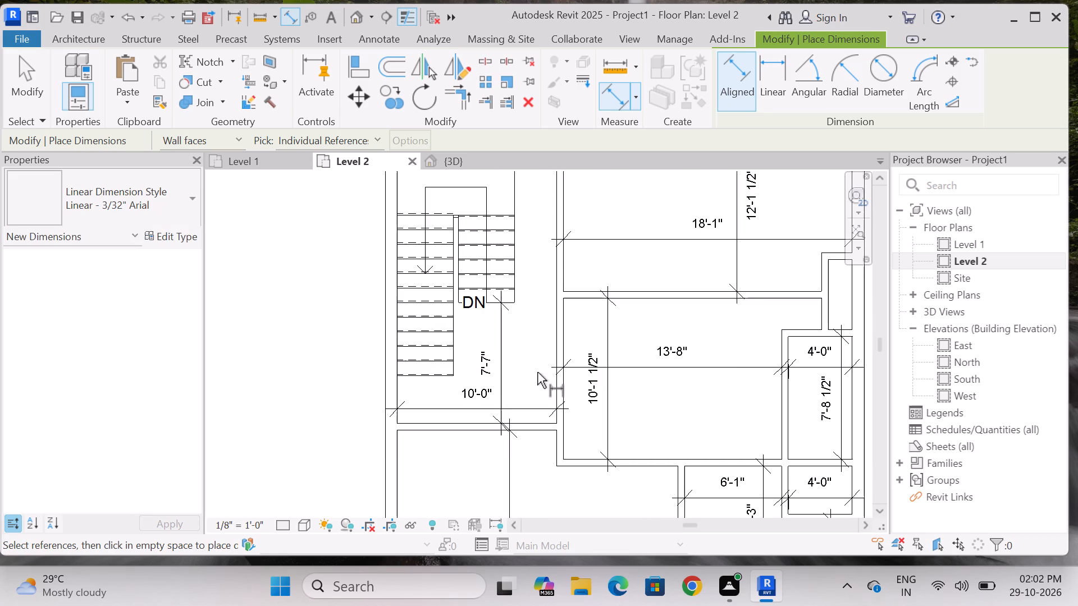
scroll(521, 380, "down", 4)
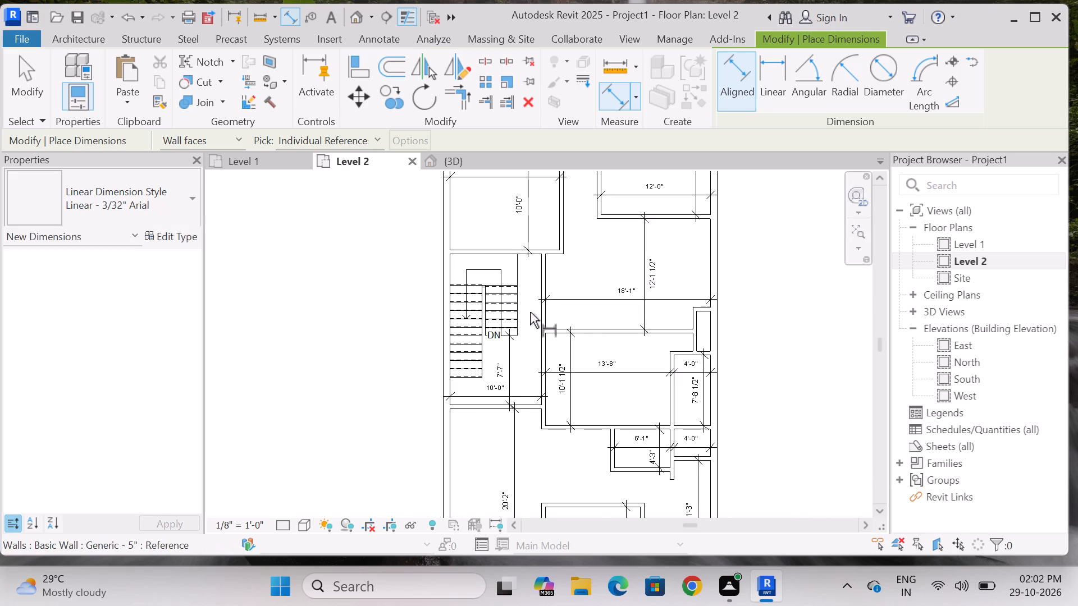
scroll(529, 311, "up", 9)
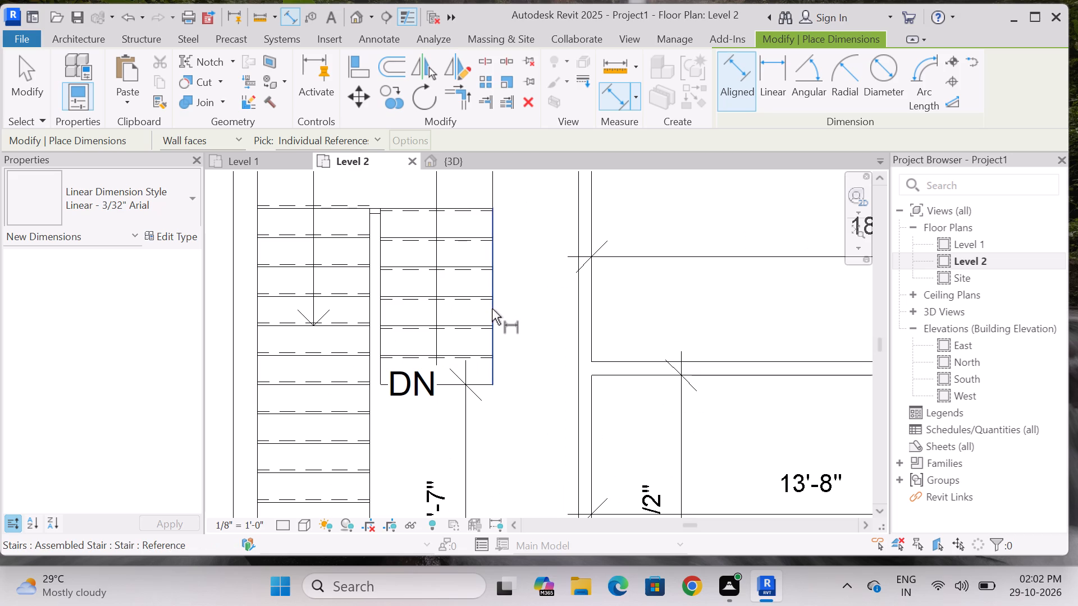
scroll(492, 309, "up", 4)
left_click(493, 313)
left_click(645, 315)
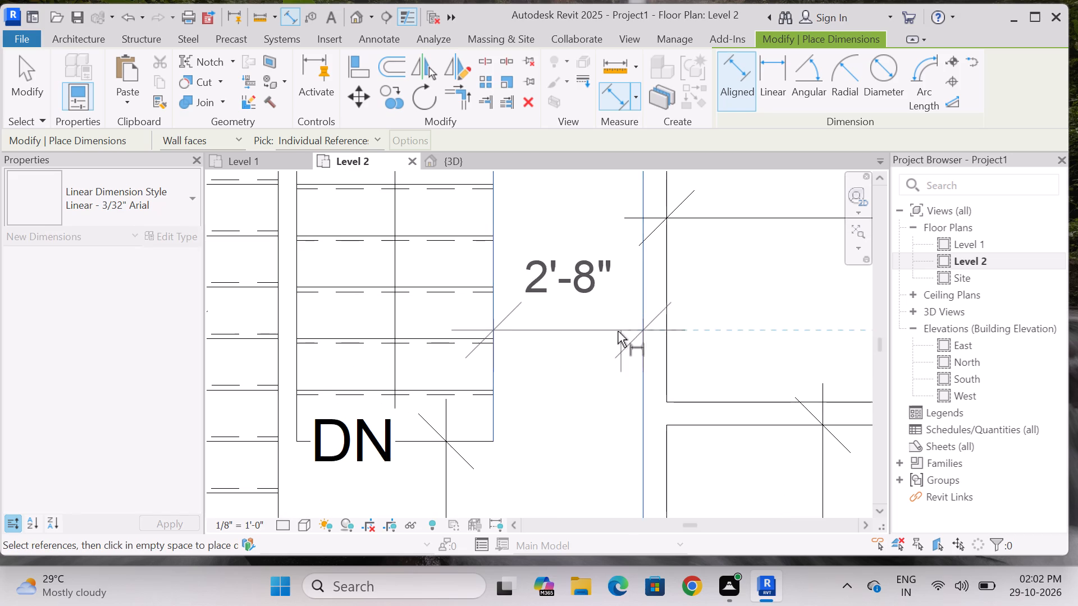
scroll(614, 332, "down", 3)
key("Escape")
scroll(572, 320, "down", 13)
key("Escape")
Shorten the wall between the staircase and the 18'-1" wide space by about 8', pulling its upper end down near the 13'-8" wide room.
scroll(576, 328, "up", 2)
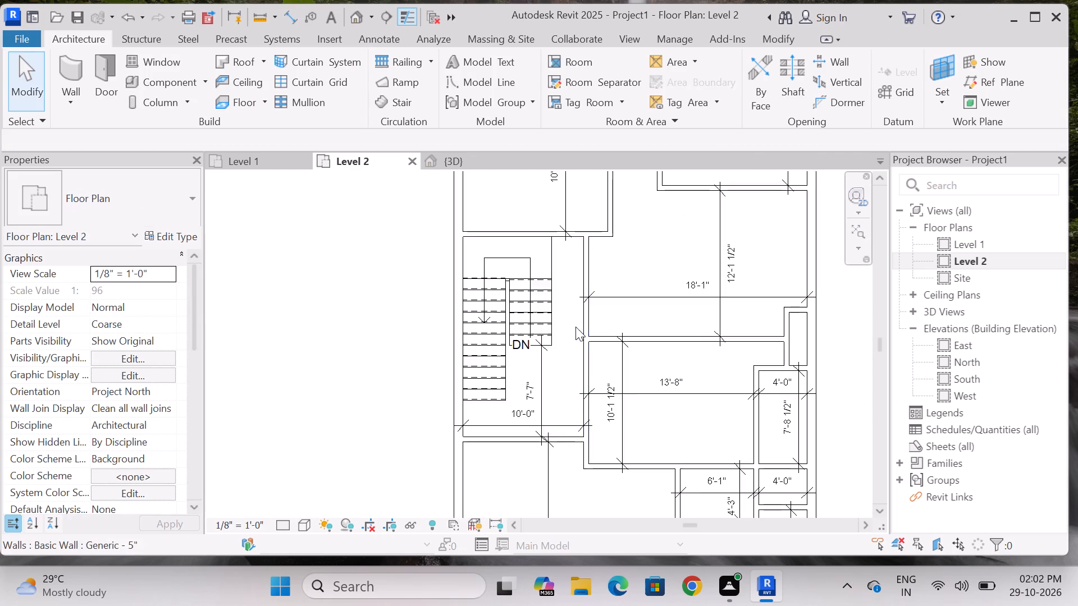
scroll(570, 324, "down", 5)
scroll(573, 329, "up", 8)
scroll(555, 352, "down", 7)
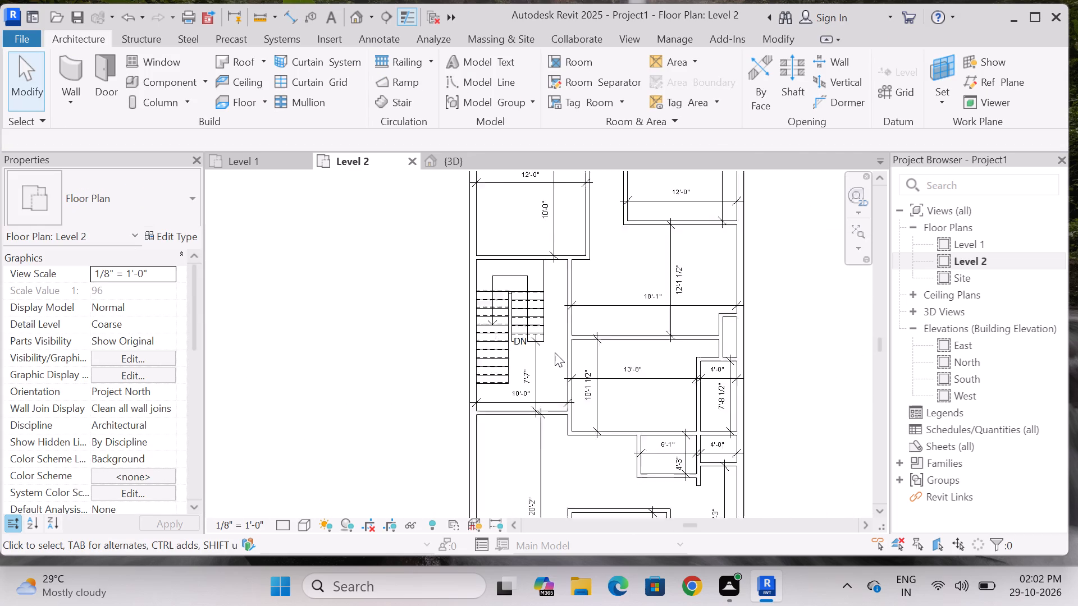
scroll(555, 352, "down", 1)
scroll(597, 321, "up", 4)
scroll(565, 307, "down", 2)
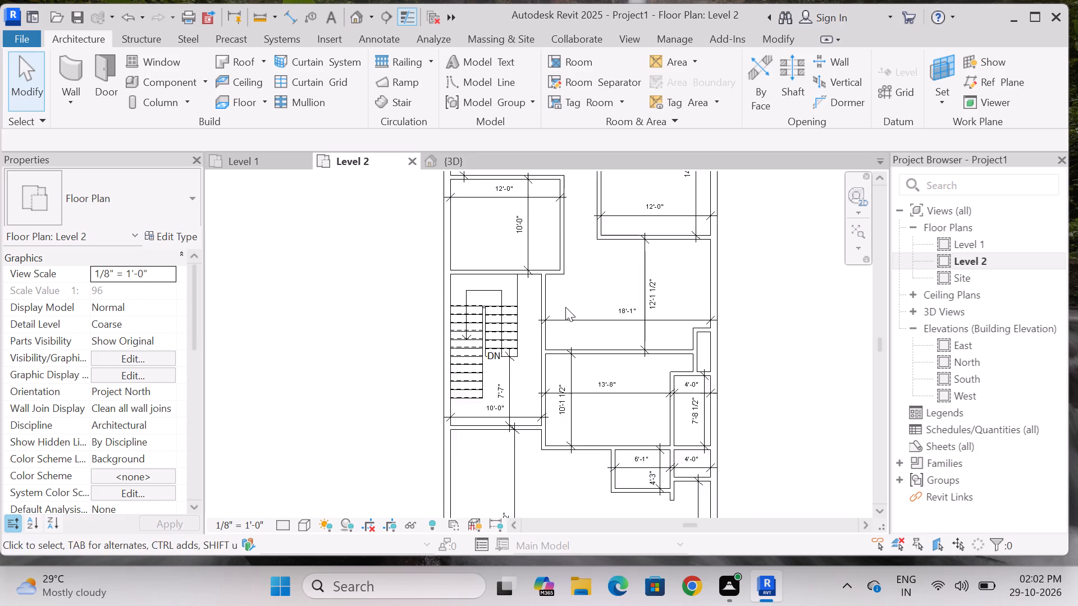
scroll(573, 340, "up", 3)
scroll(582, 406, "up", 2)
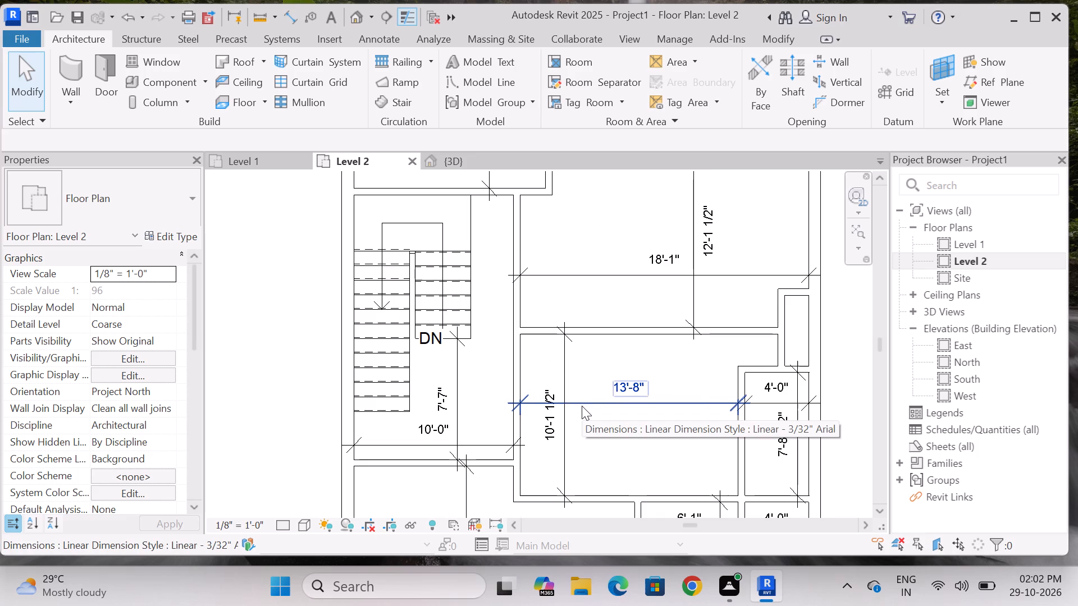
scroll(582, 406, "down", 3)
scroll(582, 406, "up", 3)
scroll(582, 406, "down", 3)
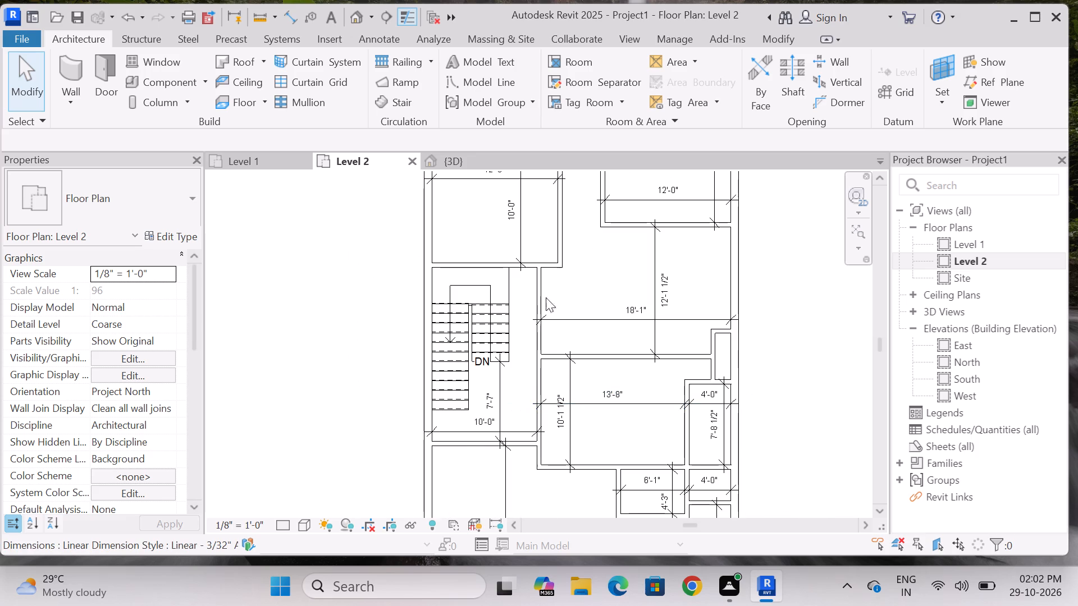
scroll(544, 287, "up", 2)
left_click(541, 294)
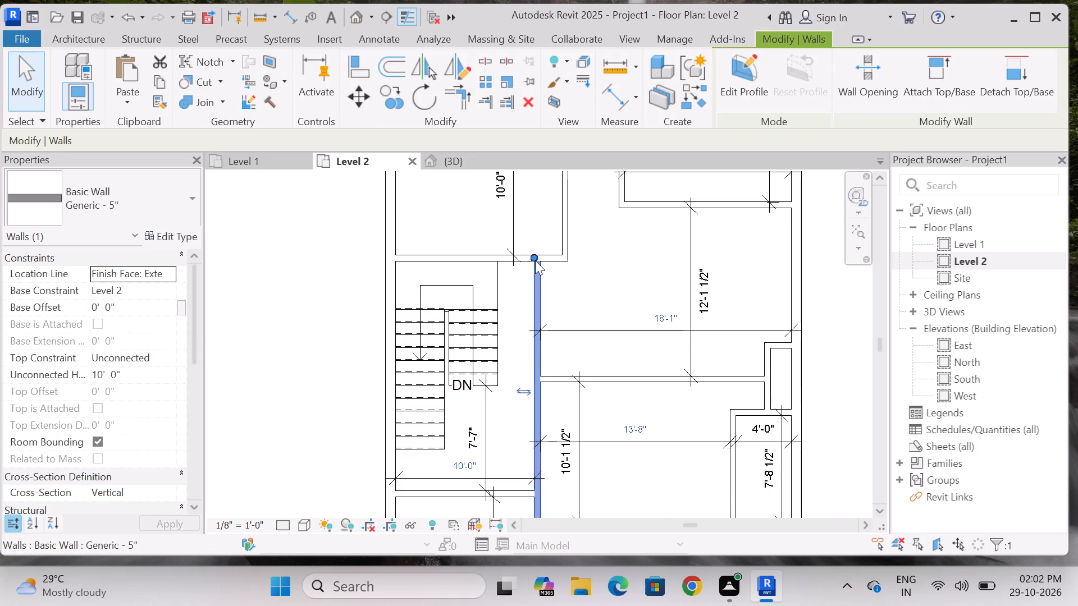
left_click_drag(535, 260, 534, 375)
key("Escape")
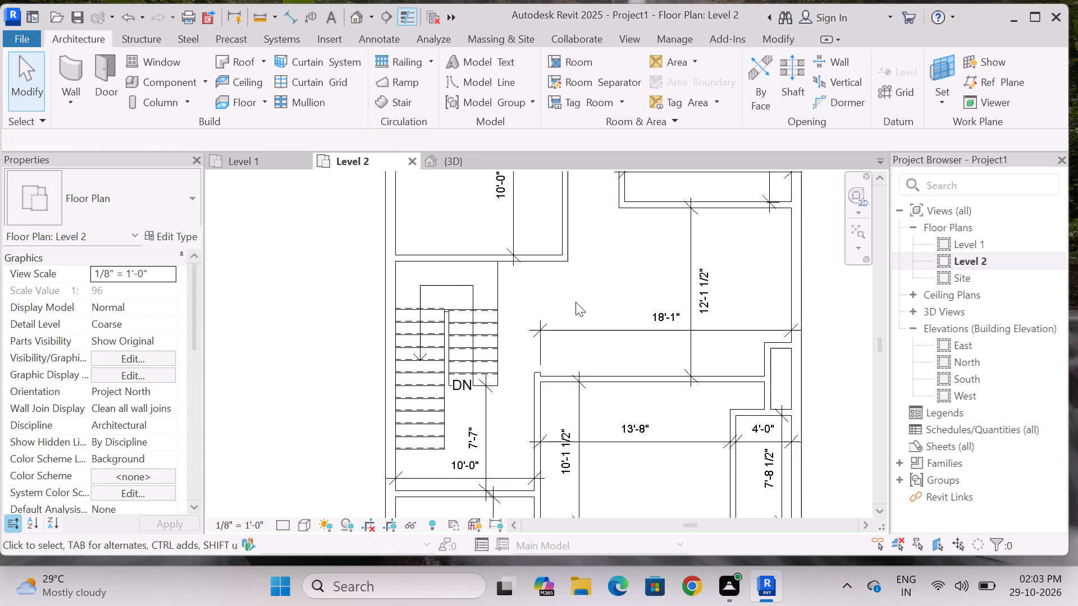
Trim the shortened wall and the horizontal wall above the 13'-8" wide room to a clean corner.
left_click(533, 369)
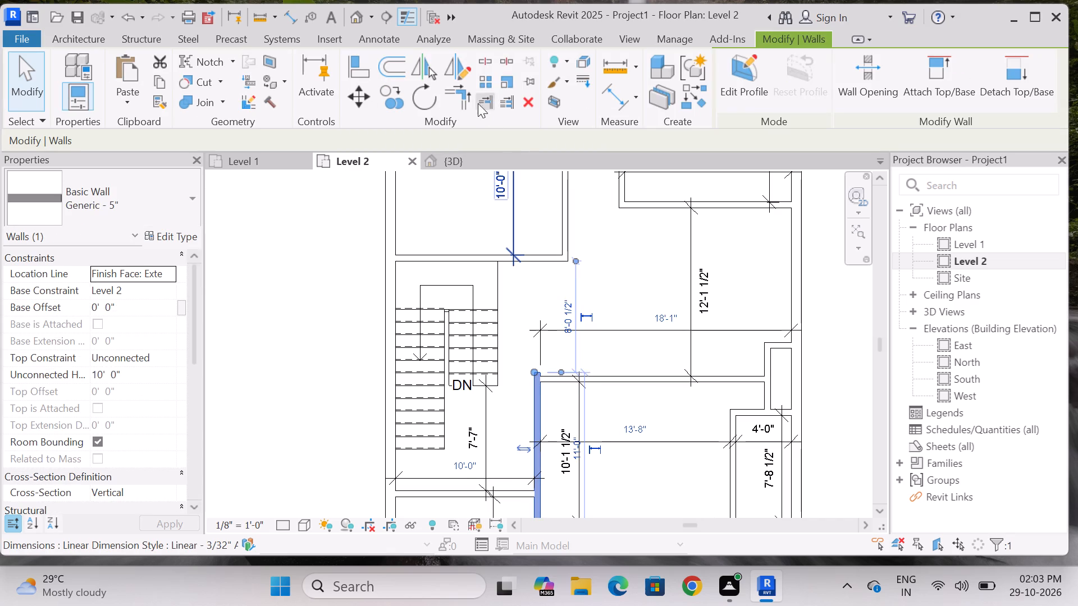
left_click(467, 93)
left_click(555, 377)
left_click(542, 402)
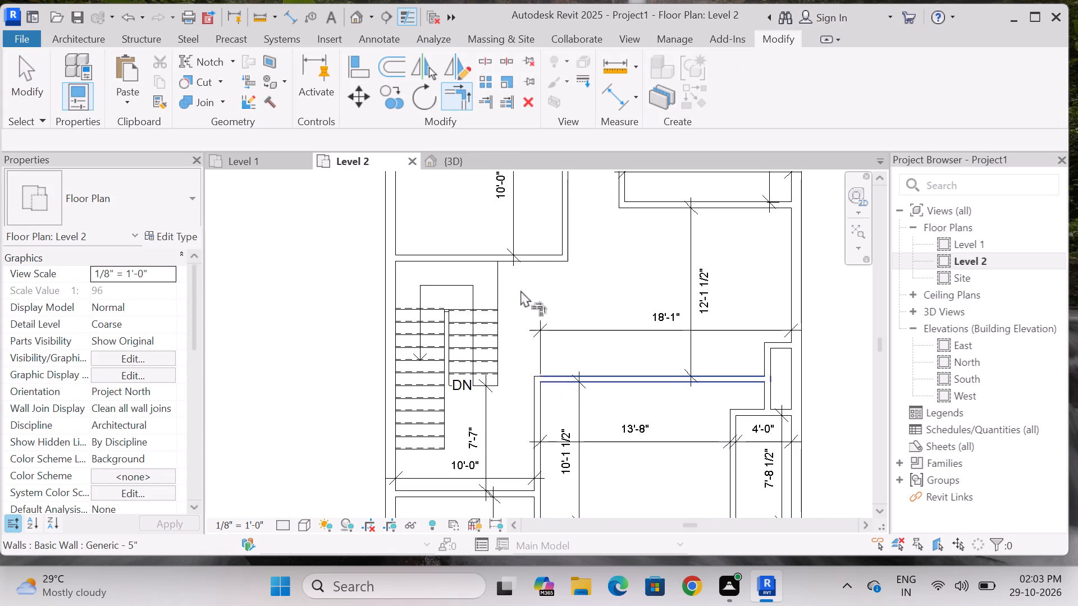
Draw a Generic - 5" wall 3'-6" beyond the shorter flight's outer edge, from the wall above the staircase down to the 13'-8" room's upper wall.
left_click(67, 36)
left_click_drag(76, 67, 81, 70)
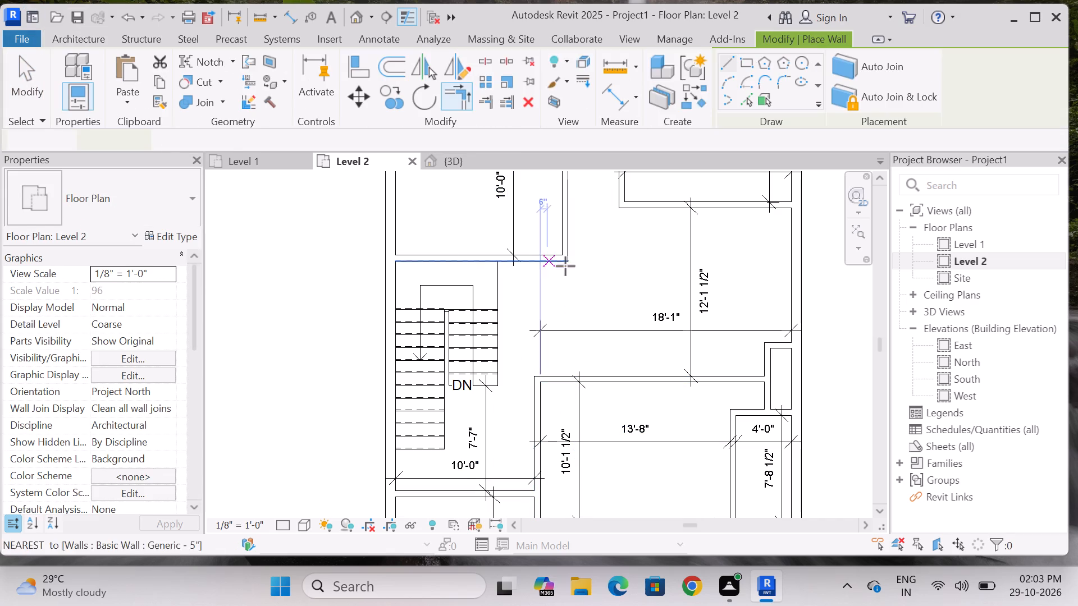
scroll(572, 293, "up", 4)
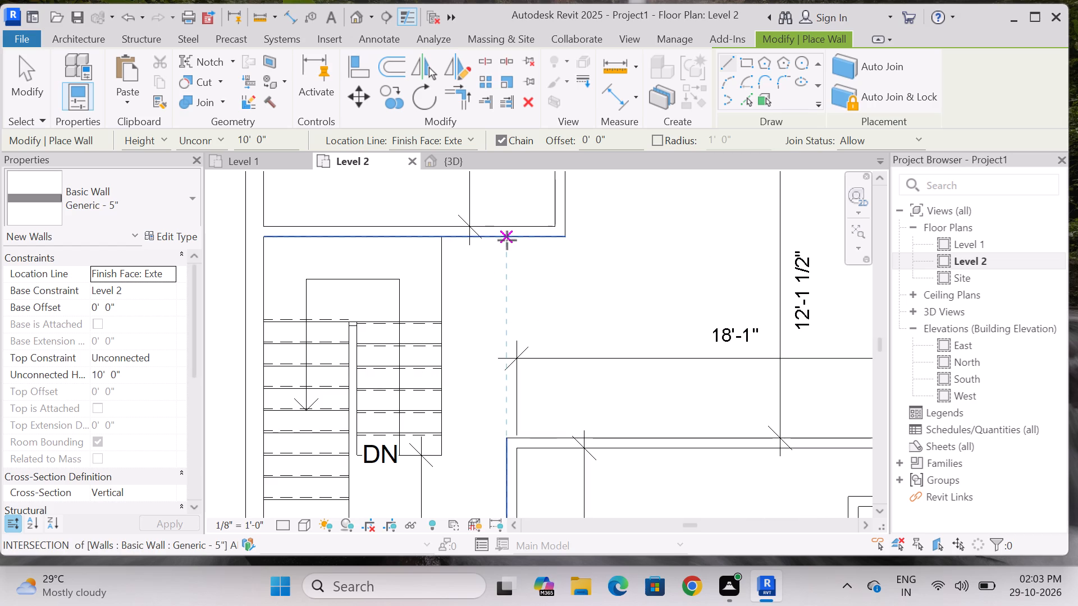
scroll(506, 242, "up", 3)
middle_click_drag(508, 252, 531, 314)
scroll(509, 320, "up", 2)
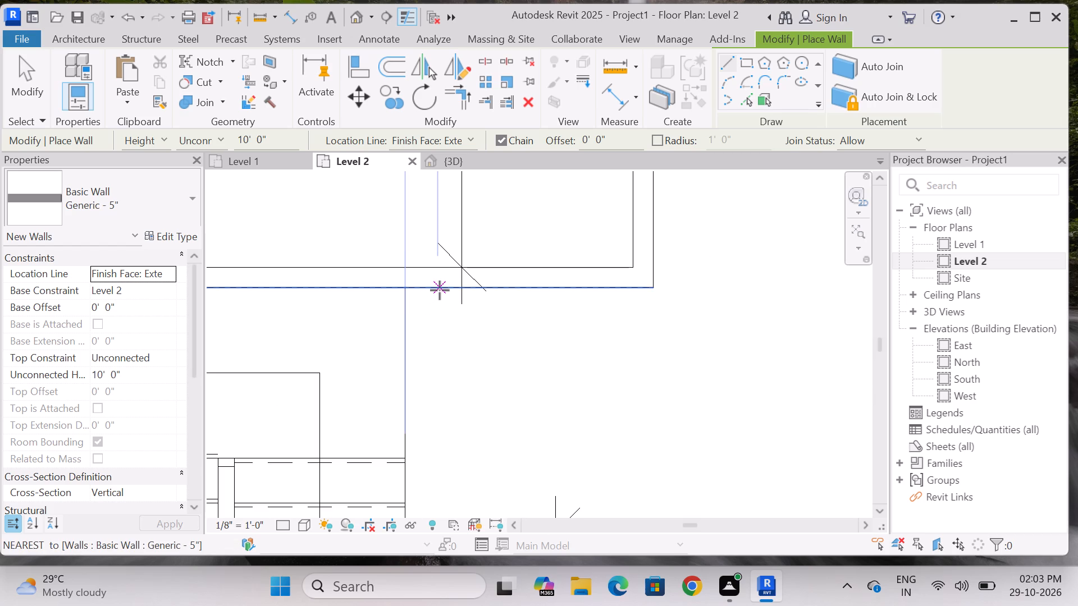
key("3")
key("apostrophe")
type("6\"")
key("Return")
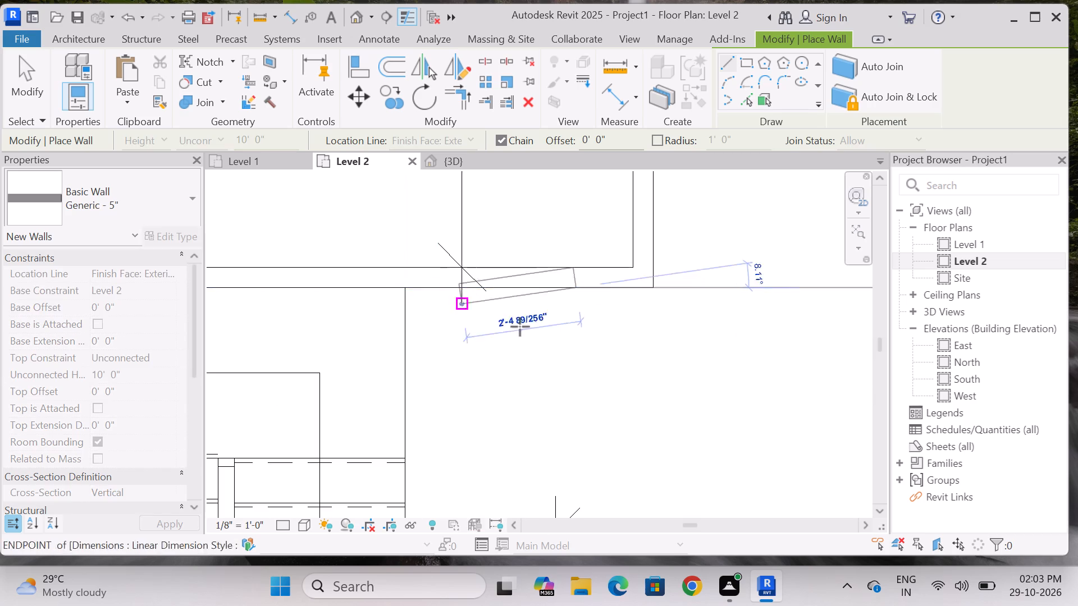
scroll(576, 361, "down", 3)
key("space")
scroll(573, 374, "down", 3)
middle_click_drag(575, 375, 565, 290)
scroll(564, 431, "up", 4)
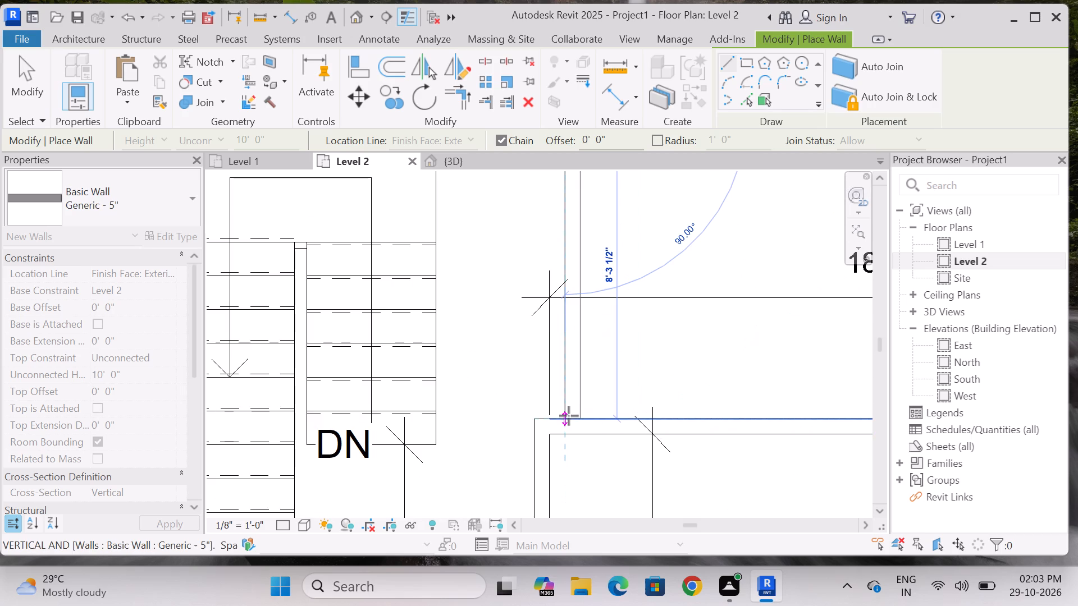
left_click(568, 417)
key("Escape")
scroll(540, 377, "down", 4)
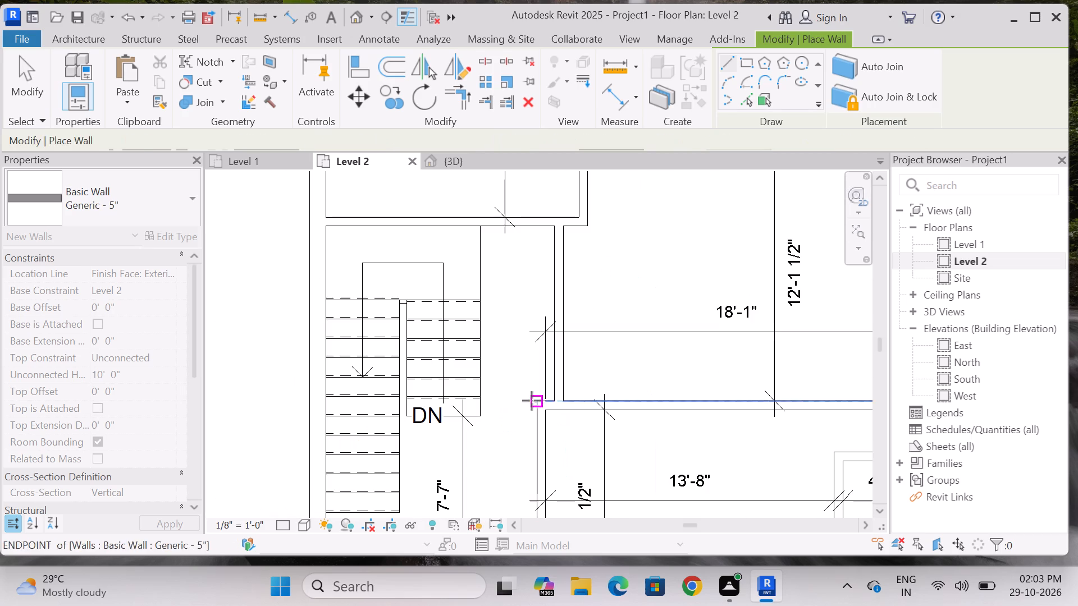
key("Escape")
scroll(524, 238, "down", 4)
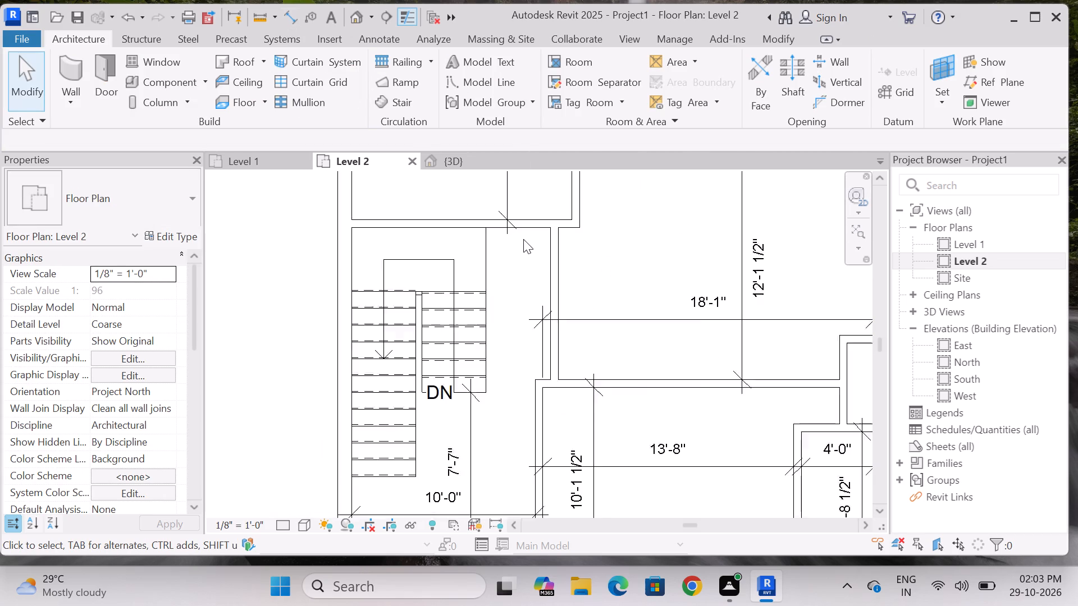
Dimension the clear width between the shorter flight's outer edge and the new wall beside the staircase.
scroll(517, 394, "up", 3)
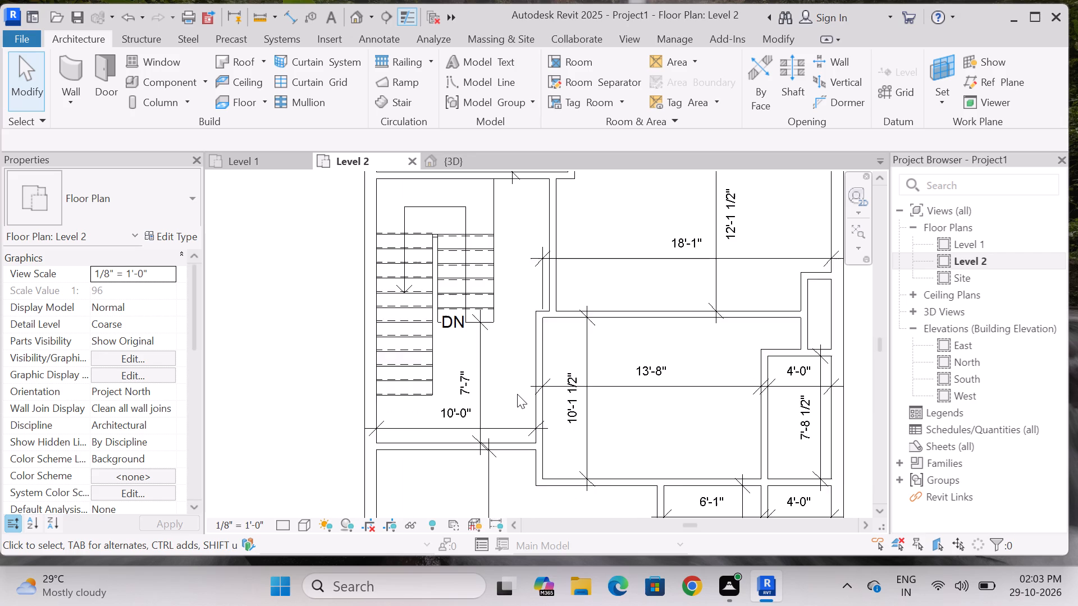
scroll(517, 394, "down", 4)
scroll(515, 273, "up", 3)
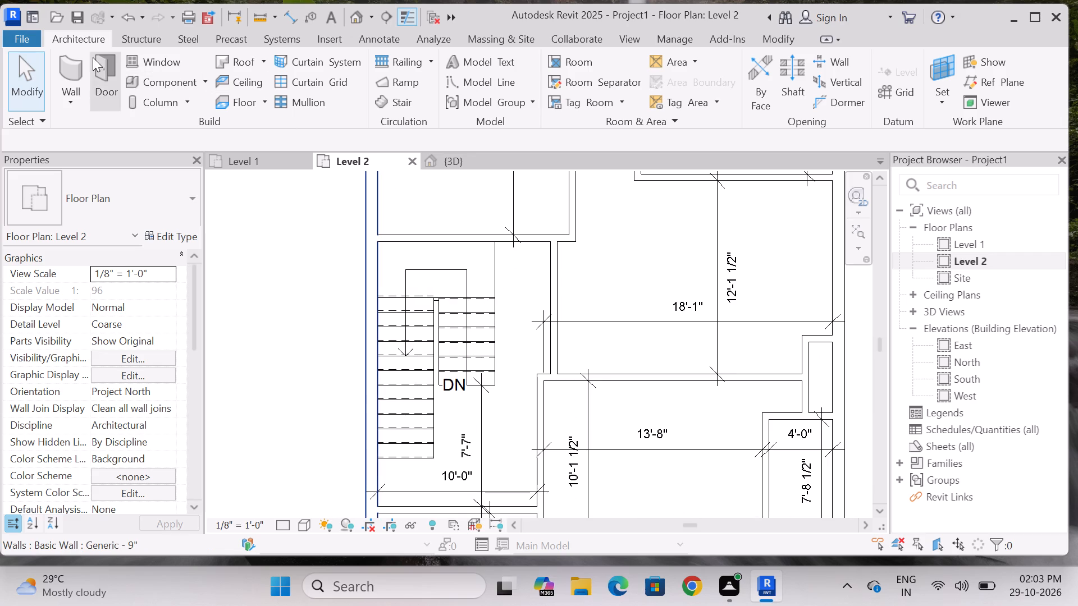
left_click(288, 20)
scroll(471, 235, "up", 4)
left_click(516, 279)
left_click(608, 279)
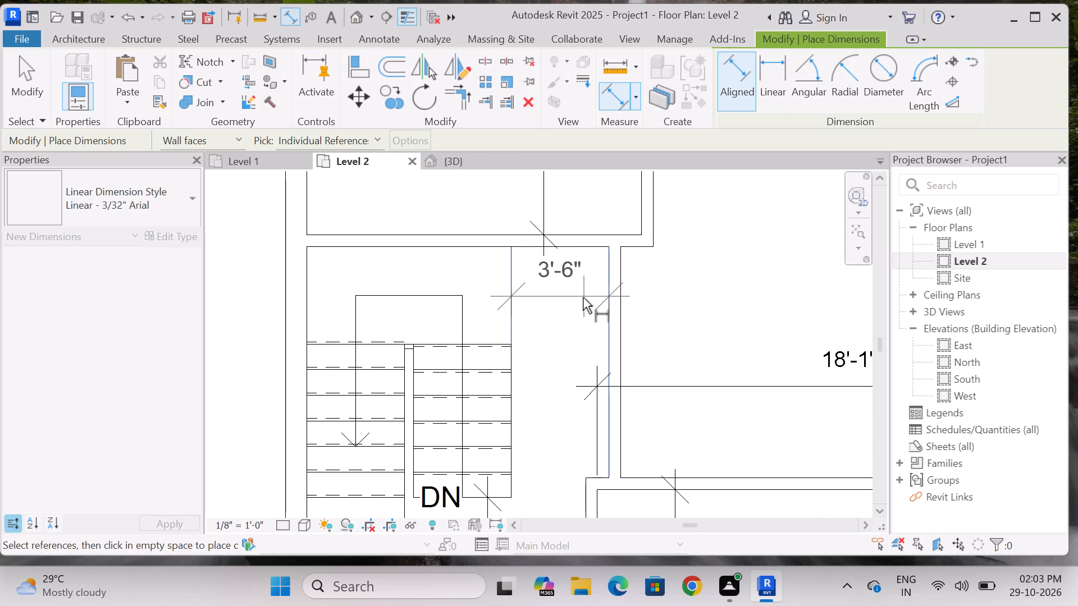
left_click(572, 306)
key("Escape")
scroll(569, 210, "down", 5)
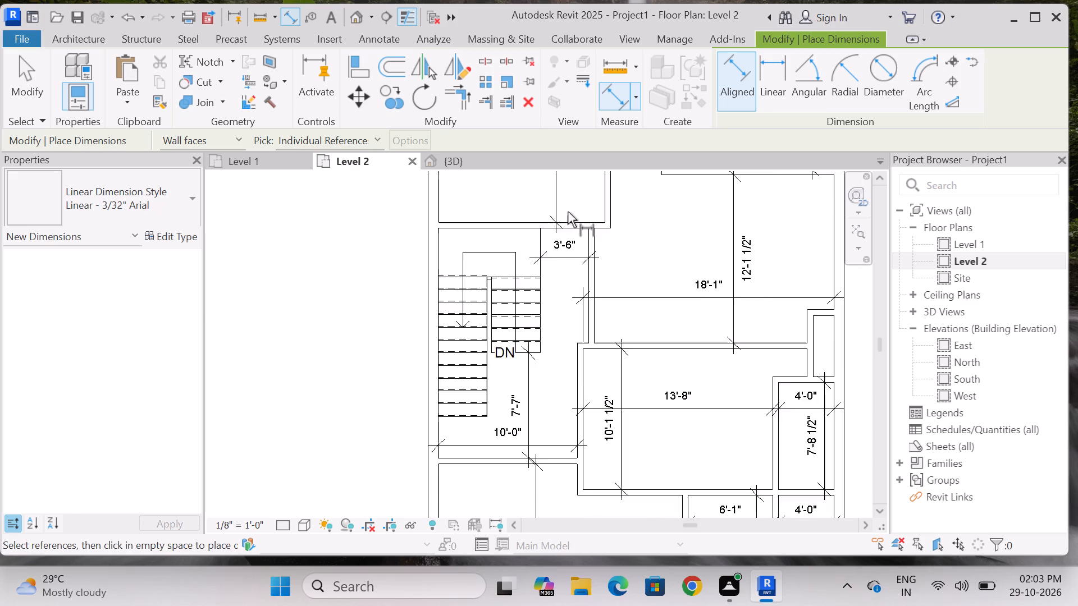
Delete the 18'-1" width dimension that crosses the new wall beside the staircase.
scroll(568, 212, "down", 4)
scroll(551, 328, "up", 9)
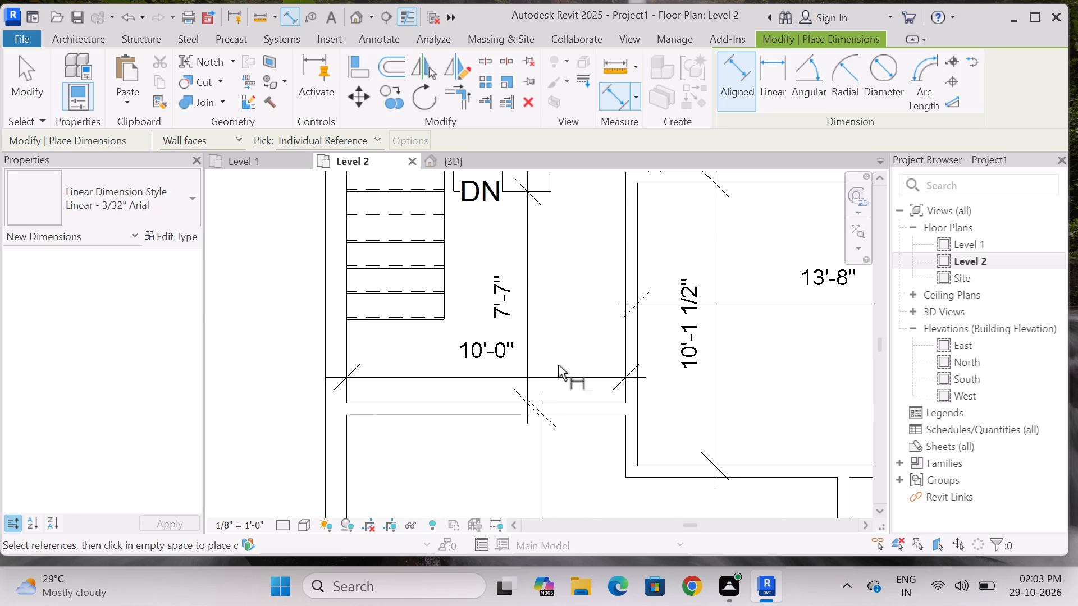
scroll(534, 370, "down", 4)
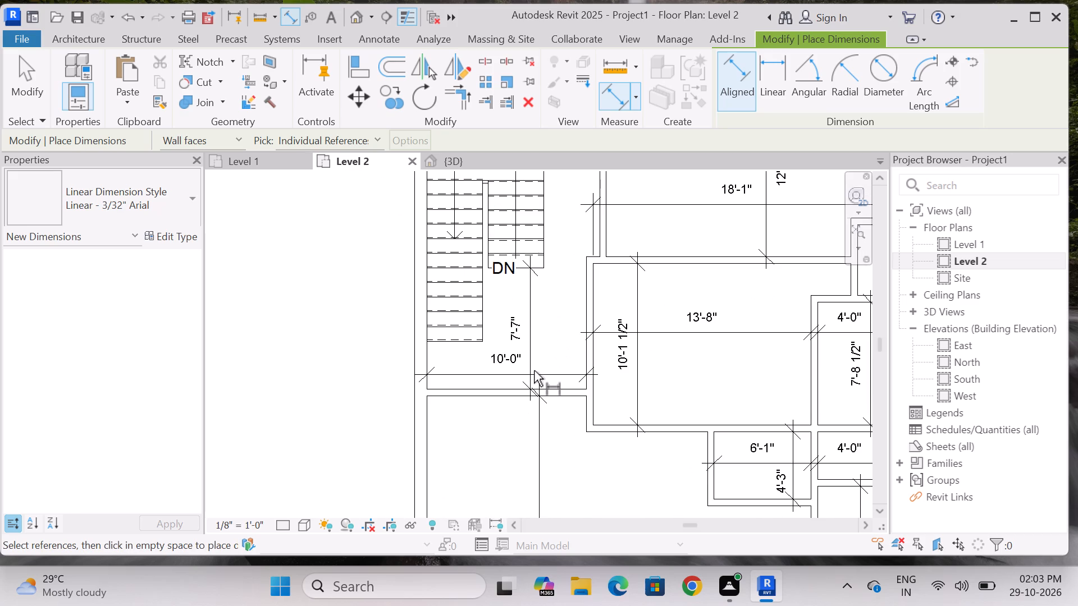
scroll(533, 371, "down", 3)
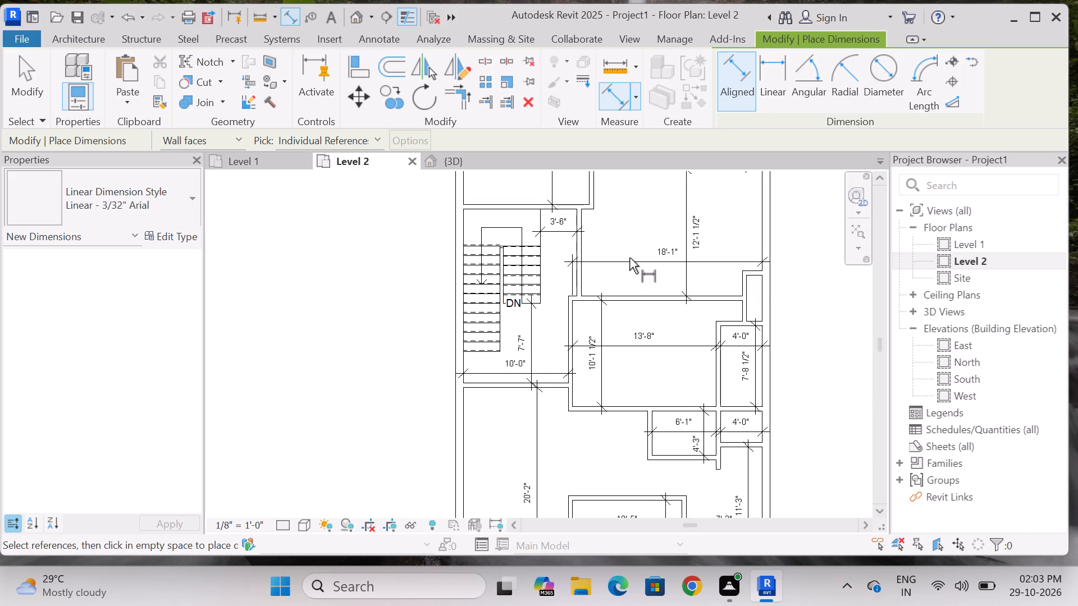
scroll(629, 258, "up", 6)
scroll(536, 311, "down", 5)
scroll(619, 281, "up", 4)
key("Escape")
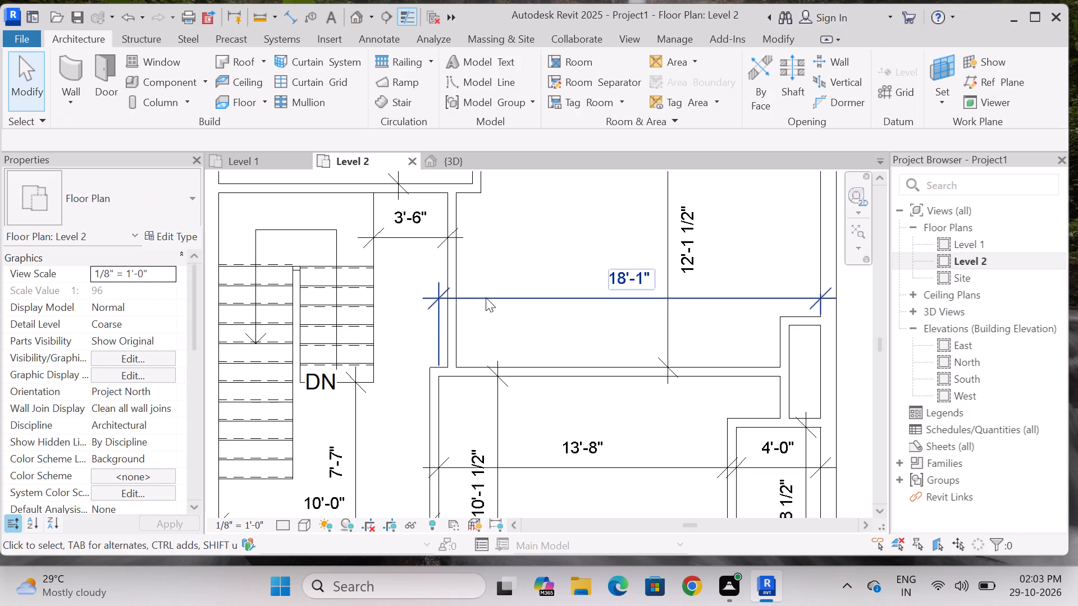
left_click(487, 297)
key("Delete")
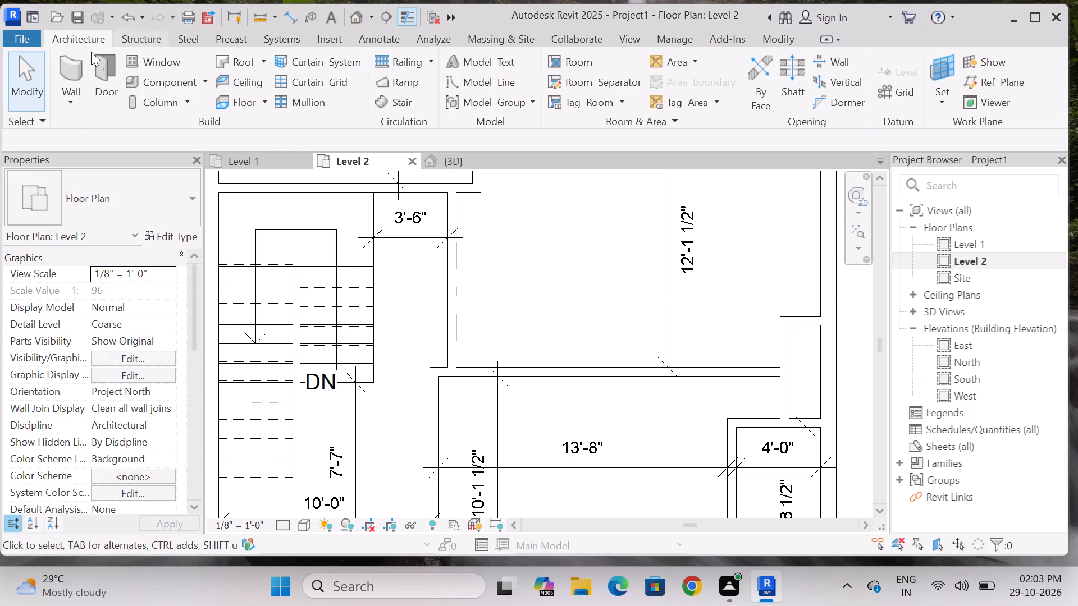
Dimension the clear width of the space above the 13'-8" wide room, from the new wall's inner face to the opposite outer wall.
left_click(79, 70)
left_click(288, 13)
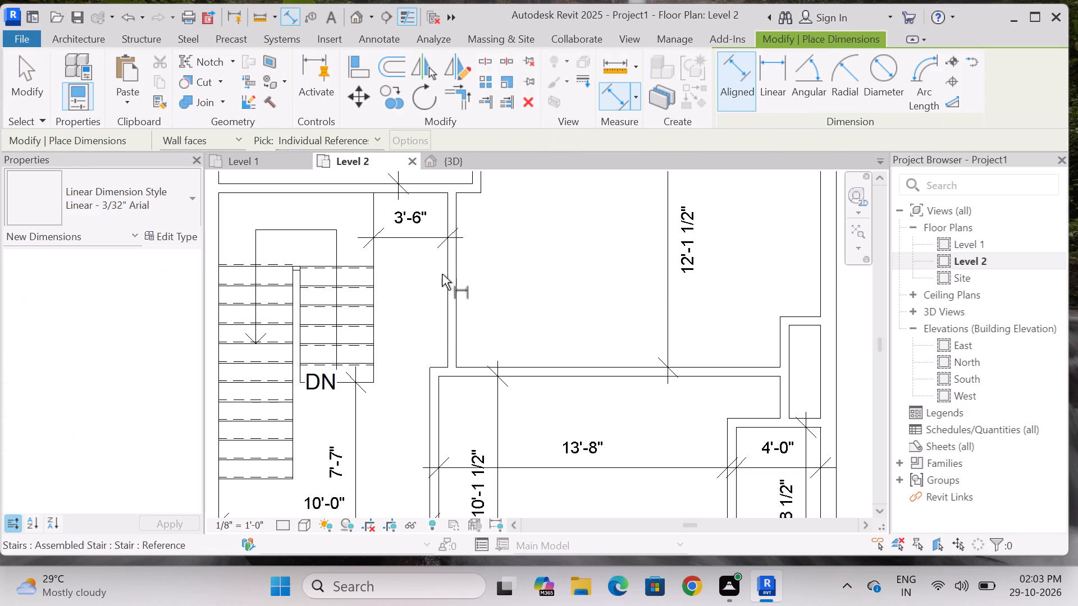
left_click(459, 274)
left_click(821, 251)
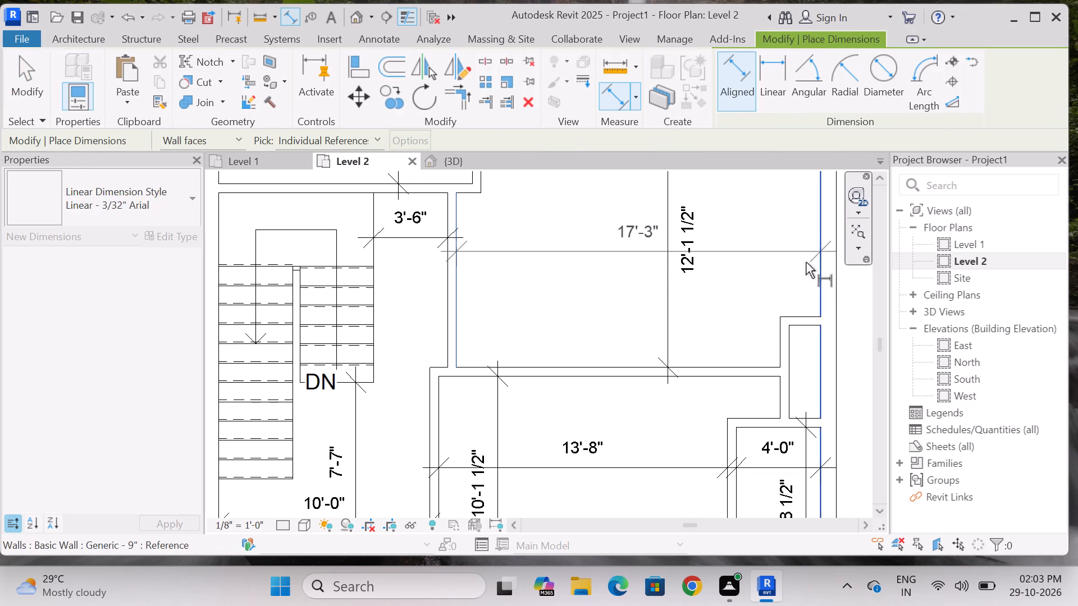
left_click(728, 332)
key("Escape")
scroll(572, 311, "down", 4)
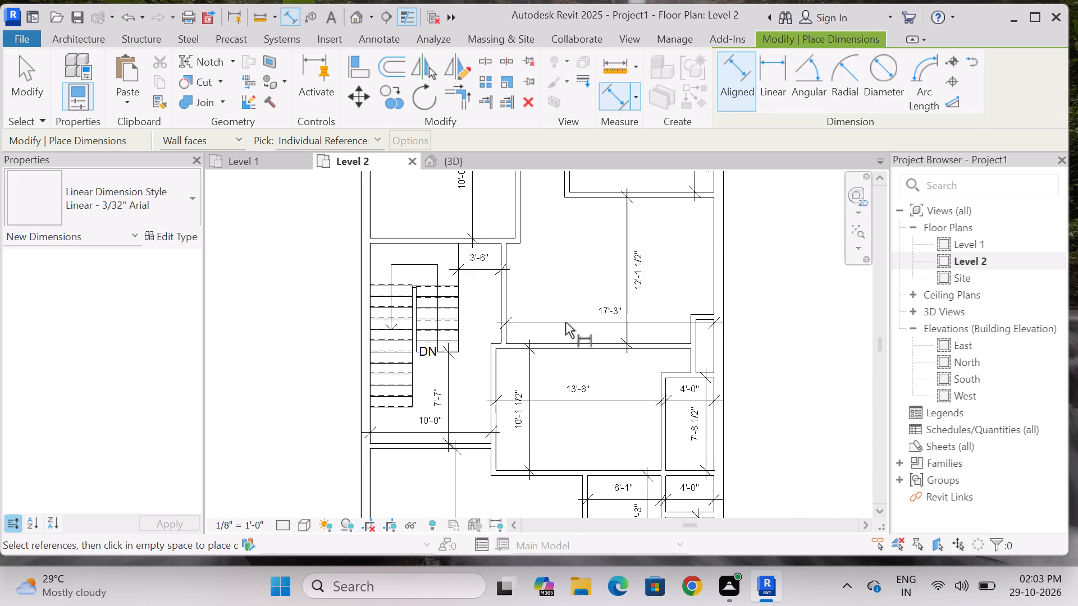
scroll(564, 322, "down", 6)
key("Escape")
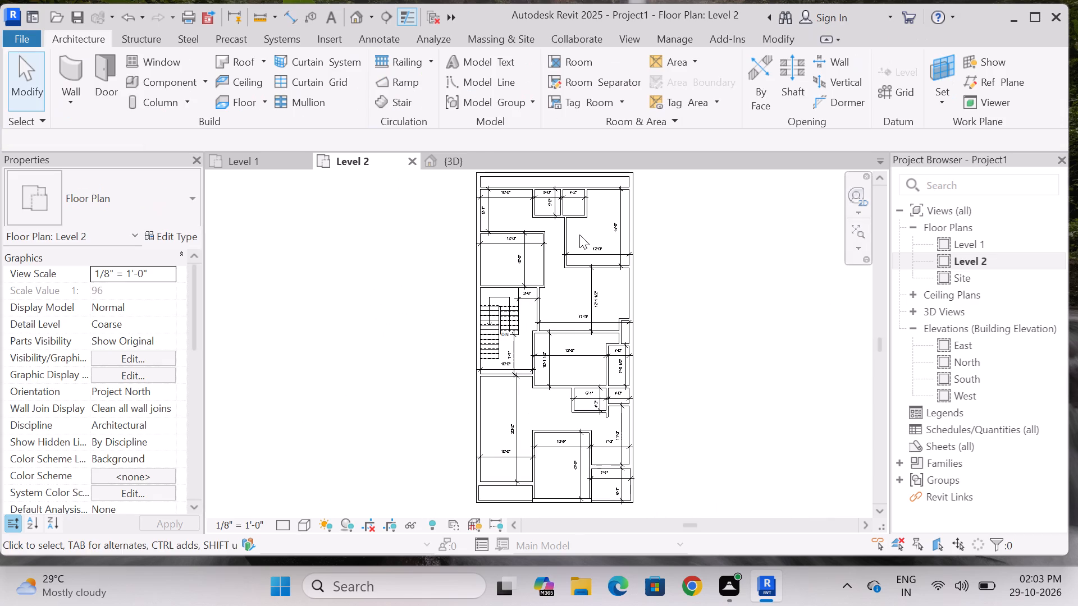
Dimension the clear width and length of the narrow space below the 20'-2" long room at the plan's lower edge.
scroll(579, 235, "down", 3)
scroll(567, 419, "up", 9)
scroll(448, 406, "up", 4)
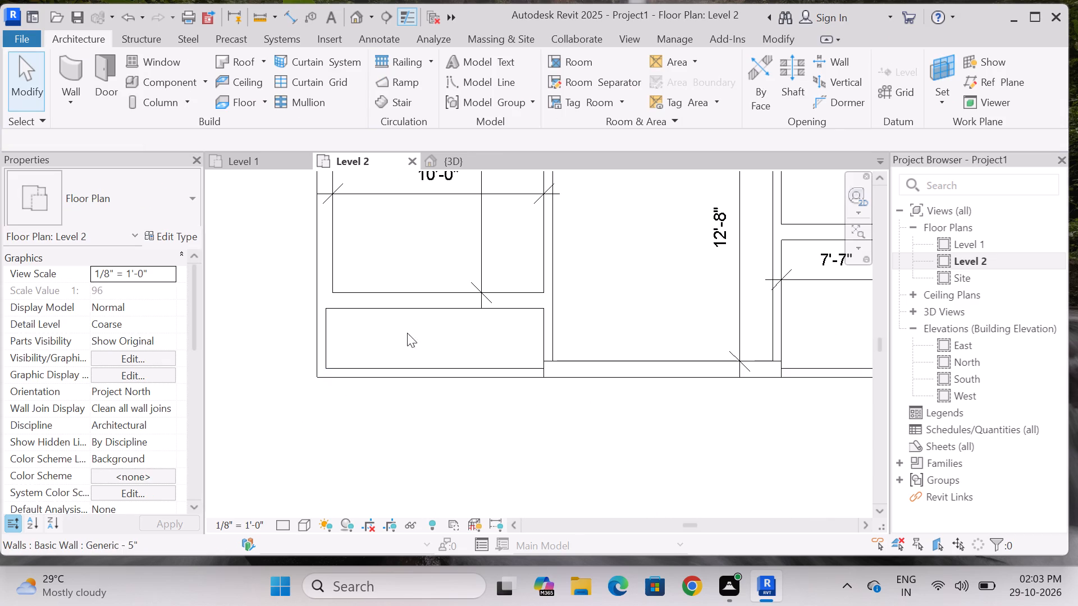
left_click(286, 20)
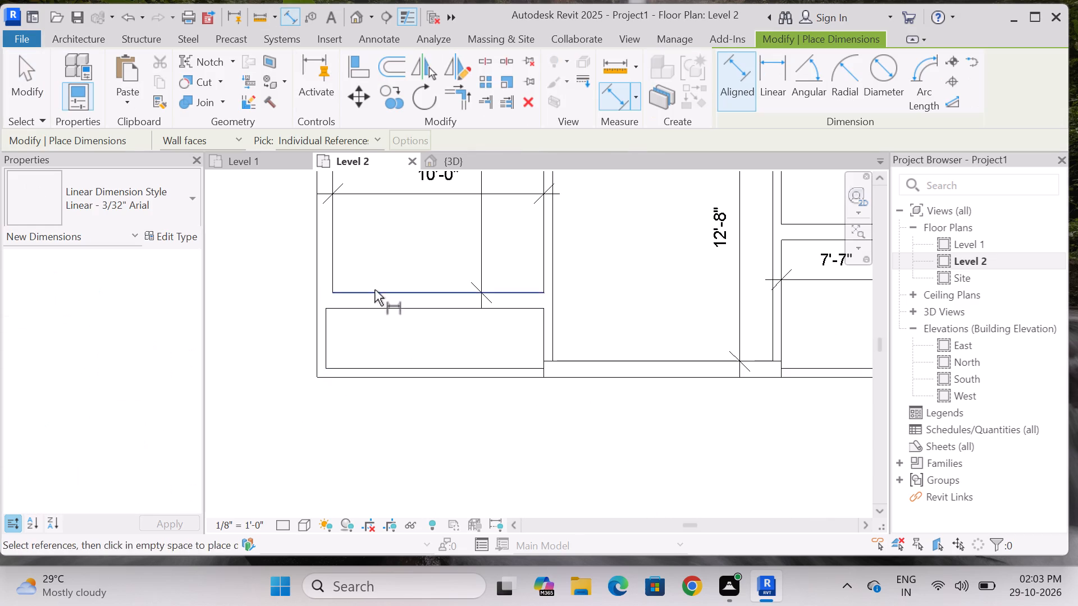
left_click_drag(330, 337, 340, 337)
left_click(541, 339)
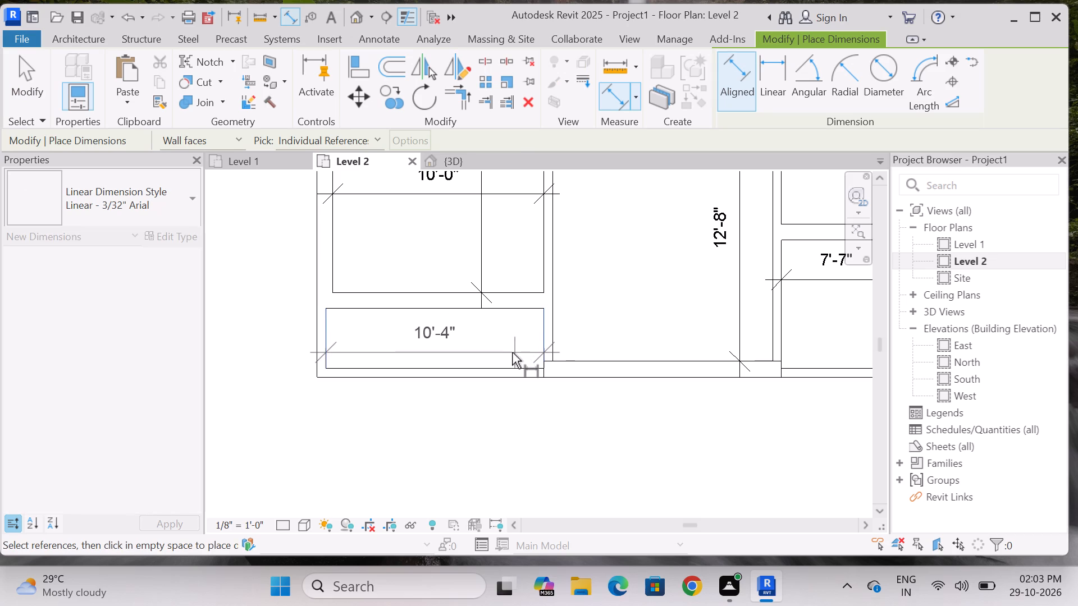
left_click(507, 357)
key("Escape")
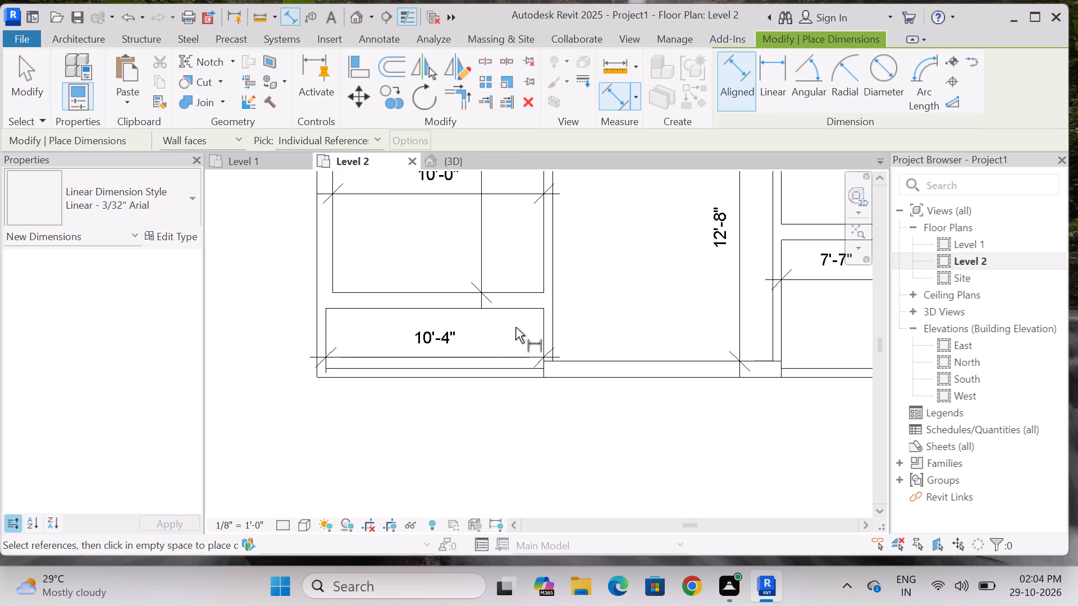
left_click(510, 315)
left_click(506, 368)
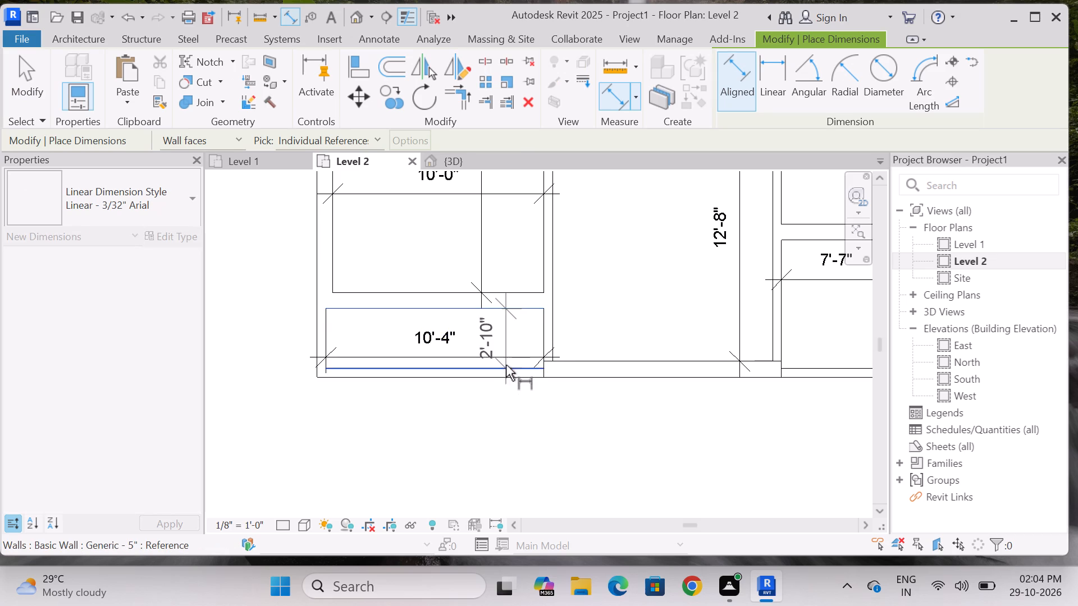
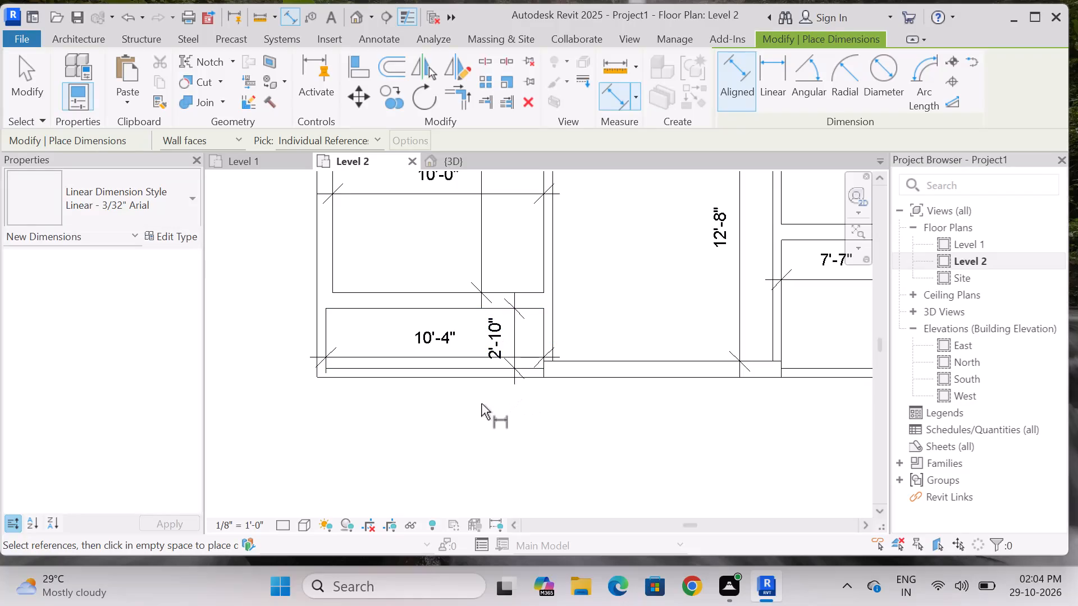
Move the 2'-10" dimension's text closer to its dimension line in the narrow 10'-4" long space.
scroll(473, 399, "up", 3)
key("Escape")
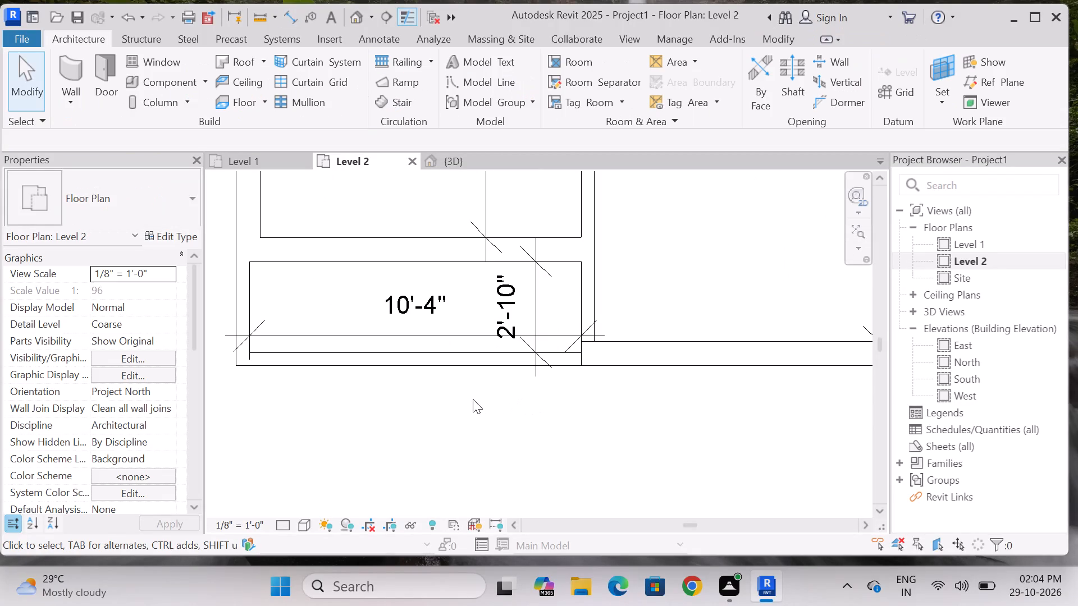
left_click(509, 306)
scroll(509, 306, "up", 3)
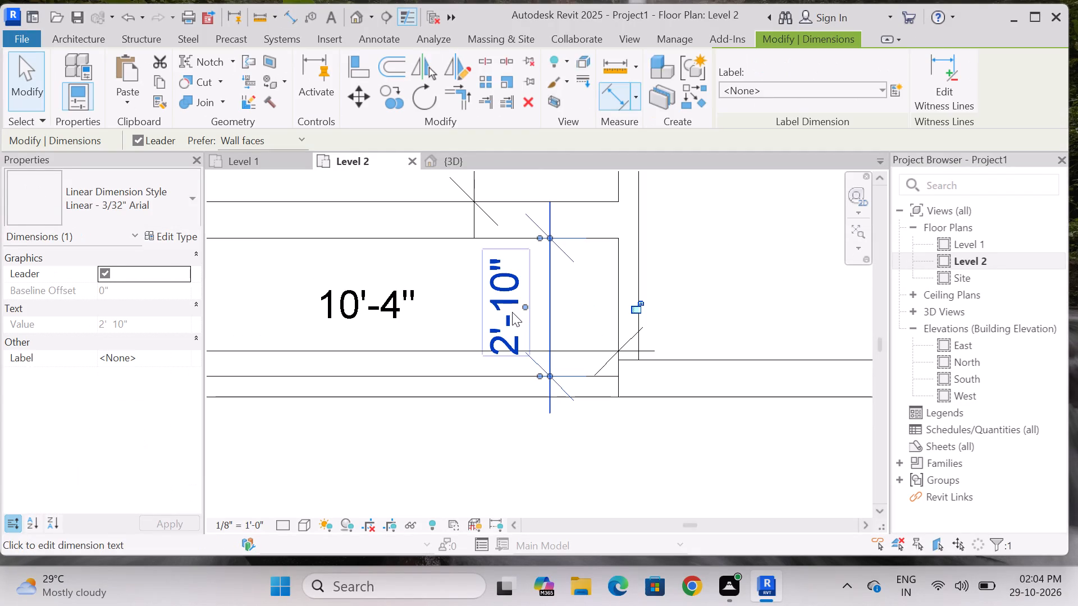
left_click_drag(522, 306, 541, 295)
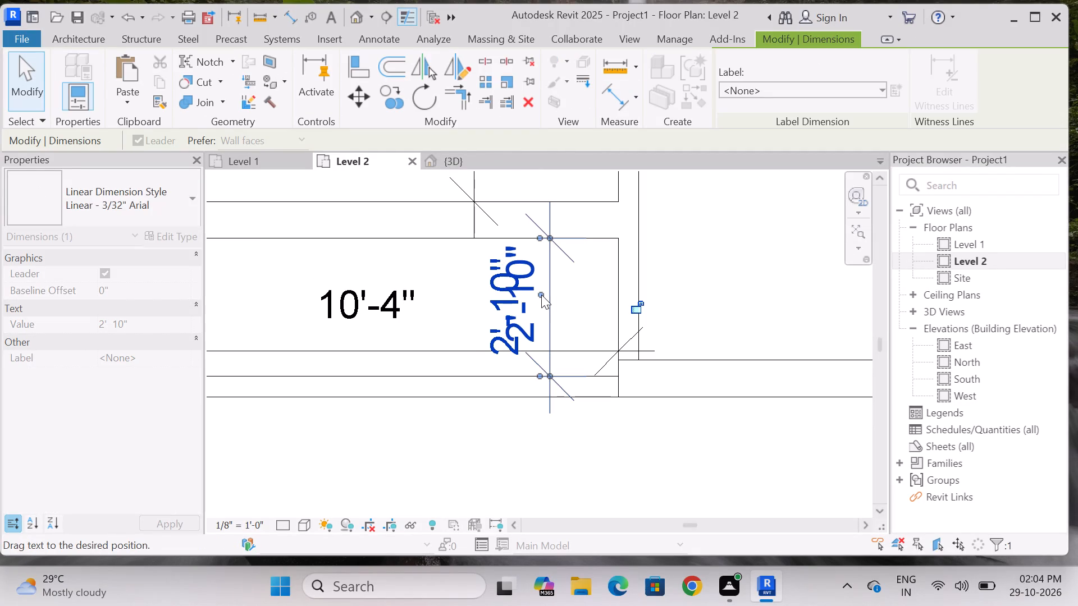
left_click_drag(541, 295, 543, 290)
key("Escape")
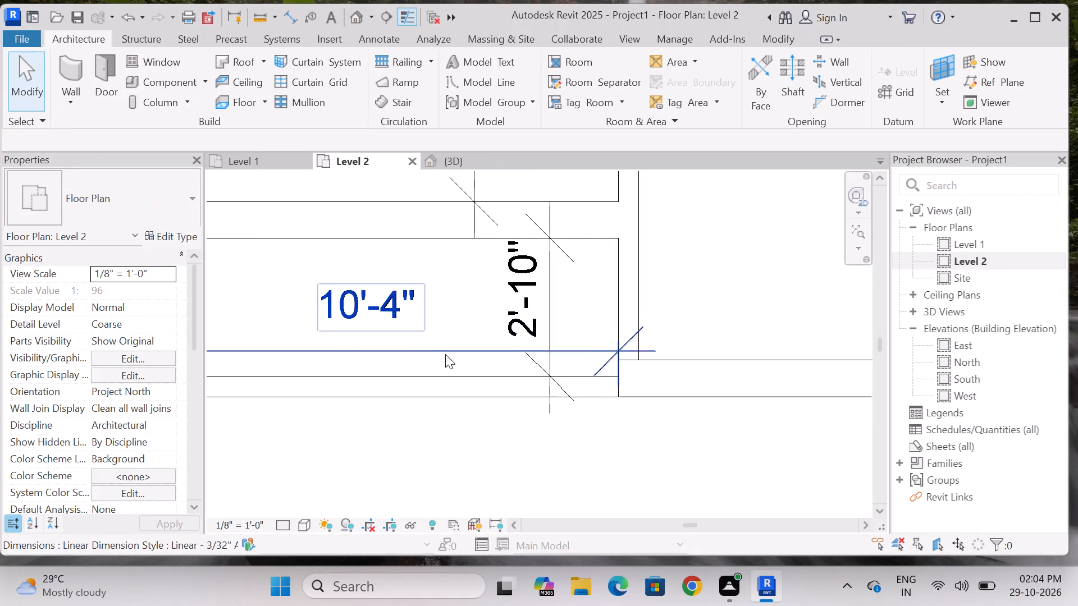
Set the witness line control of the Linear - 3/32" Arial dimension style to Fixed to Dimension Line.
scroll(438, 351, "down", 2)
scroll(409, 407, "down", 3)
scroll(458, 378, "down", 3)
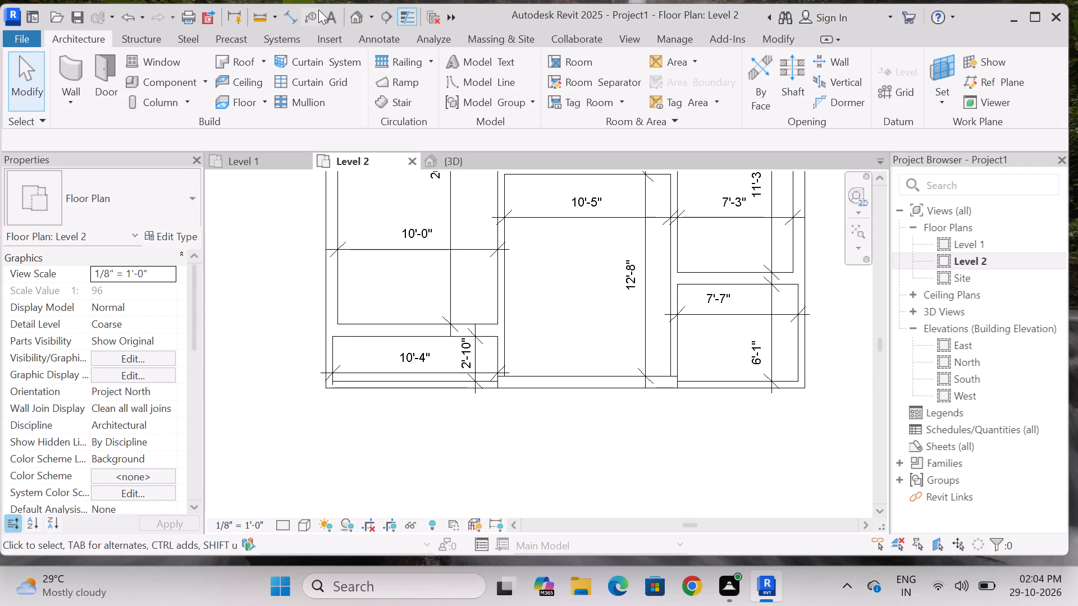
left_click(291, 17)
left_click(147, 233)
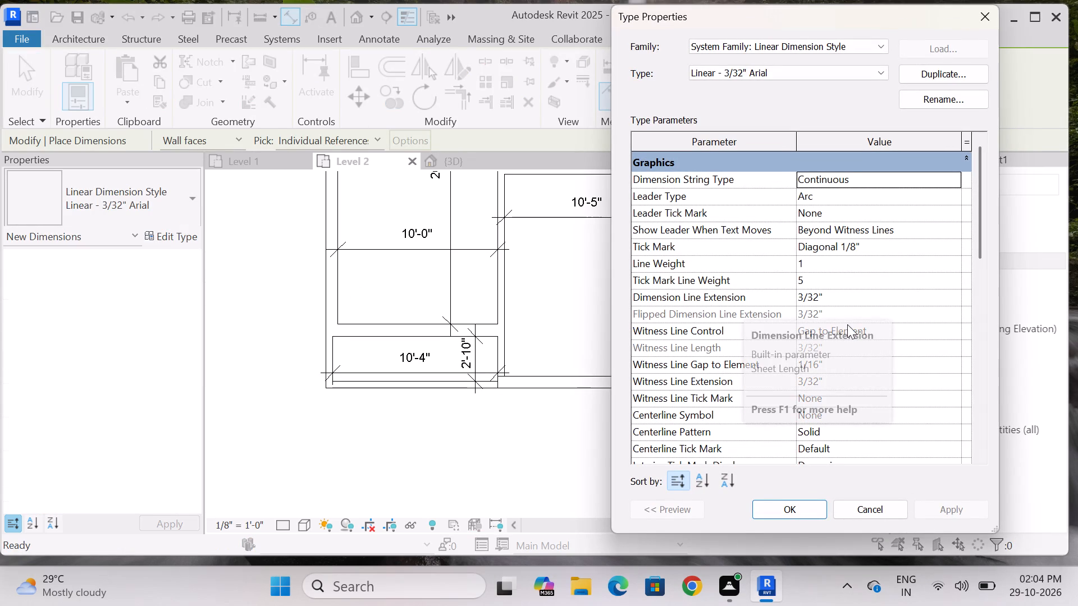
scroll(847, 324, "down", 1)
left_click(862, 296)
left_click(952, 292)
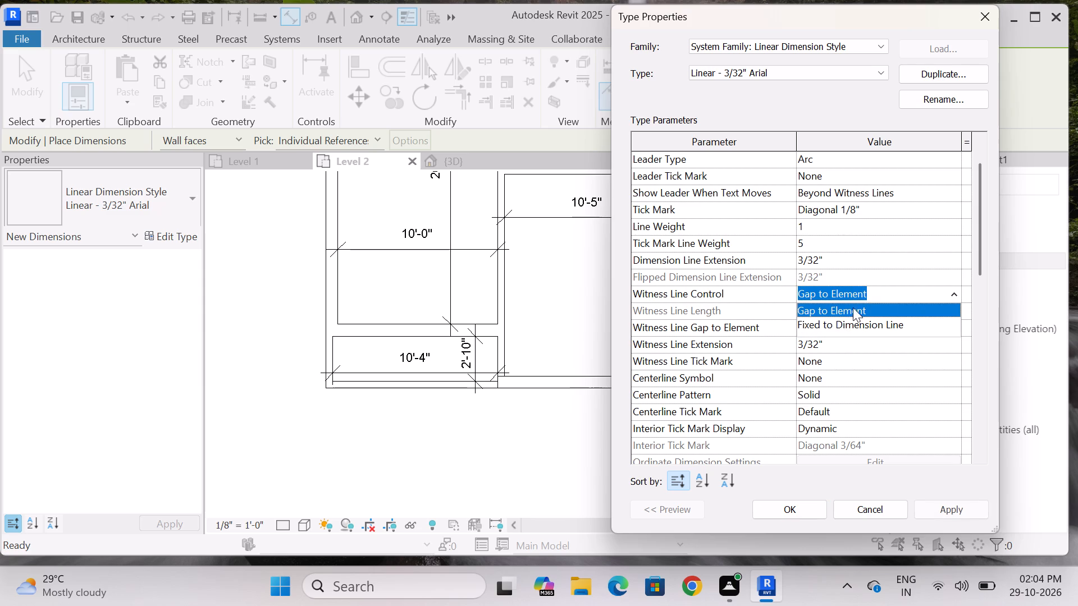
left_click(838, 327)
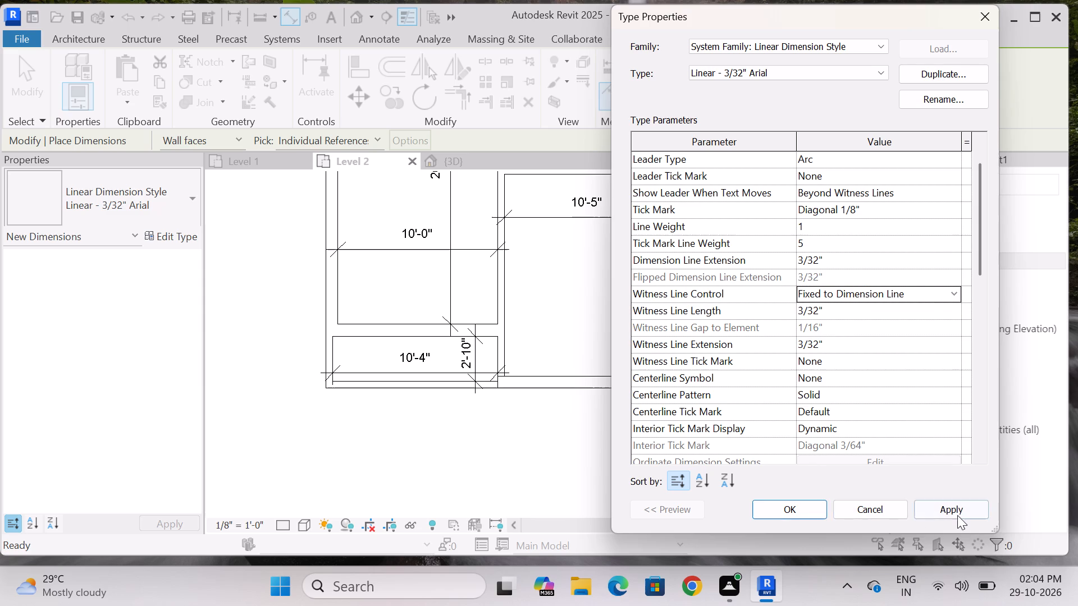
left_click(956, 514)
left_click(806, 513)
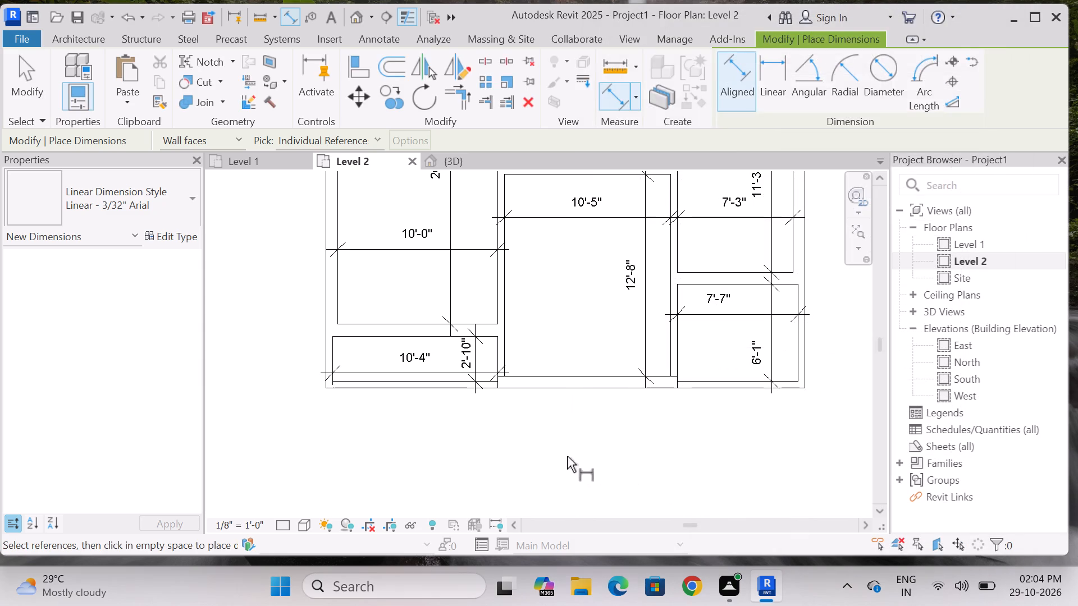
key("Escape")
Change the Linear - 3/32" Arial dimension style's color to dark red, RGB 128-000-000.
left_click(412, 235)
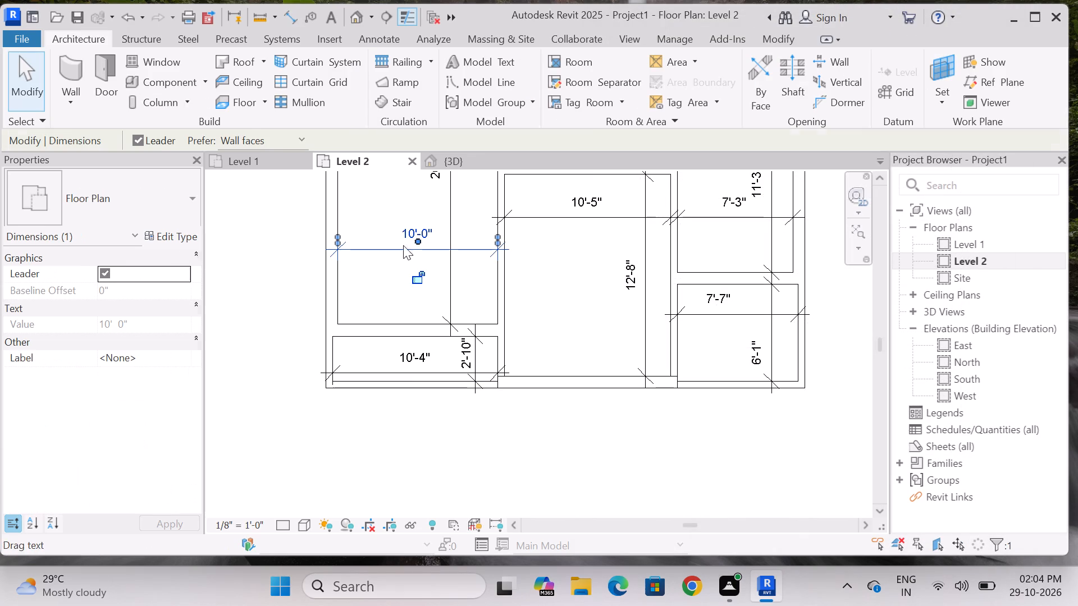
left_click(167, 234)
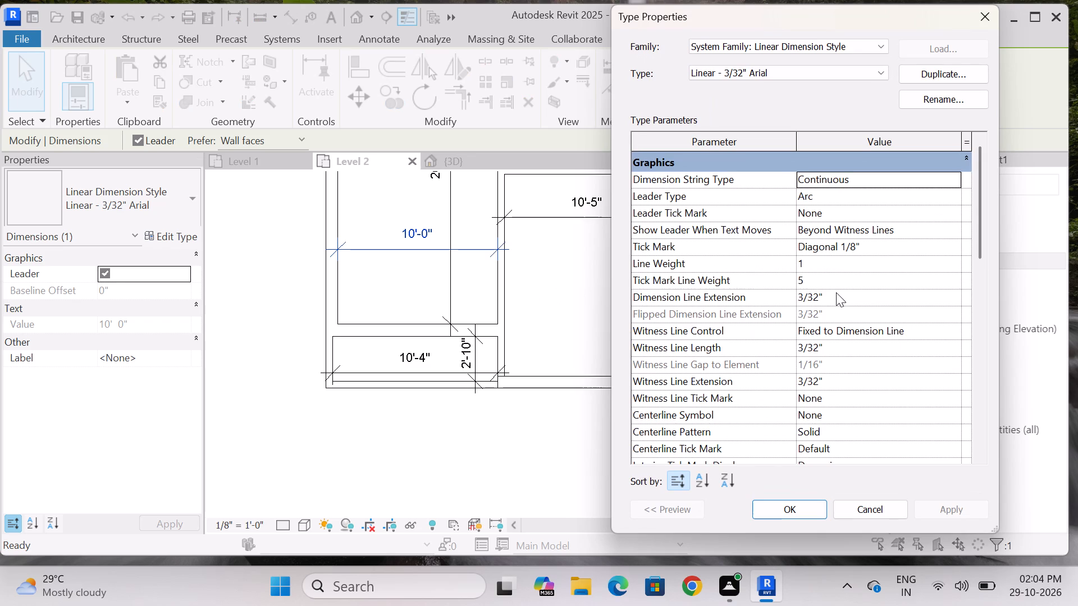
scroll(836, 292, "down", 3)
left_click(805, 379)
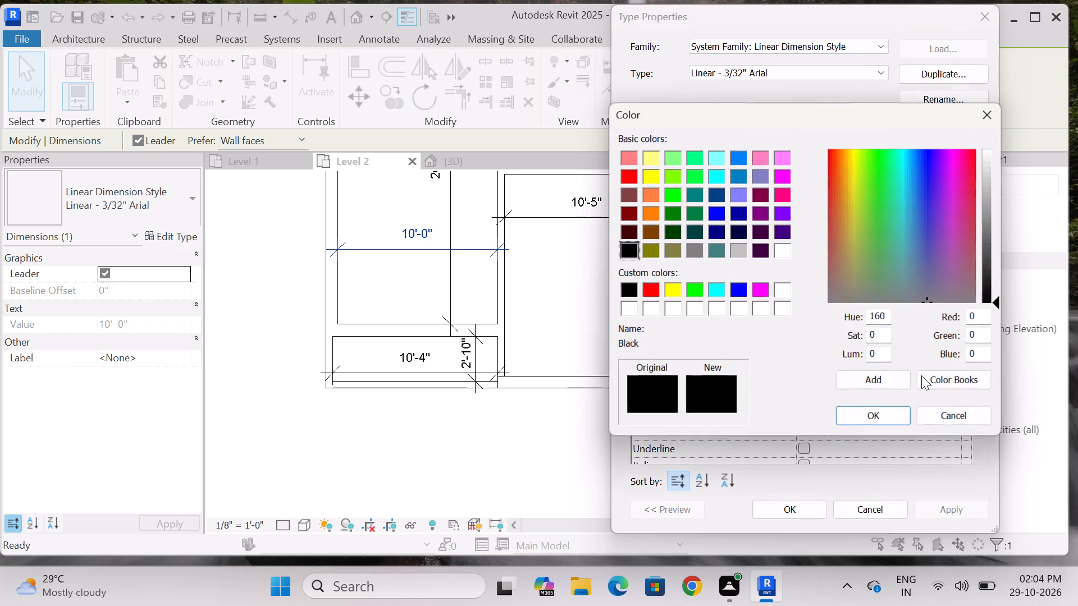
left_click(627, 217)
left_click(895, 416)
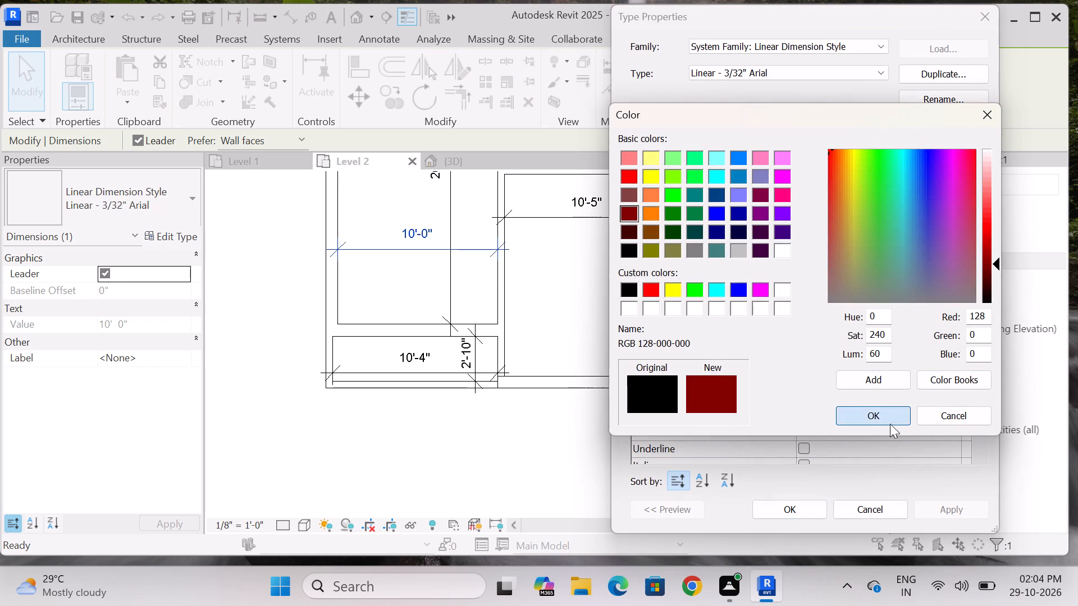
left_click(949, 508)
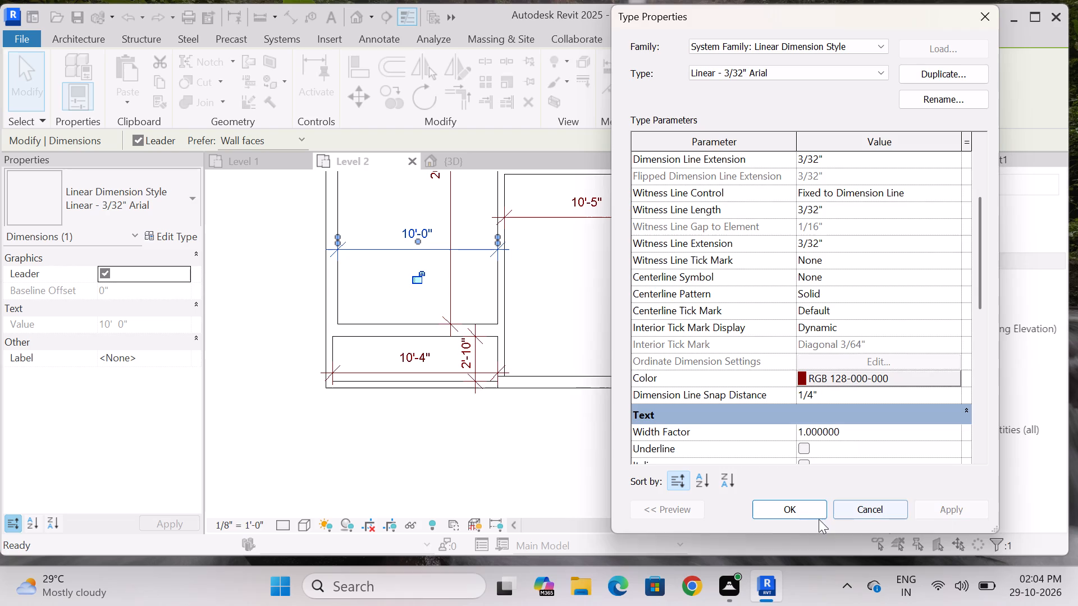
left_click(777, 507)
left_click(605, 453)
key("Escape")
Set the coarse scale fill pattern of the Generic - 9" wall type to Solid fill.
scroll(580, 456, "down", 5)
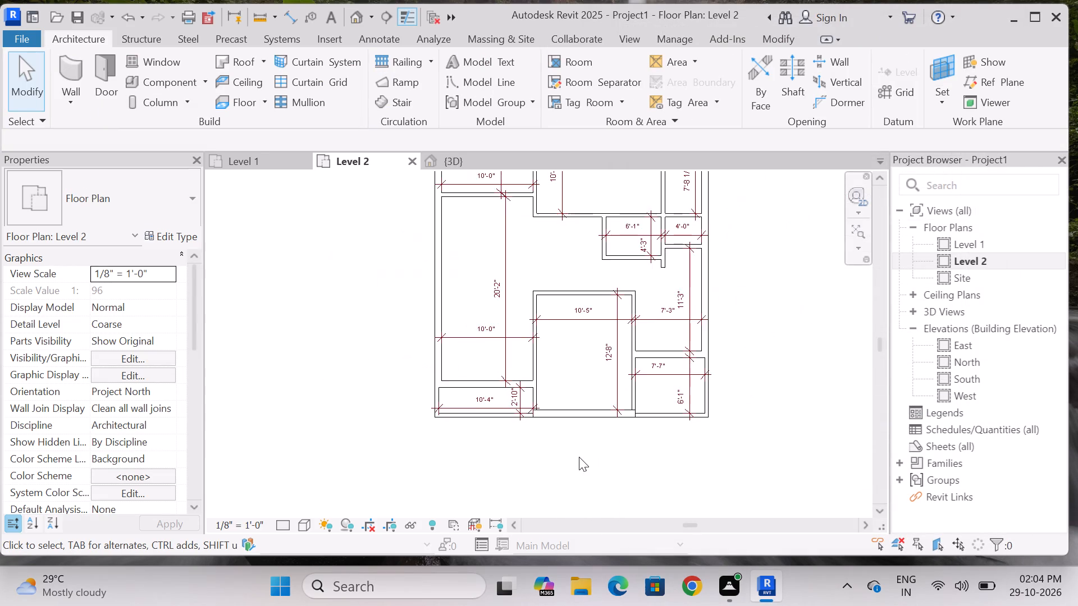
scroll(577, 458, "up", 3)
scroll(509, 424, "down", 2)
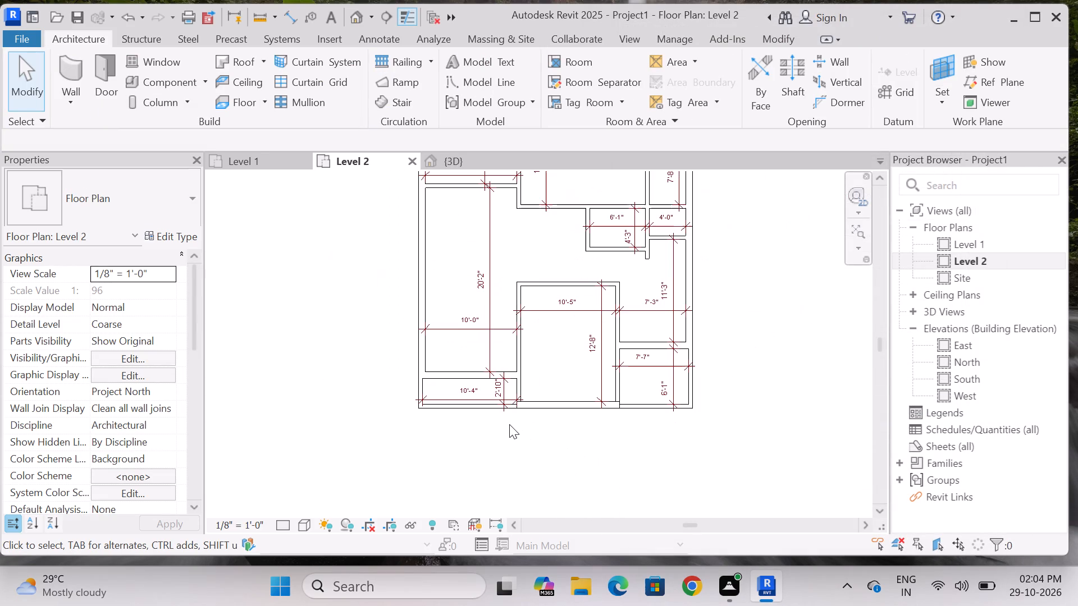
left_click(431, 253)
left_click(165, 237)
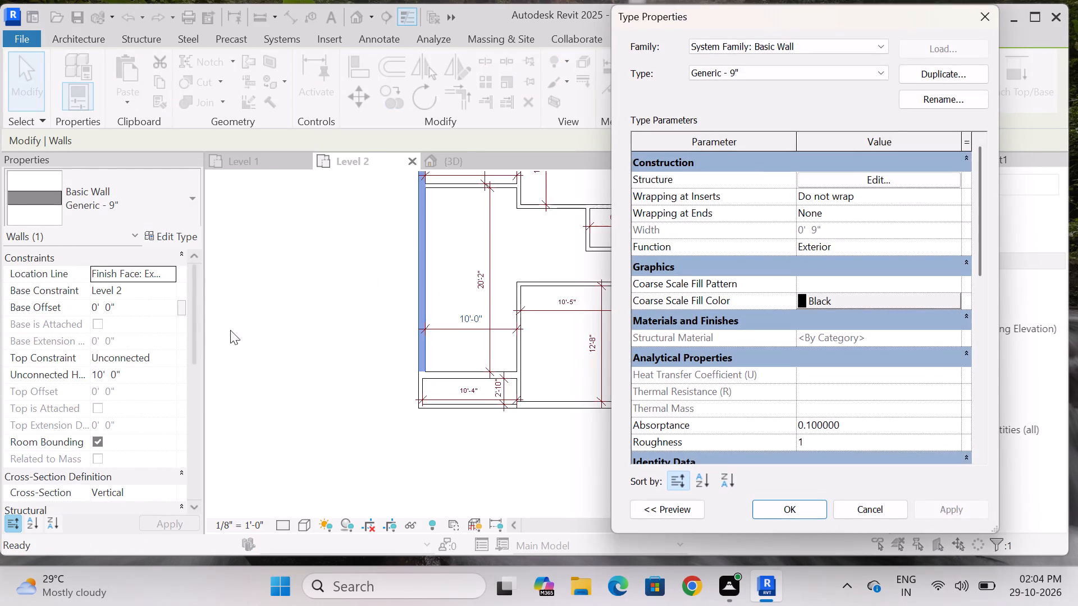
left_click(838, 279)
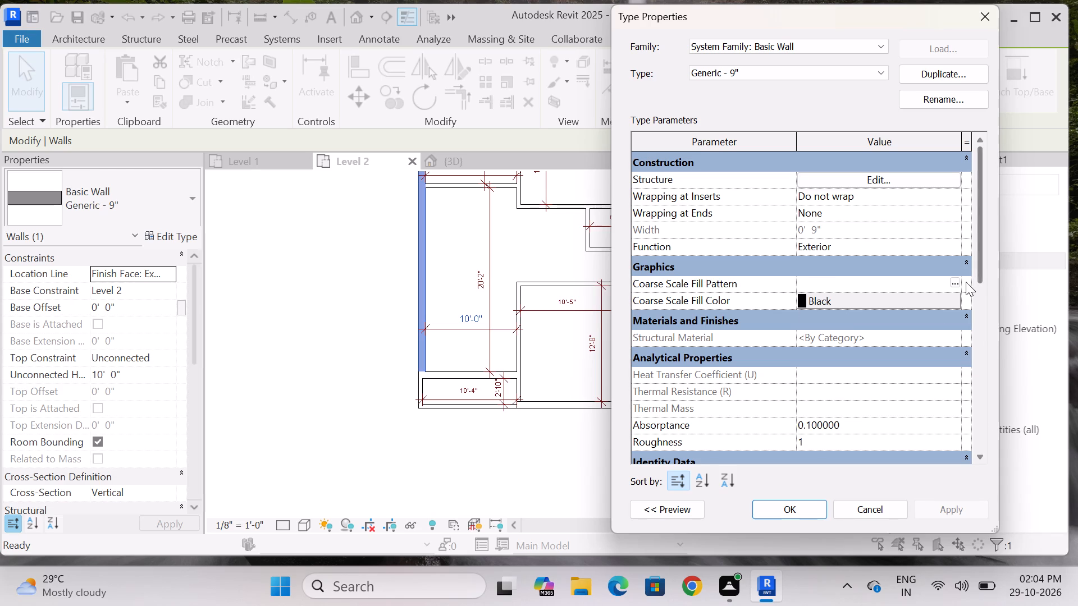
left_click(953, 282)
left_click(856, 251)
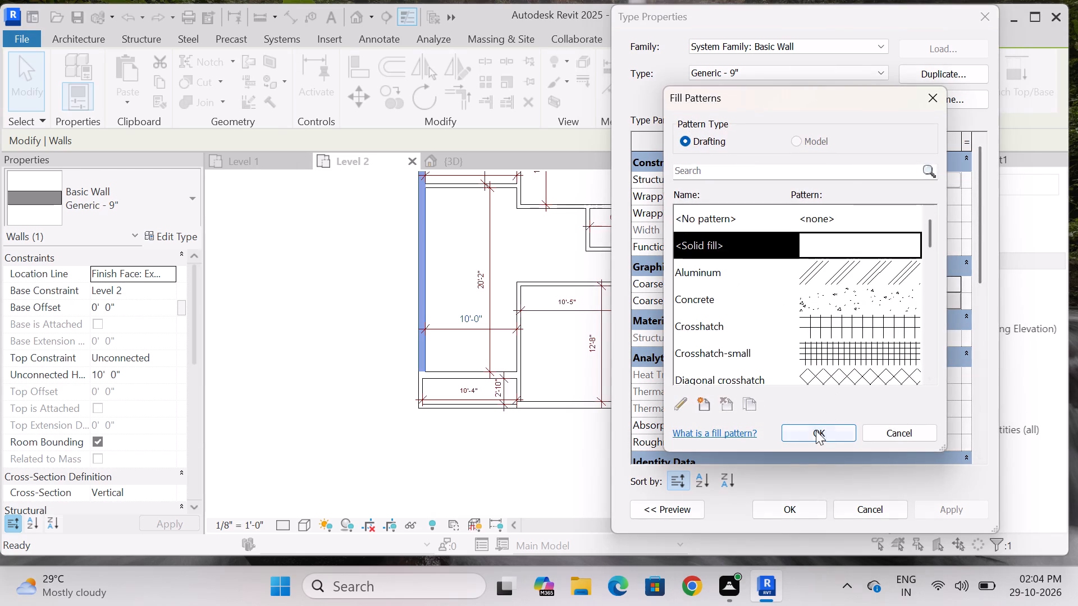
left_click(817, 431)
Set the Generic - 9" wall type's coarse scale fill color to blue-violet, RGB 113-113-255, and apply it.
left_click(816, 304)
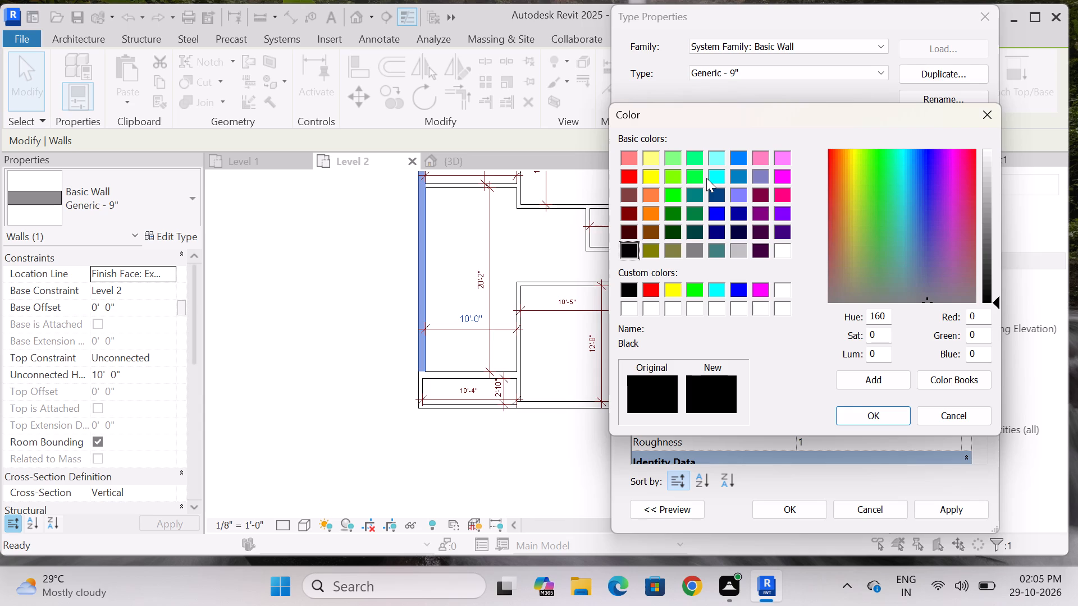
left_click(736, 195)
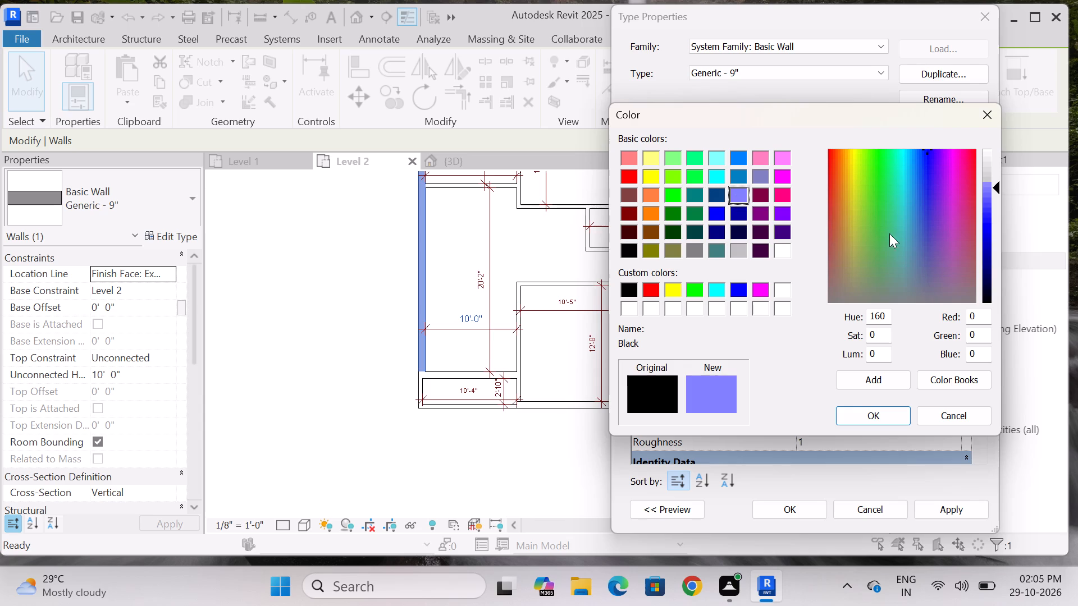
left_click_drag(997, 185, 999, 222)
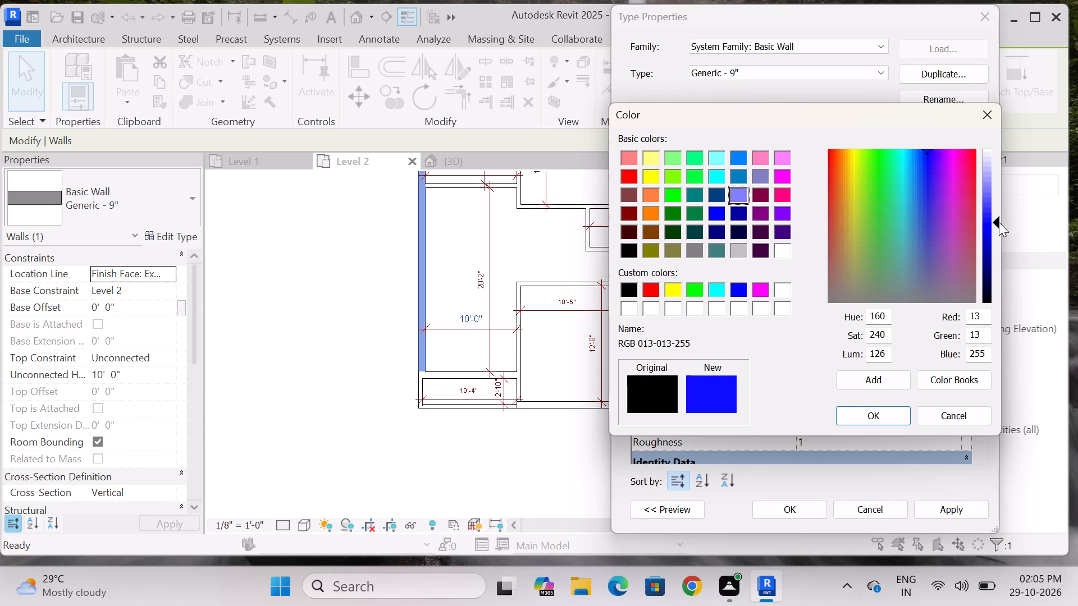
left_click_drag(999, 222, 998, 192)
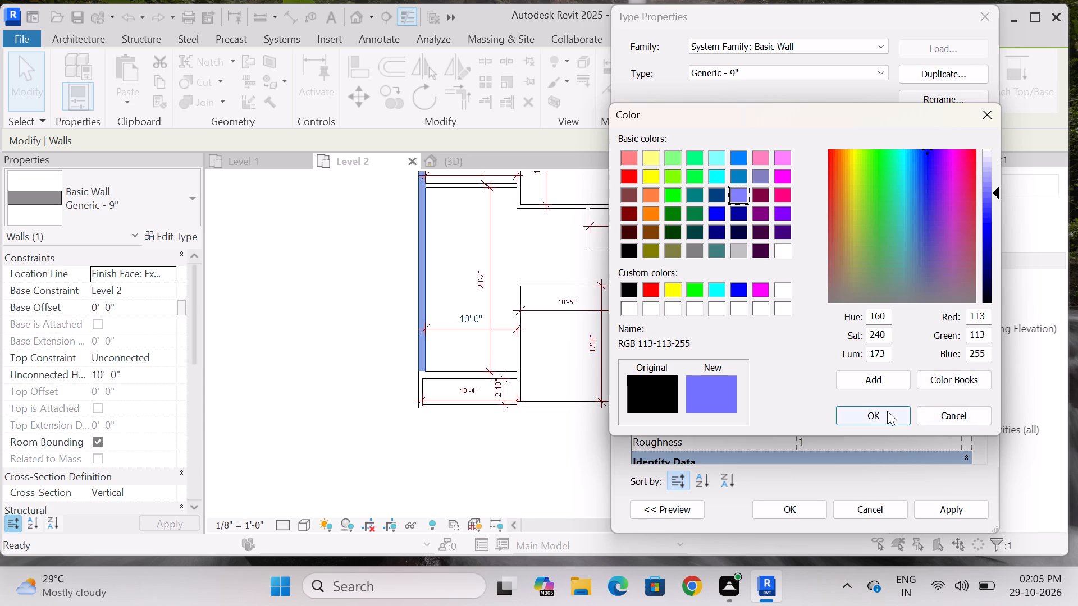
left_click(887, 409)
left_click(950, 507)
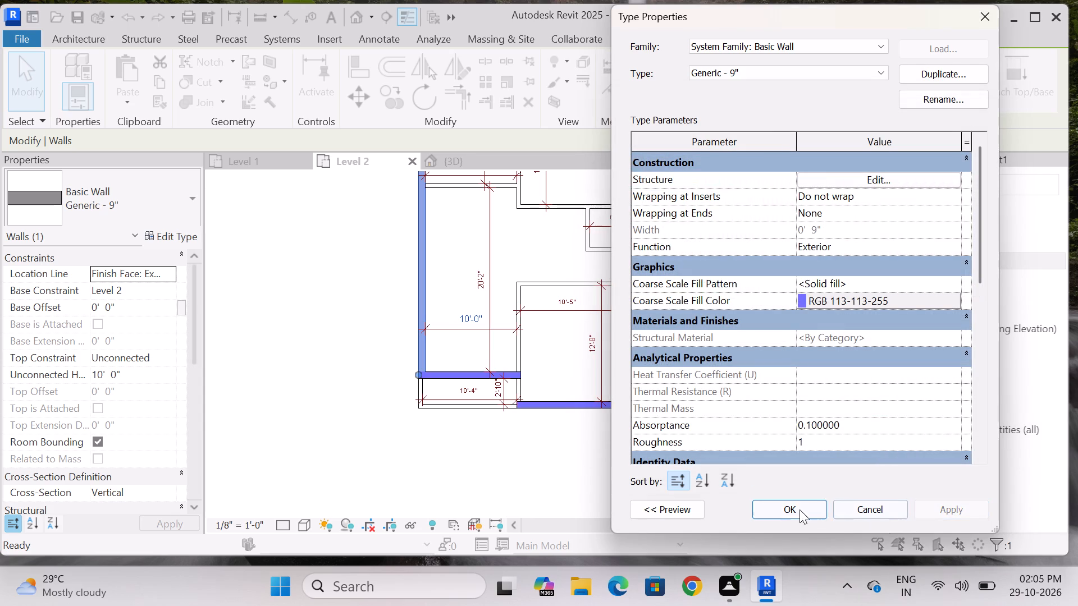
left_click(788, 506)
scroll(557, 444, "down", 1)
key("Escape")
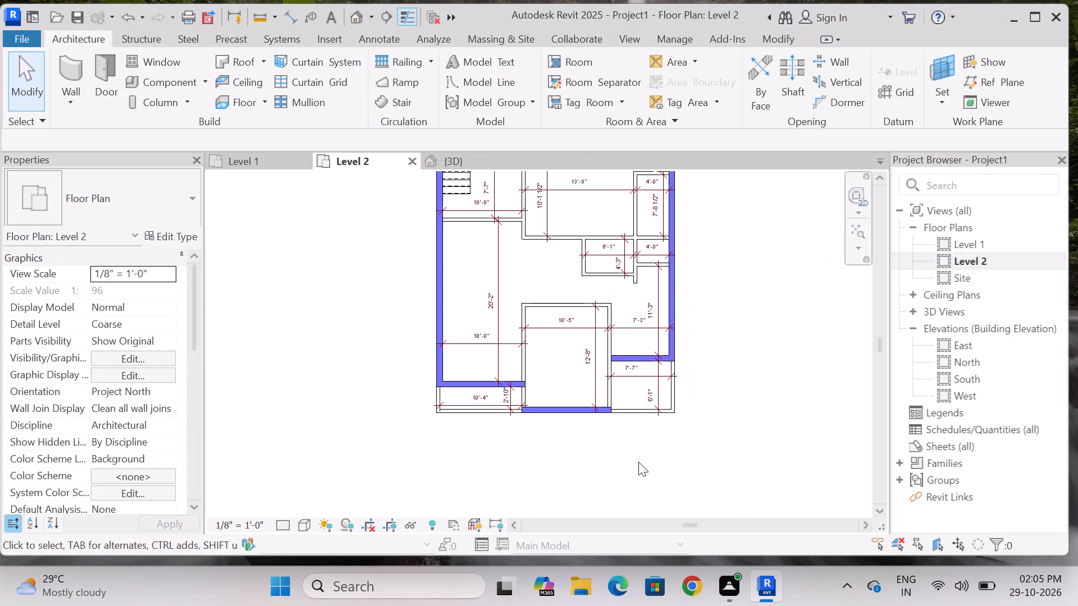
Set the coarse scale fill pattern of the Generic - 5" wall type to Solid fill.
scroll(638, 462, "down", 2)
scroll(638, 461, "up", 2)
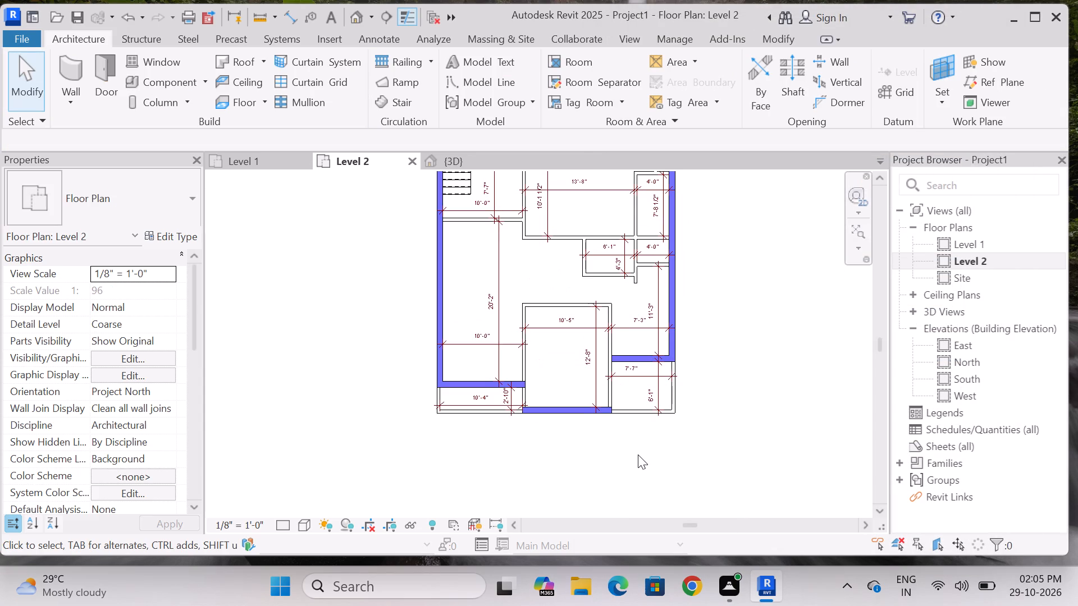
left_click(561, 304)
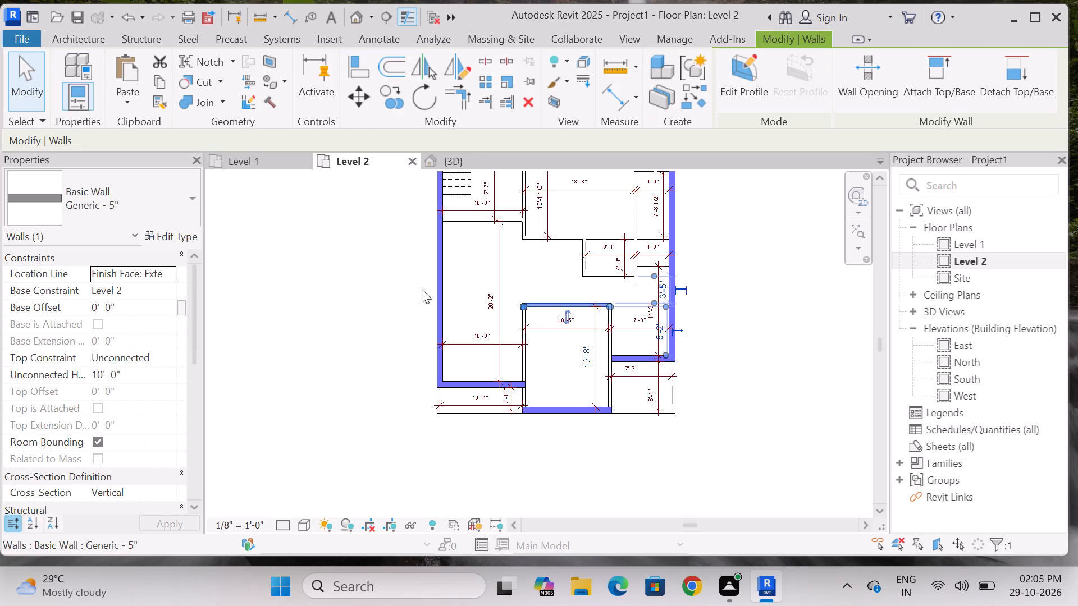
left_click(177, 236)
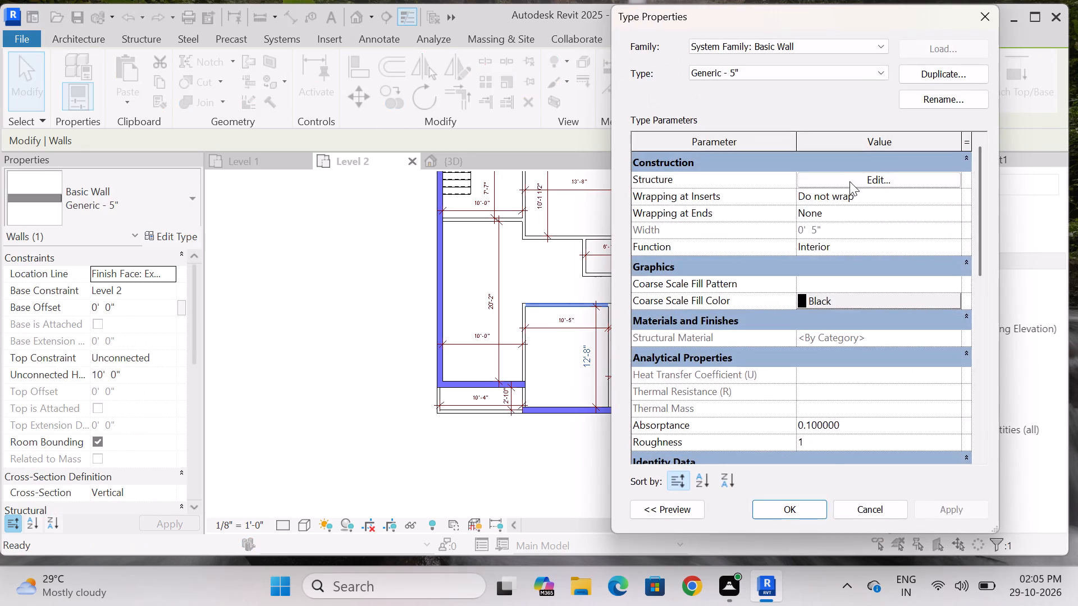
left_click(851, 180)
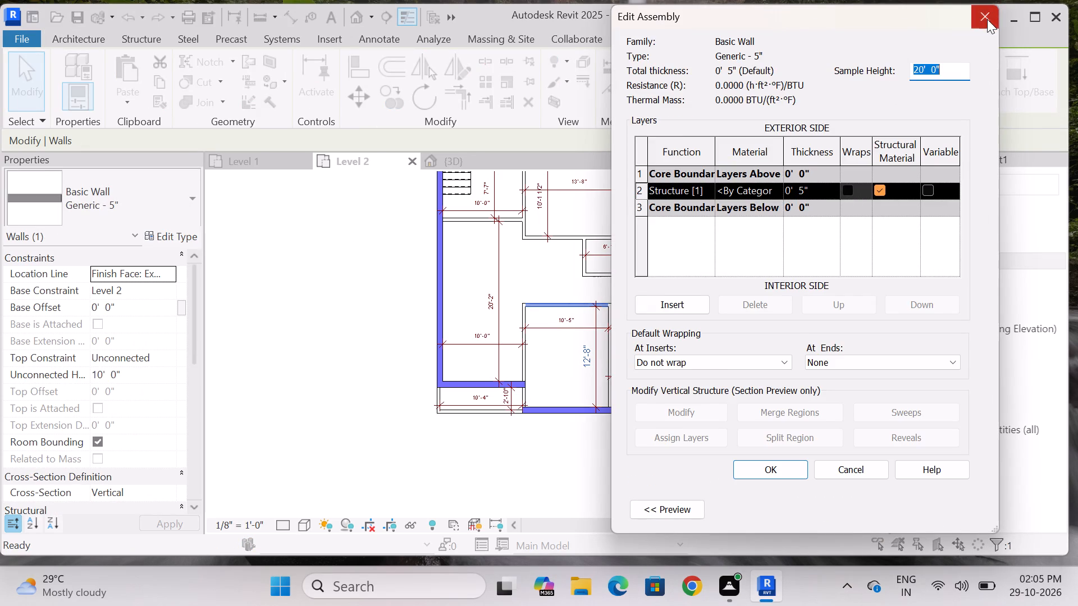
left_click(987, 19)
left_click(838, 284)
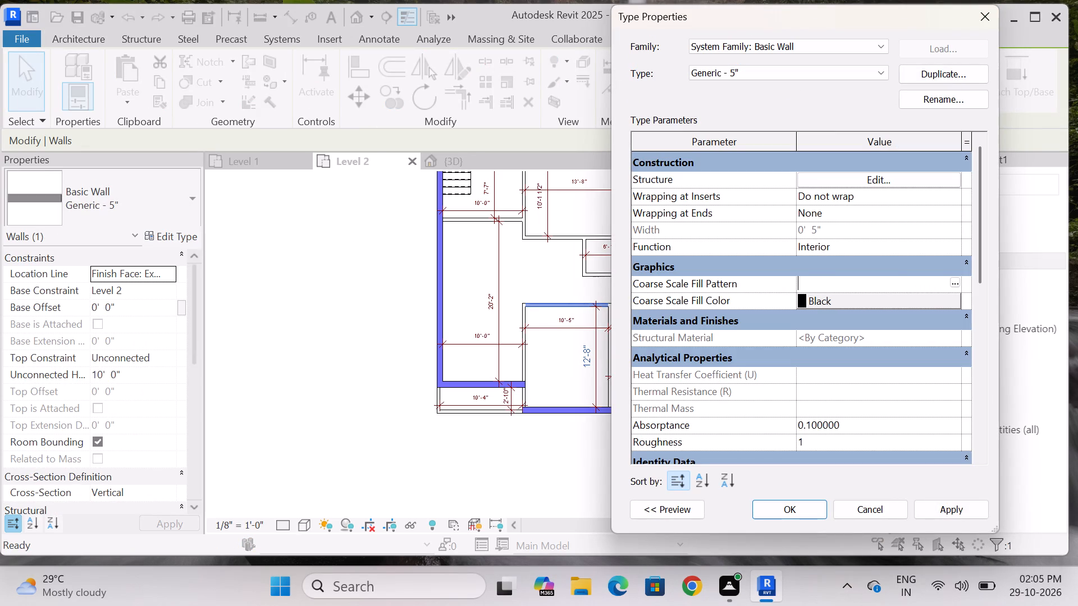
left_click(951, 283)
left_click(820, 239)
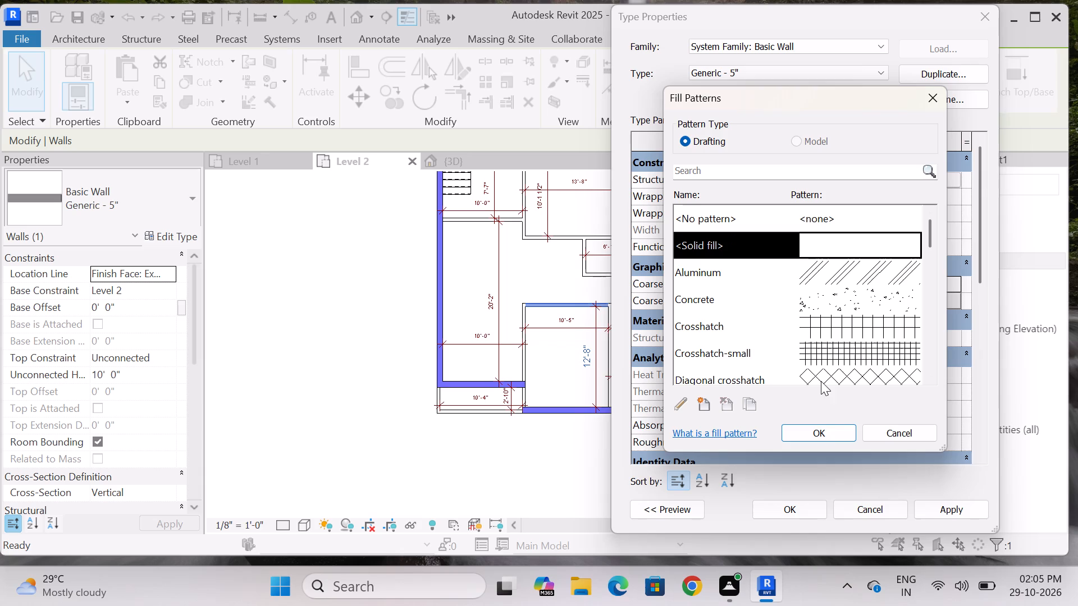
left_click(825, 429)
Set the Generic - 5" wall type's coarse scale fill color to Red and apply it.
left_click(861, 297)
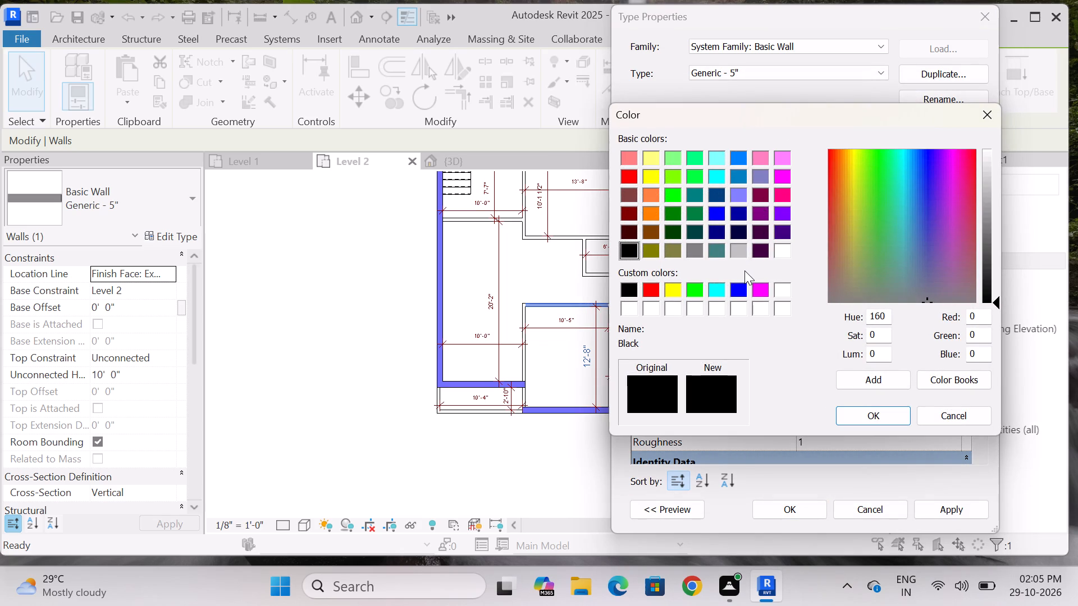
left_click(629, 173)
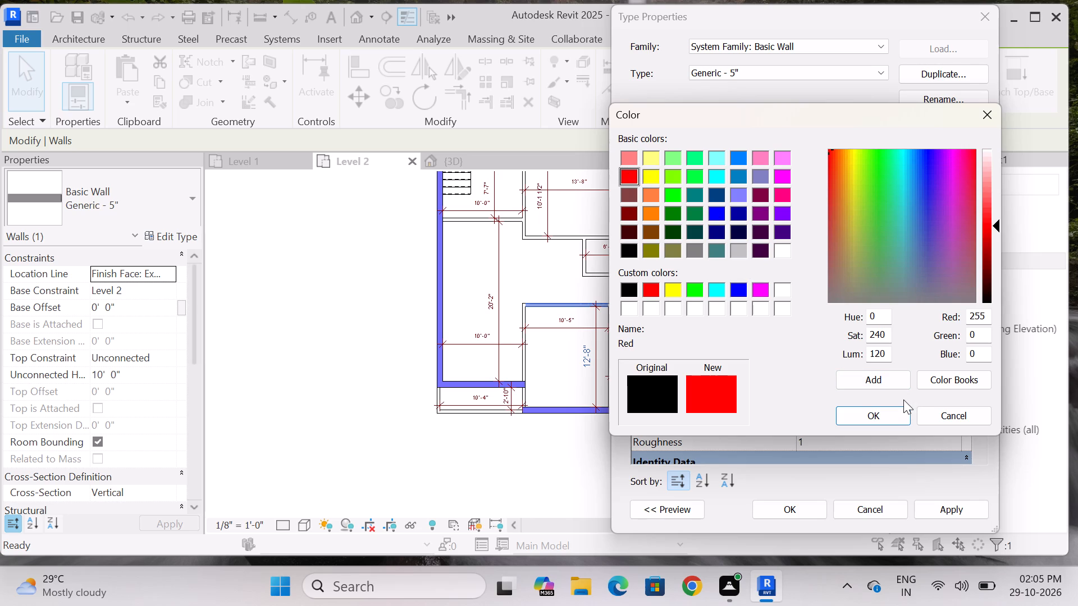
left_click(883, 415)
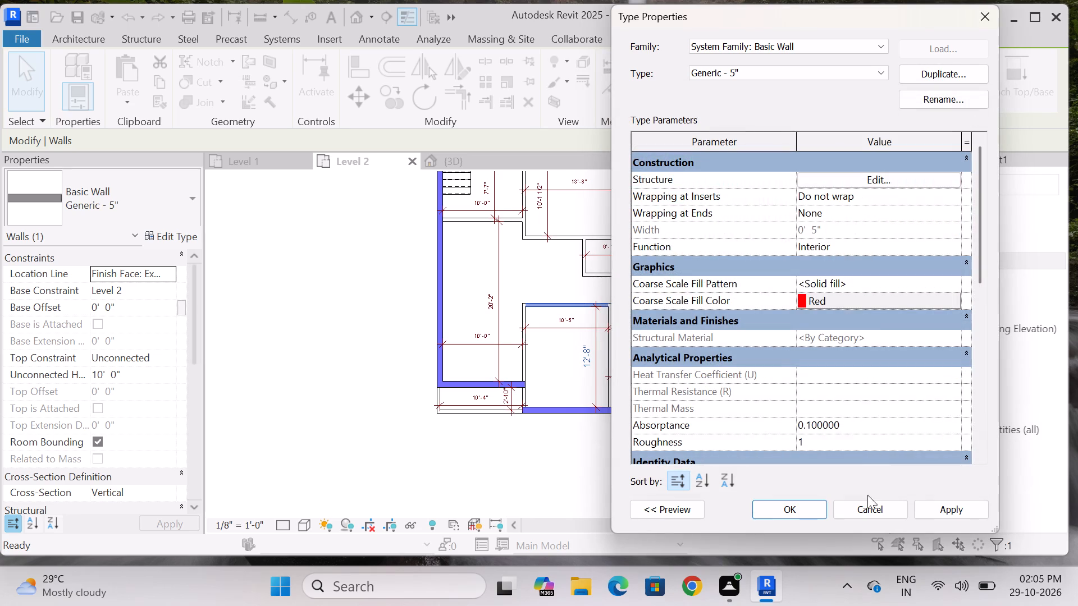
left_click(955, 508)
left_click(791, 507)
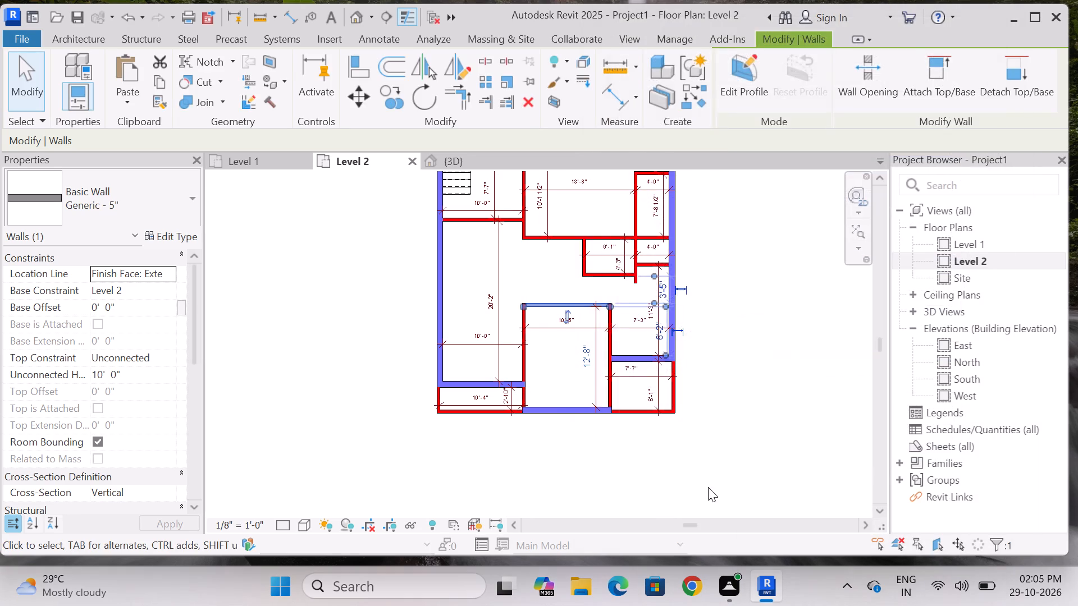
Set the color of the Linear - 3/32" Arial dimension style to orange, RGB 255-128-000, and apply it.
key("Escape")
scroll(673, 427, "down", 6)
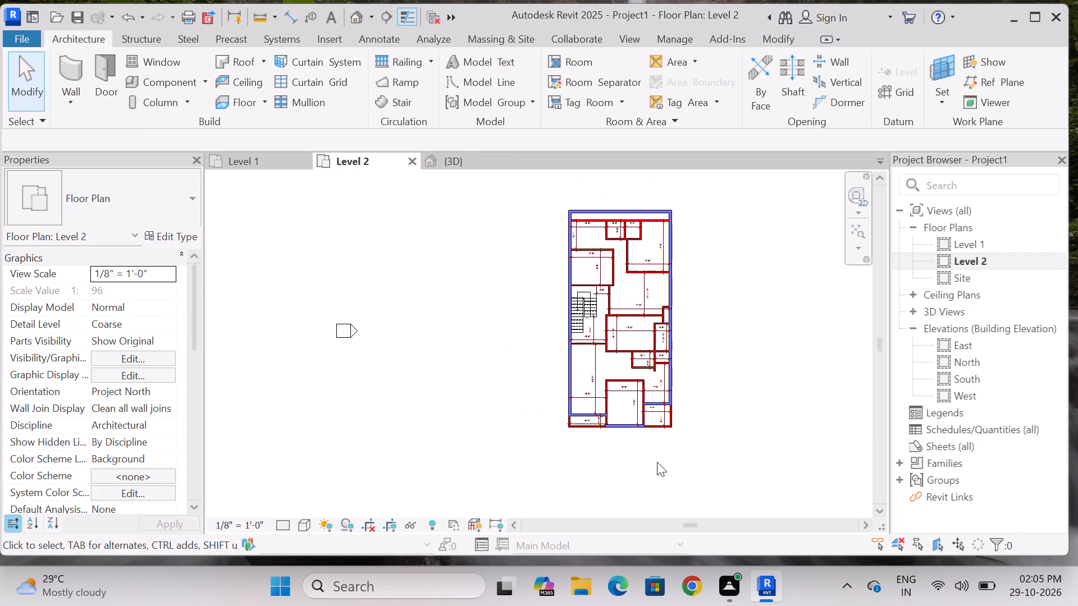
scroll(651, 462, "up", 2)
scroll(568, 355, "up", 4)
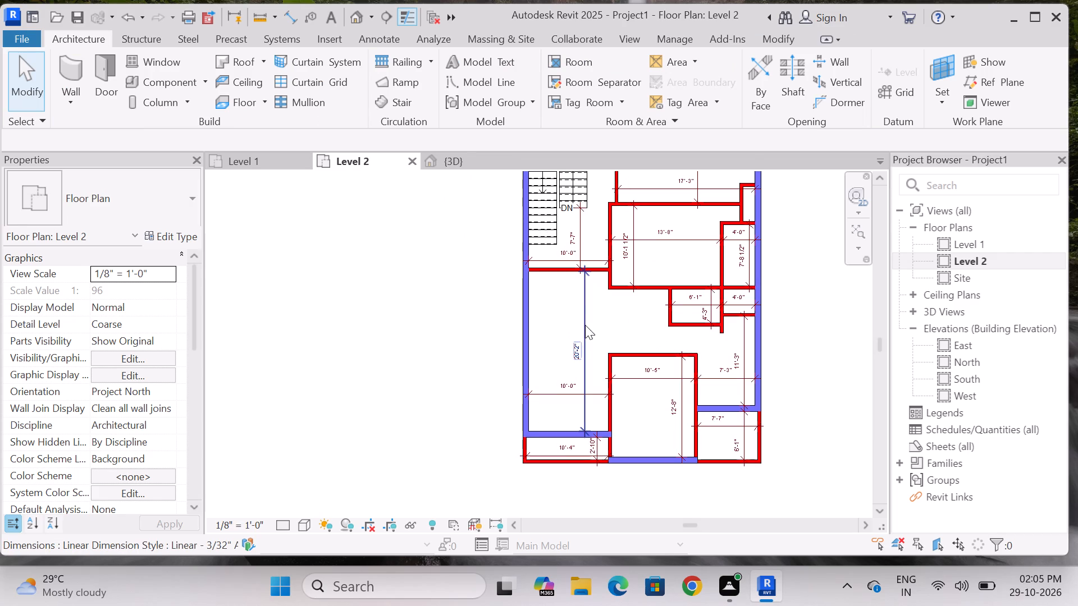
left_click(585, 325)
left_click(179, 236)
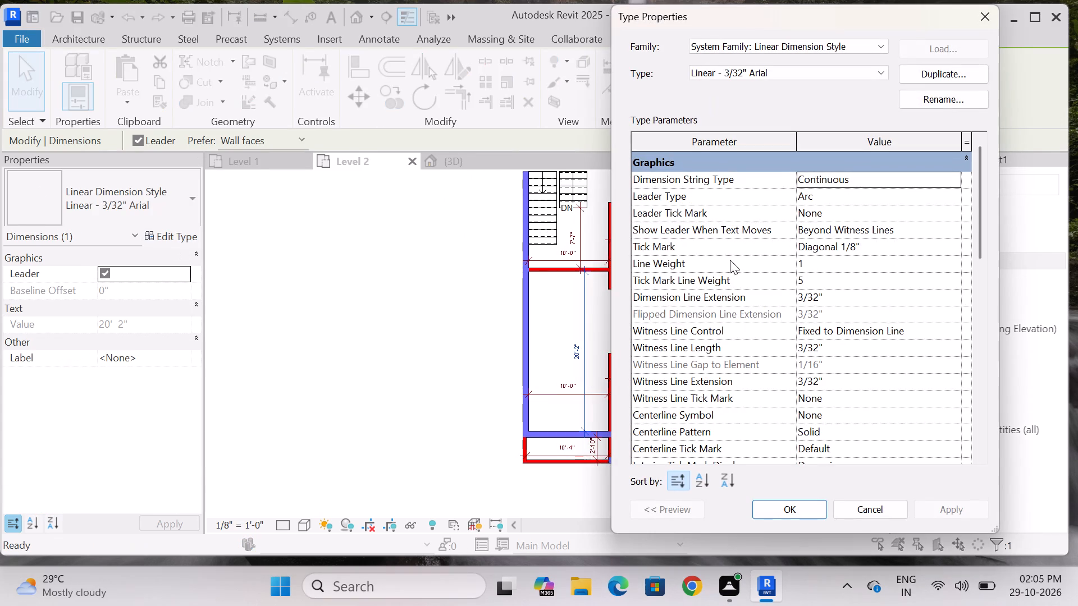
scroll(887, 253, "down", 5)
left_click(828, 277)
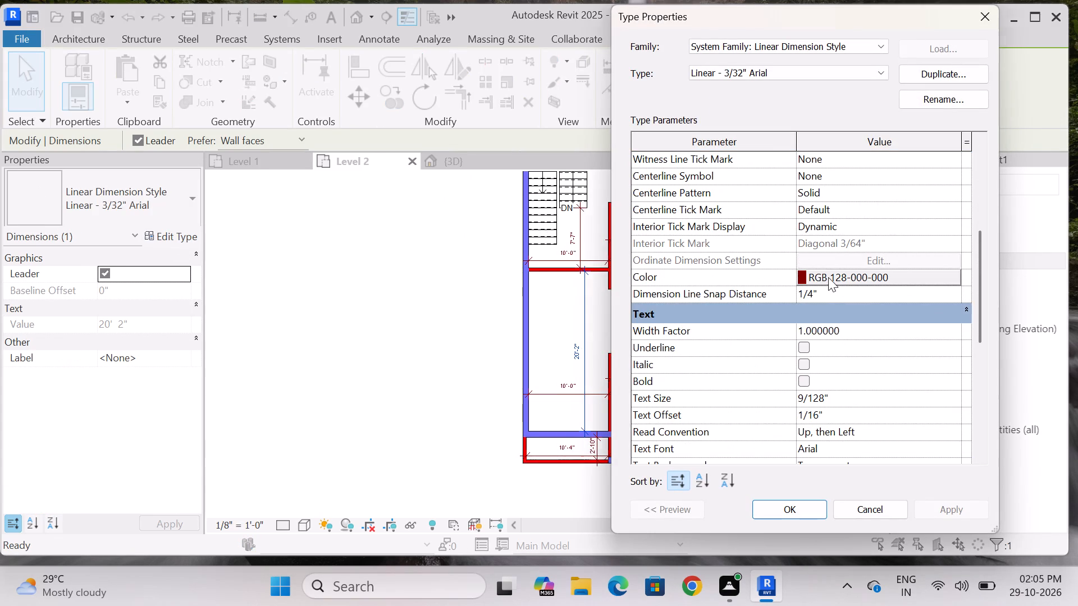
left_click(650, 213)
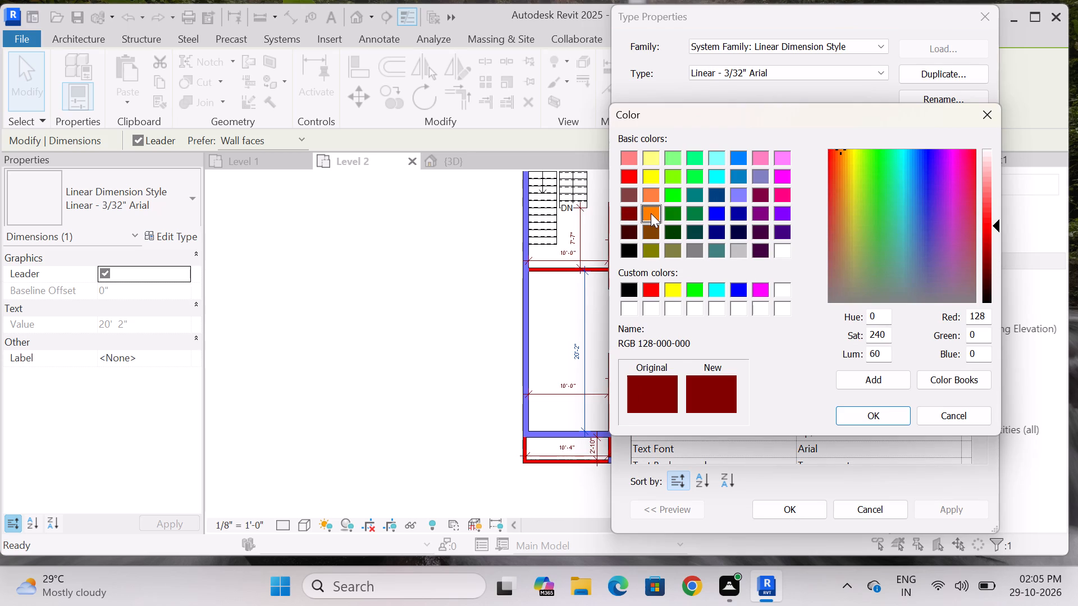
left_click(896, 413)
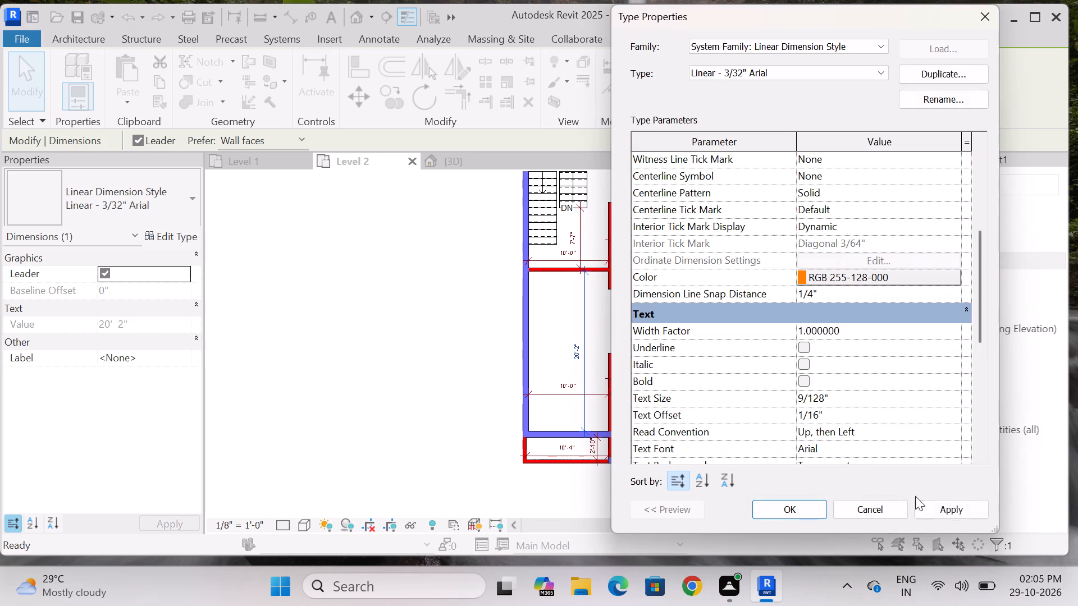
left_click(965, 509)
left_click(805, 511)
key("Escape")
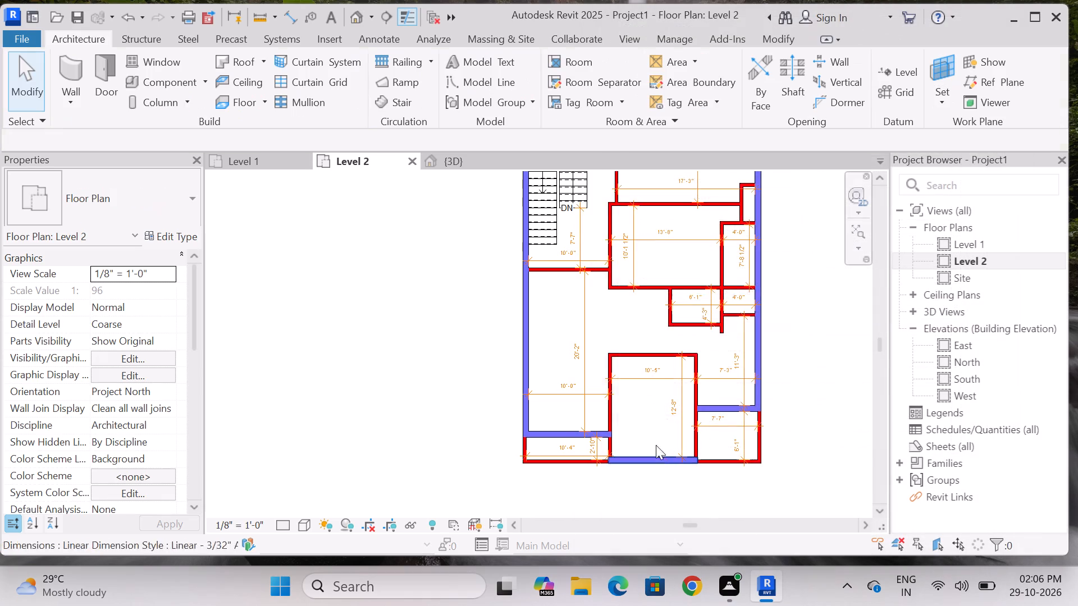
Examine how readable the recolored dimensions are against the wall fills across the Level 2 plan.
scroll(608, 343, "down", 4)
scroll(647, 401, "up", 8)
scroll(695, 374, "down", 2)
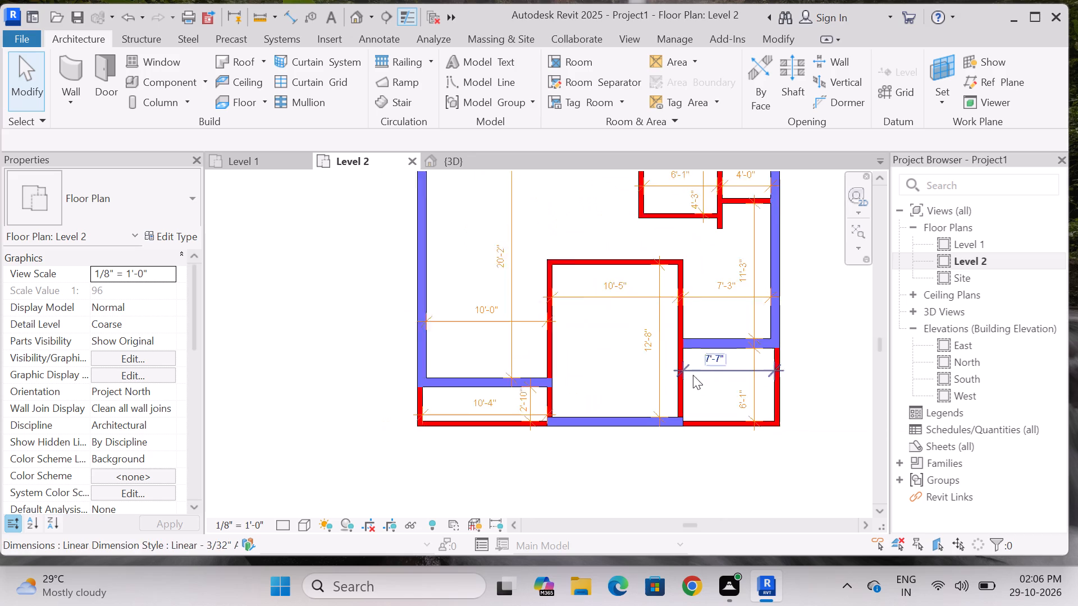
scroll(693, 375, "down", 3)
scroll(656, 442, "up", 2)
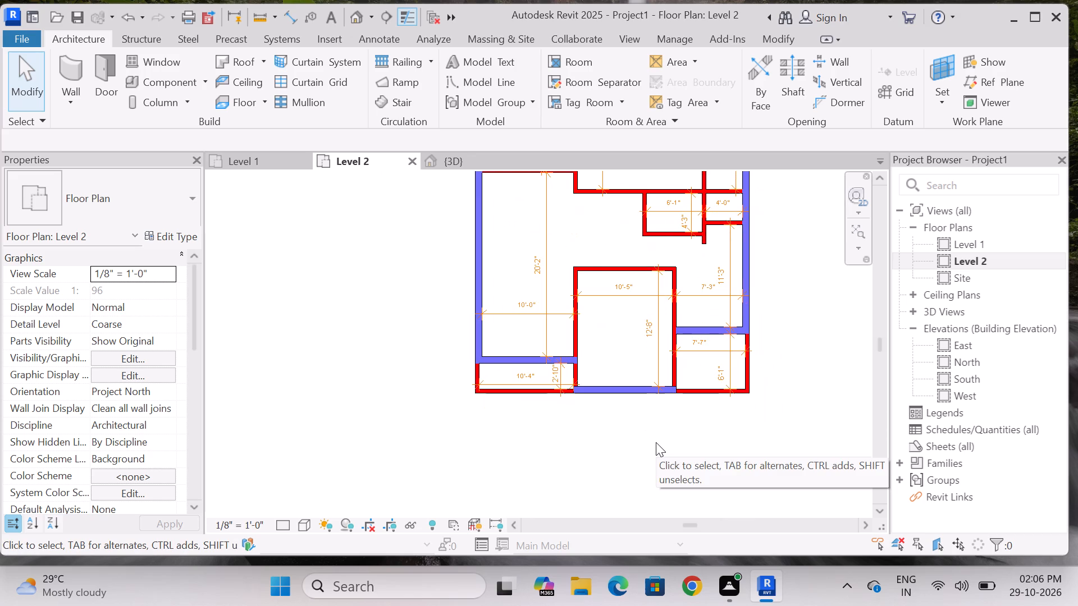
scroll(623, 438, "down", 3)
scroll(624, 241, "up", 3)
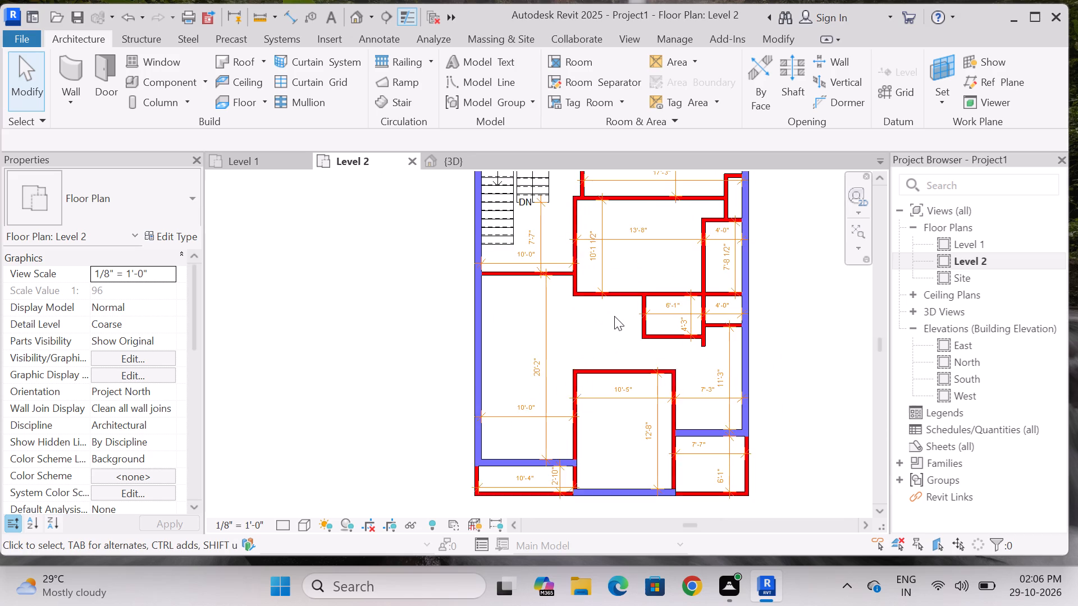
scroll(614, 316, "down", 7)
scroll(627, 282, "up", 3)
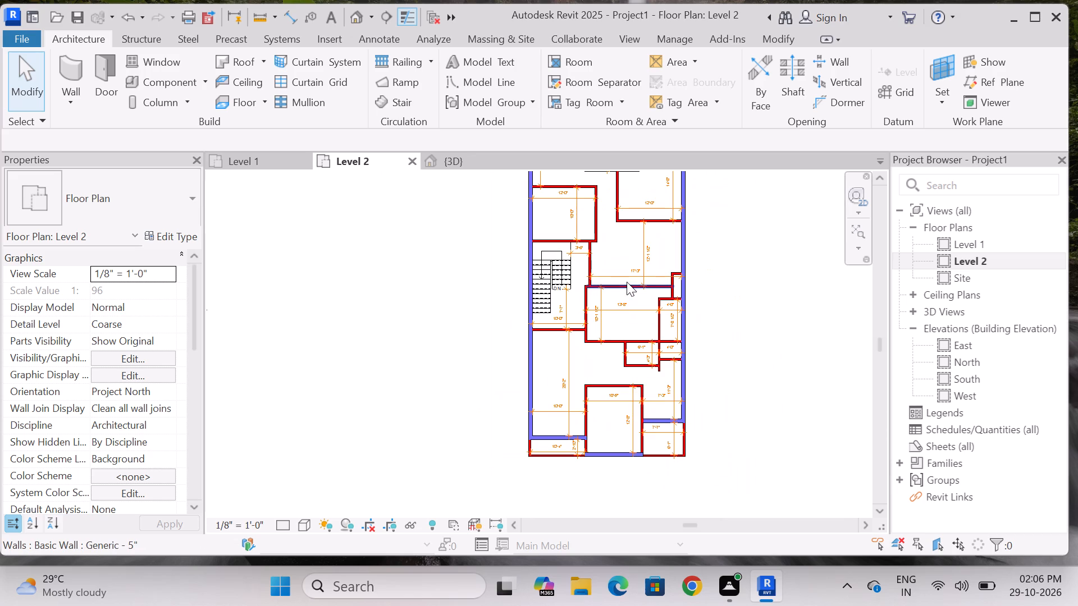
scroll(627, 282, "up", 7)
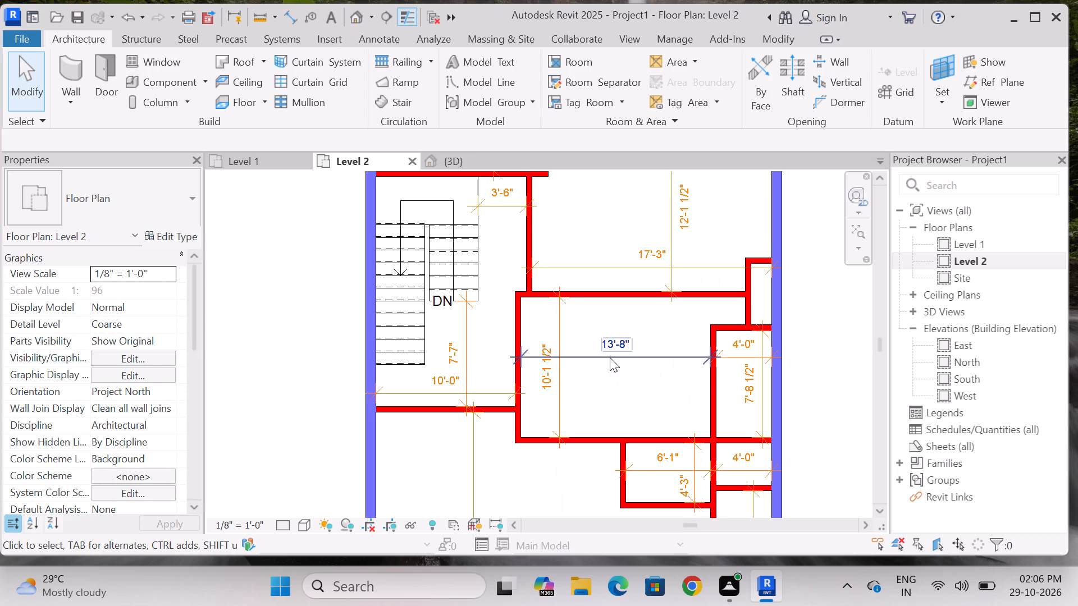
scroll(787, 277, "up", 4)
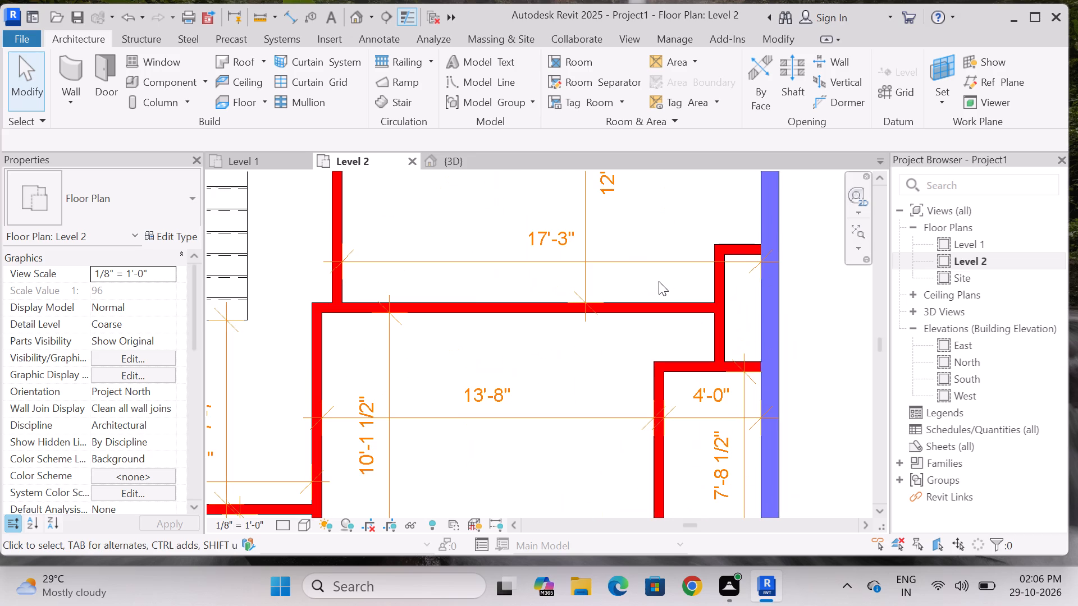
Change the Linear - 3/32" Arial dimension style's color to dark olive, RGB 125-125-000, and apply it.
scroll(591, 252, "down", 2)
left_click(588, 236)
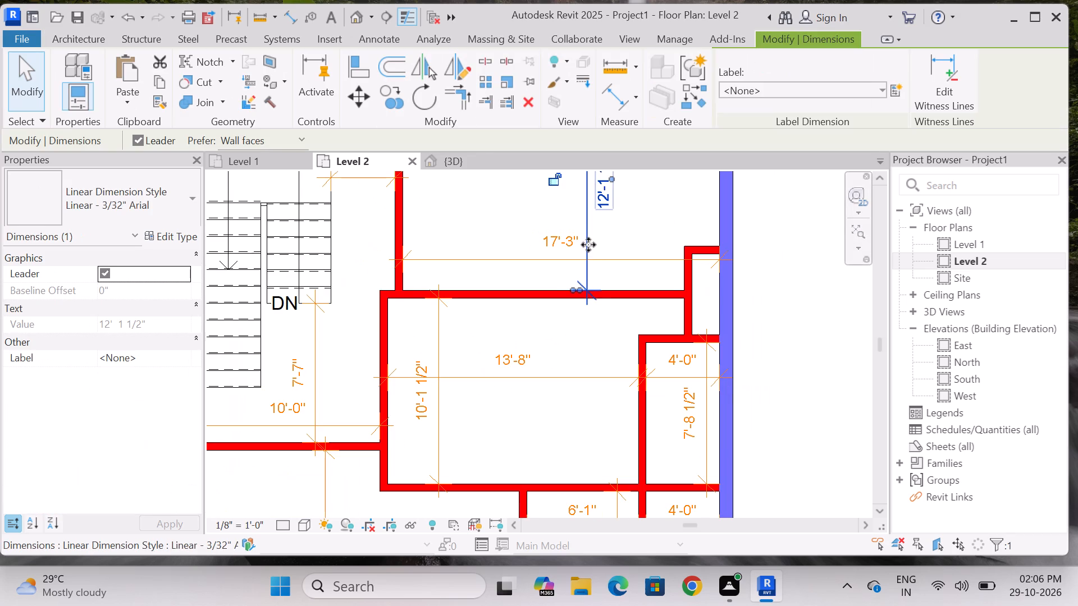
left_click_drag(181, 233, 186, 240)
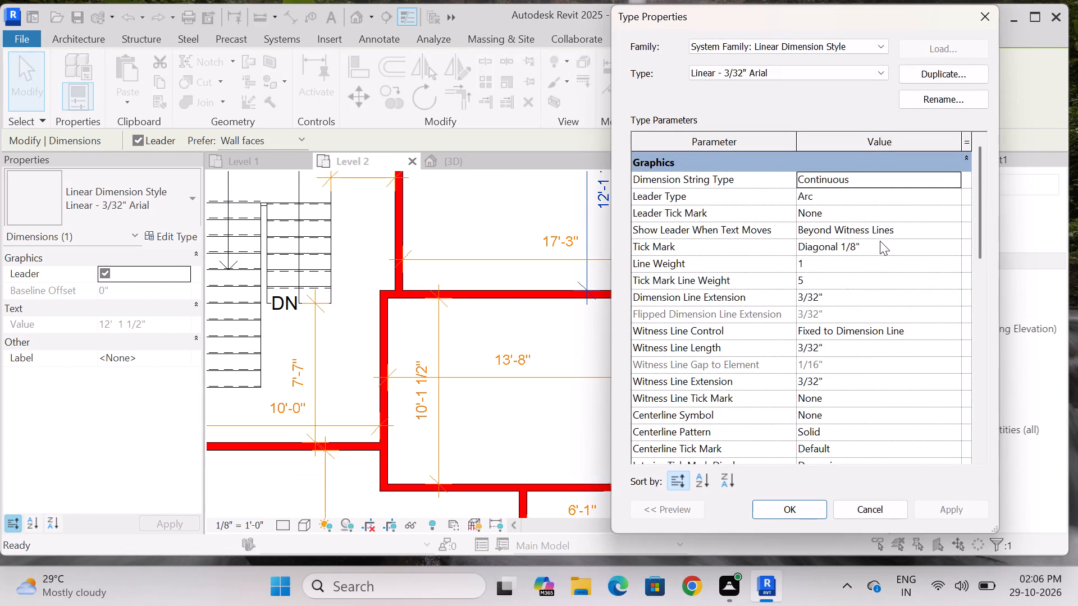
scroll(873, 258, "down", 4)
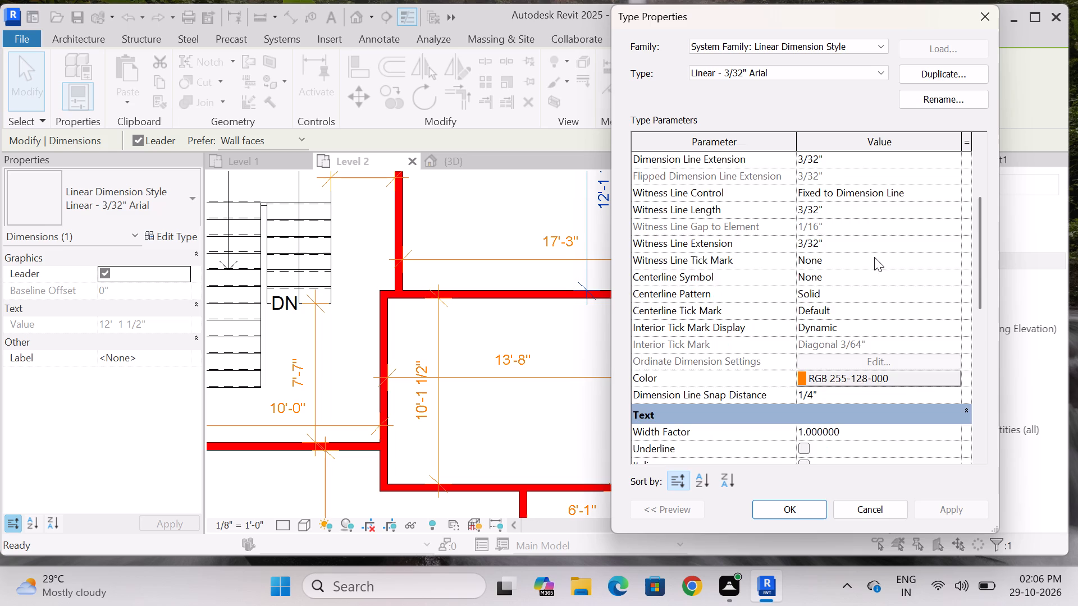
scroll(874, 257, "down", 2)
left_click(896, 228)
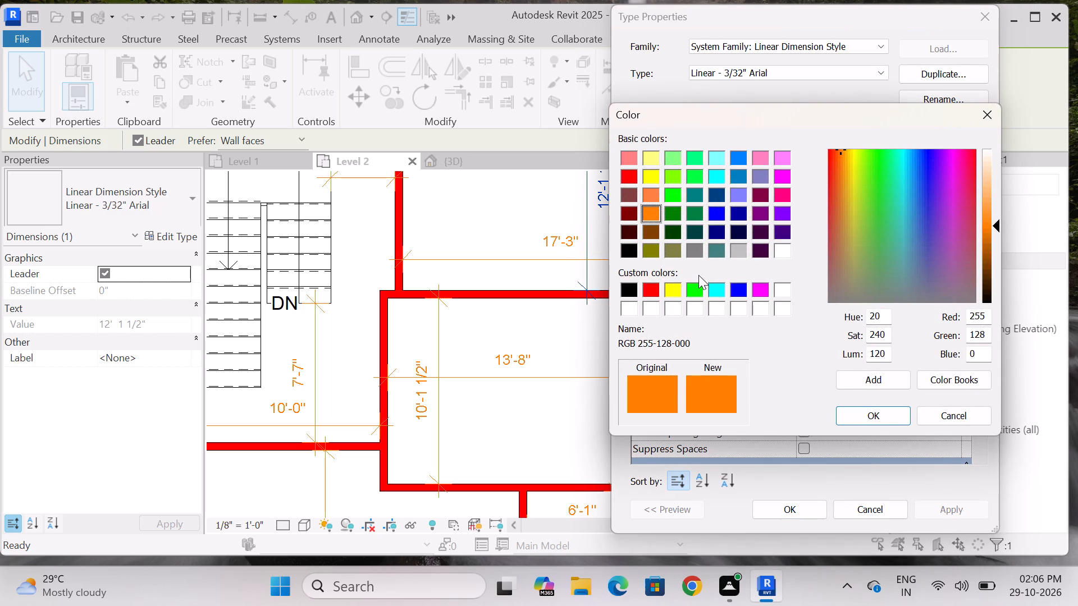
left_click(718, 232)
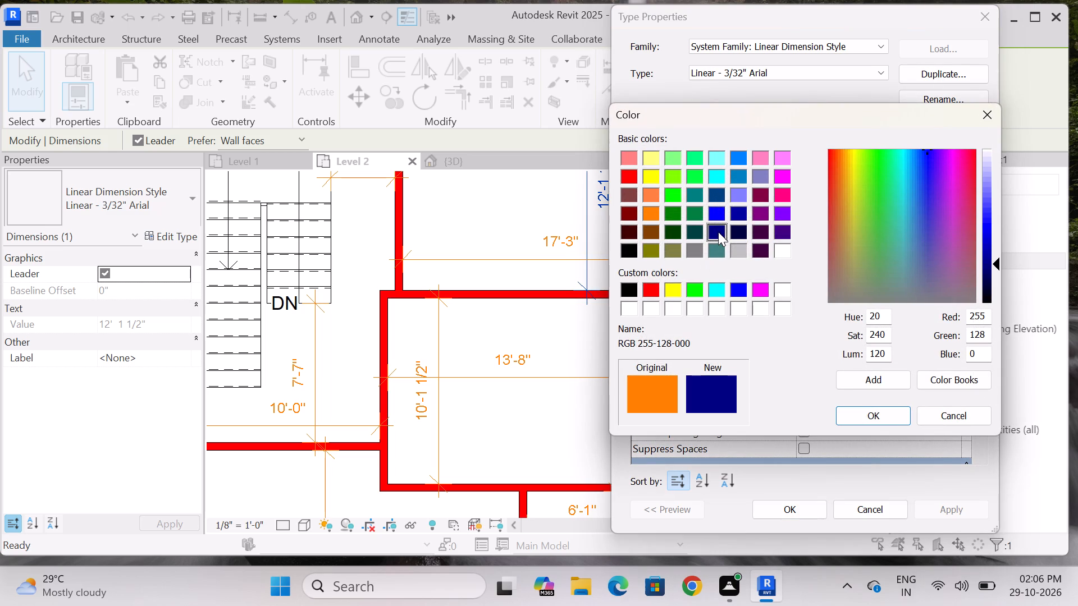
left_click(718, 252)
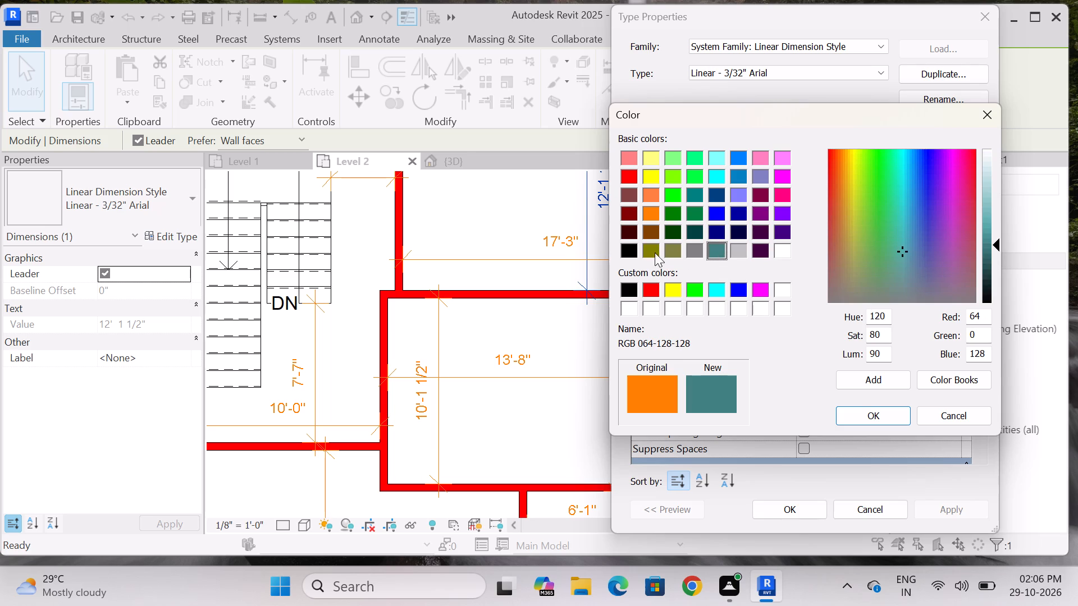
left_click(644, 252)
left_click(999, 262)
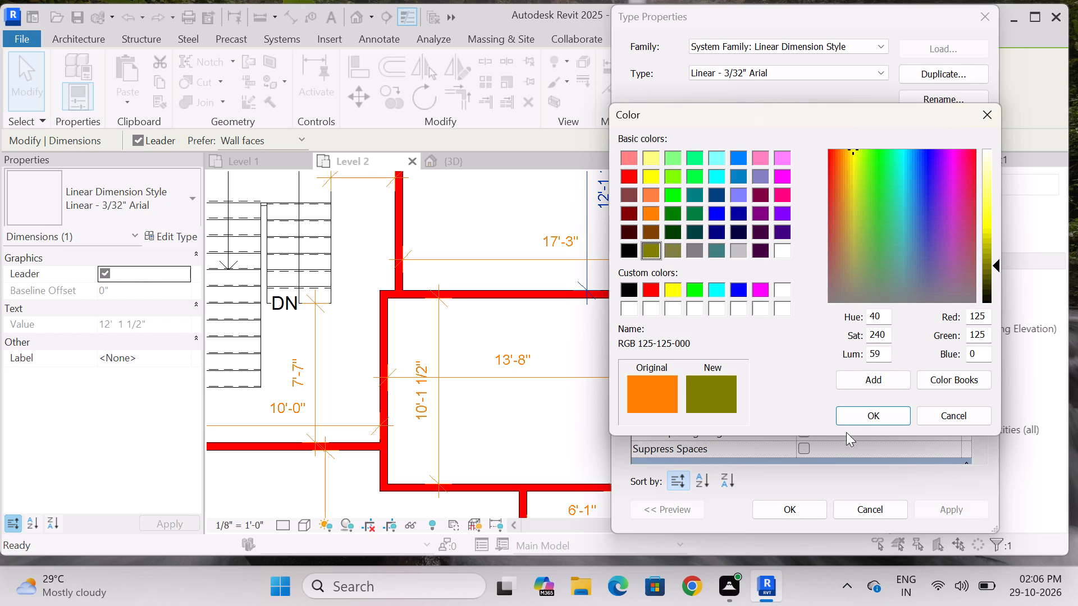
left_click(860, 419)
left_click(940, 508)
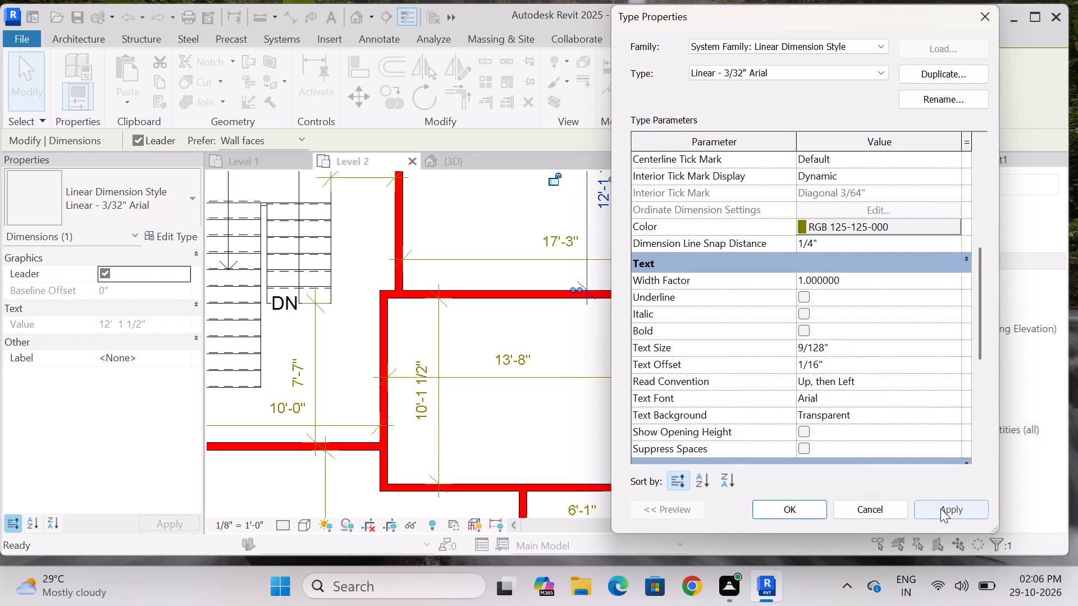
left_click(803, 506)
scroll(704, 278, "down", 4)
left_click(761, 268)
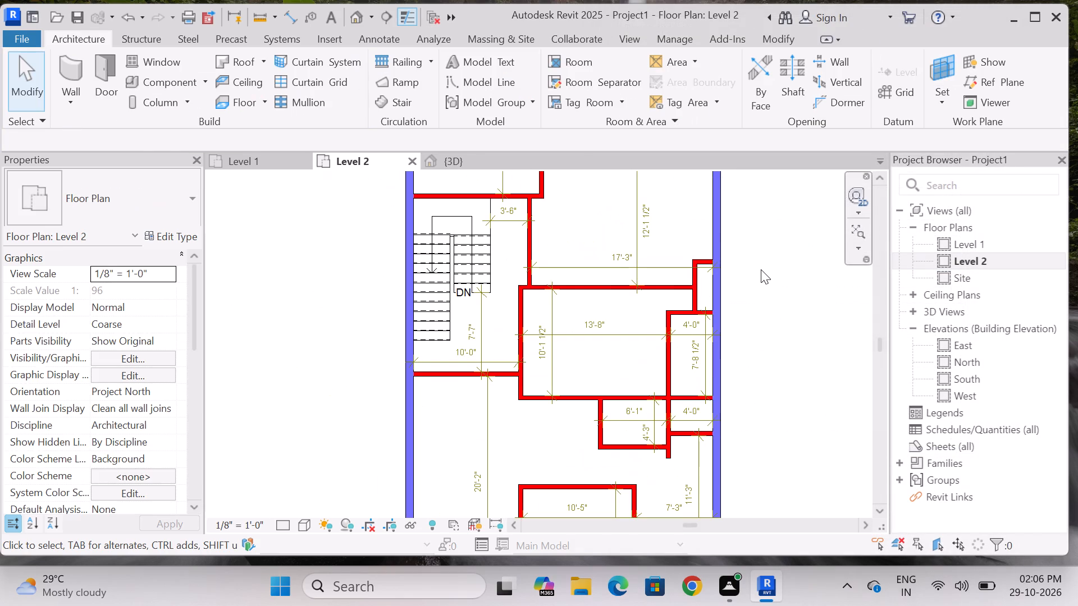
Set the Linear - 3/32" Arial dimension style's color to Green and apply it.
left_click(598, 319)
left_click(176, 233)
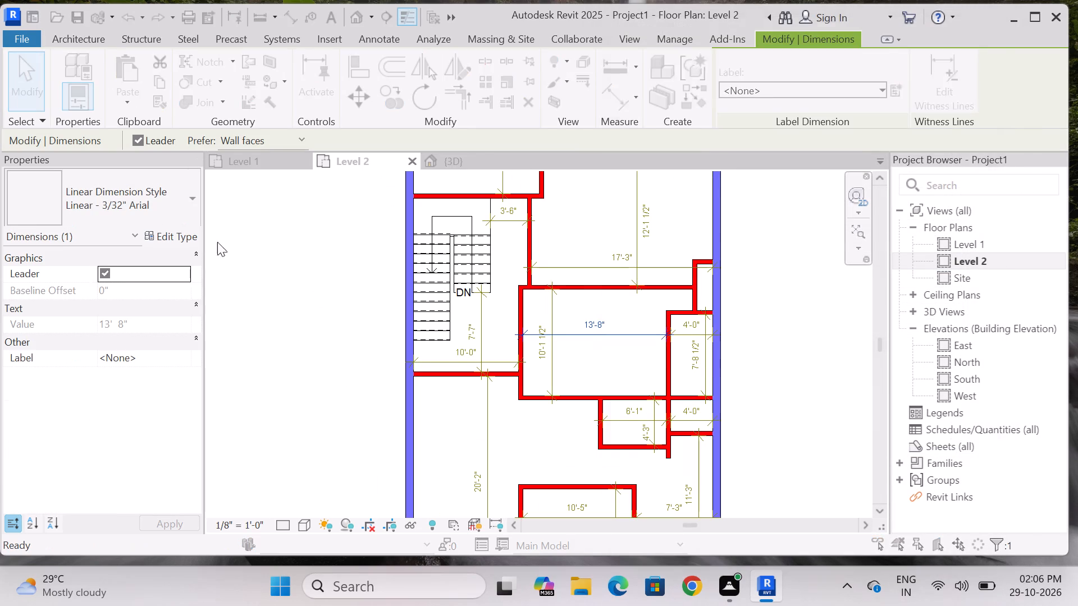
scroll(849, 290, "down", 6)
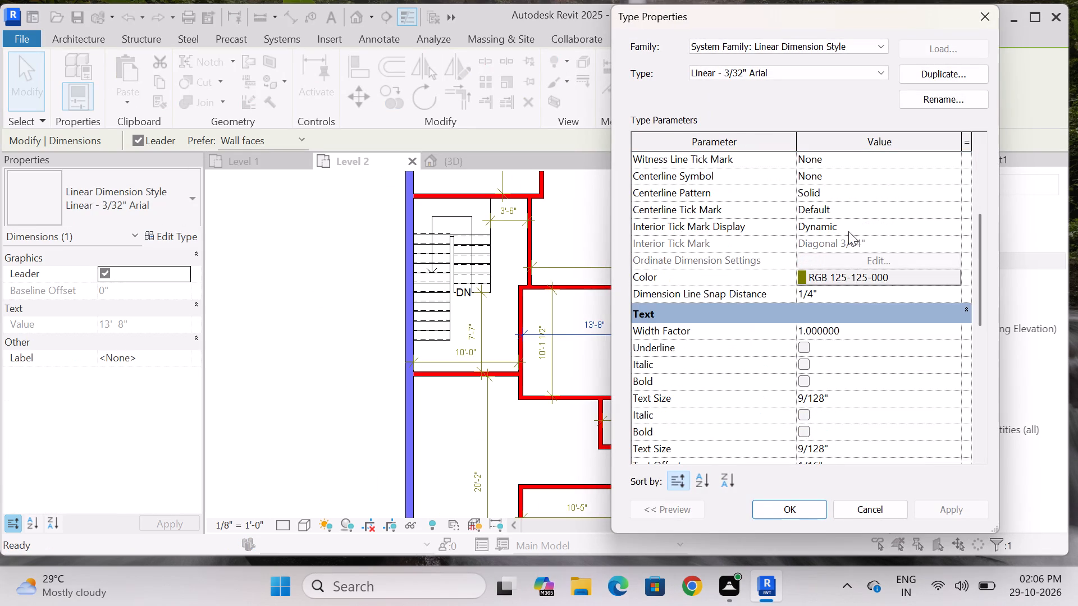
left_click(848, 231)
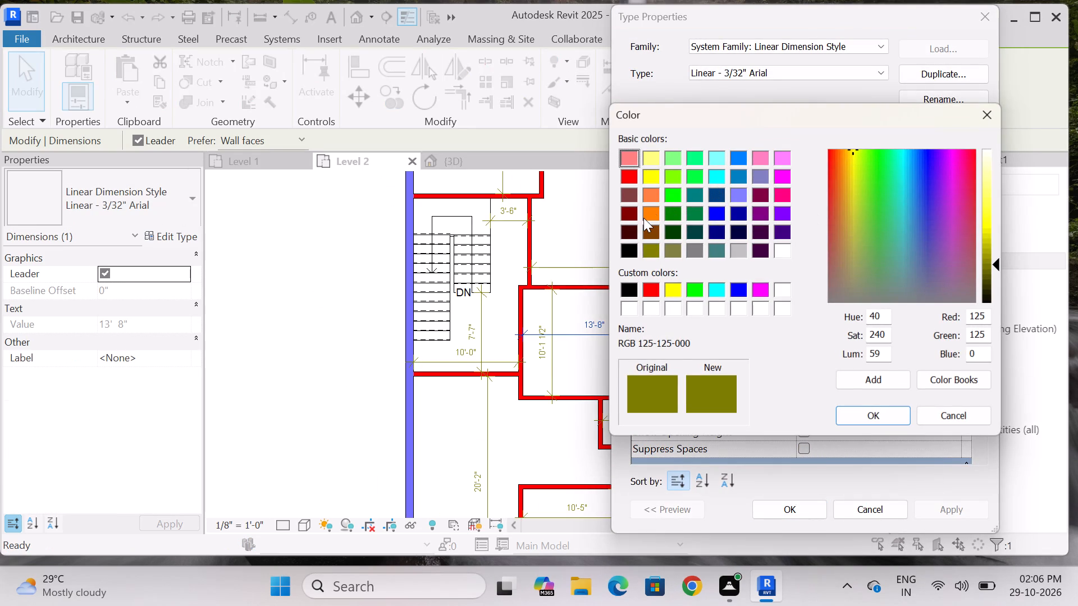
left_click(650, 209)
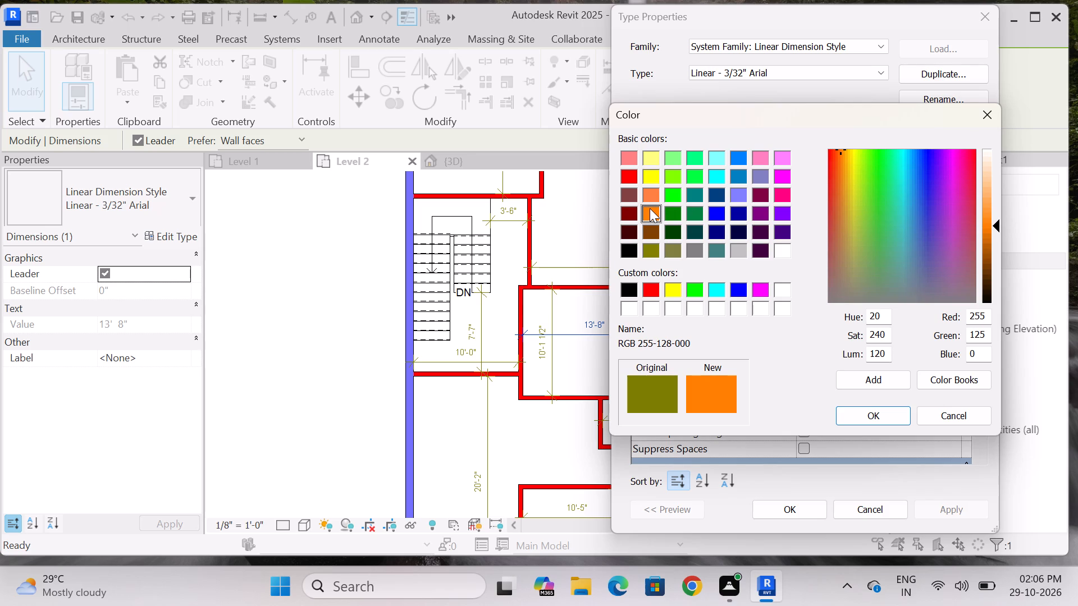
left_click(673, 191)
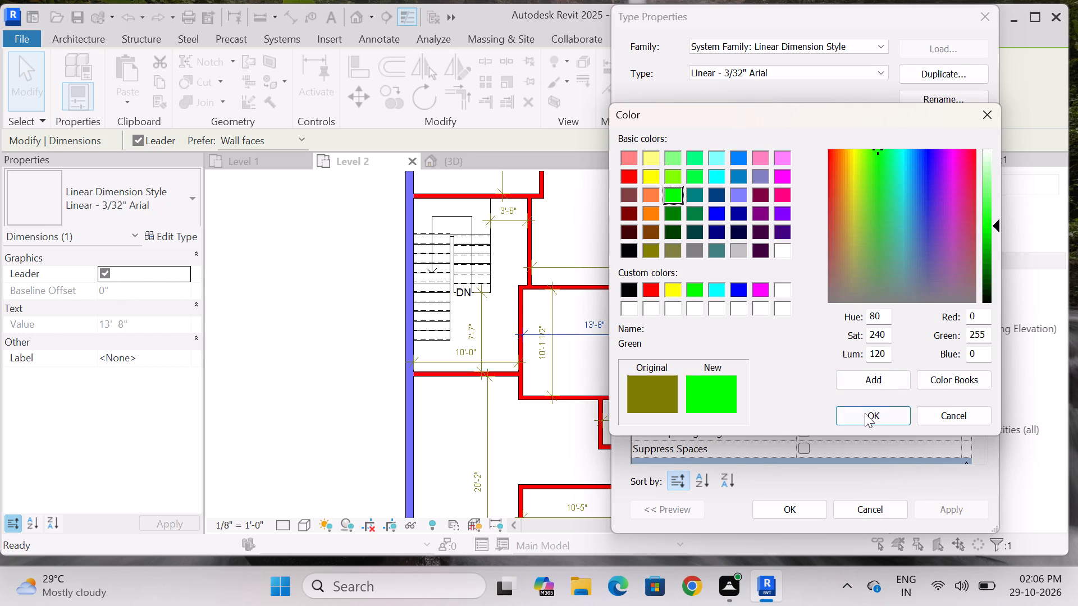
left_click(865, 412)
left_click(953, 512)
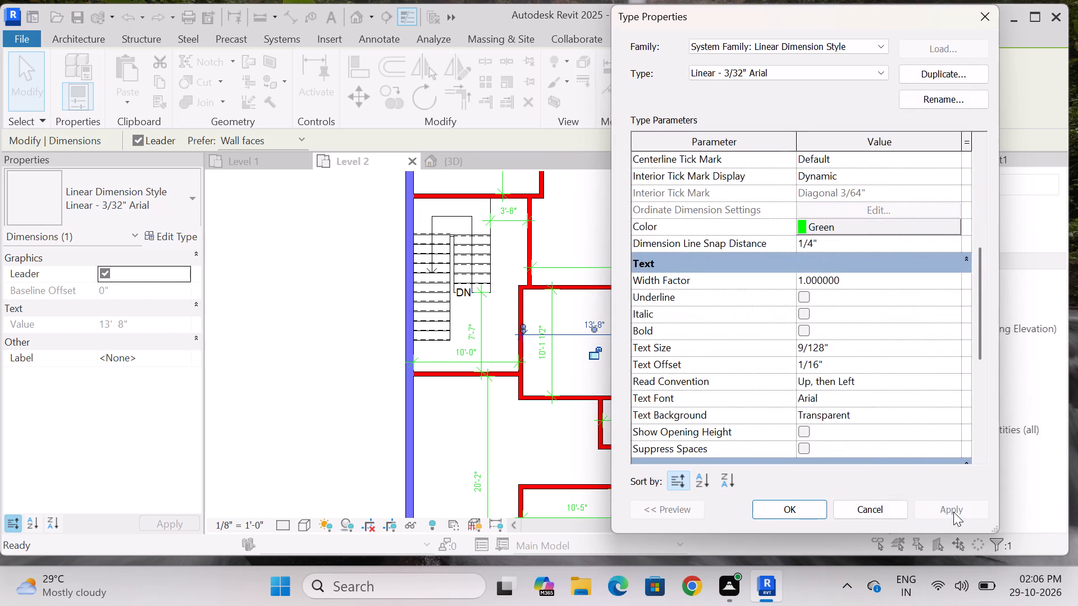
Set the Linear - 3/32" Arial dimension style's color to a darkened blue, RGB 000-088-176, and apply it.
left_click(841, 231)
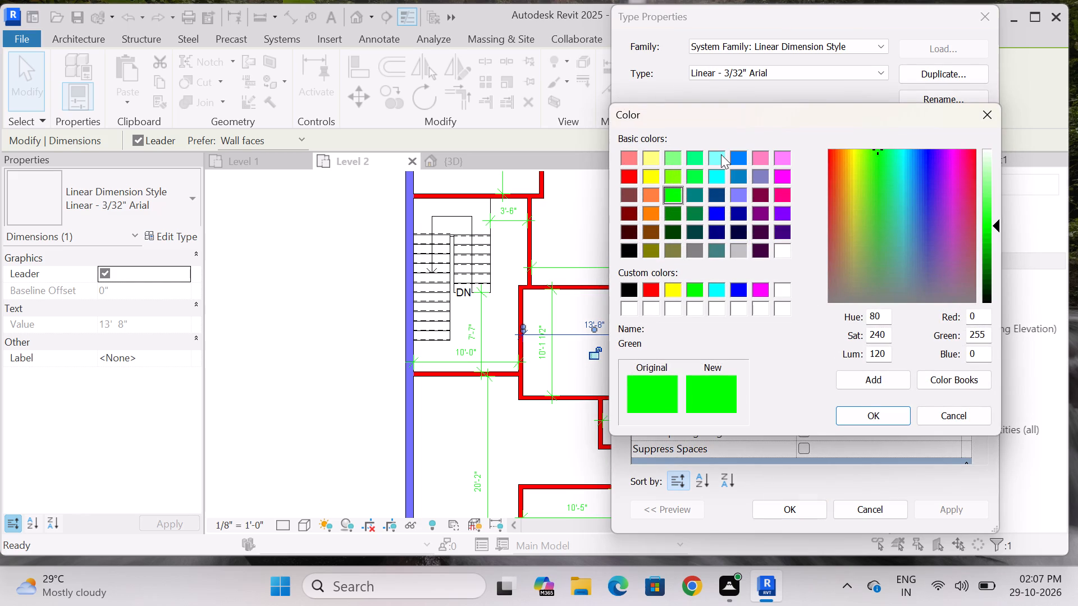
left_click(739, 158)
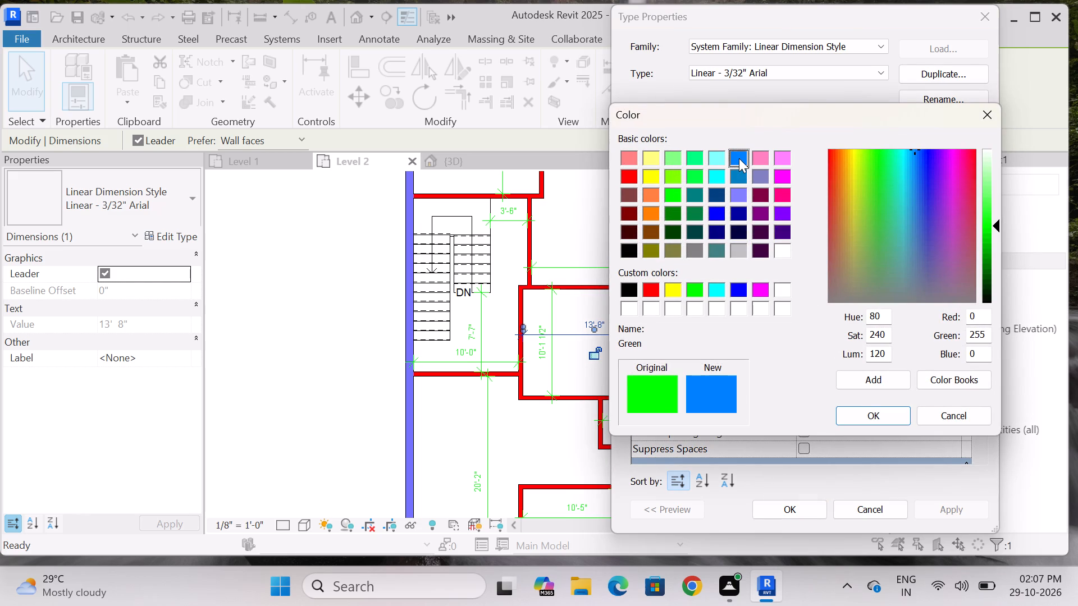
left_click_drag(999, 225, 998, 240)
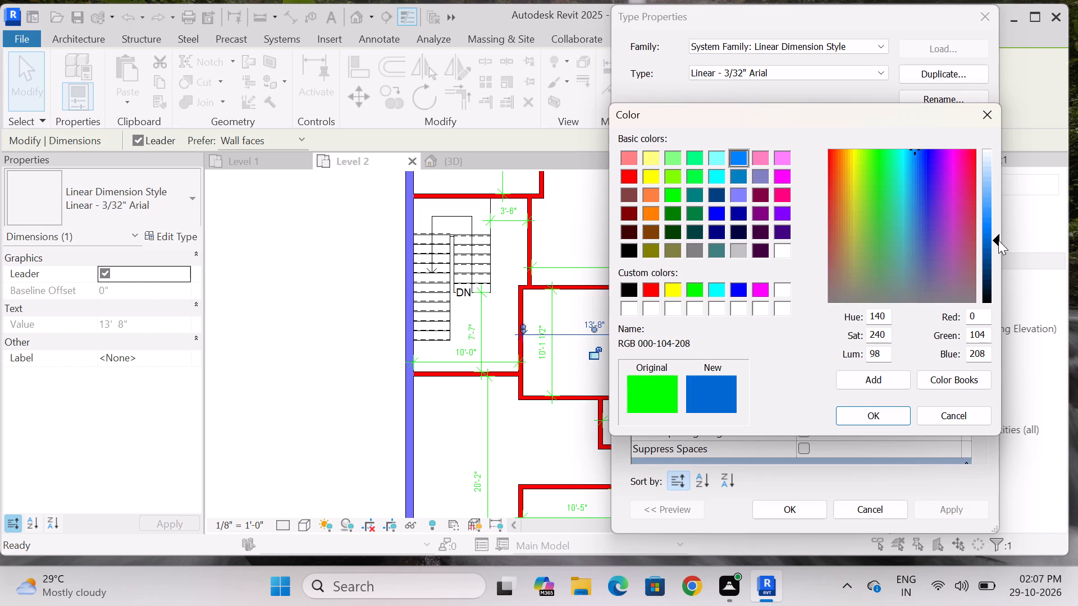
left_click_drag(998, 240, 998, 250)
left_click(890, 417)
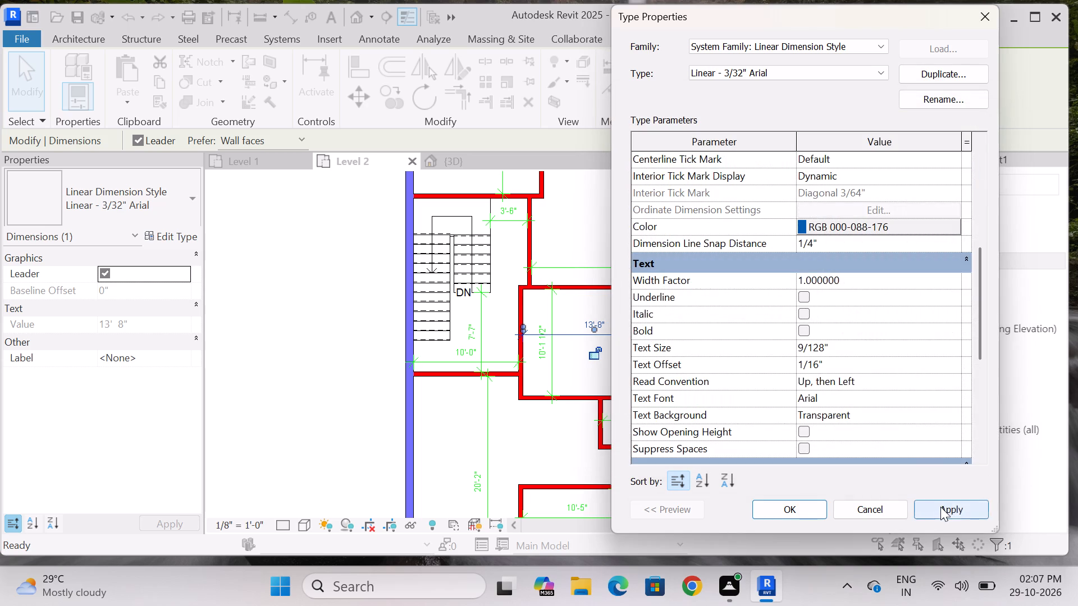
left_click(940, 507)
left_click(805, 504)
scroll(727, 195, "down", 4)
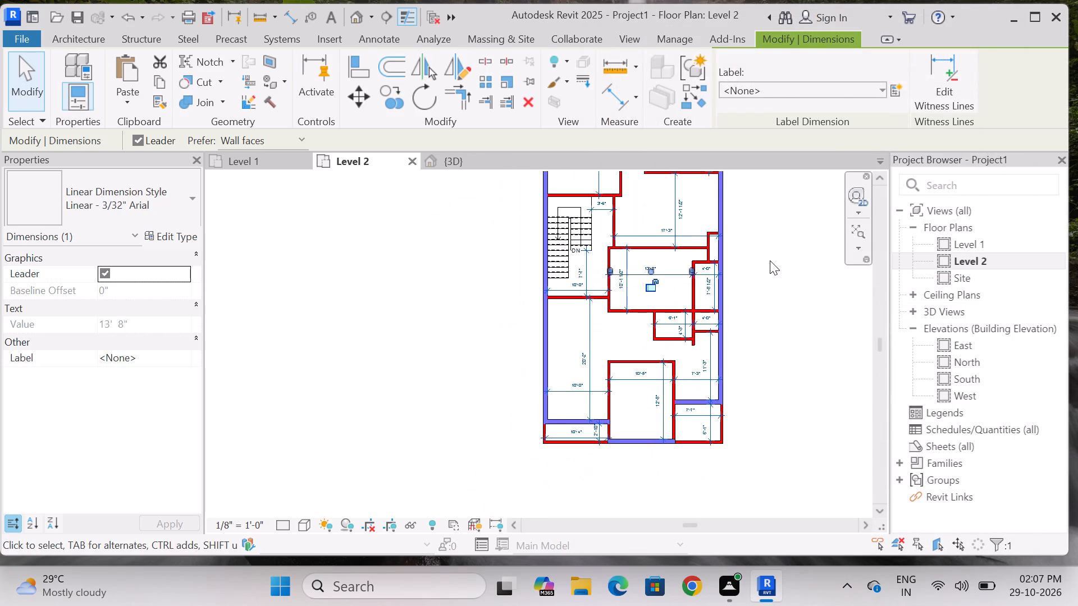
left_click(770, 261)
scroll(648, 308, "up", 4)
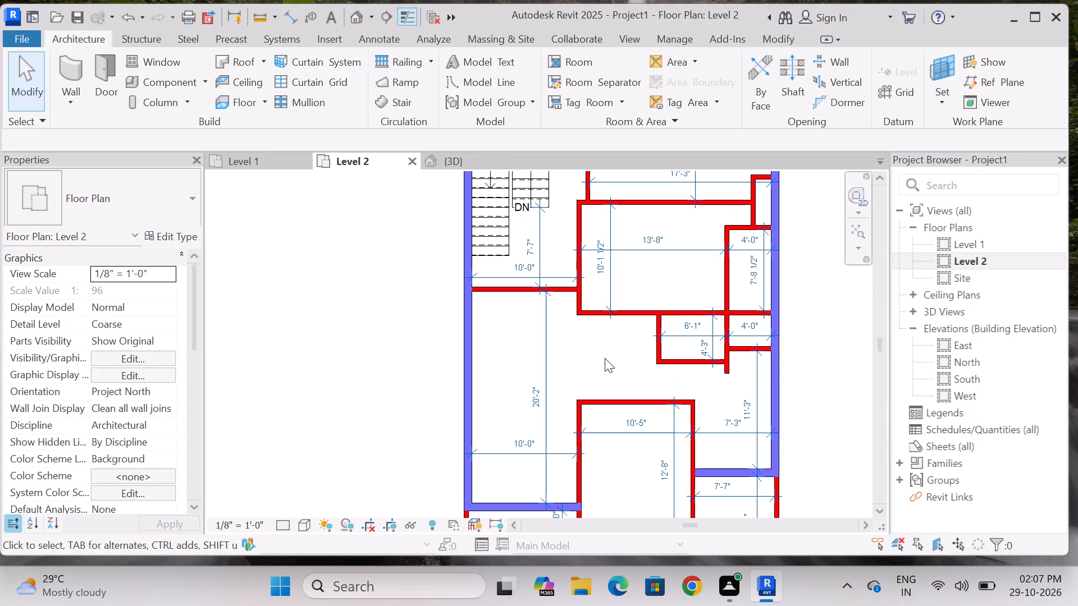
Place an aligned vertical dimension across the Level 2 passage, from the wall below the 13'-8" room to the 10'-5" room's upper wall.
scroll(609, 362, "up", 2)
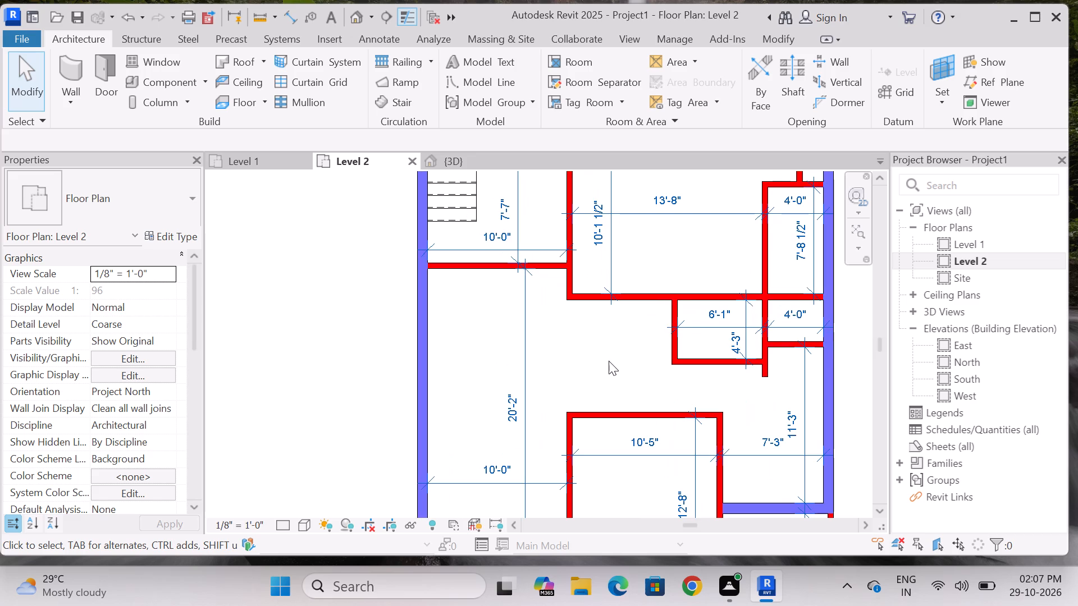
scroll(616, 364, "down", 3)
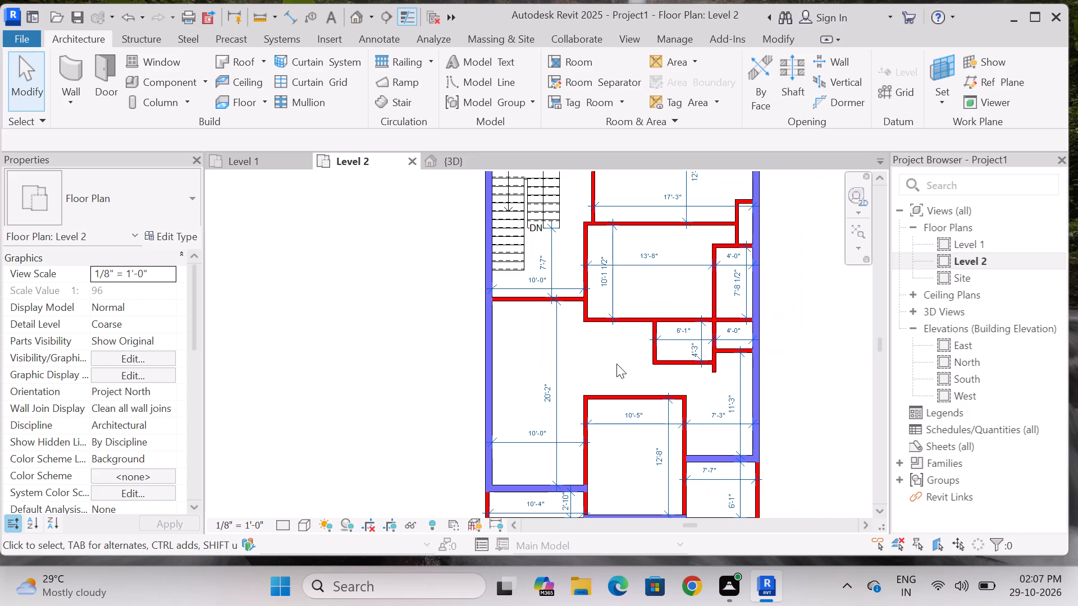
scroll(616, 364, "up", 3)
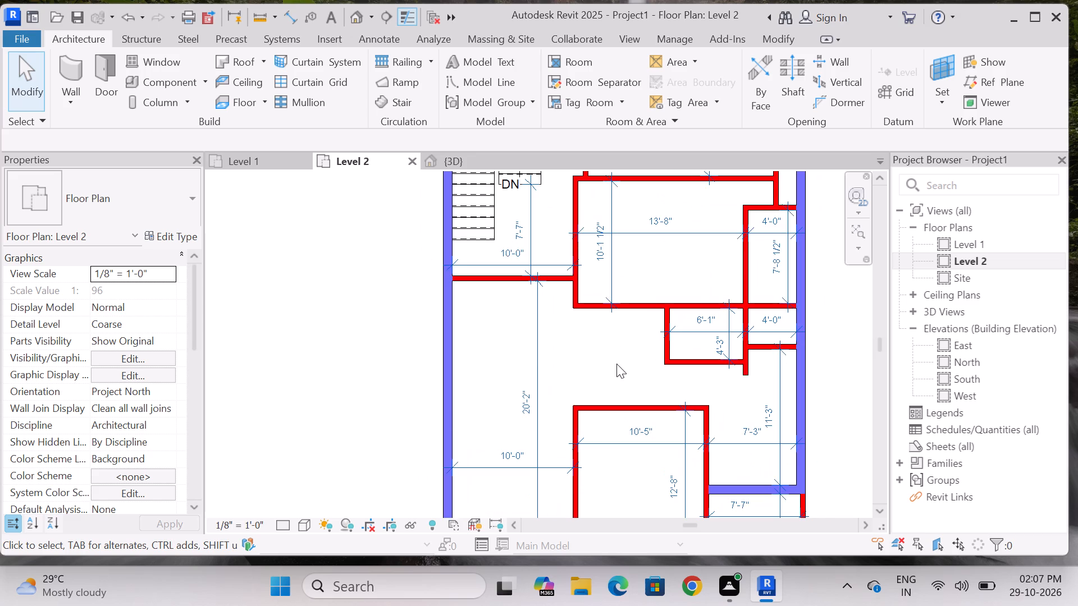
scroll(616, 364, "up", 1)
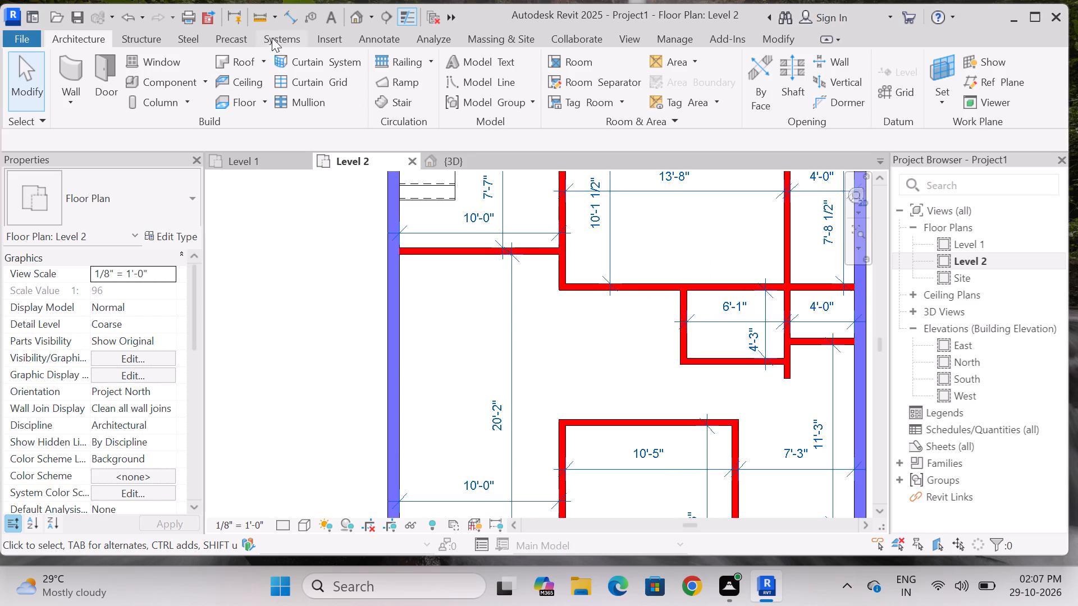
left_click(290, 19)
scroll(563, 288, "up", 3)
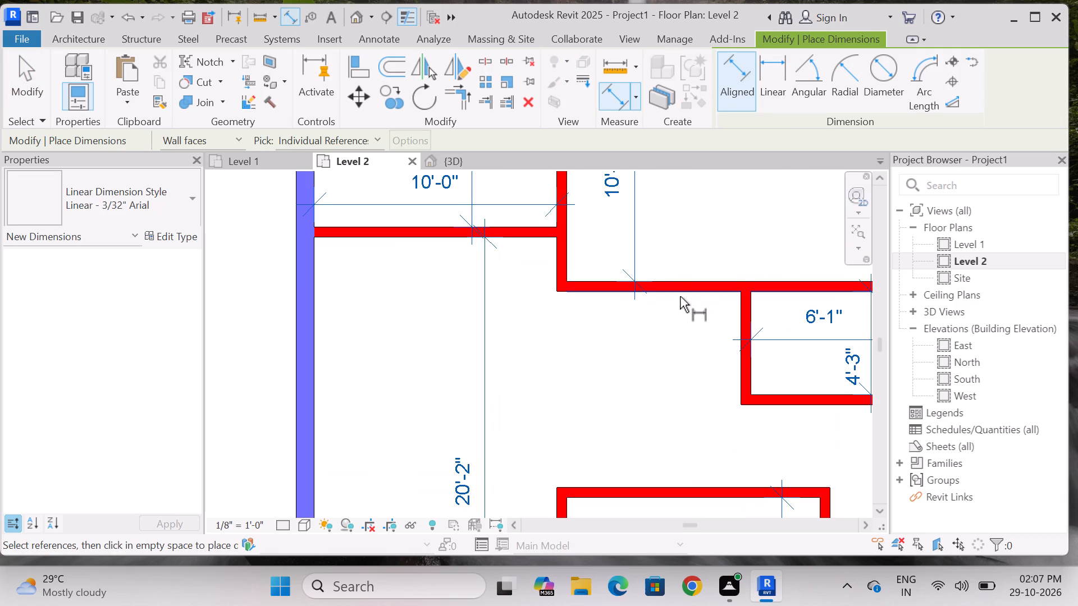
left_click(680, 296)
scroll(670, 357, "down", 4)
scroll(673, 411, "up", 4)
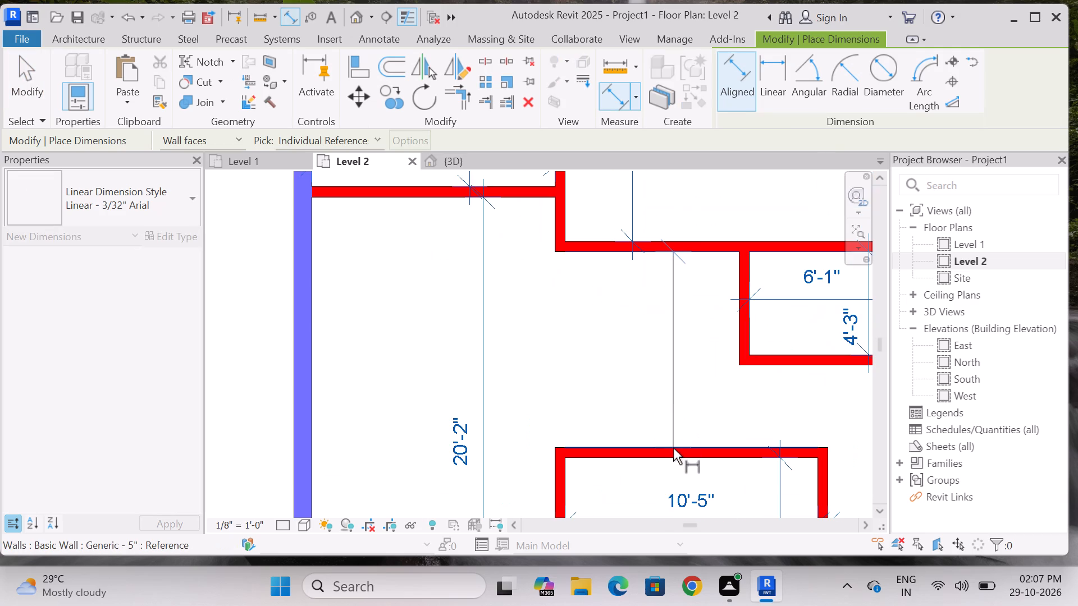
left_click(673, 448)
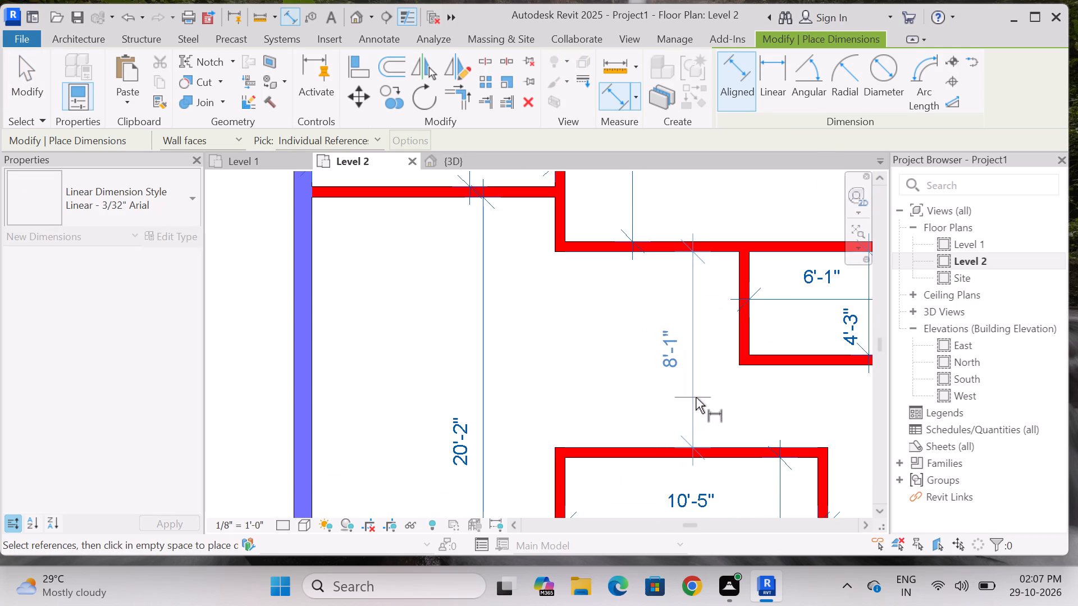
left_click(696, 397)
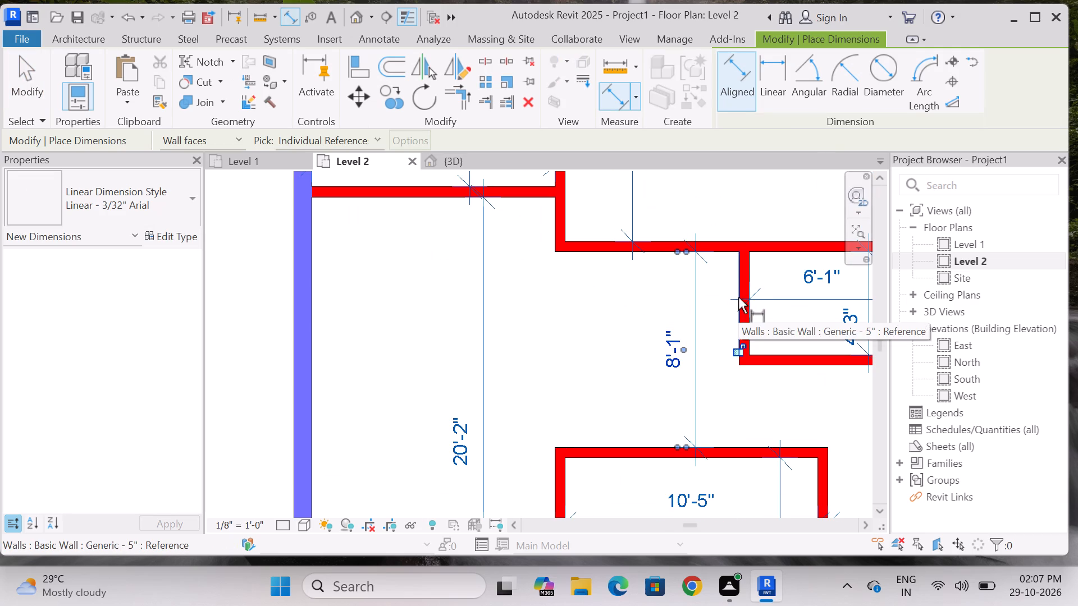
Place an aligned horizontal dimension from the 6'-1" room's west wall to the west end of the wall bounding the passage.
left_click(738, 297)
left_click_drag(553, 225, 553, 231)
scroll(596, 360, "down", 4)
scroll(596, 333, "up", 3)
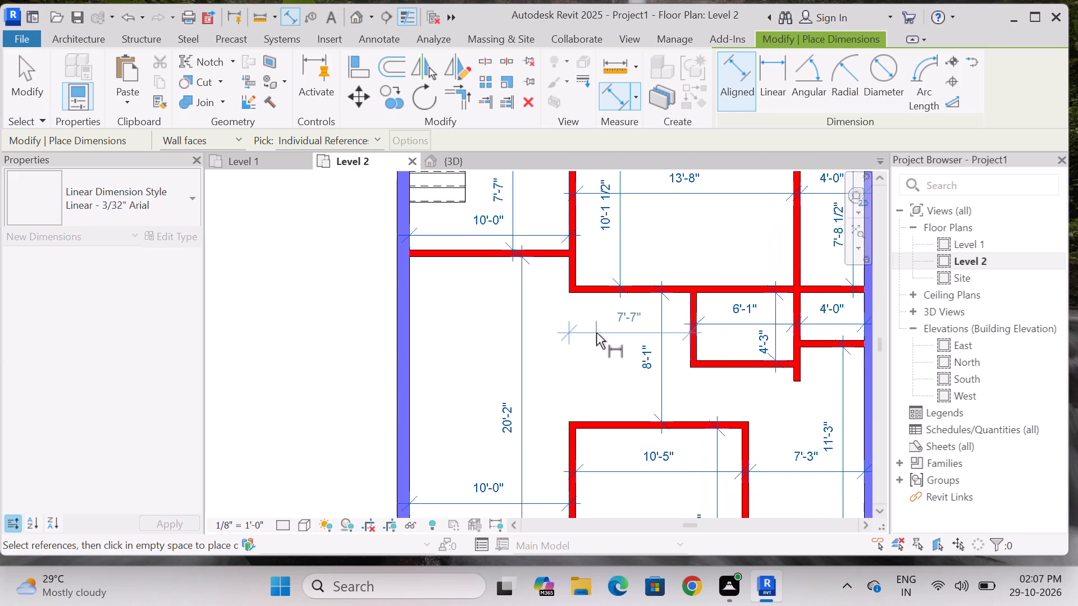
scroll(602, 330, "up", 3)
left_click(597, 322)
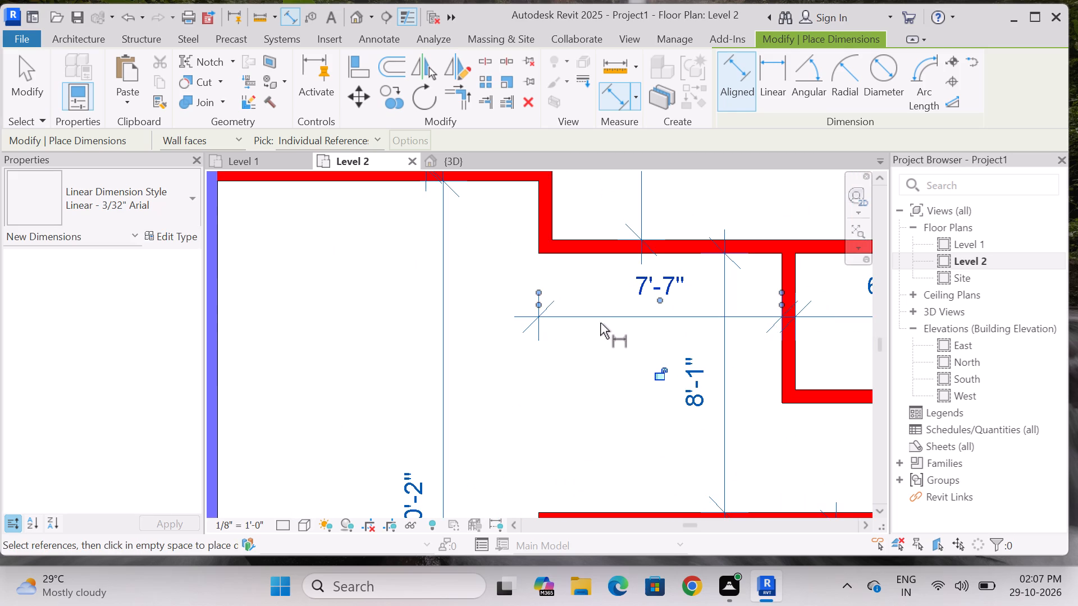
scroll(674, 334, "down", 3)
key("Escape")
Move the text of the two new passage dimensions, shifting the vertical one's text down and the horizontal one's text below its dimension line.
left_click(692, 369)
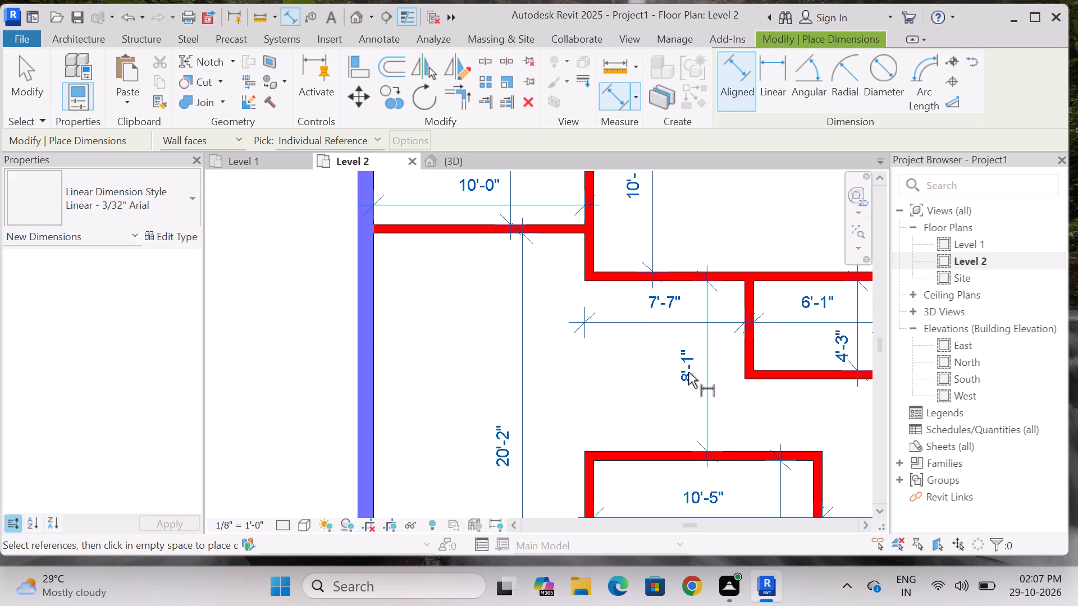
key("Escape")
left_click(684, 366)
left_click_drag(696, 362, 696, 412)
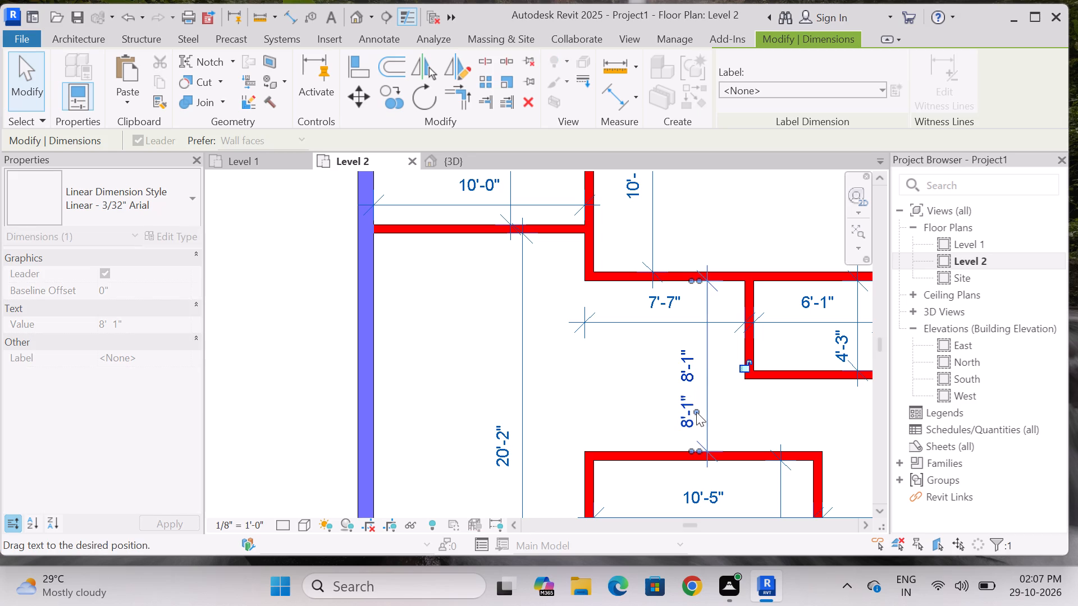
left_click_drag(696, 412, 699, 400)
key("Escape")
scroll(668, 325, "up", 2)
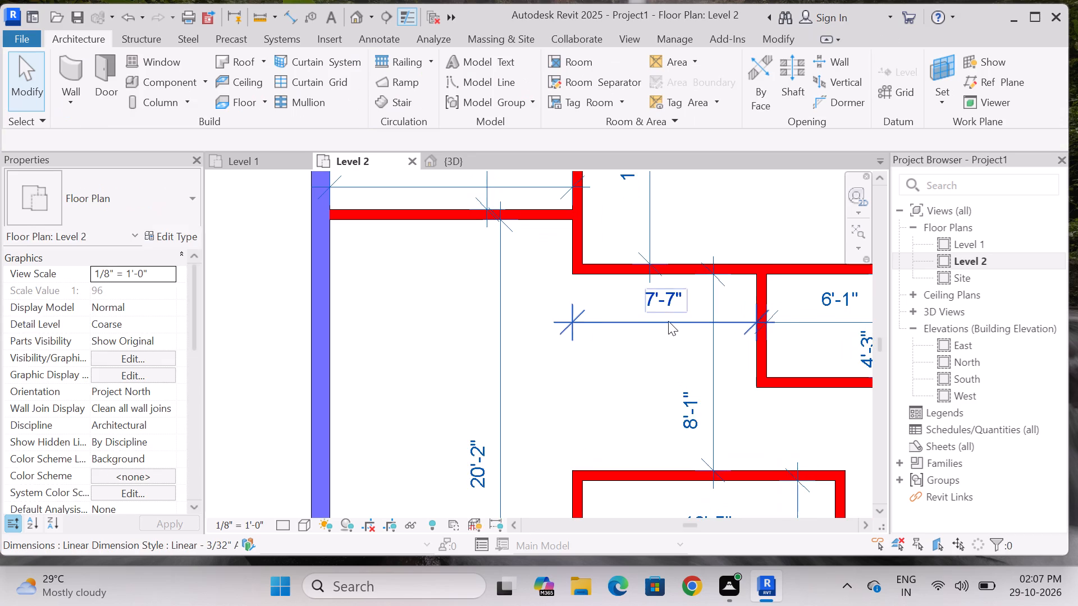
left_click(664, 295)
left_click_drag(663, 309, 654, 346)
key("Escape")
Review the dimension layout across the whole Level 2 plan.
scroll(643, 382, "down", 5)
scroll(676, 272, "down", 4)
scroll(719, 357, "up", 3)
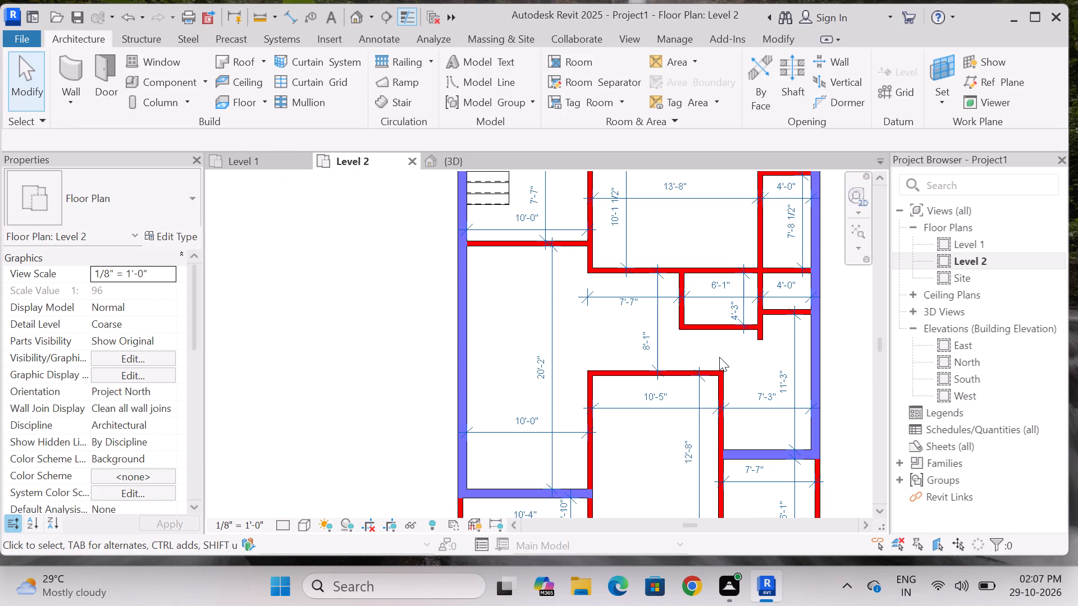
scroll(710, 369, "down", 3)
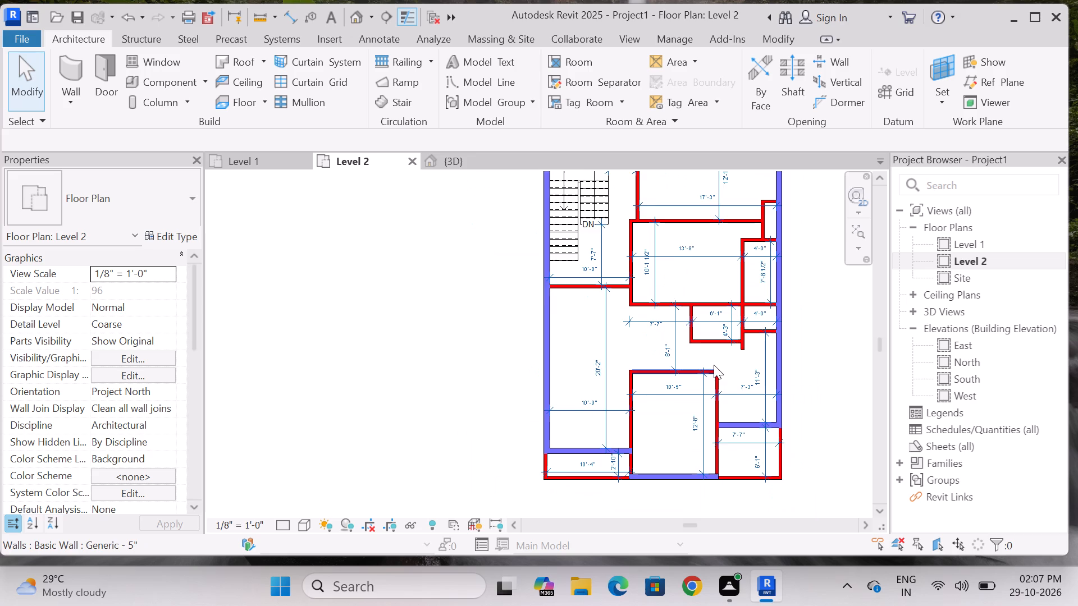
scroll(714, 364, "down", 4)
middle_click_drag(727, 384, 692, 391)
scroll(688, 396, "down", 1)
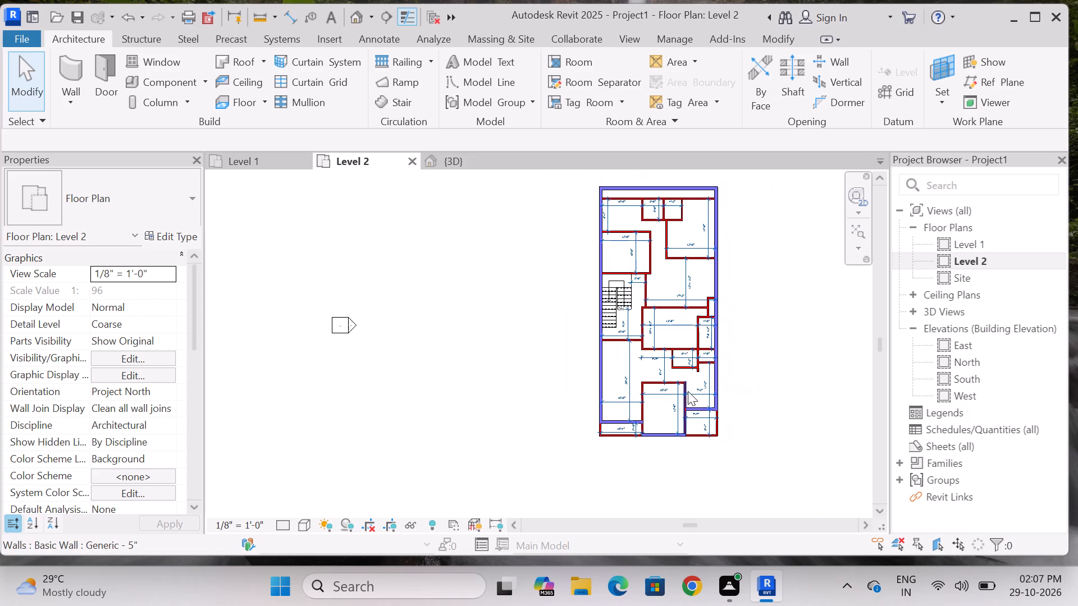
Draw two crossing diagonal model lines between opposite corners of the narrow shaft beside the 17'-3" room on Level 2.
scroll(699, 264, "up", 3)
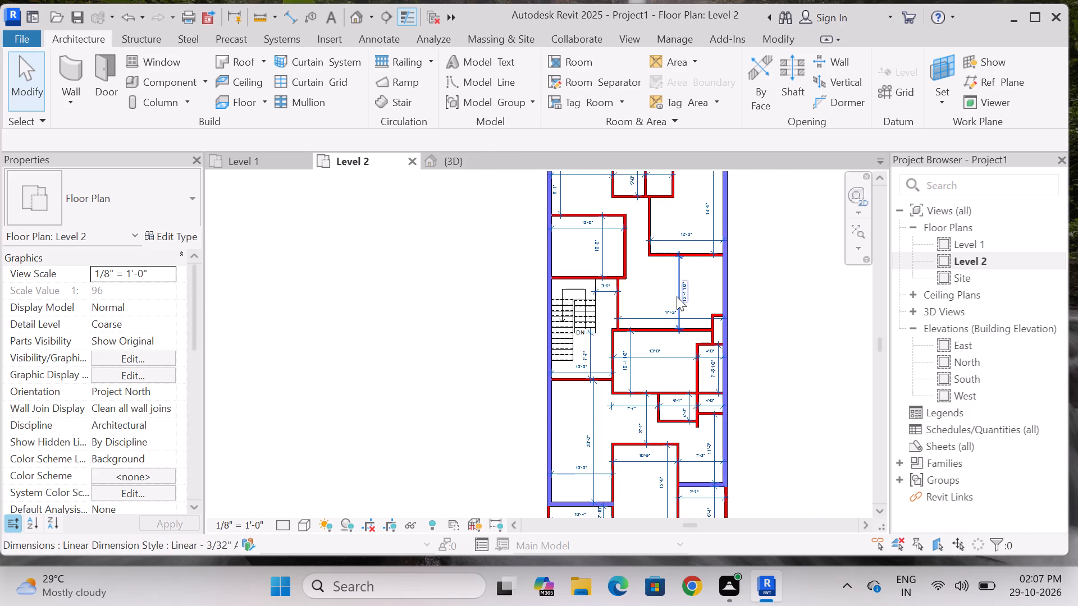
key("l")
key("i")
scroll(737, 329, "up", 13)
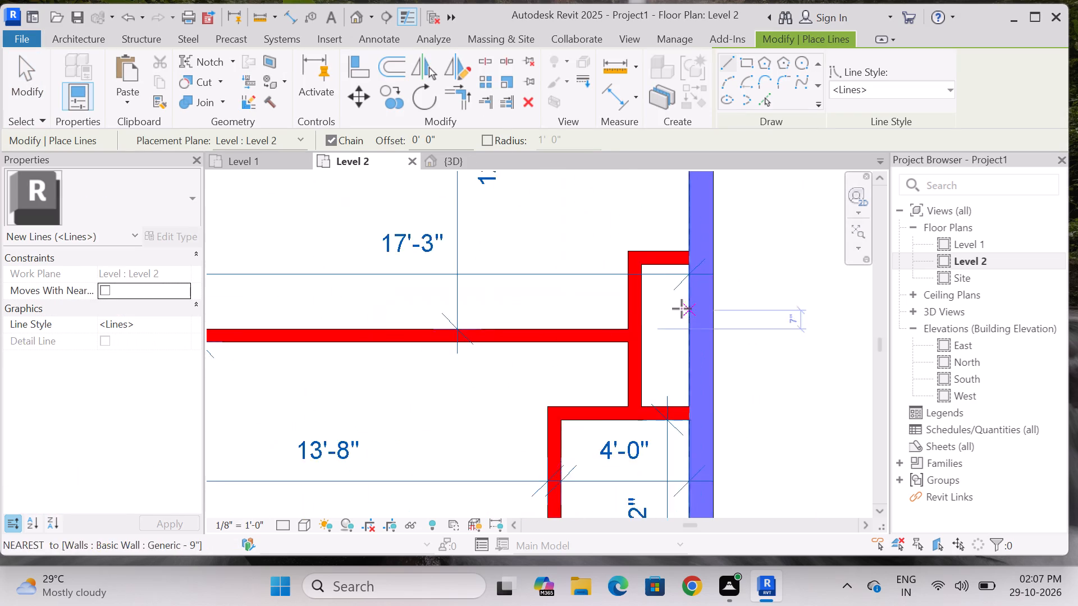
scroll(682, 309, "up", 3)
left_click_drag(698, 232, 695, 238)
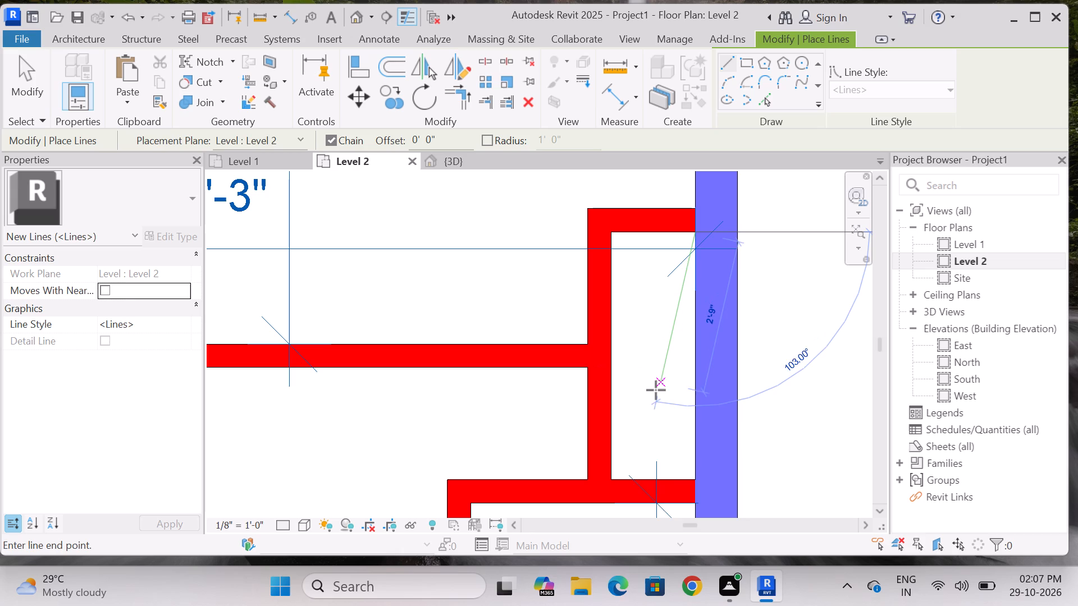
left_click(614, 482)
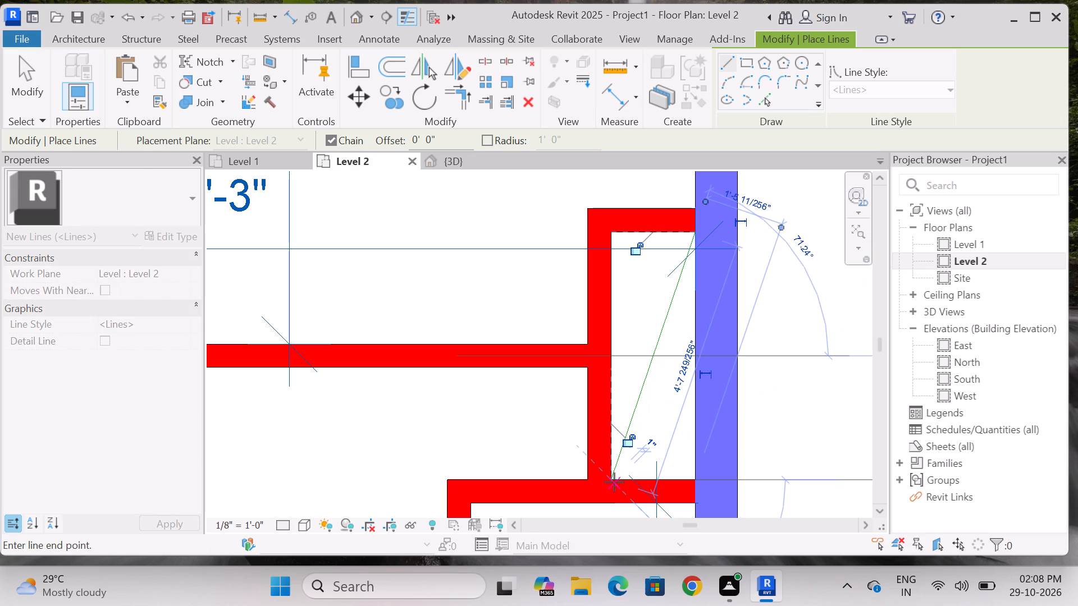
key("Escape")
left_click(614, 232)
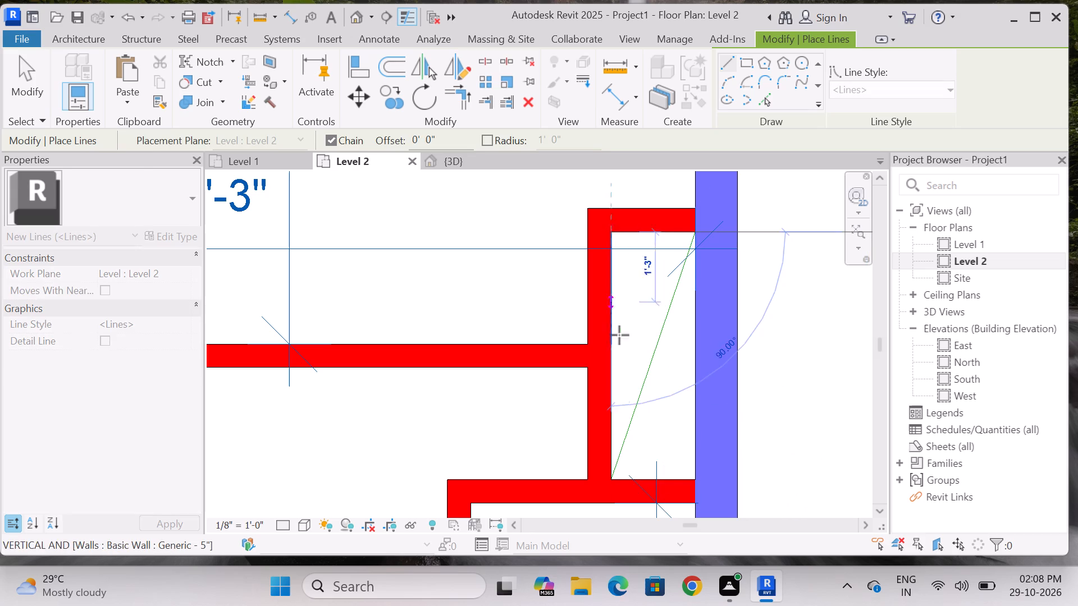
left_click(695, 480)
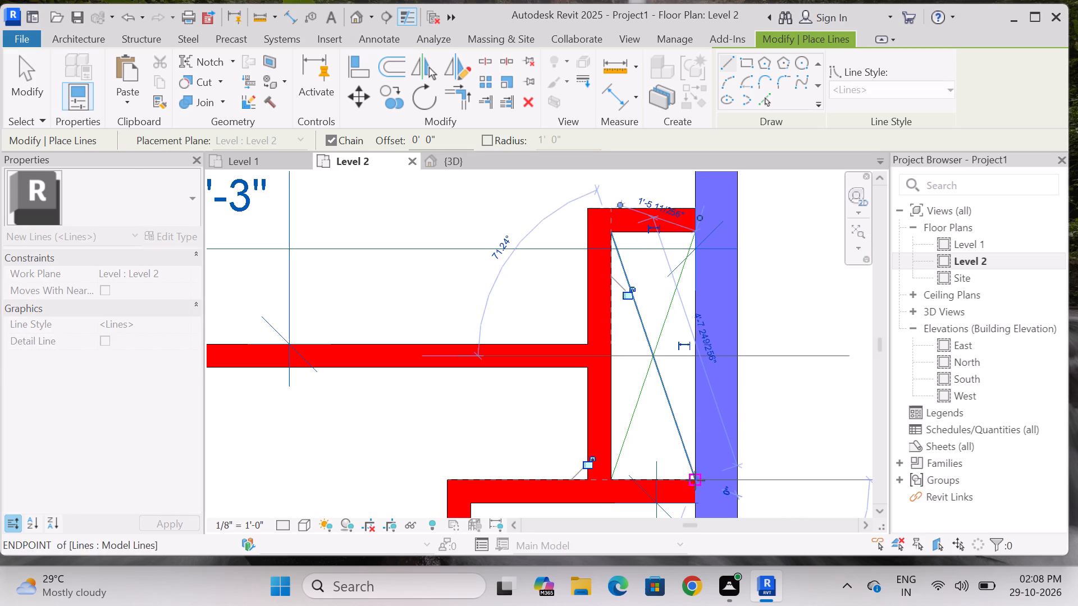
key("Escape")
key("Escape")
Change the line style of both crossing shaft lines to <Hidden>.
left_click(638, 390, "ctrl")
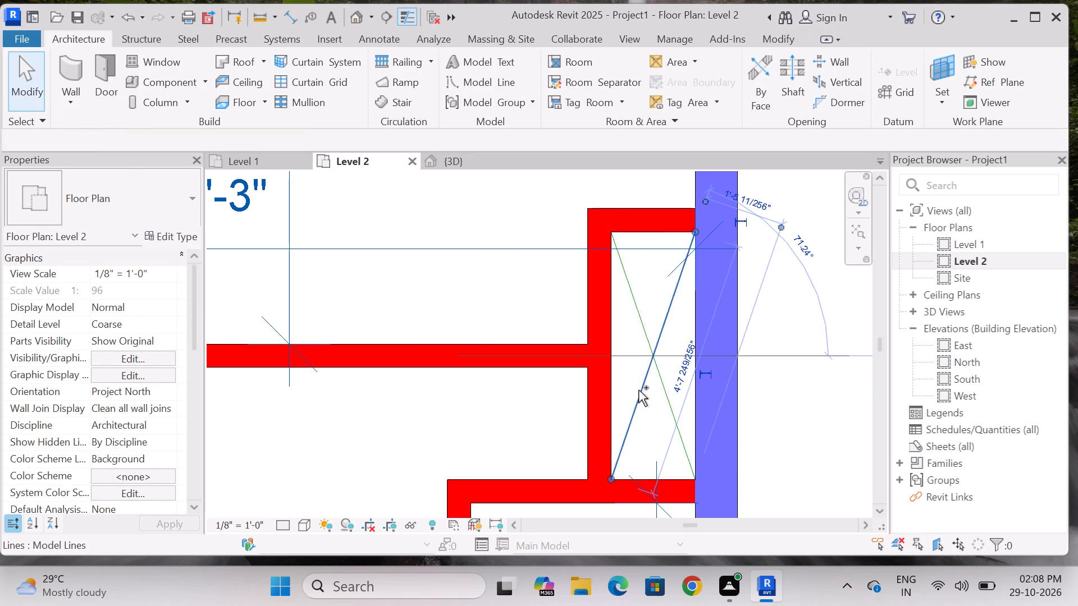
left_click(661, 387, "ctrl")
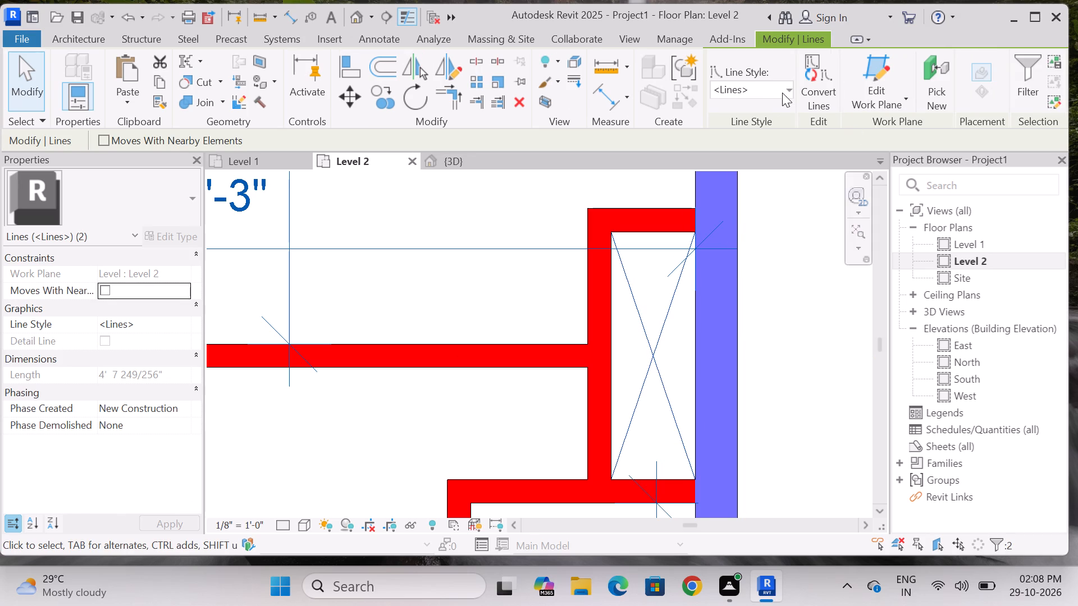
left_click(780, 91)
left_click(757, 182)
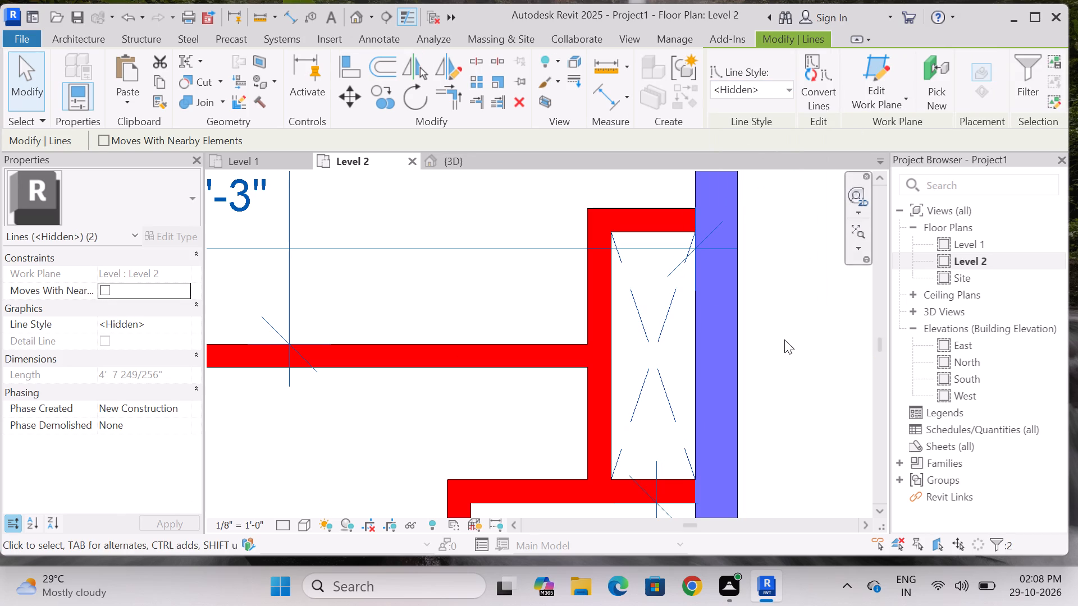
left_click(798, 347)
Check how the hidden-line shaft cross and the dimensions read across the full Level 2 plan.
scroll(786, 326, "down", 13)
scroll(742, 246, "down", 5)
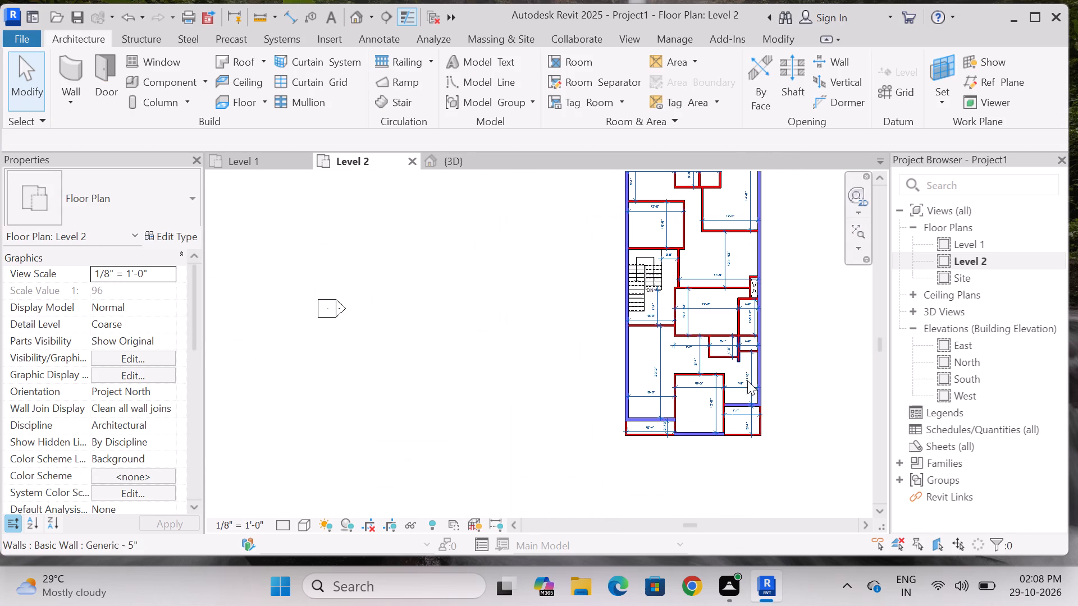
scroll(676, 329, "down", 2)
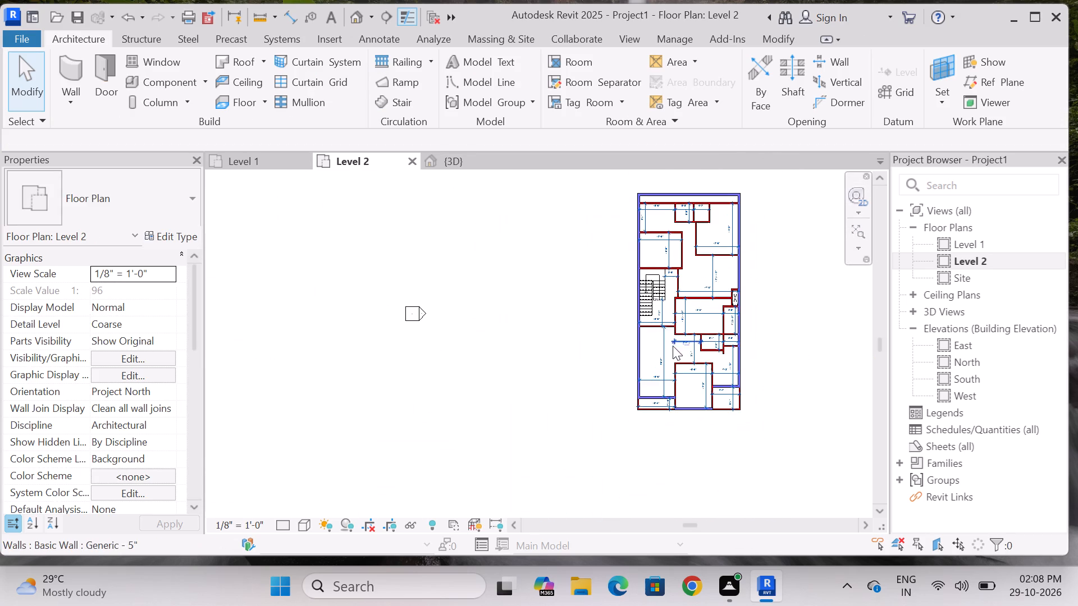
scroll(748, 277, "up", 3)
middle_click_drag(806, 328, 773, 335)
scroll(764, 345, "up", 2)
scroll(761, 353, "down", 2)
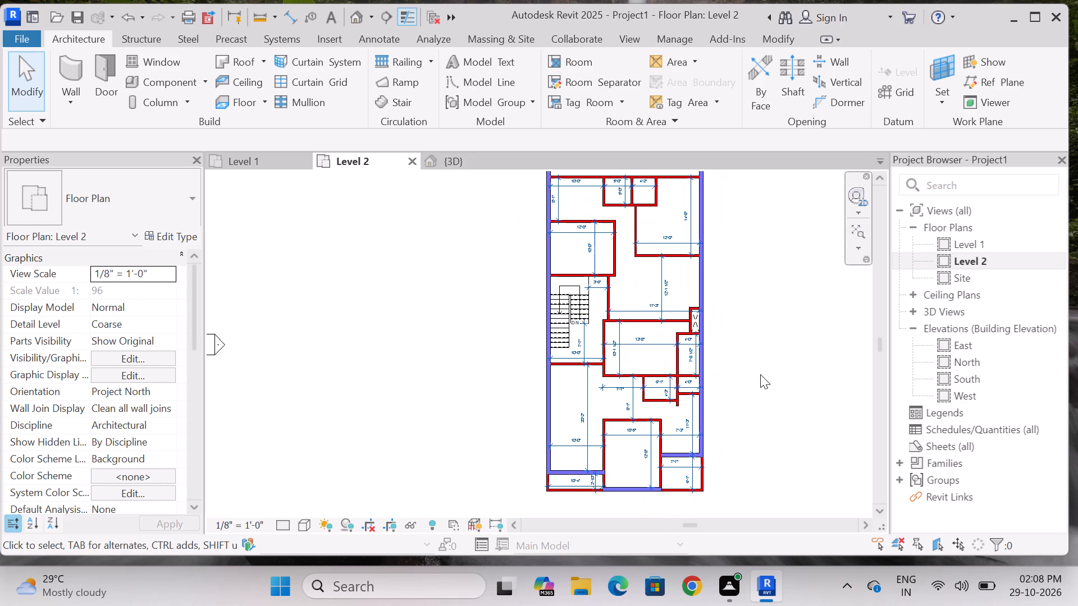
middle_click_drag(768, 352, 747, 362)
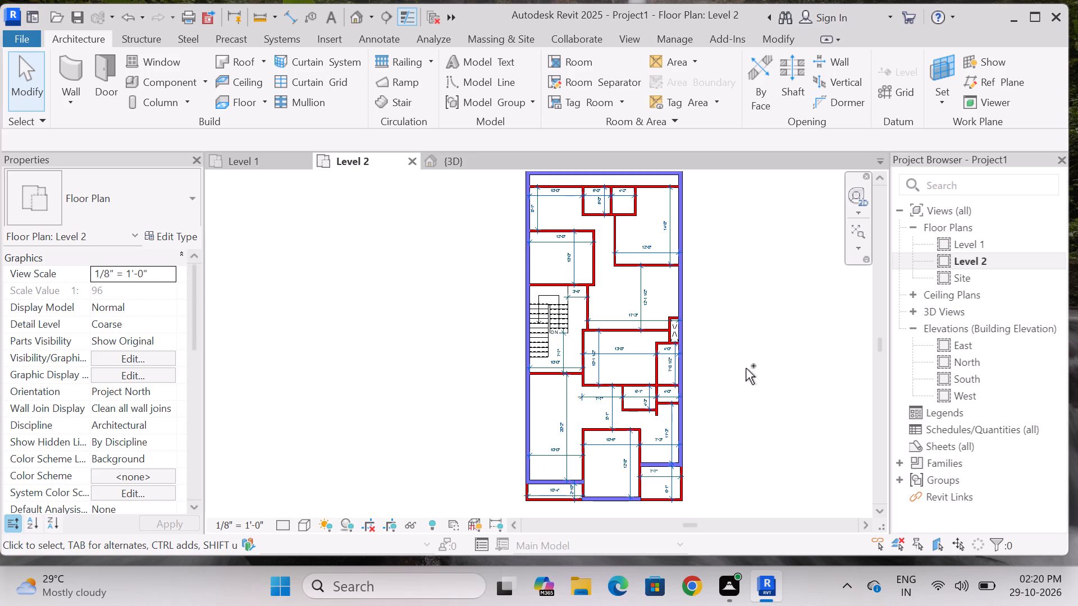
scroll(594, 429, "up", 7, "ctrl")
On the Level 1 plan, draw two crossing diagonal model lines in the narrow shaft along the exterior wall of the 18'-1" room.
double_click(967, 240, "ctrl")
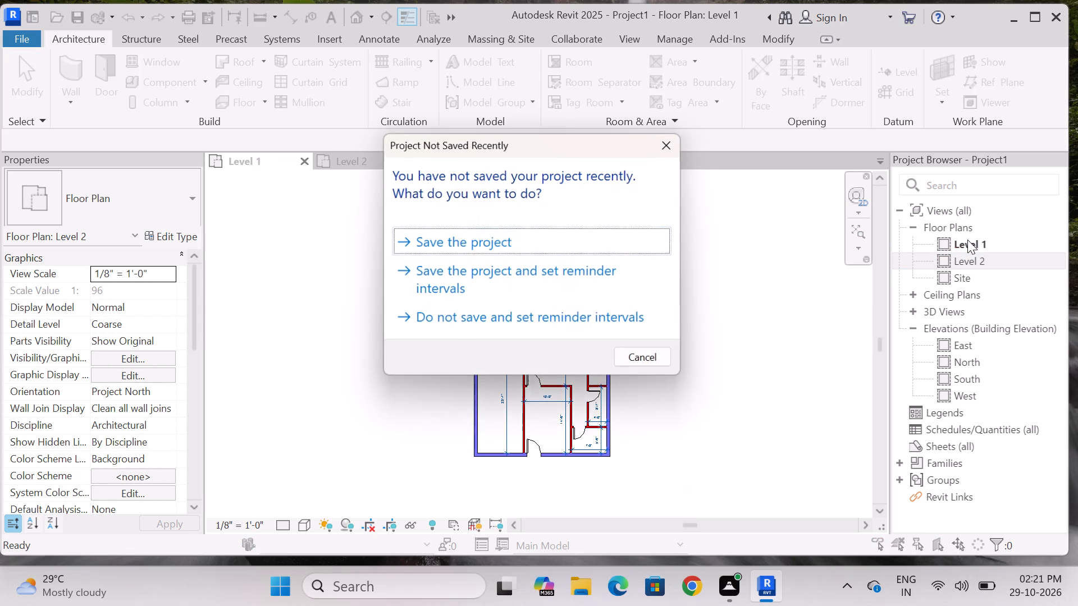
left_click(671, 143, "ctrl")
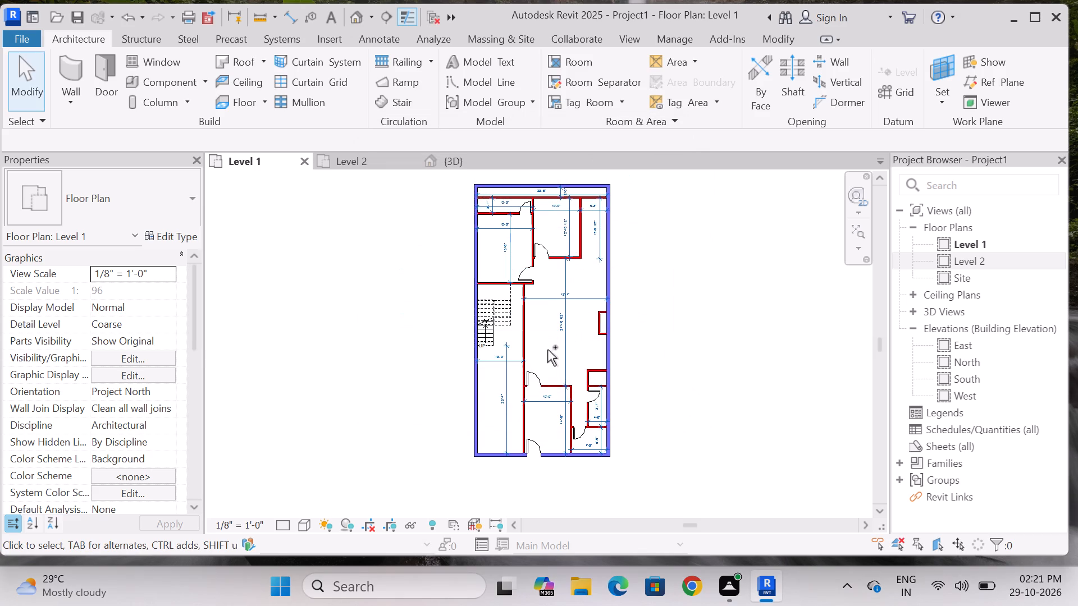
scroll(547, 353, "up", 1, "ctrl")
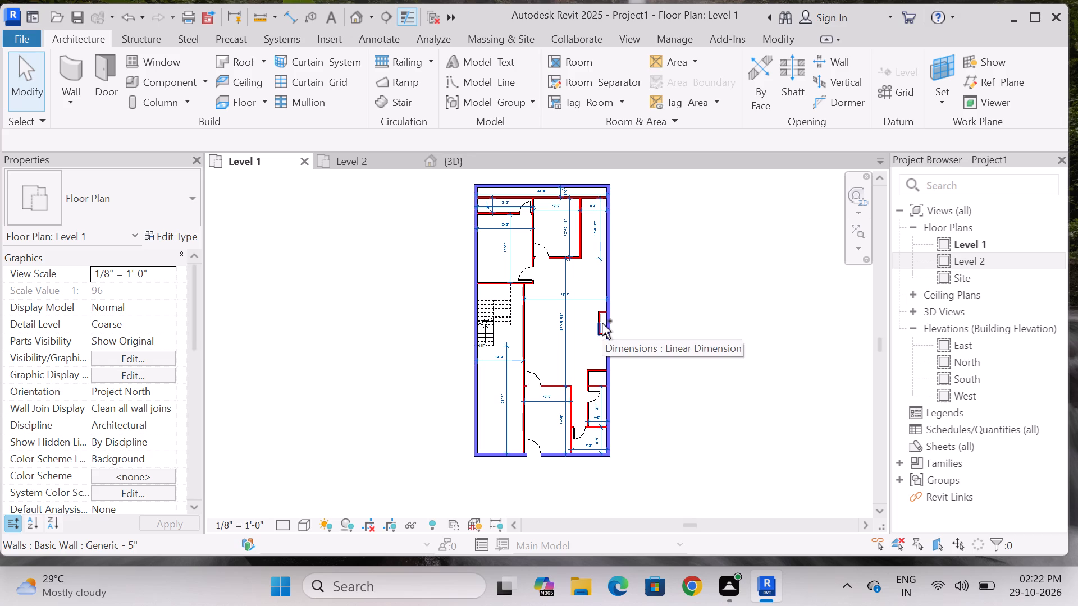
scroll(602, 321, "up", 6)
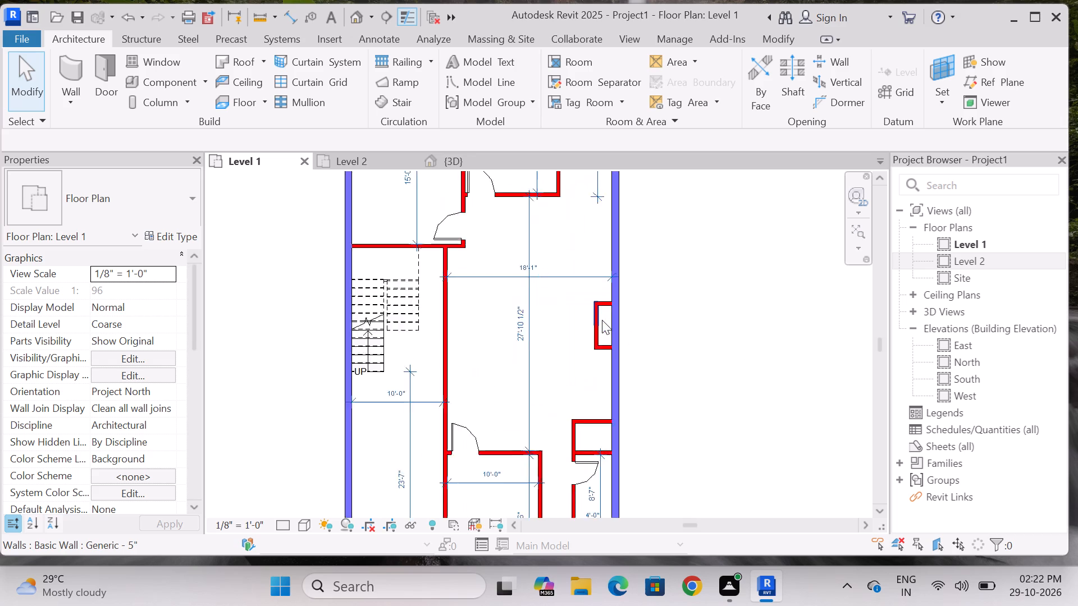
scroll(602, 320, "up", 2)
scroll(524, 307, "down", 5)
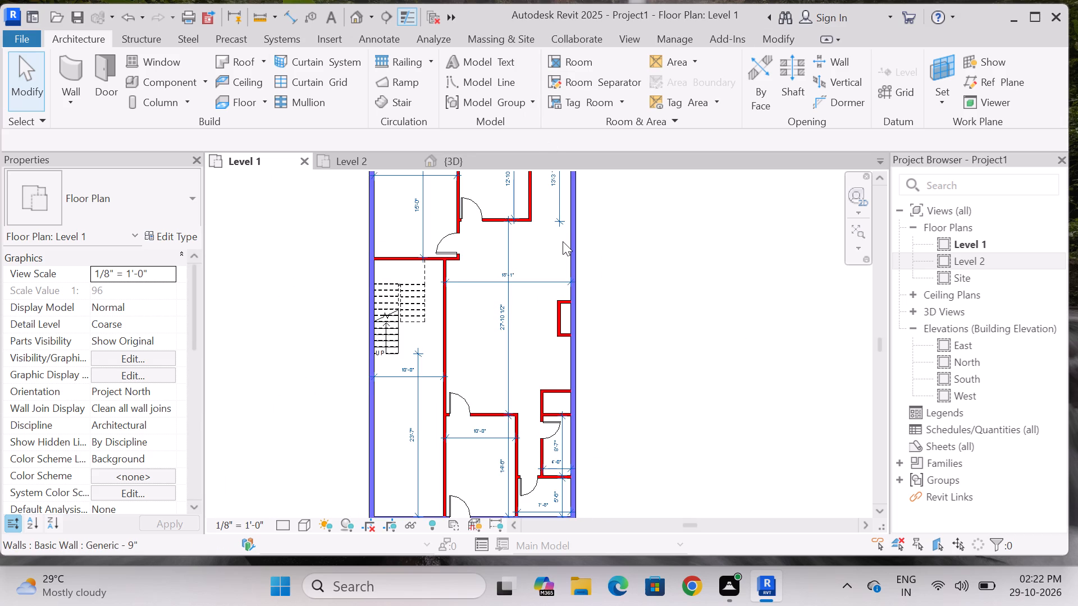
type("li")
scroll(548, 325, "up", 8)
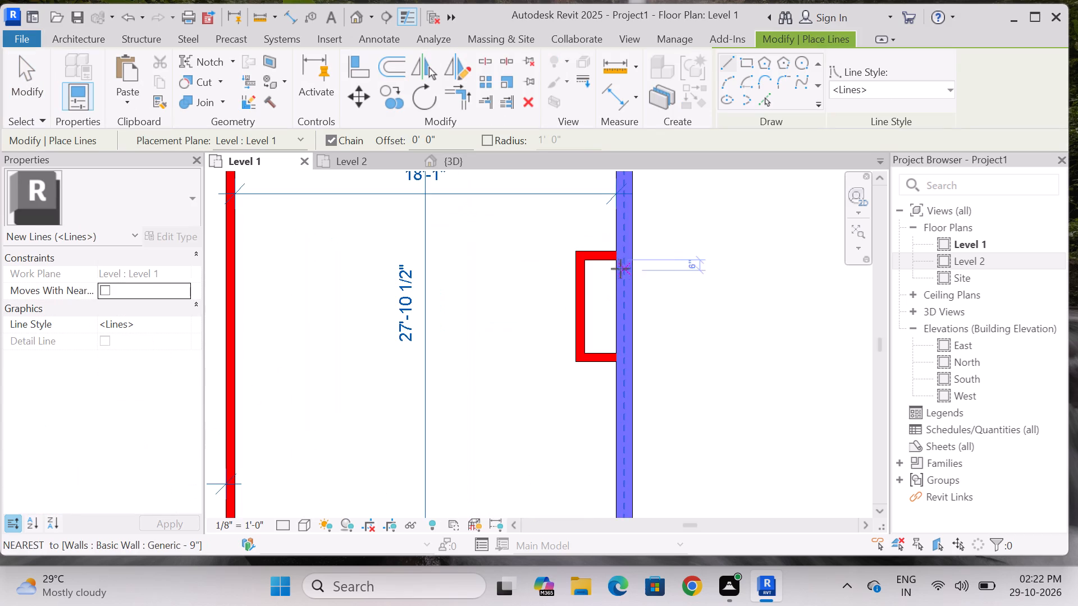
left_click(616, 259)
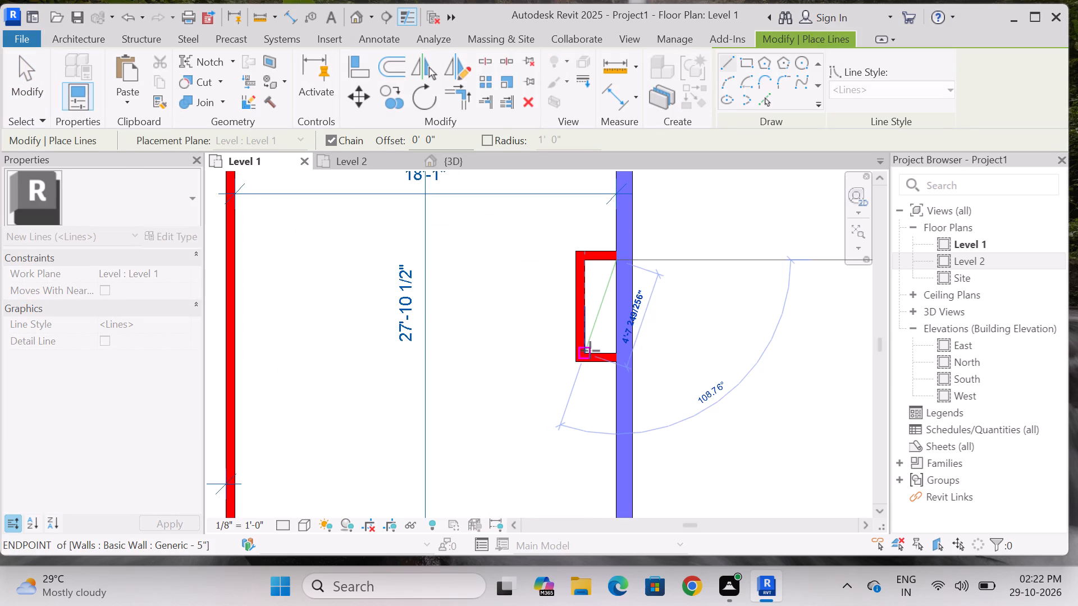
left_click(587, 354)
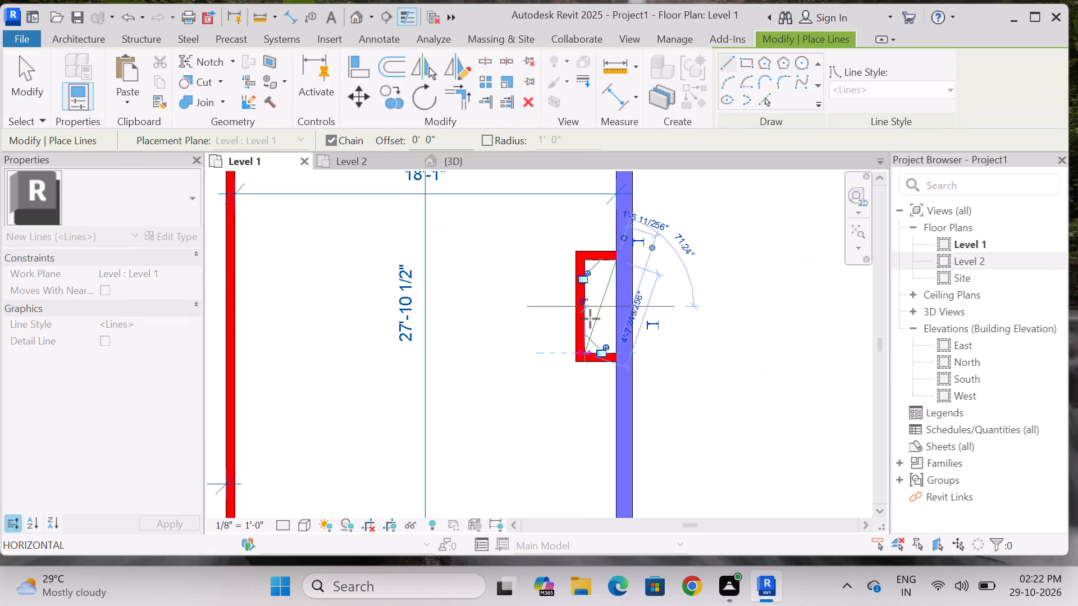
key("Escape")
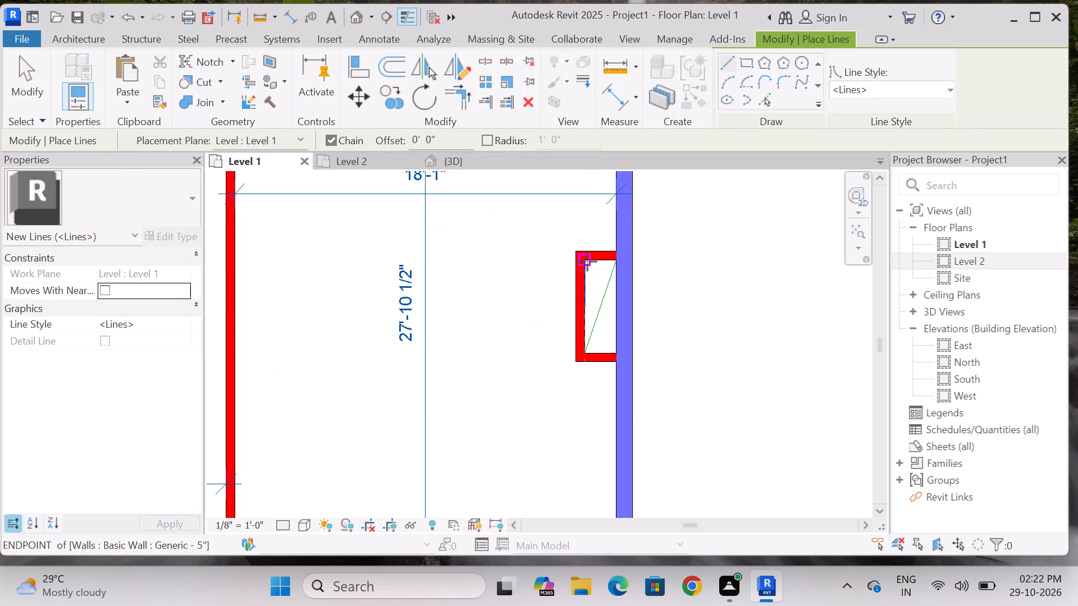
left_click(587, 261)
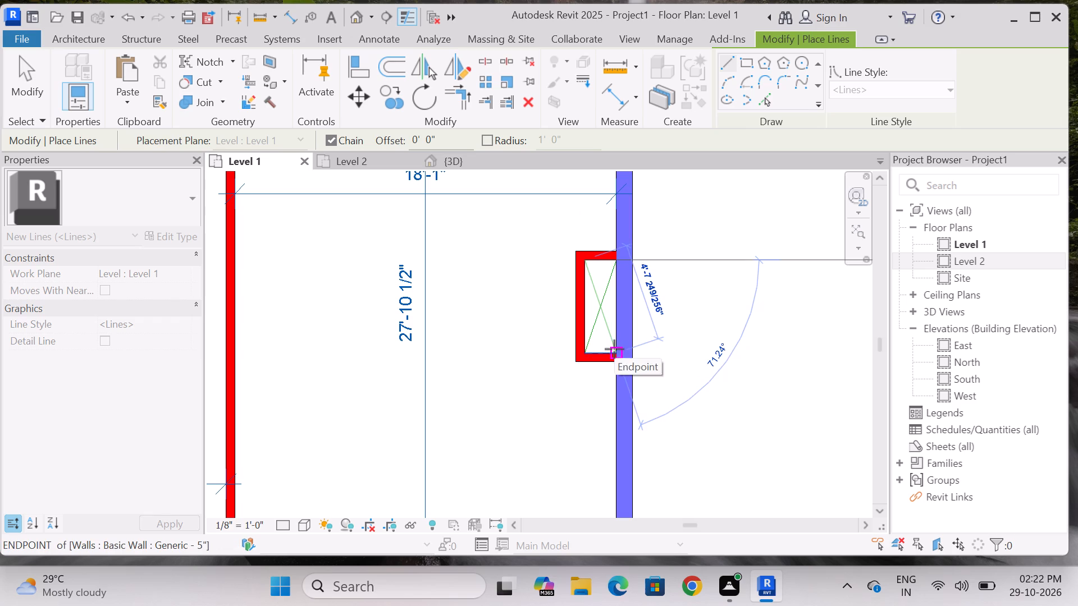
left_click(618, 353)
key("Escape")
Draw two crossing diagonal model lines between opposite corners of the shaft adjoining the 4'-0" by 8'-7" room on Level 1.
scroll(612, 261, "down", 7)
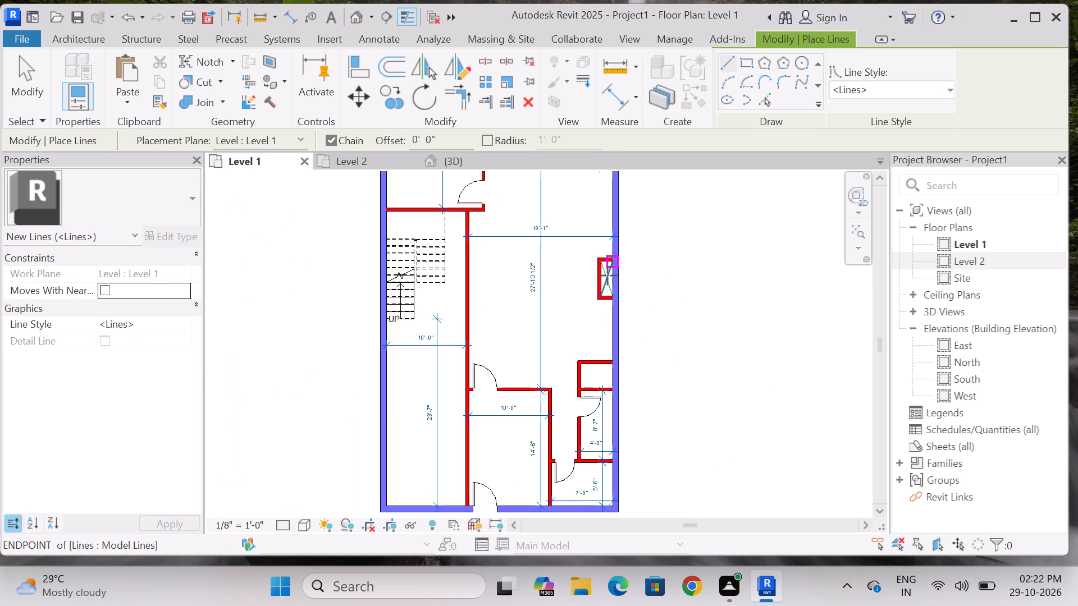
scroll(578, 388, "up", 7)
left_click(659, 325)
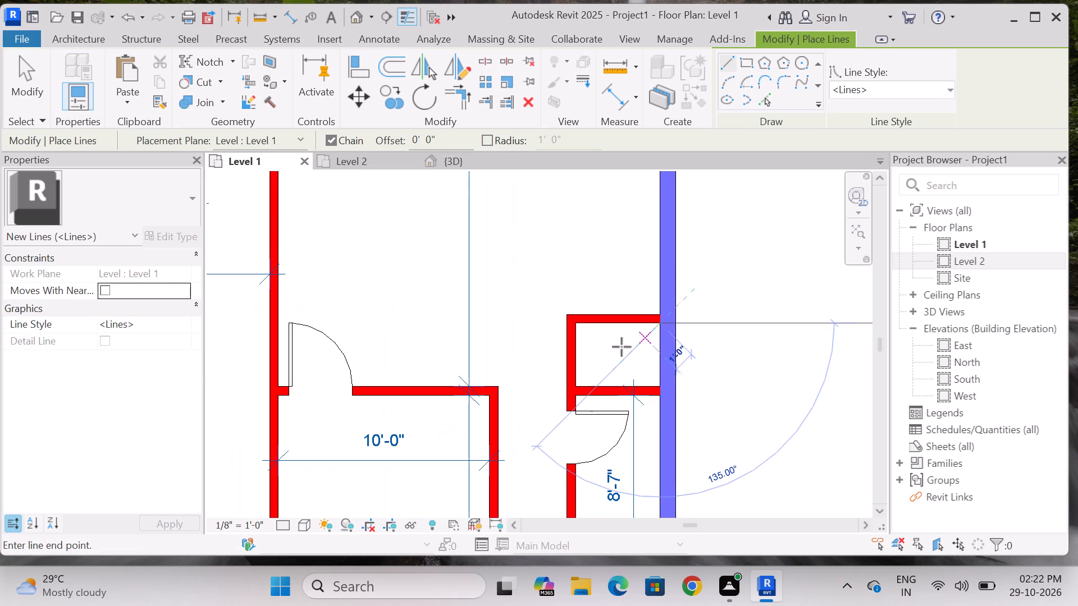
left_click(578, 388)
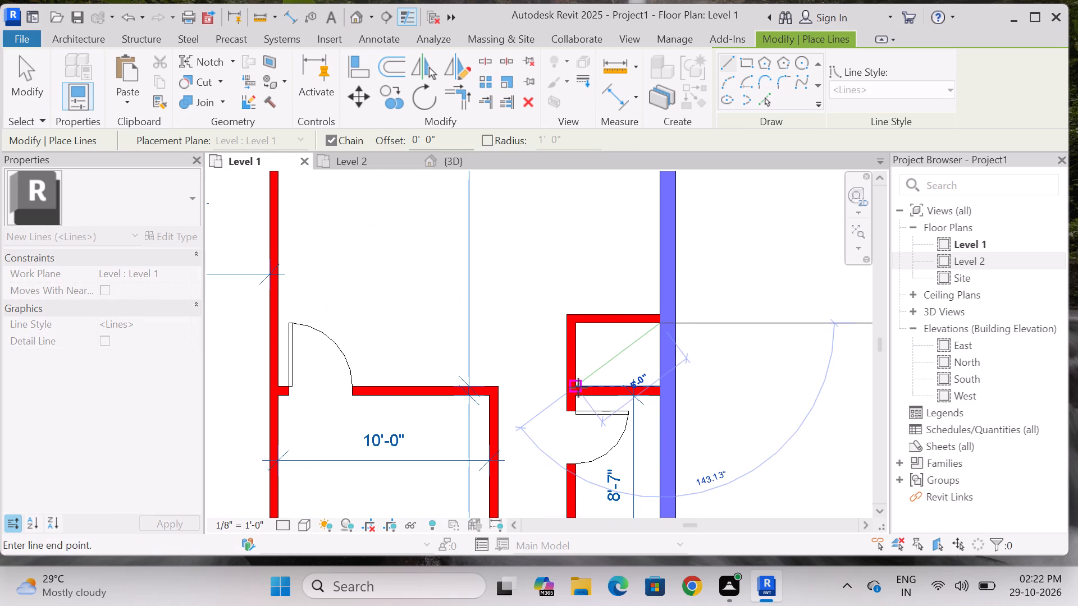
key("Escape")
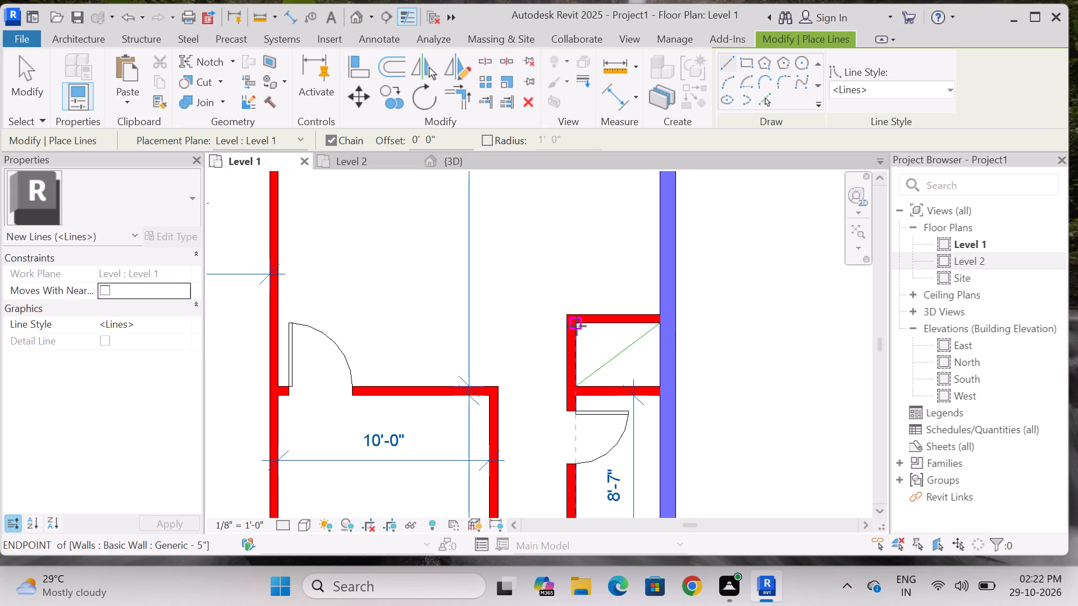
left_click(577, 325)
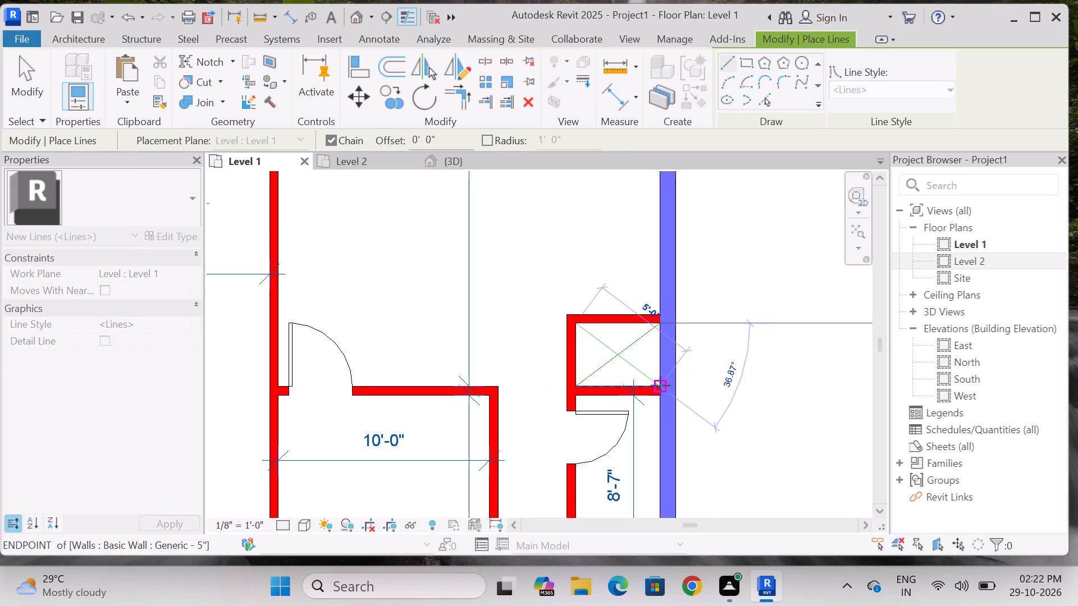
left_click(660, 385)
key("Escape")
key("Escape")
Change the line style of all four crossing lines in the two Level 1 shafts to <Hidden>.
scroll(618, 366, "down", 3)
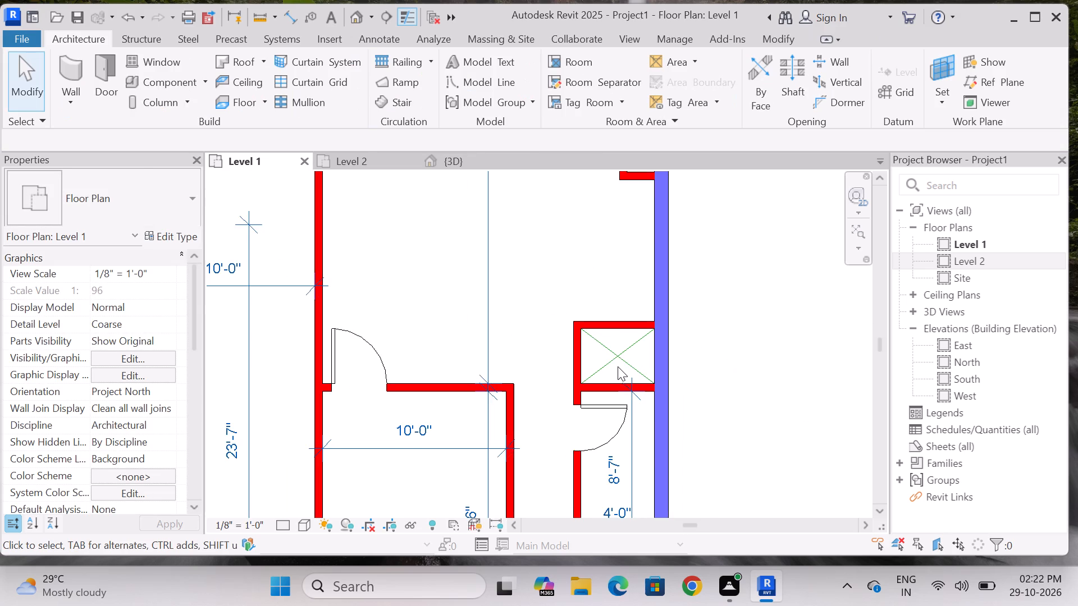
left_click(607, 366, "ctrl")
left_click(605, 352, "ctrl")
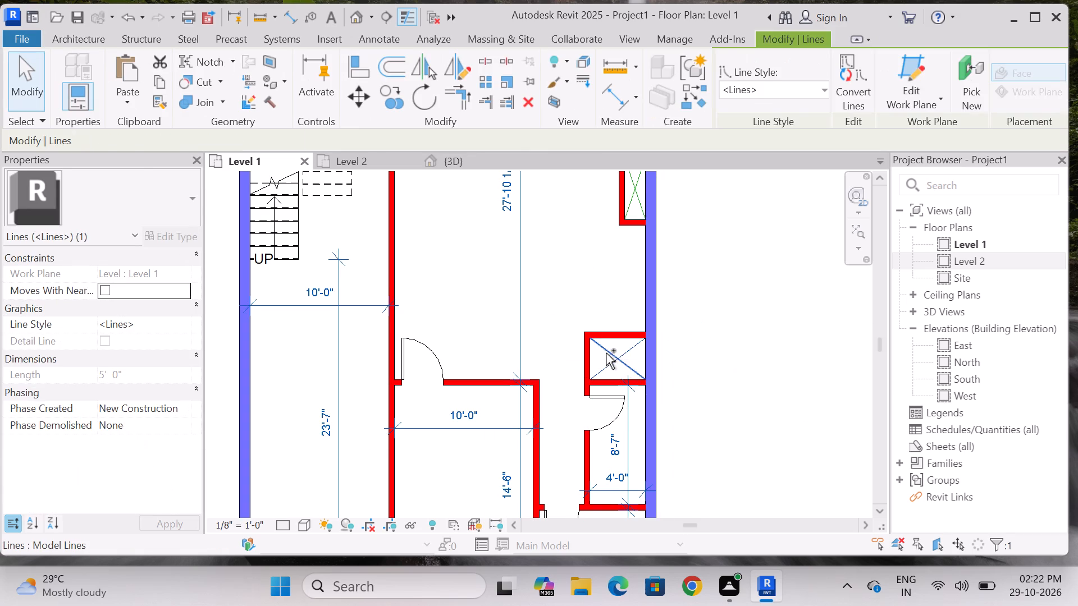
left_click(634, 185, "ctrl")
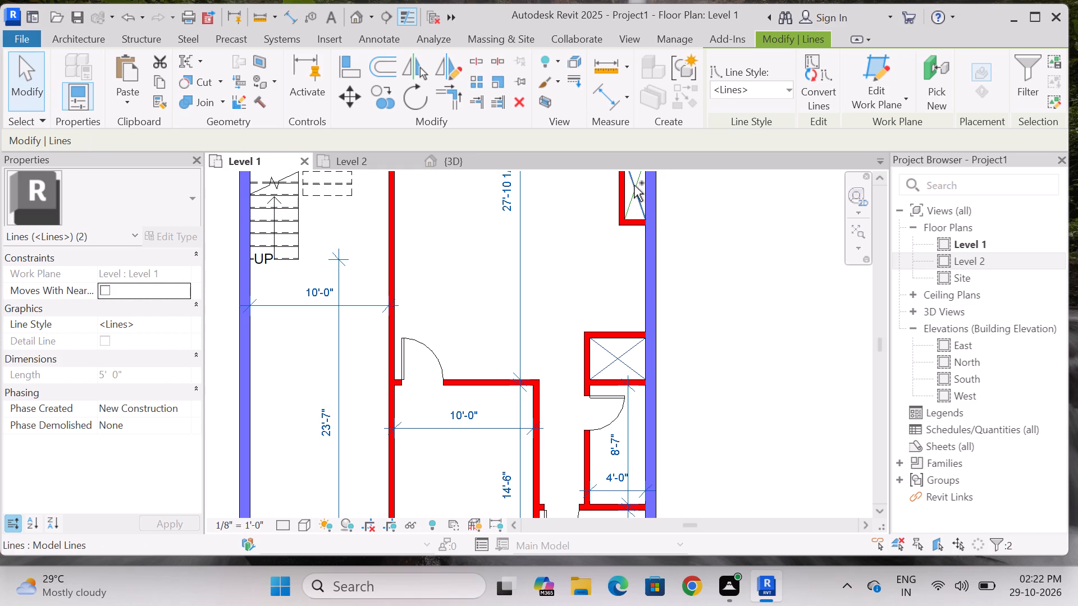
scroll(634, 184, "up", 11)
left_click(618, 266, "ctrl")
scroll(621, 268, "down", 13)
left_click(777, 88)
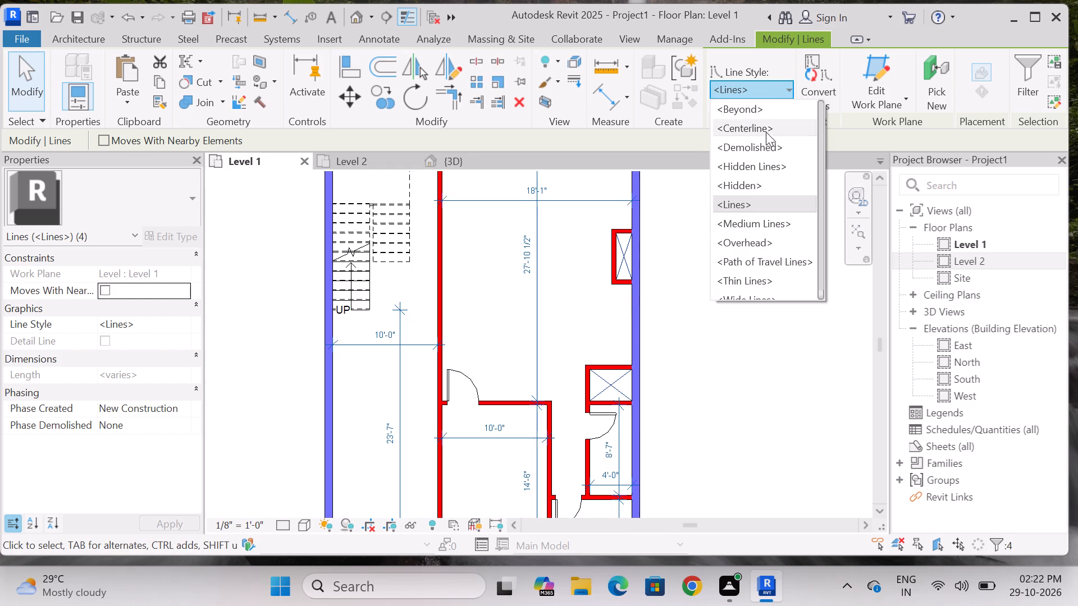
left_click(743, 186)
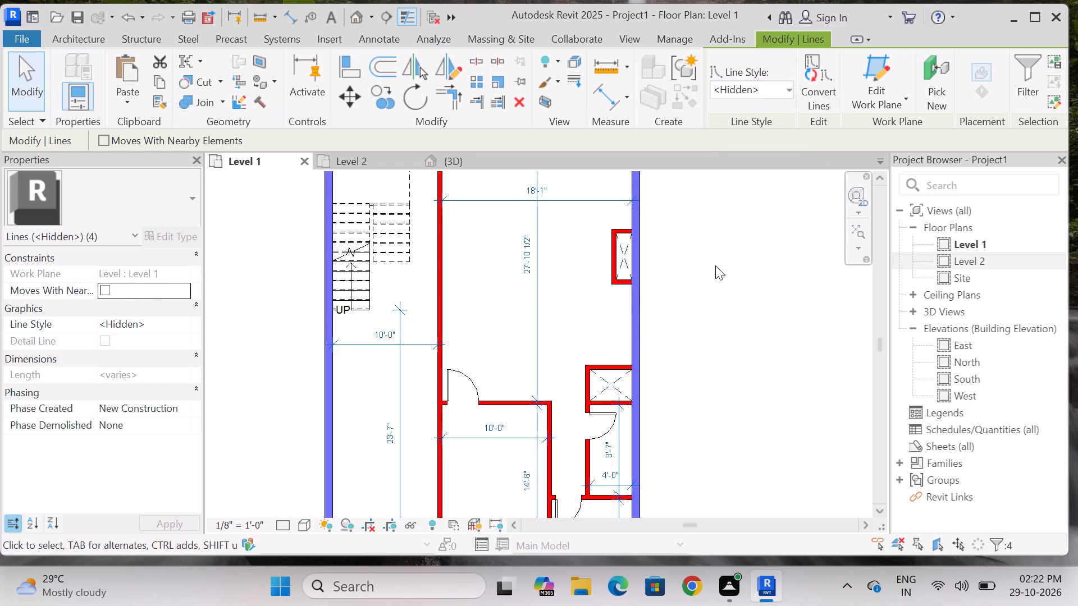
left_click(715, 265)
Check the shaft crosses and room dimensions across the Level 1 plan, including the rooms at its upper end.
scroll(702, 247, "down", 9)
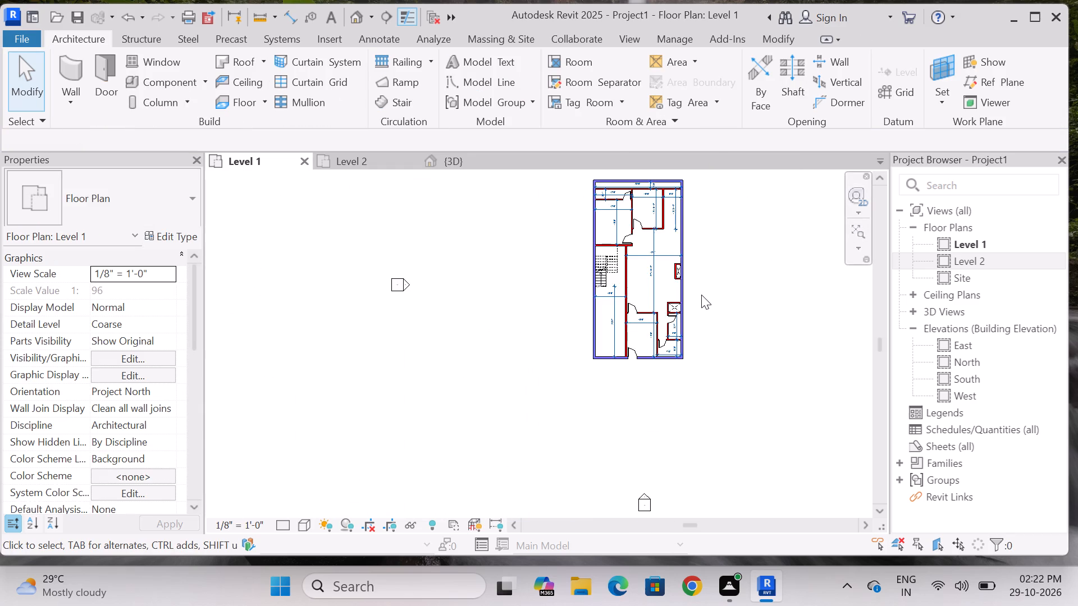
scroll(701, 295, "down", 2)
scroll(673, 198, "up", 9)
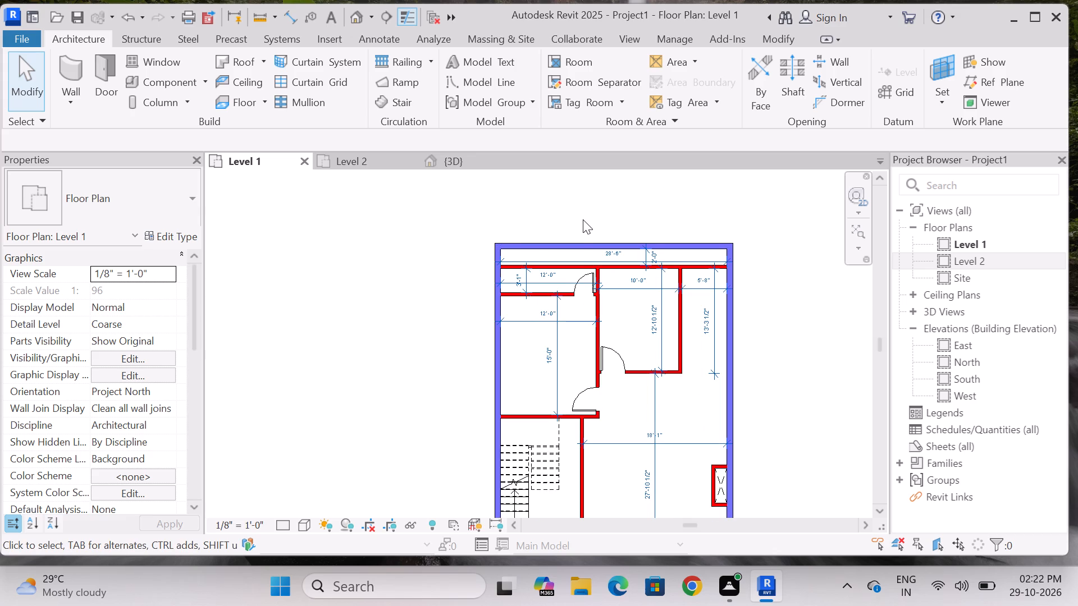
scroll(583, 219, "up", 3)
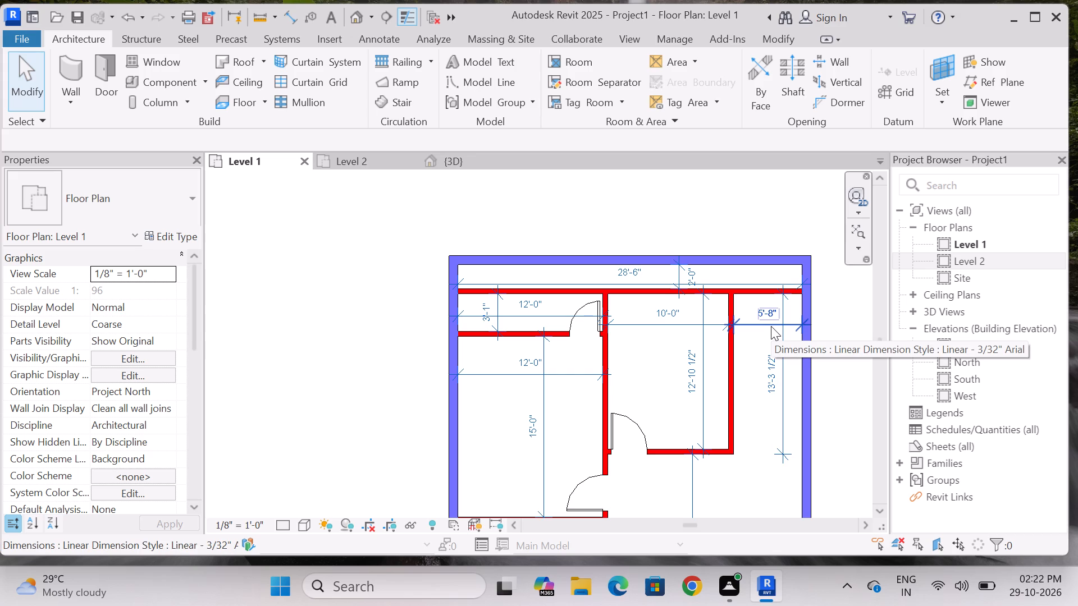
scroll(582, 183, "down", 5)
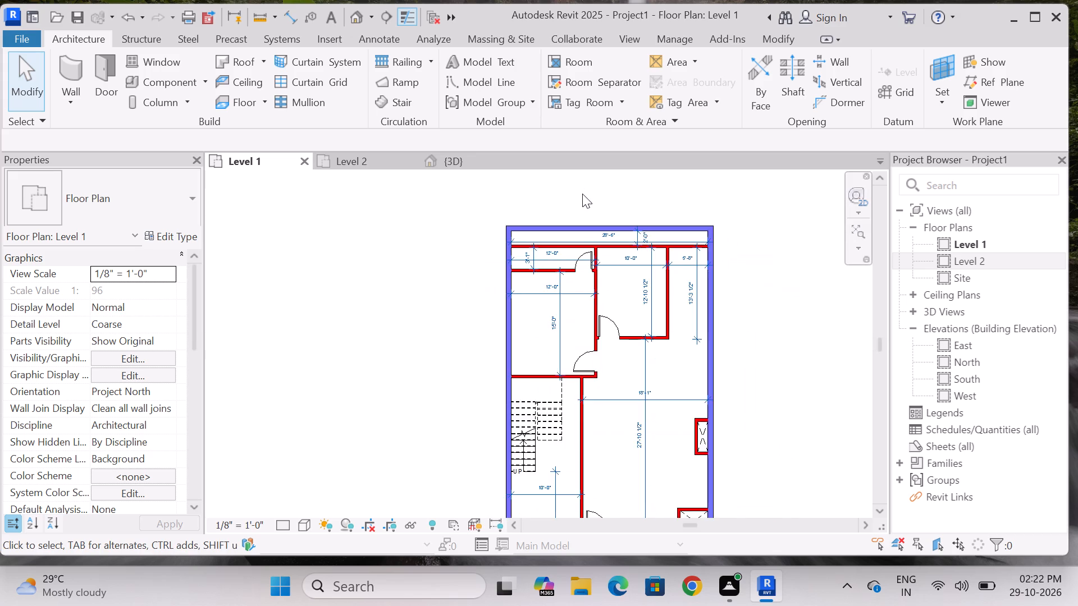
Examine the upper rooms, their dimensions and the strip behind the upper exterior wall on the Level 2 plan.
left_click(369, 157)
scroll(428, 316, "down", 3)
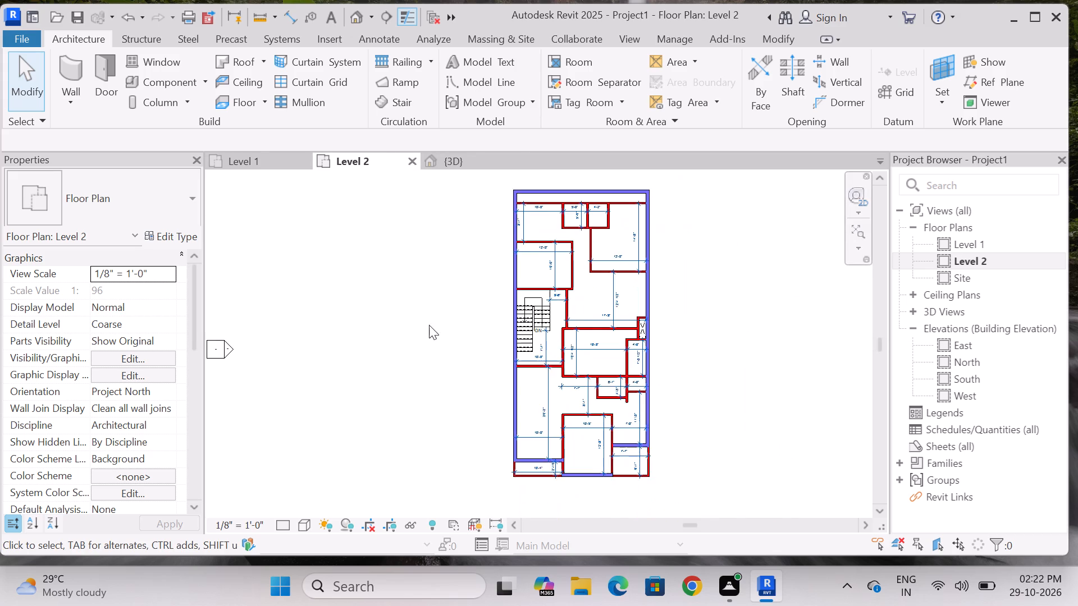
scroll(493, 208, "up", 4)
scroll(541, 218, "up", 6)
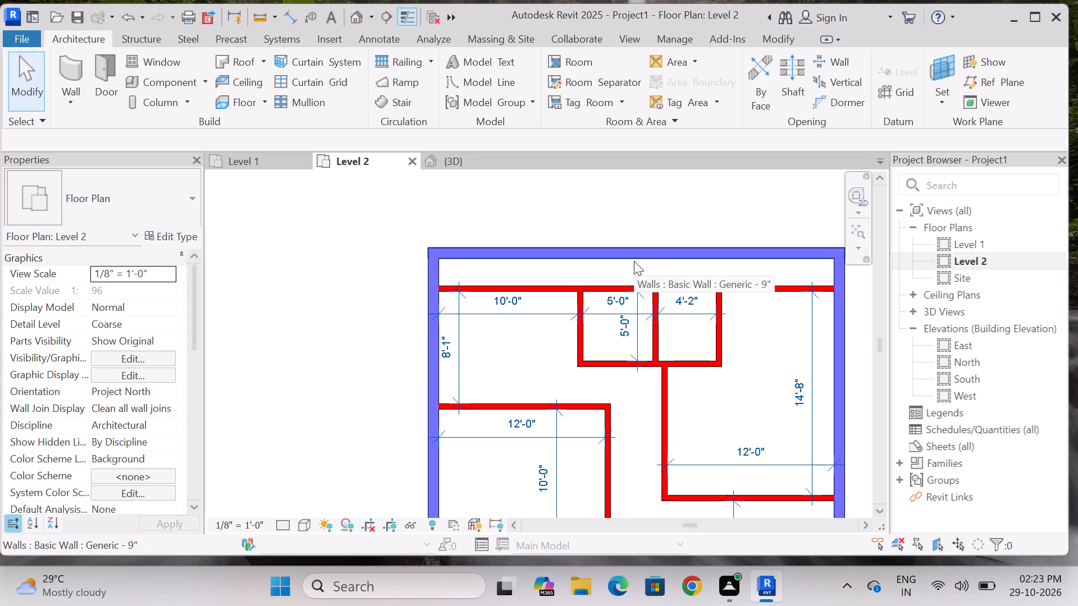
scroll(666, 229, "down", 2)
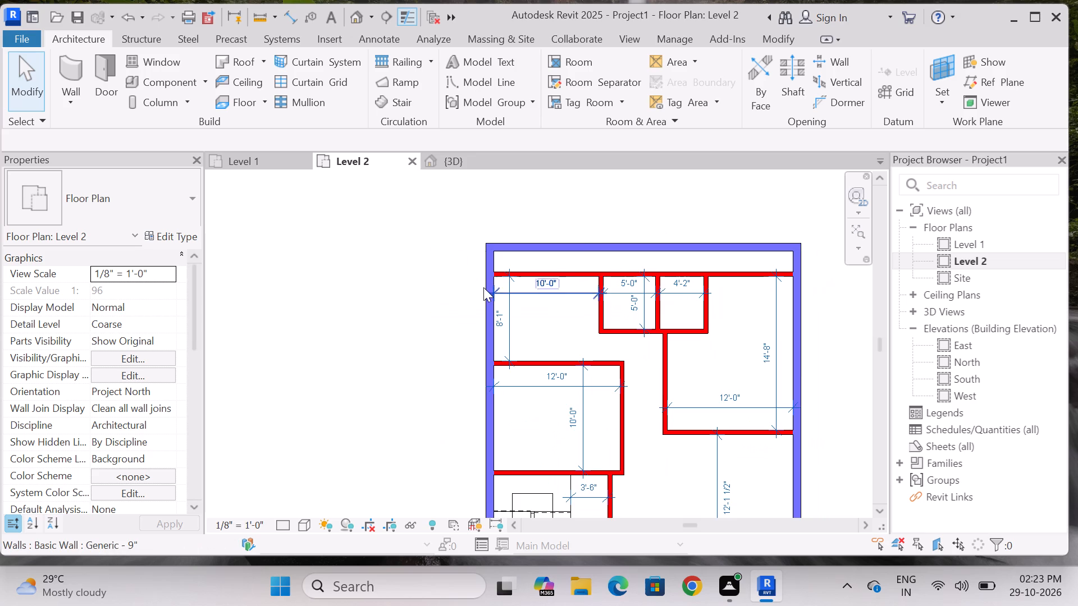
scroll(483, 287, "up", 4)
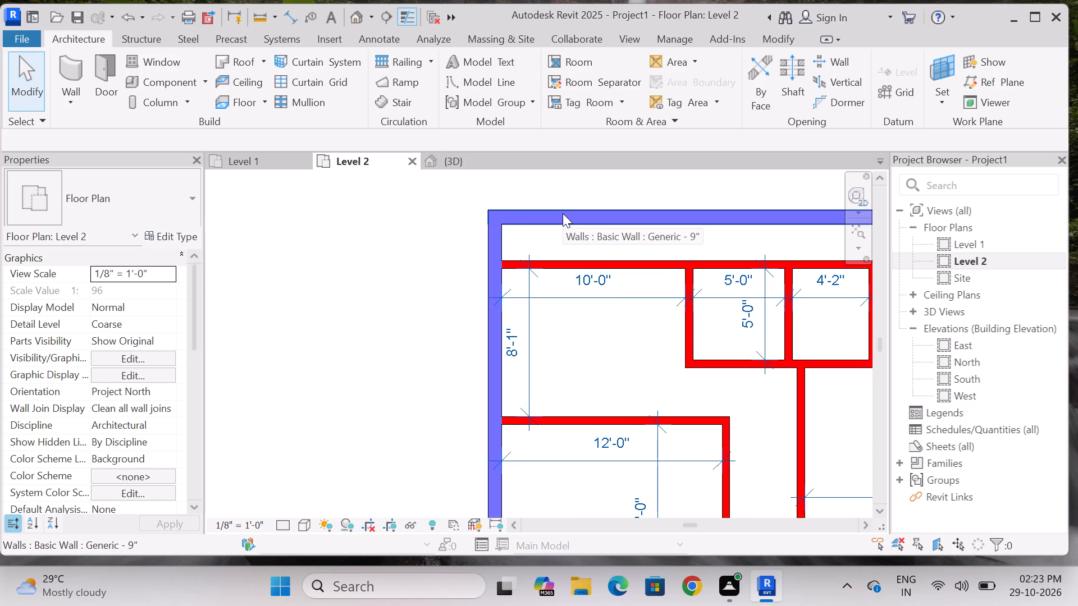
scroll(467, 331, "down", 3)
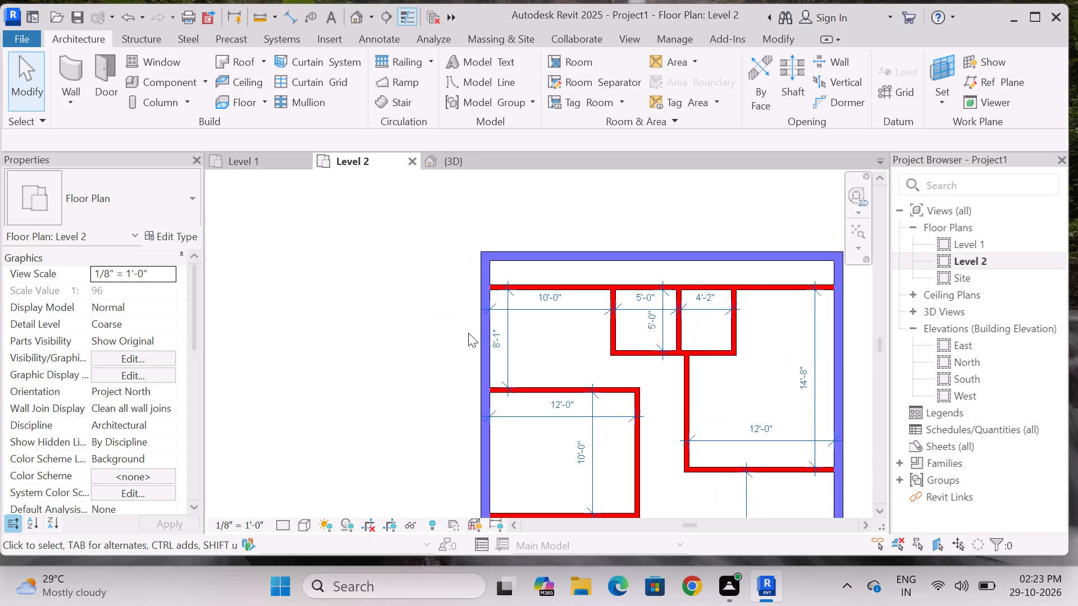
scroll(536, 256, "up", 2)
scroll(531, 258, "down", 2)
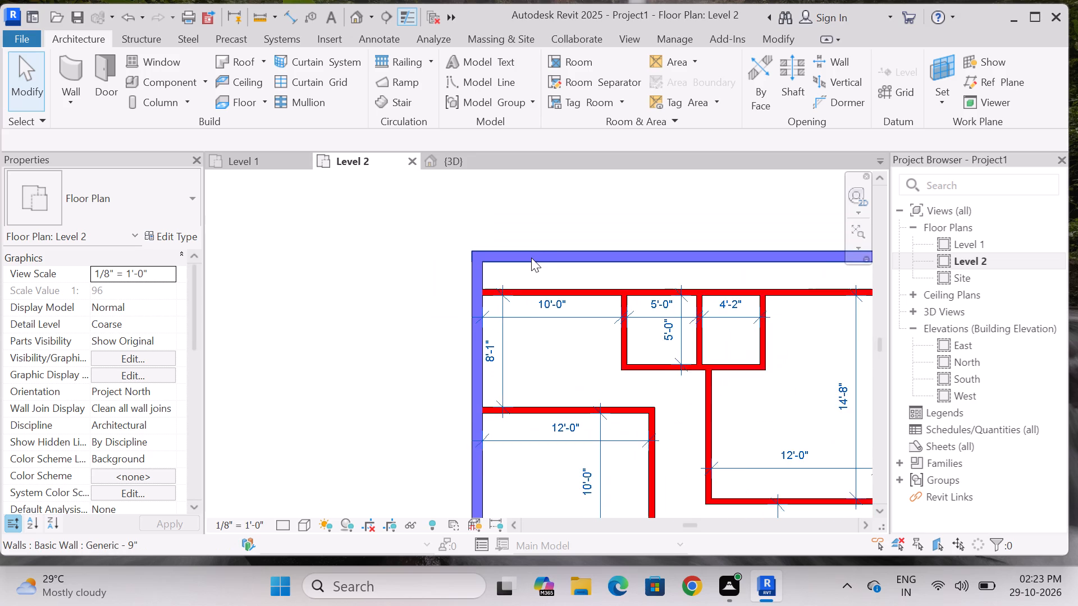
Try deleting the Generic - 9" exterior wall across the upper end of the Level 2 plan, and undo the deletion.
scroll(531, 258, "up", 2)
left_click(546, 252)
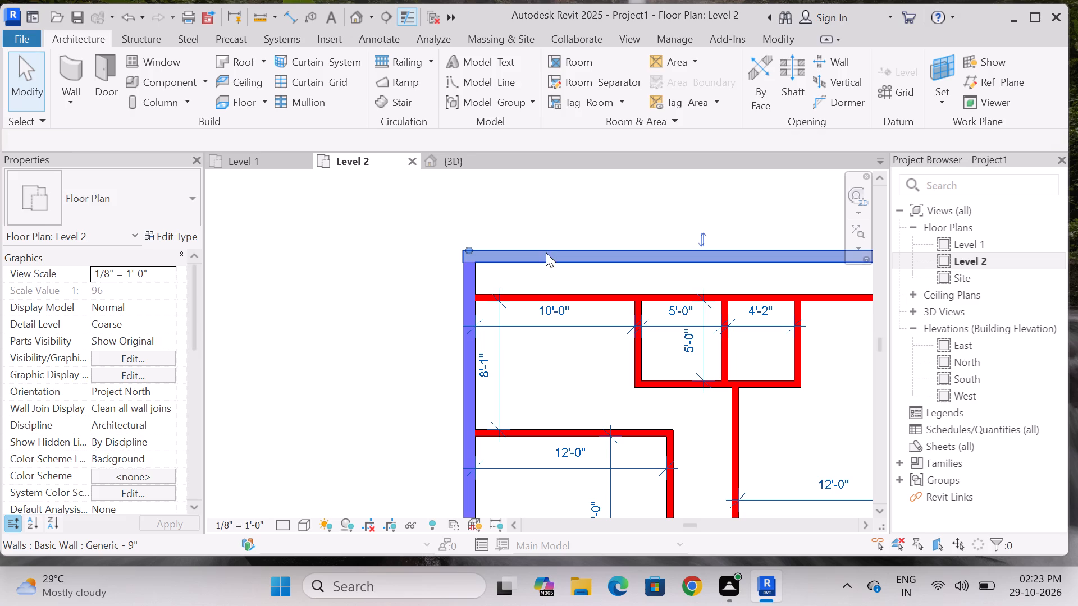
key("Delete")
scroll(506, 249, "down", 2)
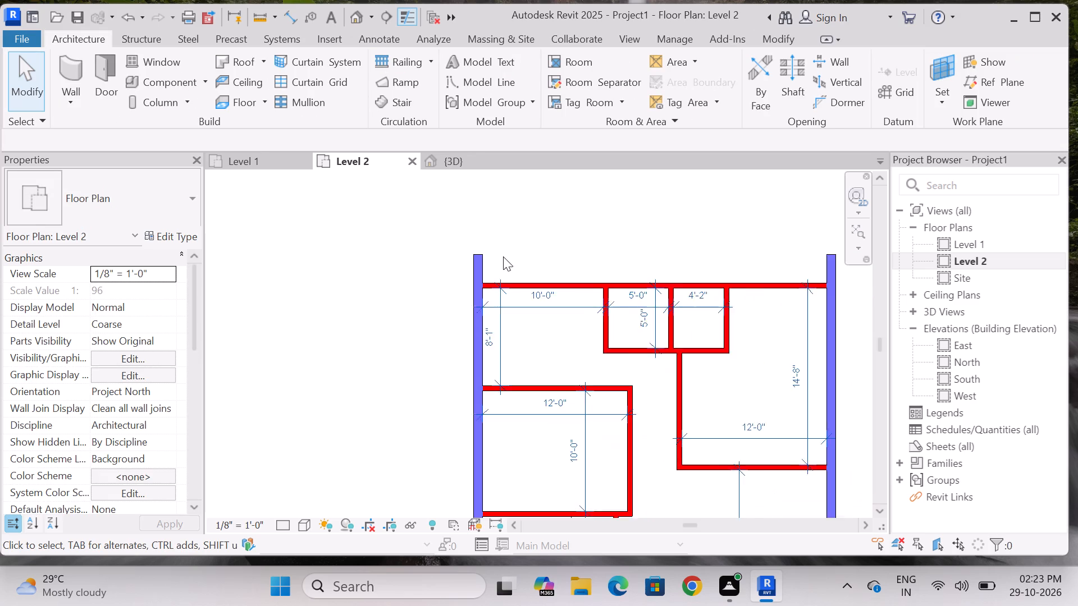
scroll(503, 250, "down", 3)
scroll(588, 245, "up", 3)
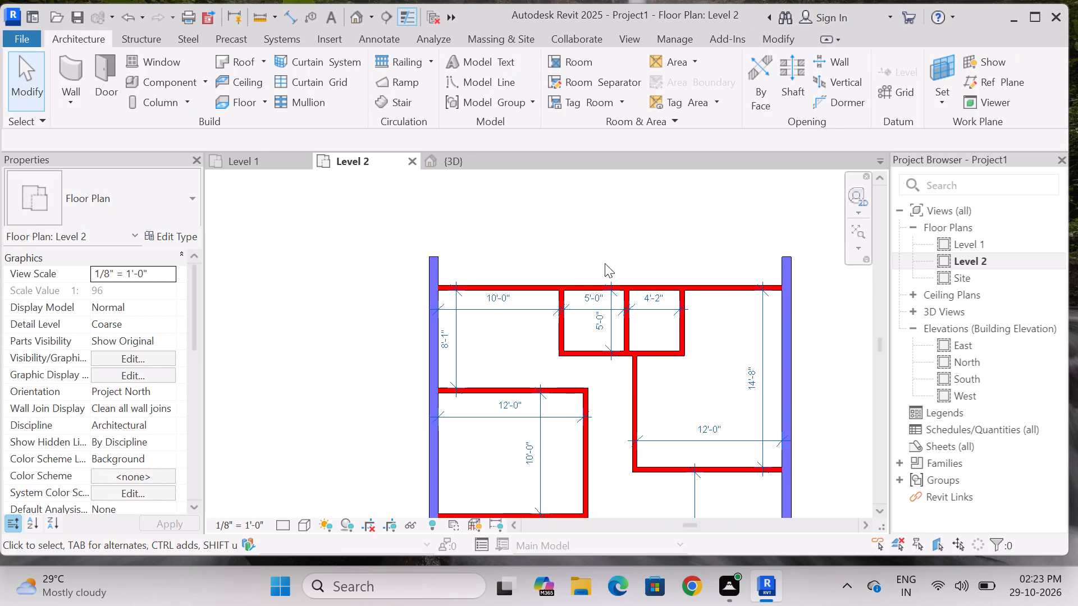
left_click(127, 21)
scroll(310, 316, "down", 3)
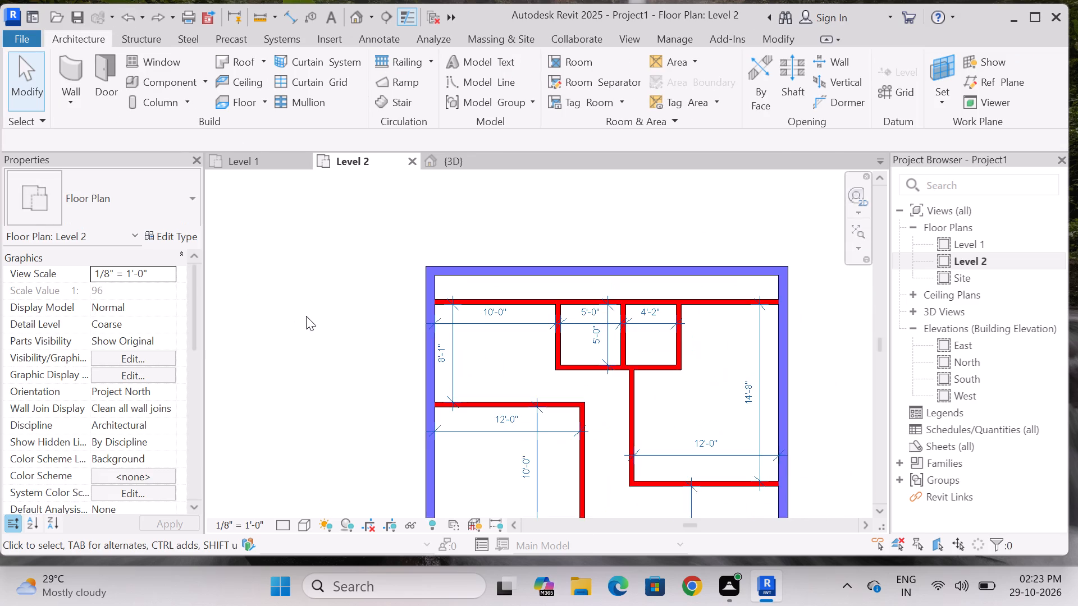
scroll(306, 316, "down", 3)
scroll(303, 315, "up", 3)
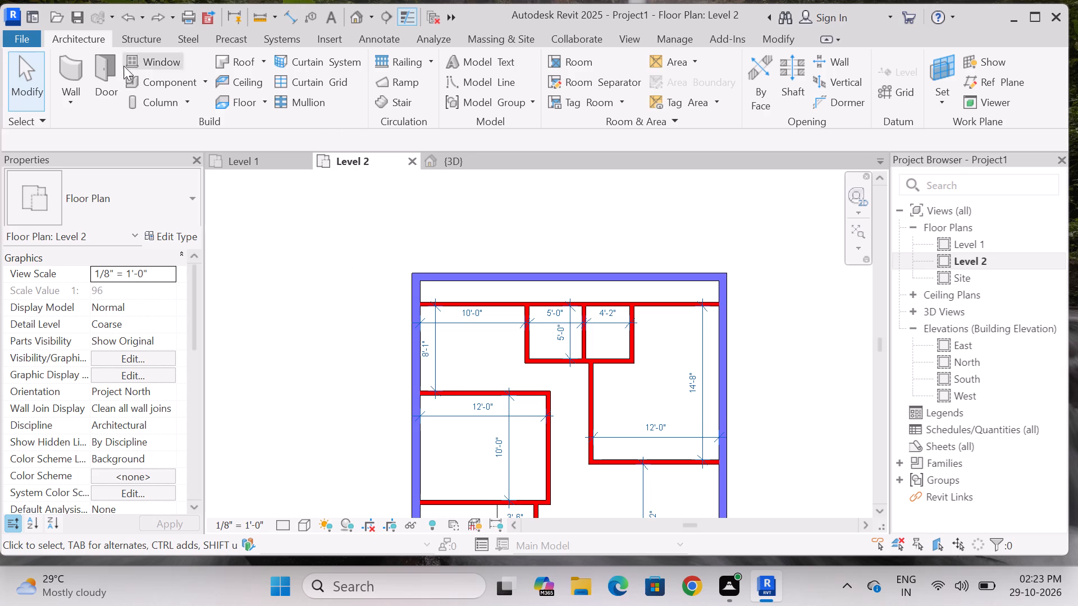
Draw two crossing diagonal model lines, each about 29'-4 1/2" long, over the strip behind the upper exterior wall on Level 2.
type("li")
scroll(438, 265, "up", 4)
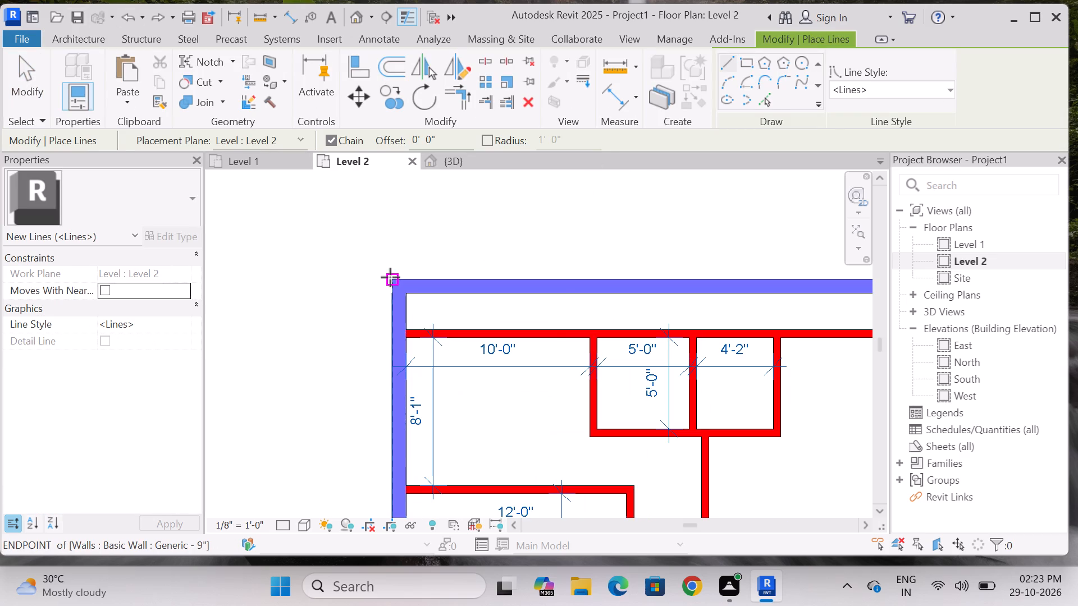
left_click(392, 277)
scroll(510, 299, "down", 6)
scroll(657, 308, "up", 3)
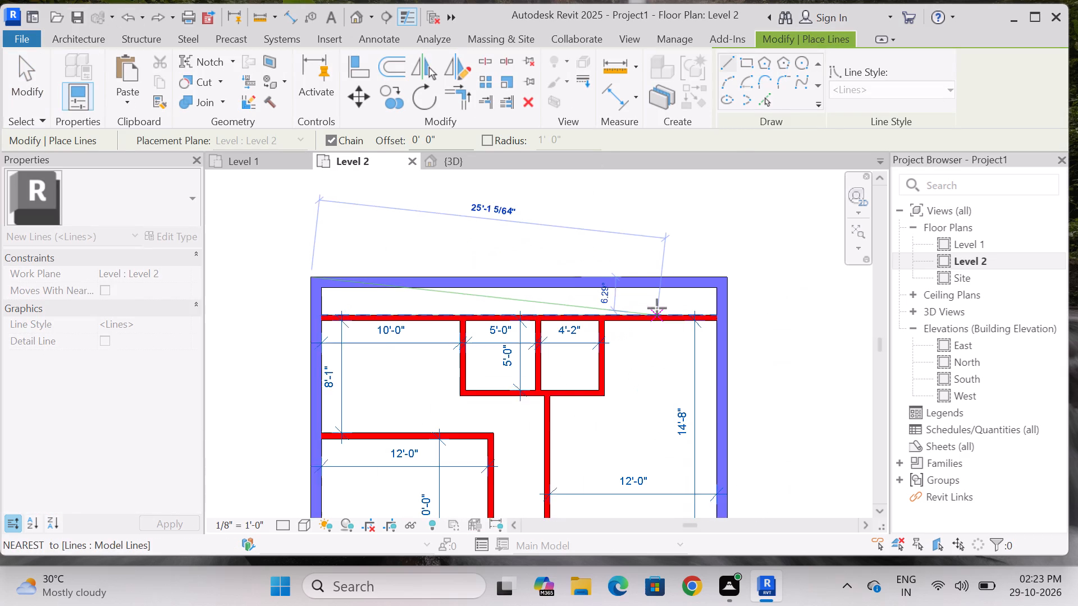
scroll(657, 308, "up", 3)
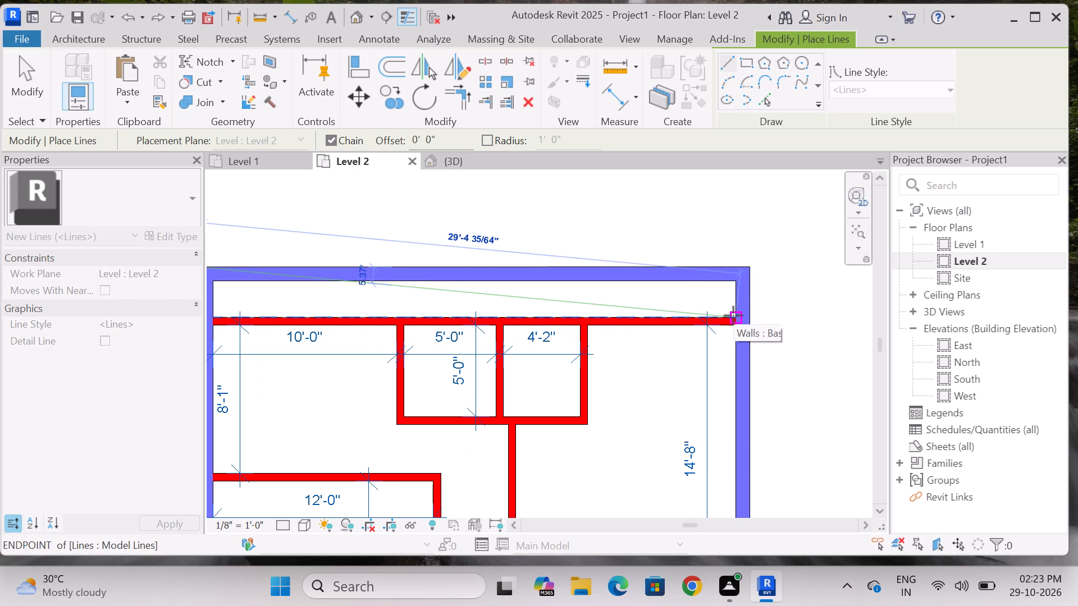
left_click(736, 318)
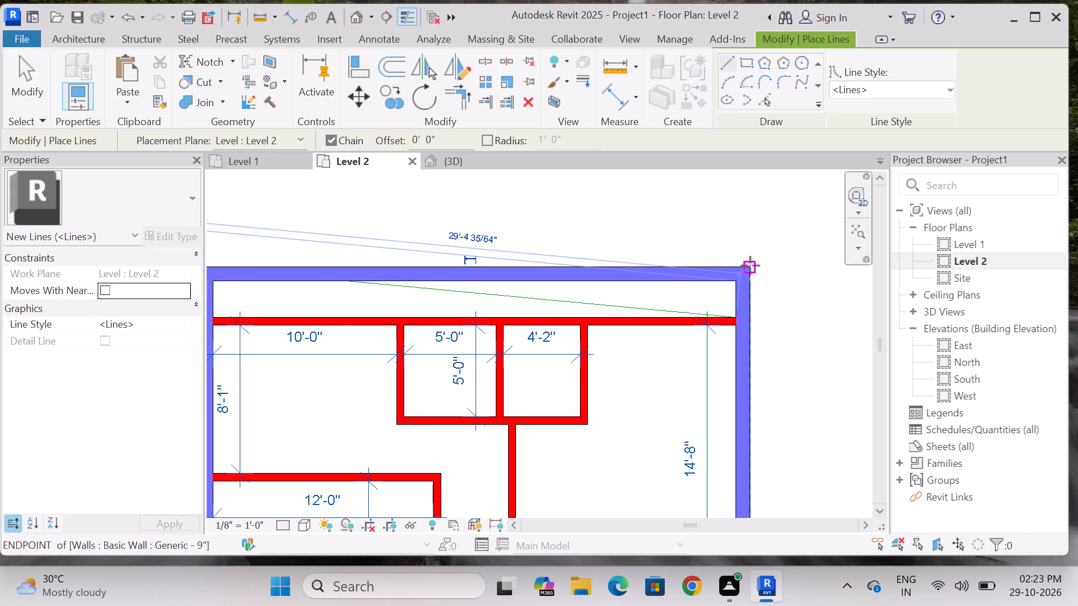
left_click(753, 265)
scroll(627, 299, "down", 6)
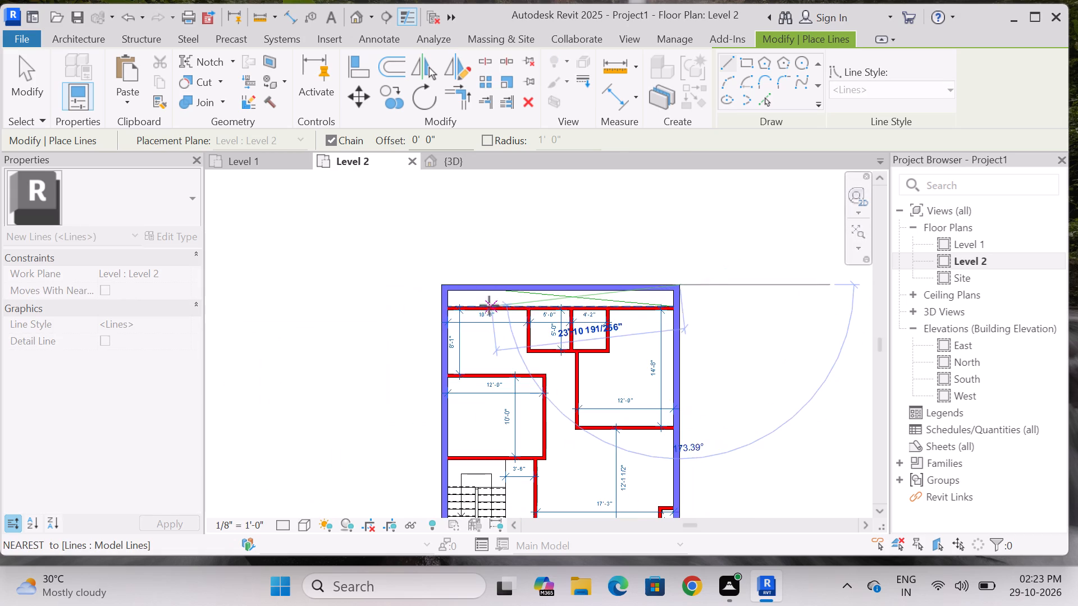
scroll(485, 305, "up", 9)
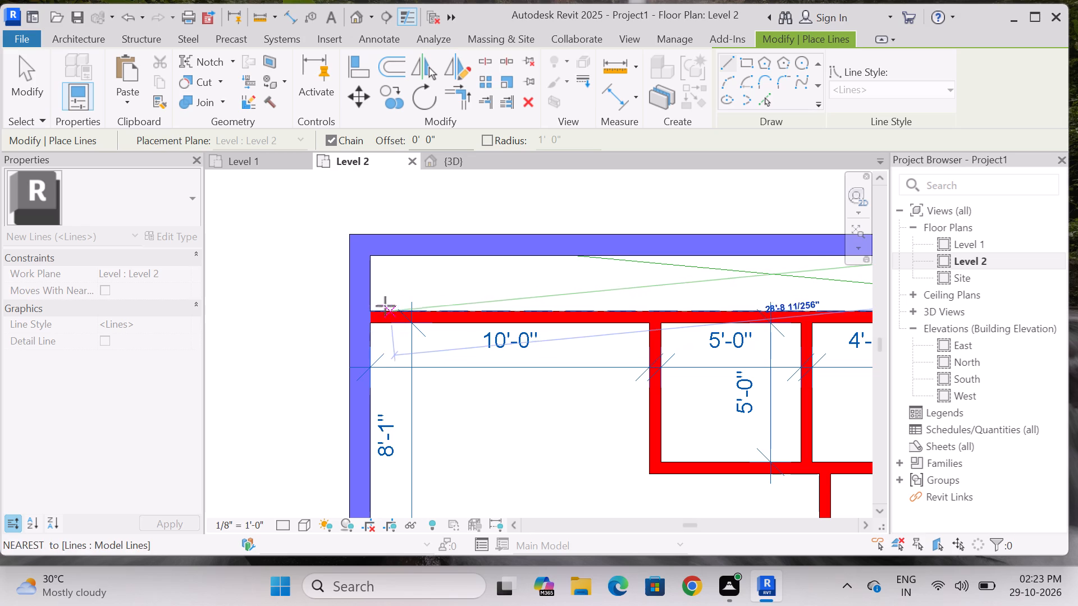
left_click(371, 311)
key("Escape")
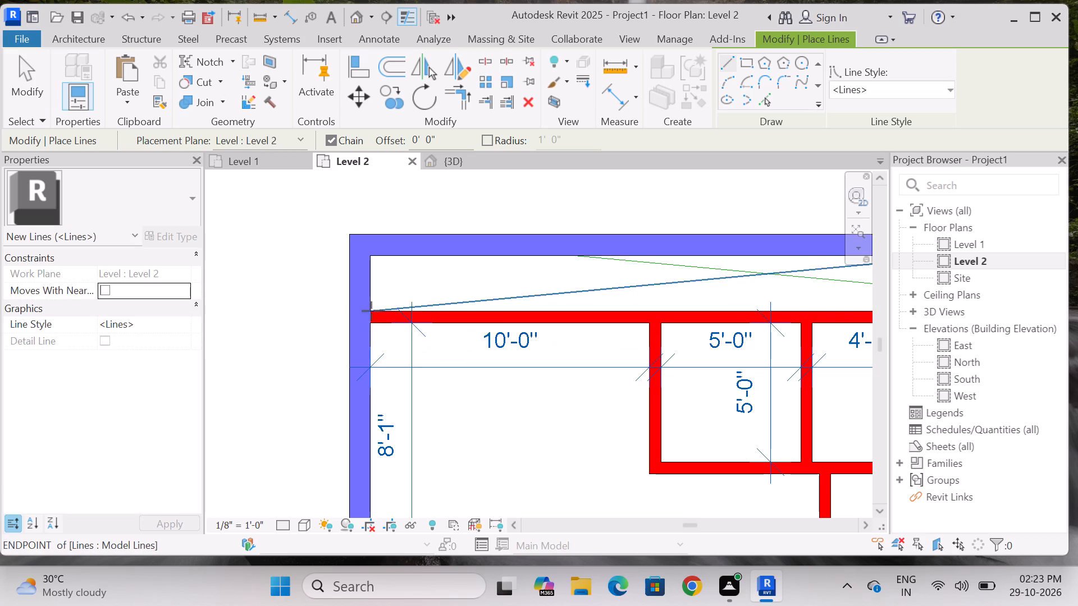
key("Escape")
scroll(369, 289, "down", 5)
scroll(606, 263, "up", 3)
key("Escape")
Delete the Generic - 9" exterior wall across the upper end of the Level 2 plan.
left_click(583, 268)
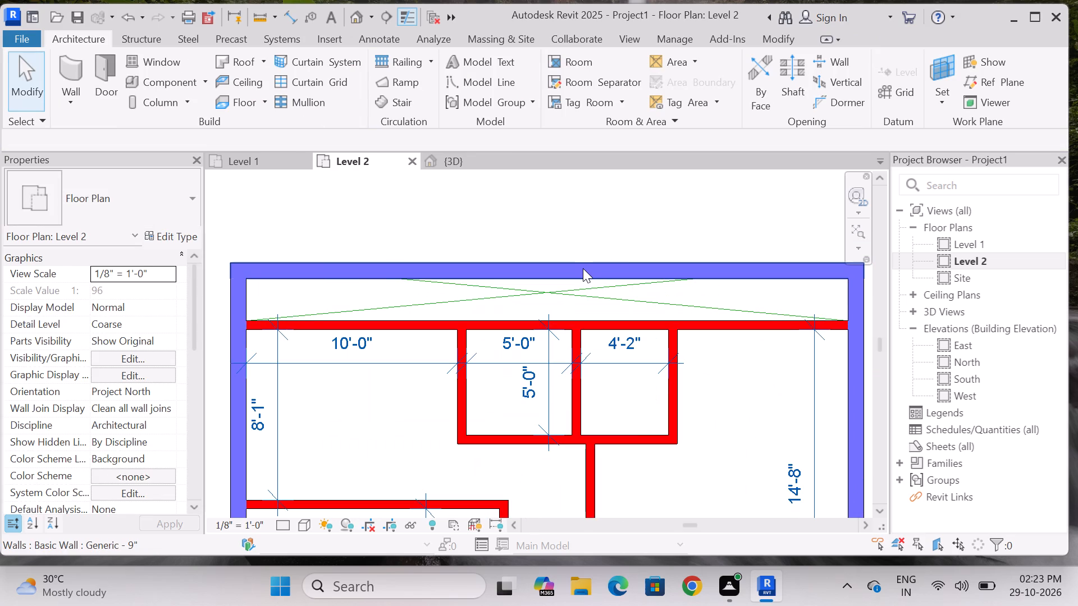
key("Delete")
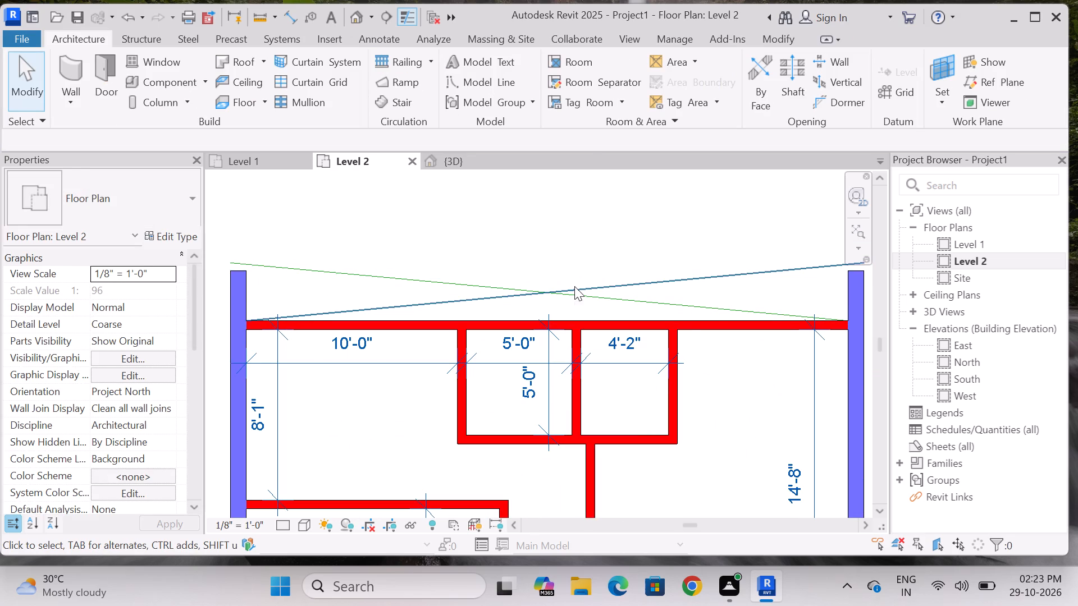
Change the line style of the two crossing lines over the upper strip to <Hidden>.
left_click(574, 286)
left_click(433, 278, "ctrl")
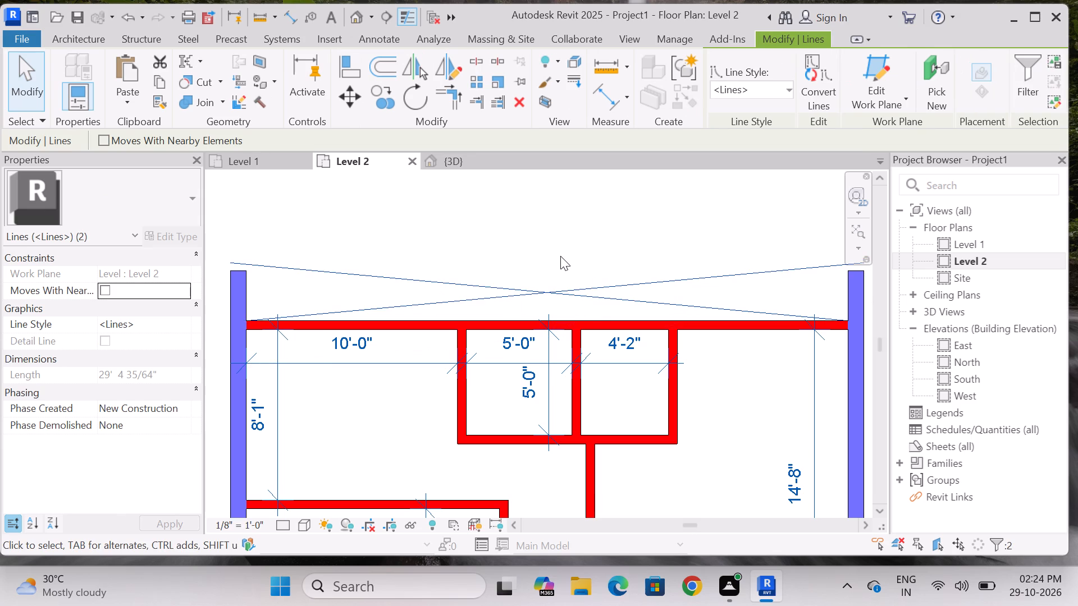
left_click(782, 89)
left_click(764, 184)
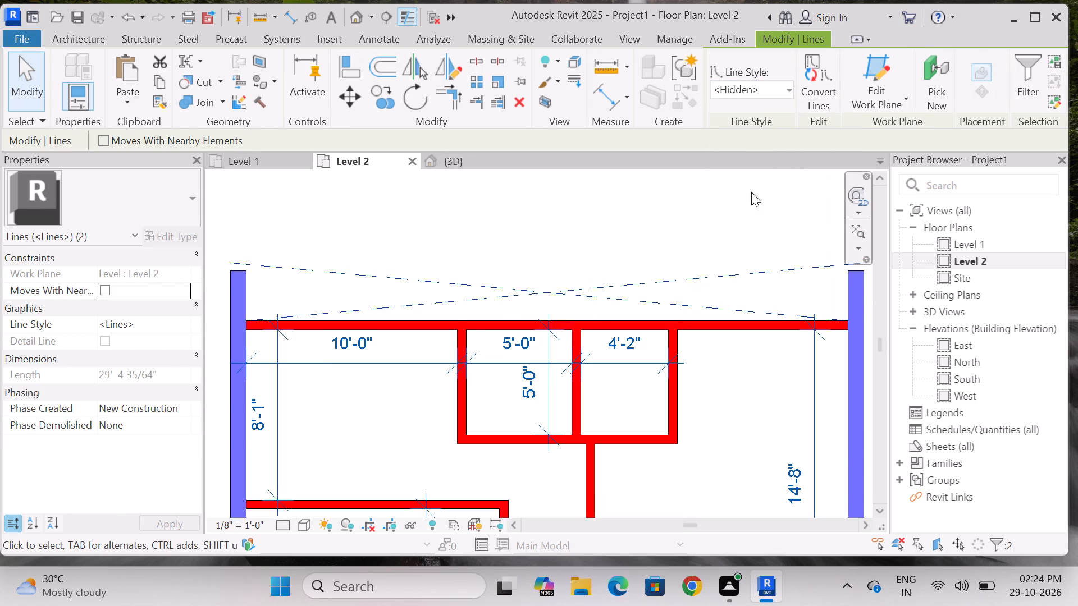
left_click(610, 228)
scroll(613, 214, "down", 4)
scroll(391, 311, "up", 2)
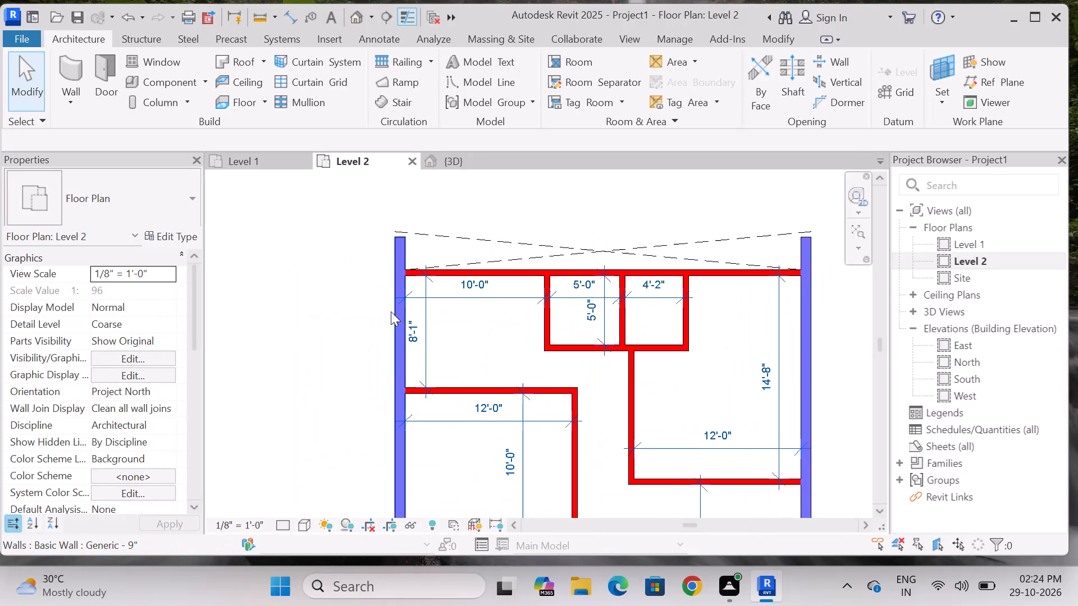
Trim both Generic - 9" side walls to form corners with the upper Generic - 5" wall on Level 2.
left_click(784, 35)
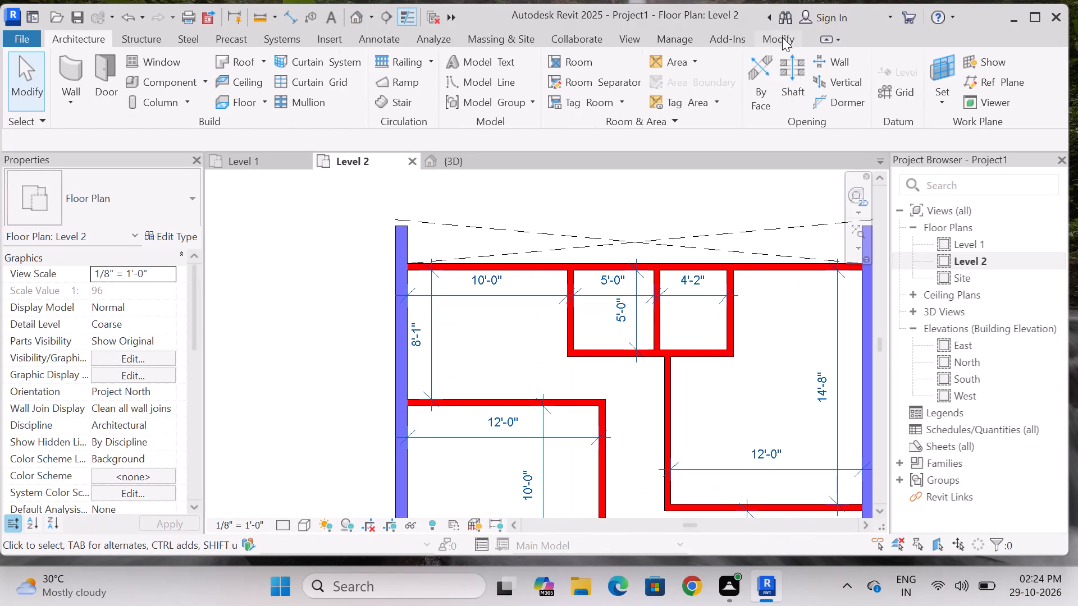
left_click(469, 97)
scroll(408, 249, "up", 5)
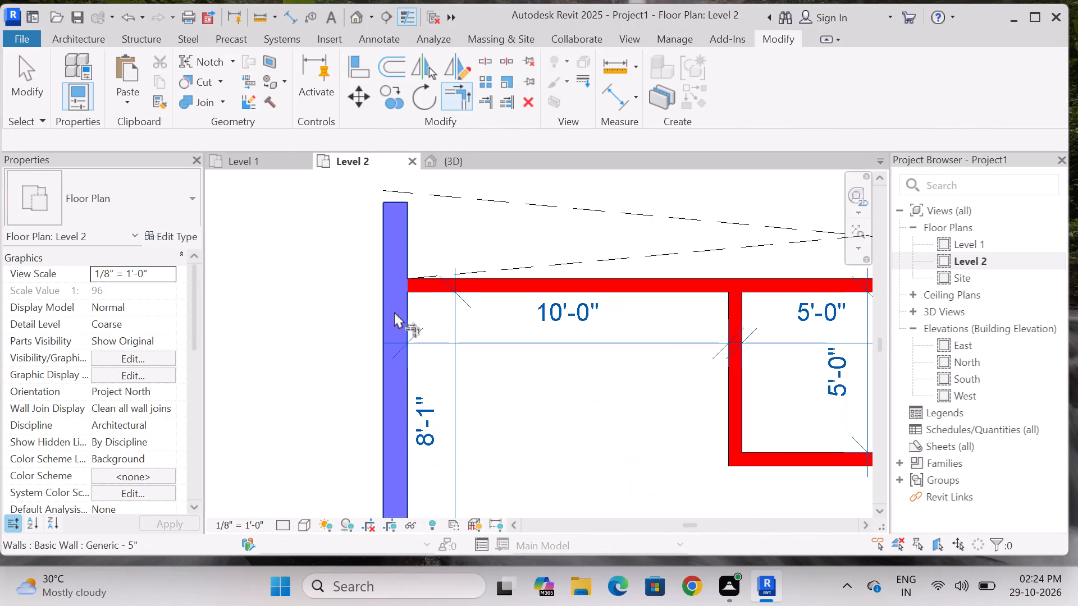
left_click(394, 311)
left_click(426, 286)
scroll(368, 250, "down", 3)
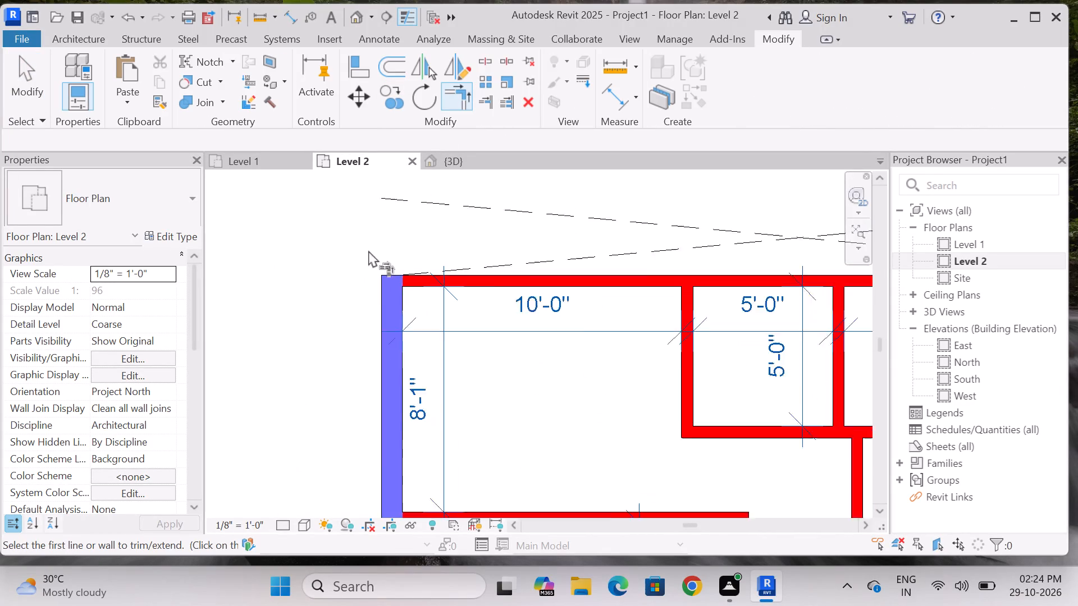
scroll(368, 250, "down", 1)
scroll(665, 273, "down", 4)
scroll(802, 273, "up", 4)
left_click(813, 301)
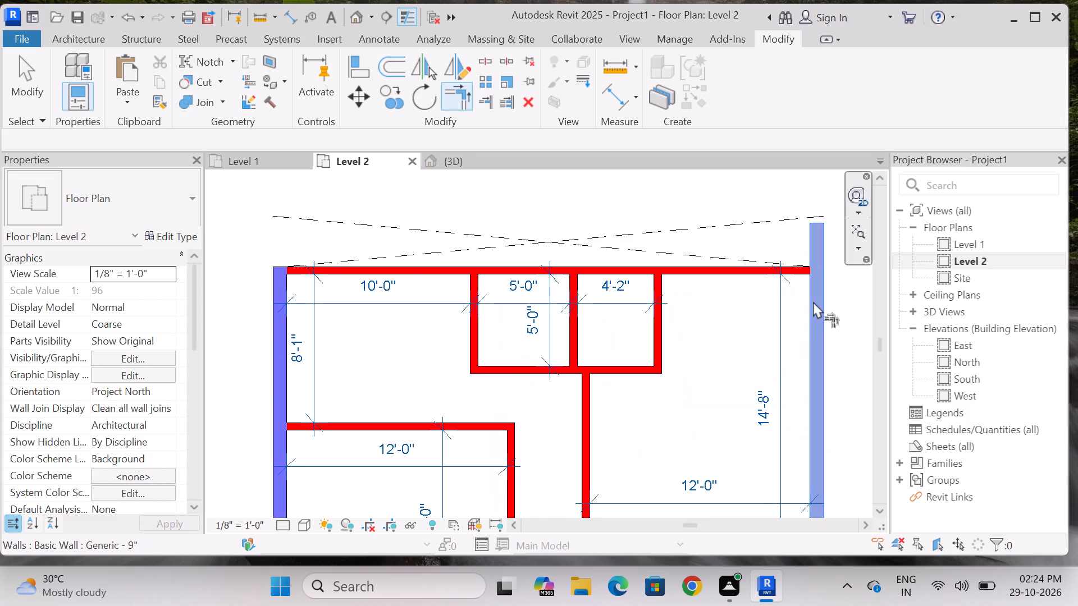
scroll(821, 274, "up", 4)
left_click(776, 266)
scroll(672, 270, "down", 4)
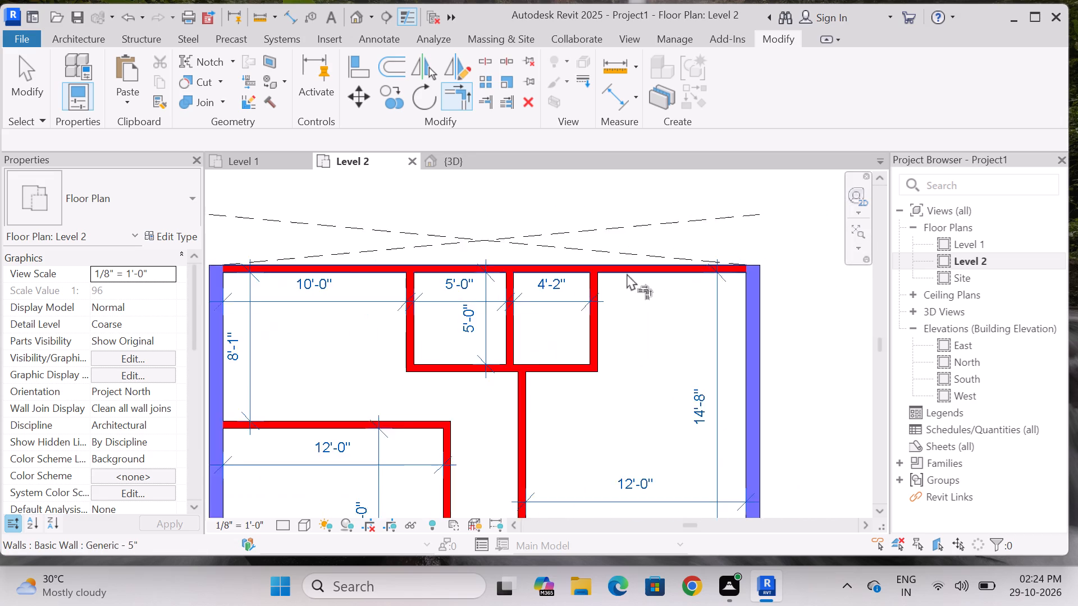
scroll(627, 273, "down", 6)
left_click(760, 238)
scroll(747, 250, "down", 2)
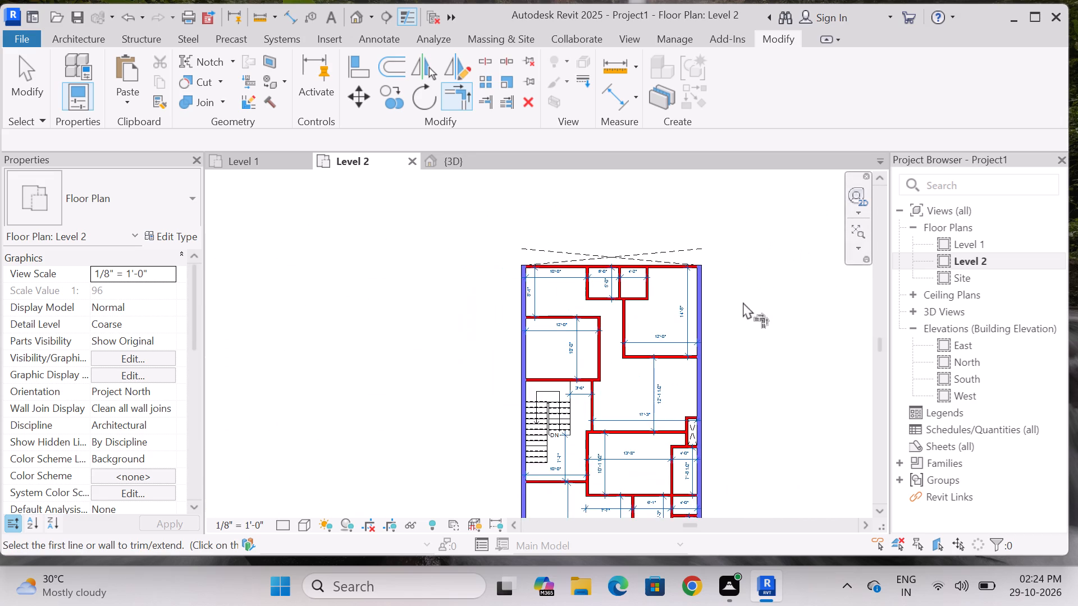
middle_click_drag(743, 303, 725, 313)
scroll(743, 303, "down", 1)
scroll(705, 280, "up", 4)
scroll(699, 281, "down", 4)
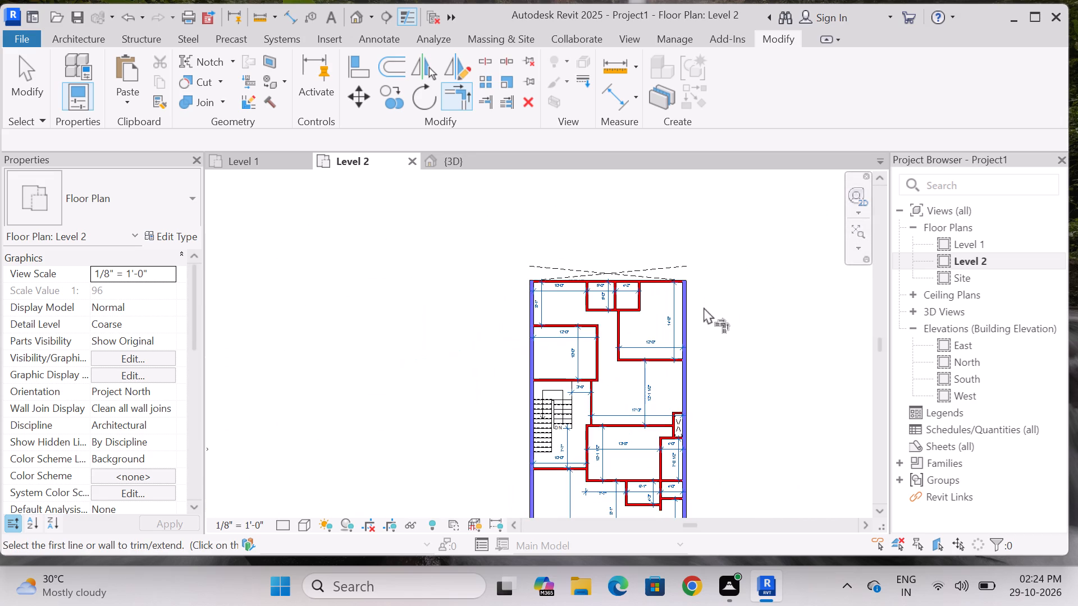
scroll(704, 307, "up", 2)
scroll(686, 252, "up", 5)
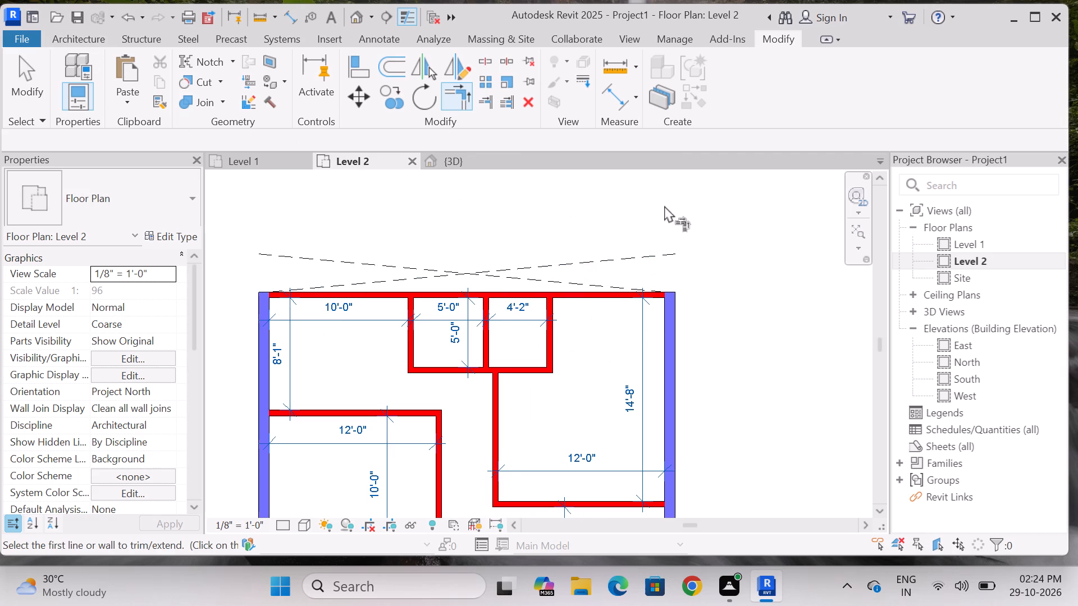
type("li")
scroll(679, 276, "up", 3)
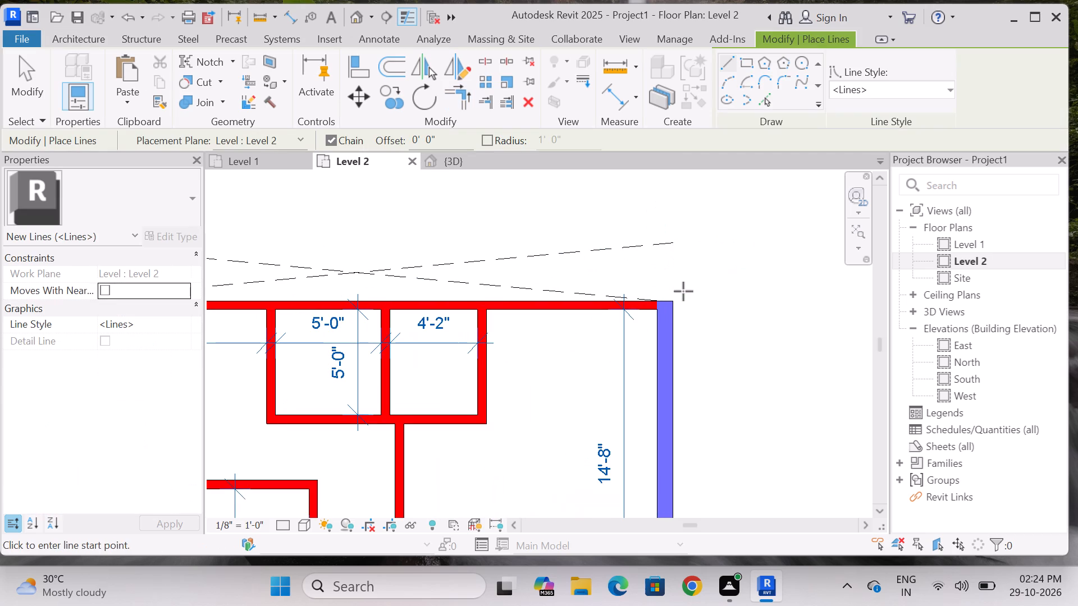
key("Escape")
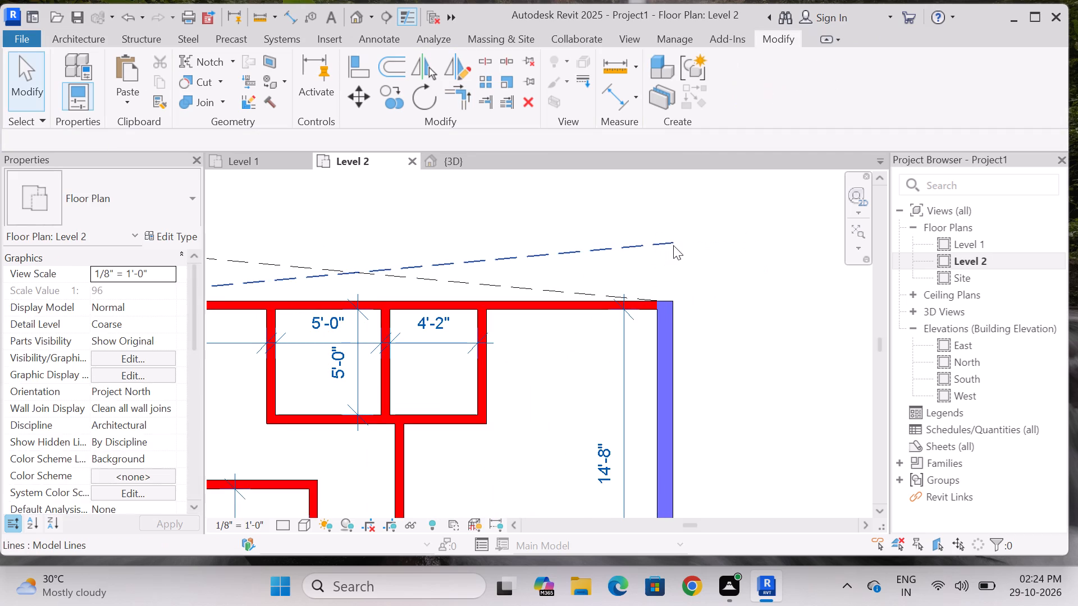
Draw a 2'-9" vertical <Hidden> line from each side wall's upper outer corner to the outer end of the crossing lines.
left_click(668, 245)
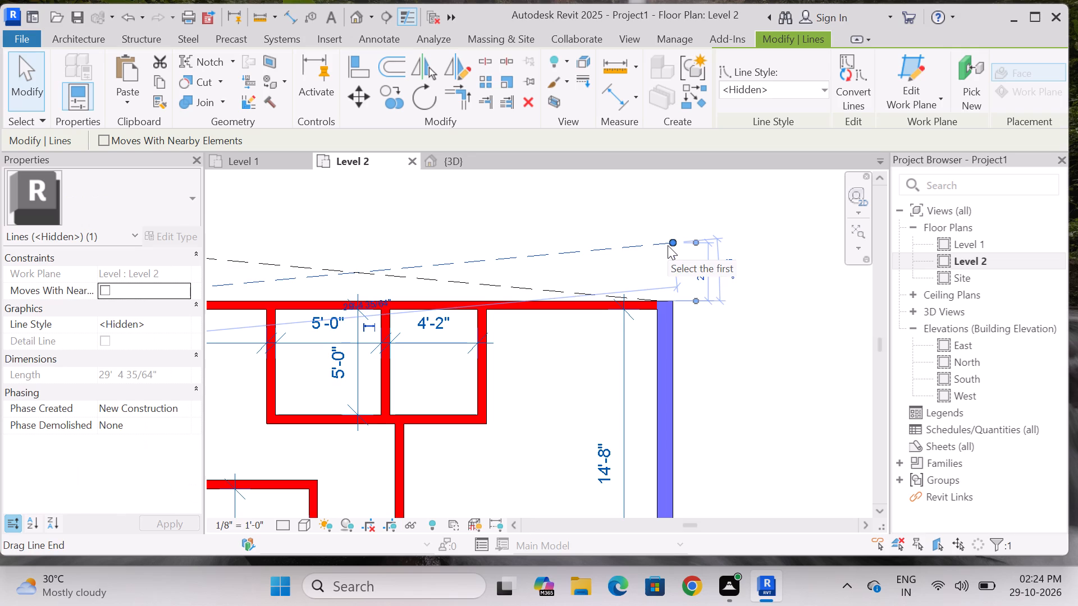
type("cs")
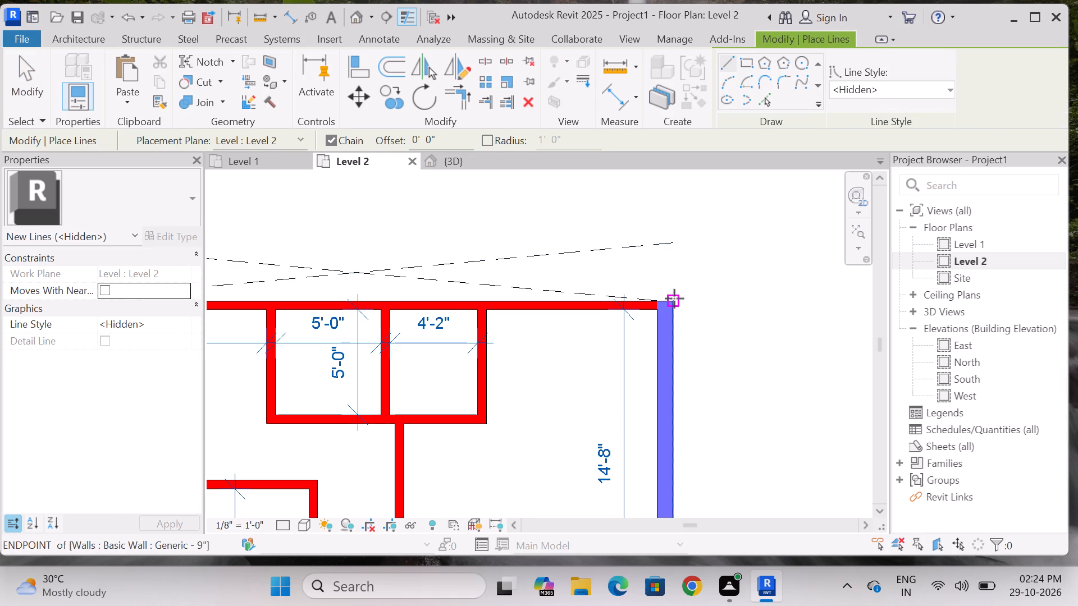
left_click(674, 299)
left_click(678, 244)
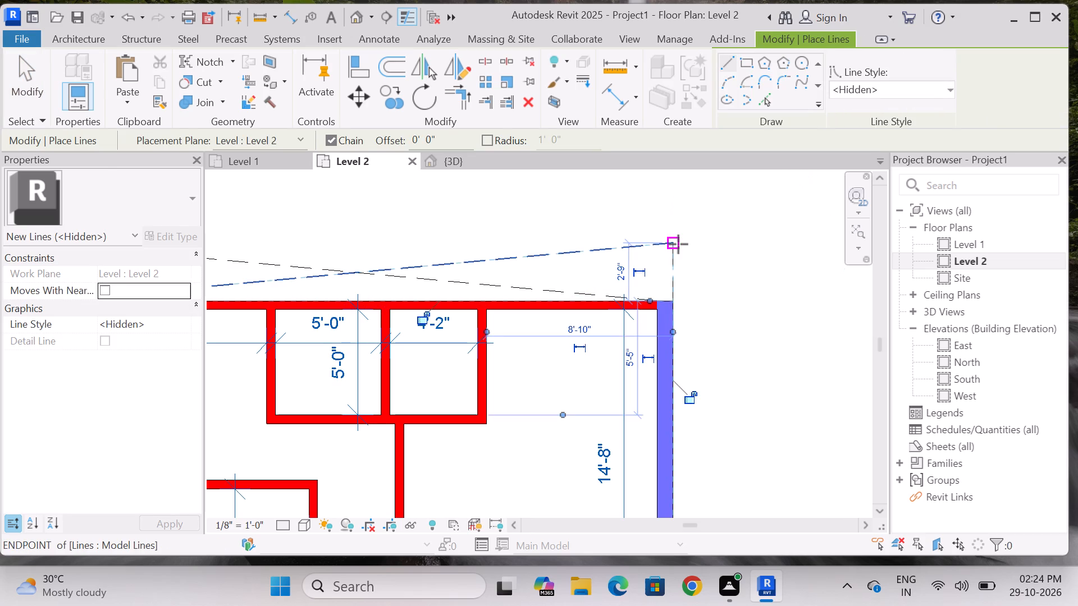
key("Escape")
scroll(752, 256, "down", 4)
scroll(359, 246, "up", 5)
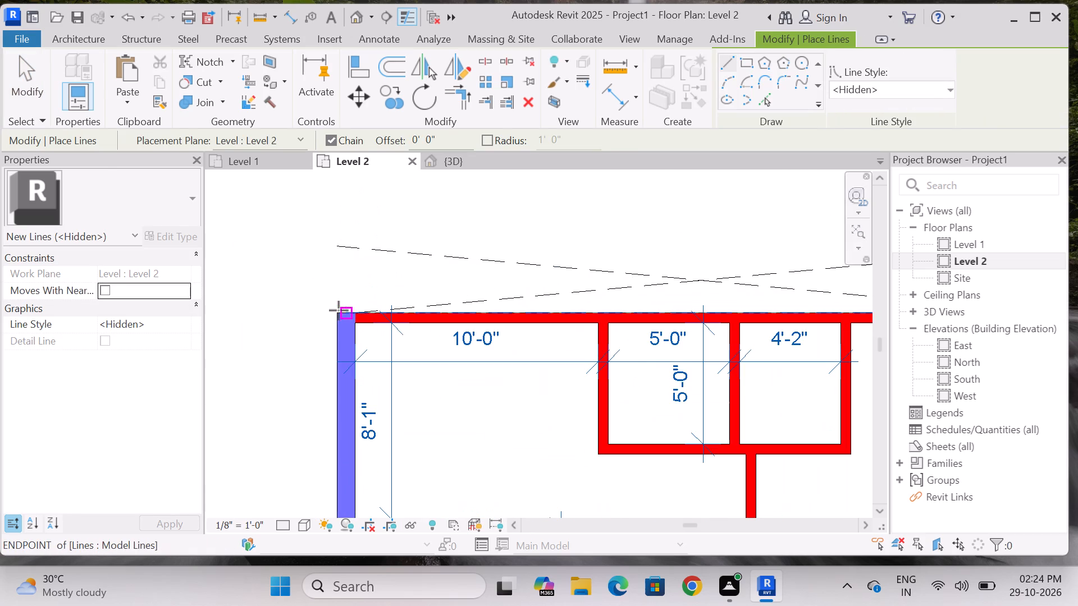
left_click(336, 314)
left_click(333, 251)
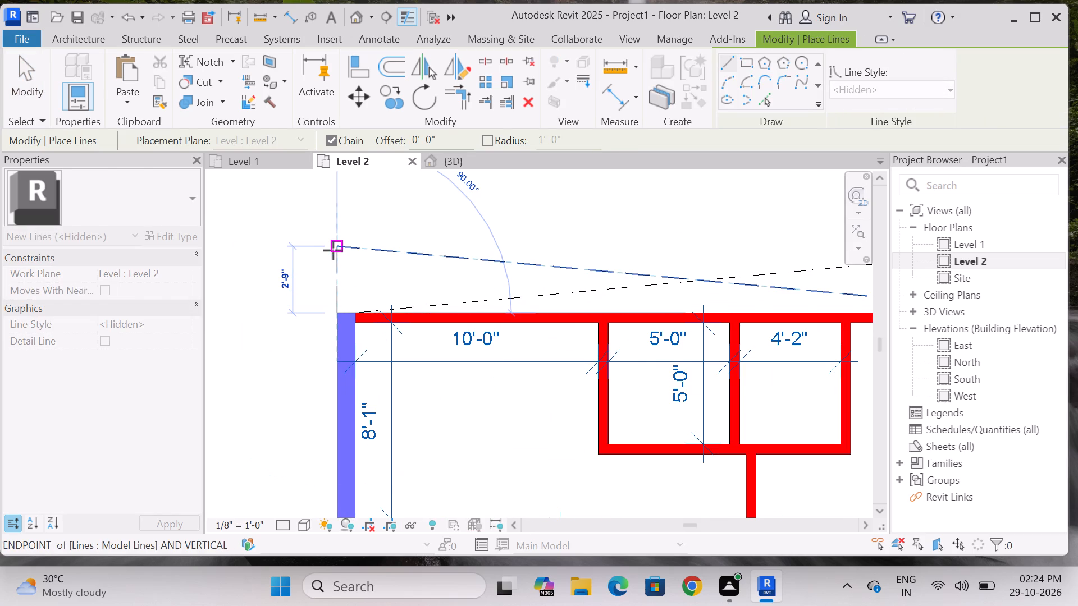
key("Escape")
key("Escape")
scroll(368, 279, "down", 3)
scroll(373, 242, "up", 2)
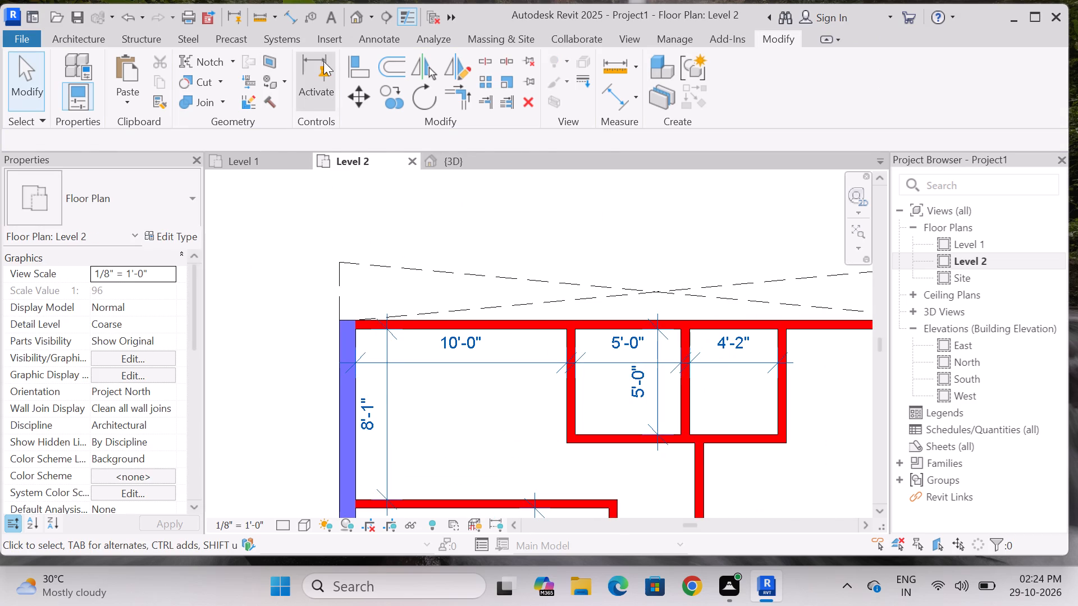
Draw a 30'-0" horizontal <Hidden> line joining the upper ends of the two short side lines to close the strip's outline.
left_click(335, 295)
type("cs")
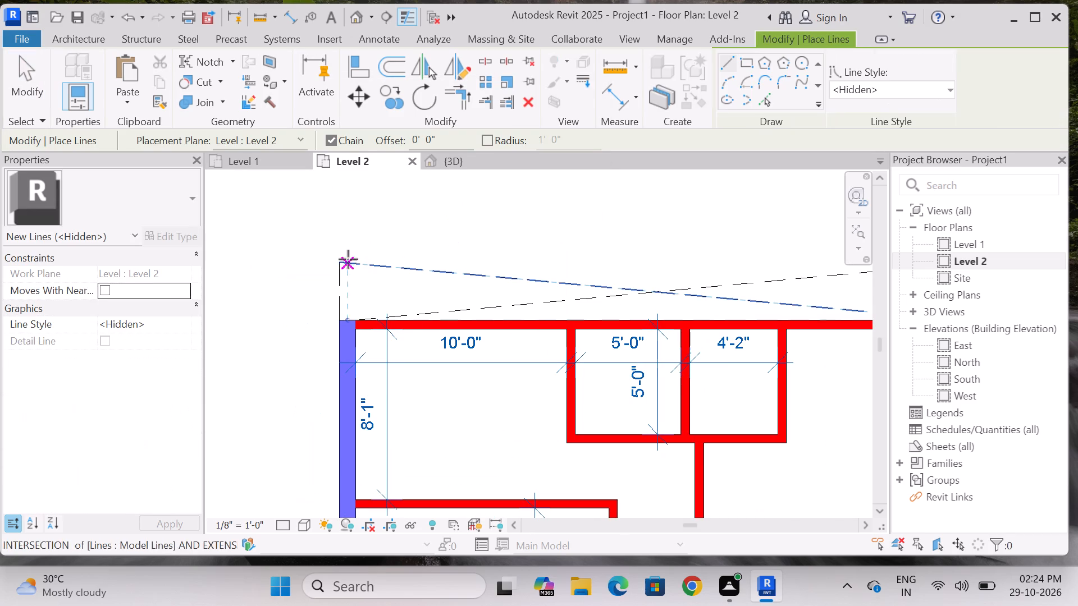
left_click(337, 261)
scroll(354, 260, "down", 5)
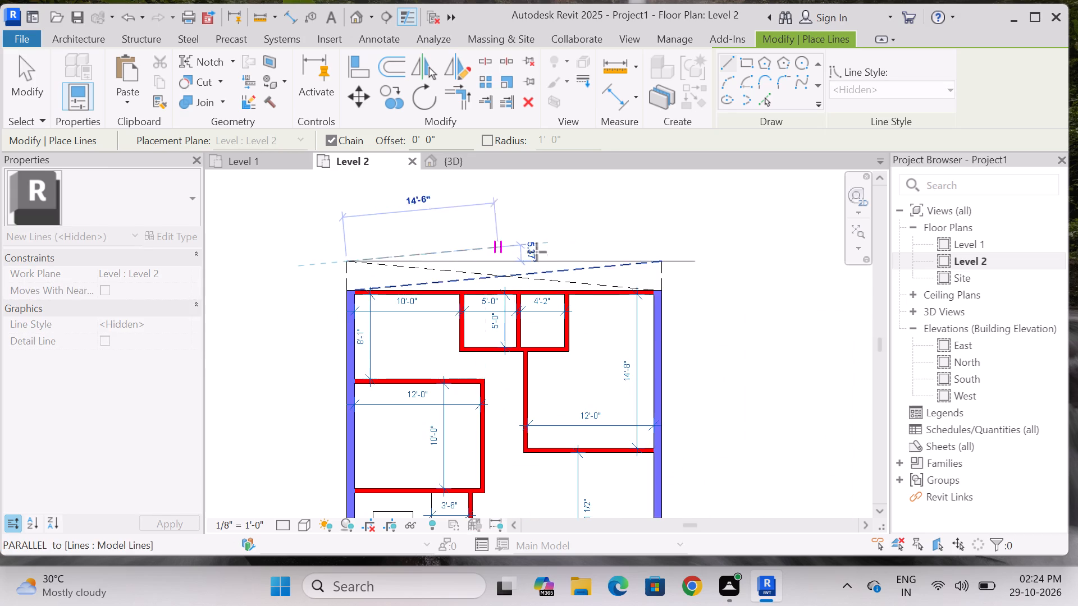
scroll(577, 255, "up", 7)
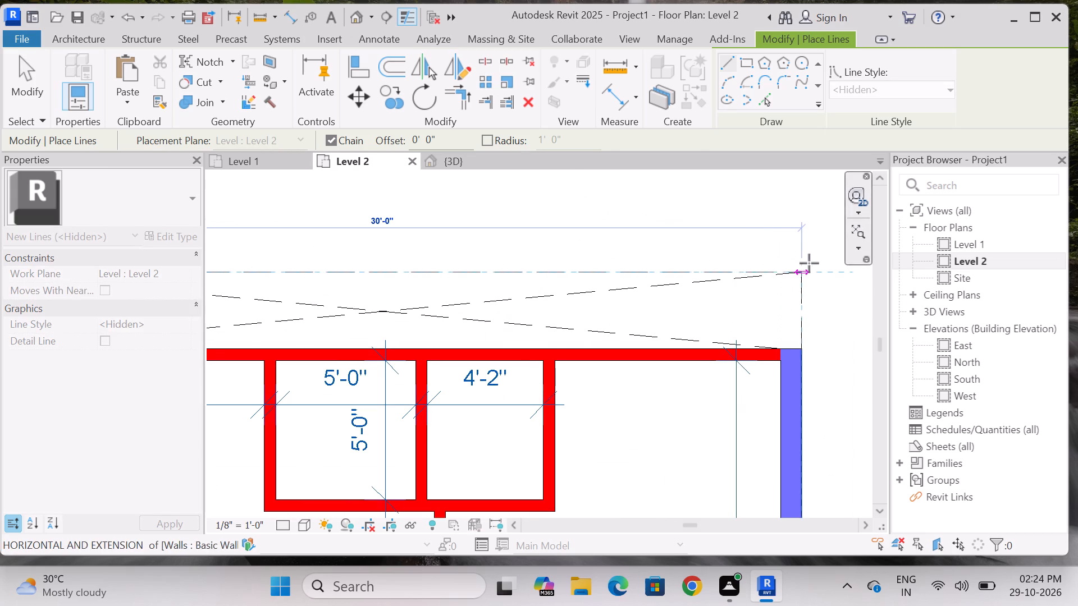
left_click(798, 270)
key("Escape")
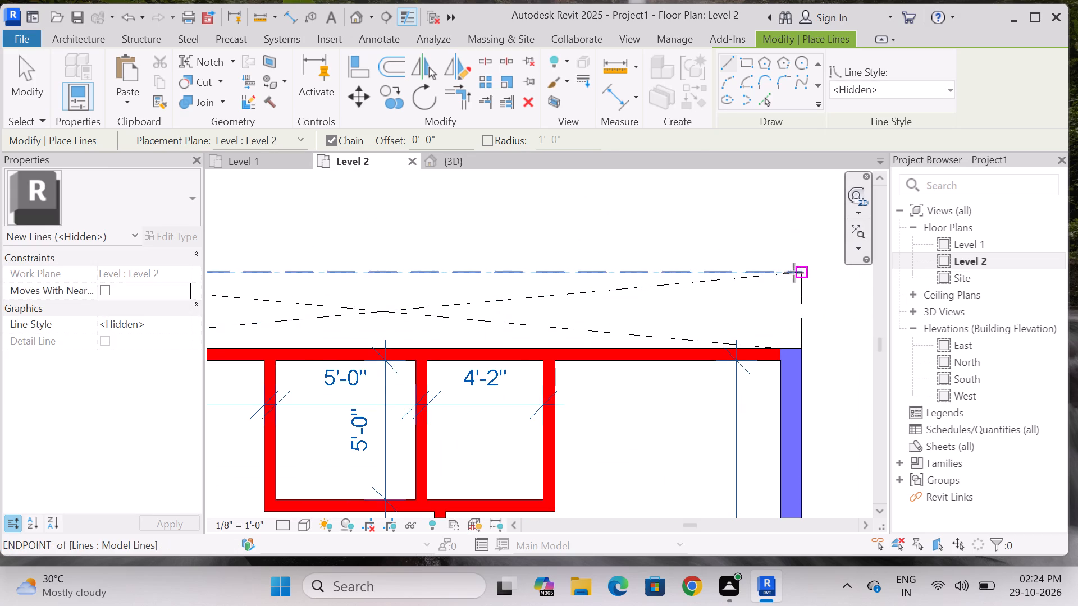
key("Escape")
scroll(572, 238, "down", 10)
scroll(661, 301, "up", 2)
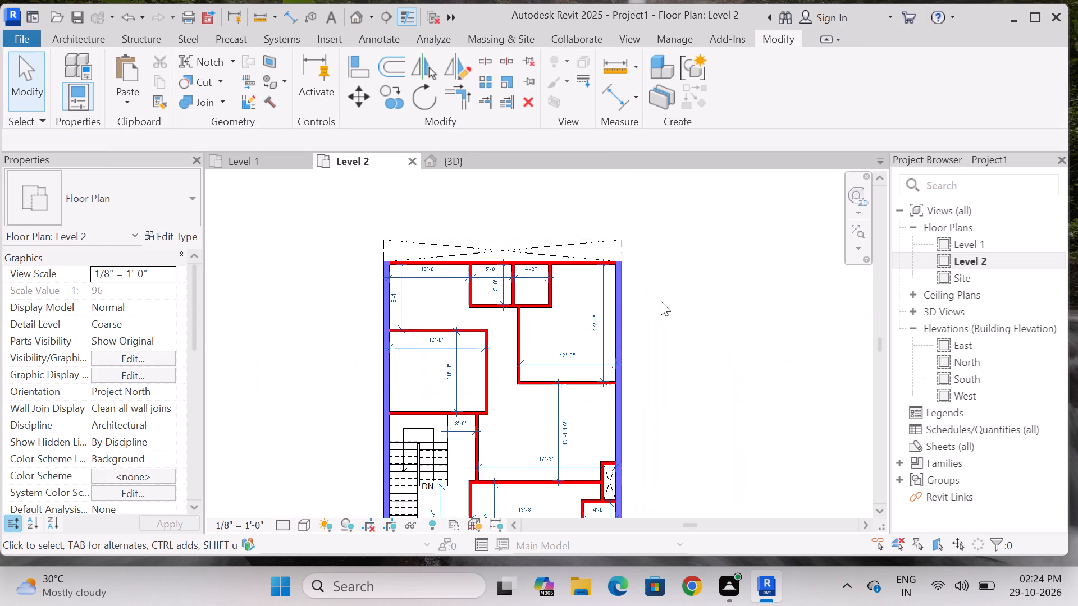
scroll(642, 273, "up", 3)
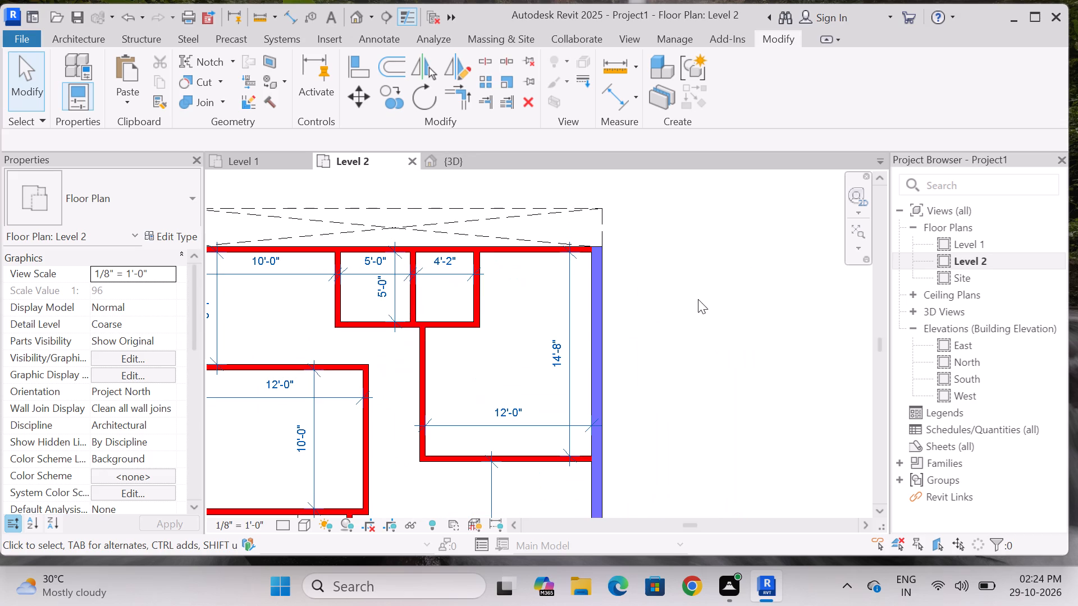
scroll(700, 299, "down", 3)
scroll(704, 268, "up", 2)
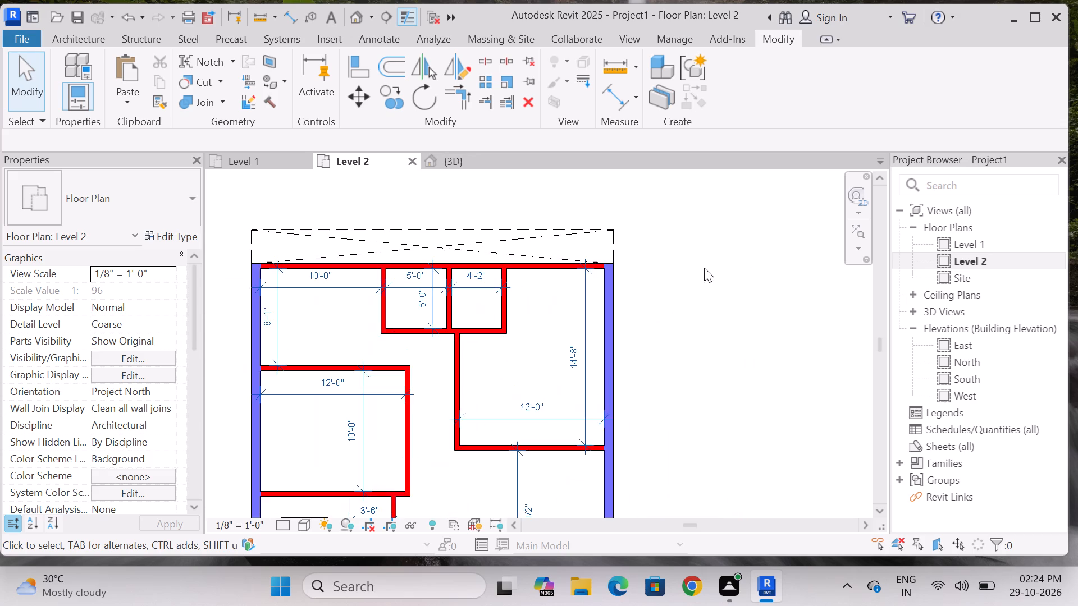
Examine the Level 2 plan's walls, dimensions and hidden-line strip.
scroll(700, 264, "down", 8)
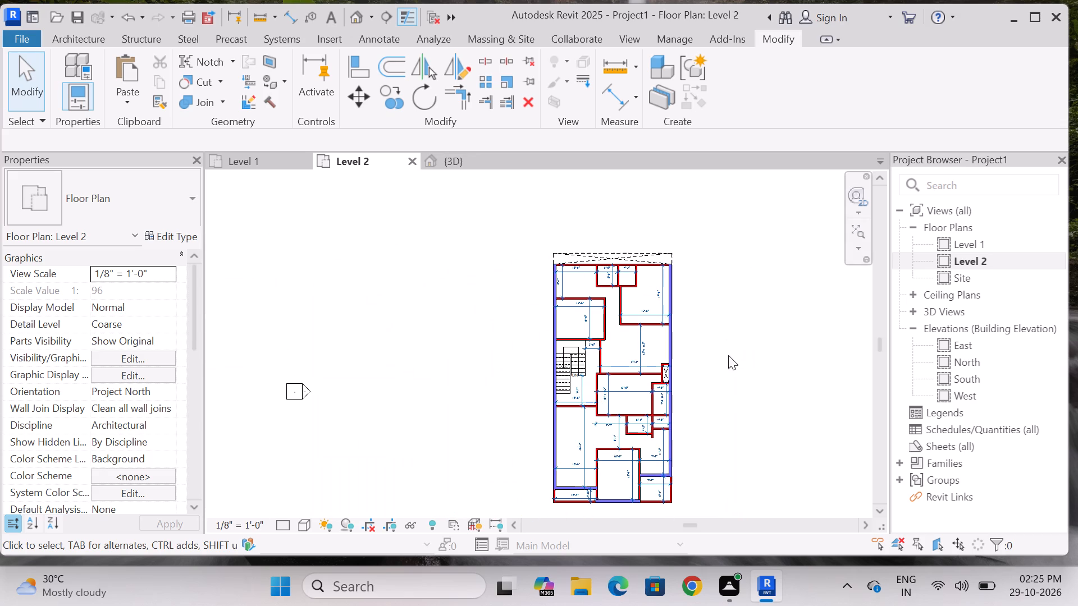
middle_click_drag(732, 383, 688, 332)
scroll(626, 398, "up", 3)
scroll(672, 378, "up", 3)
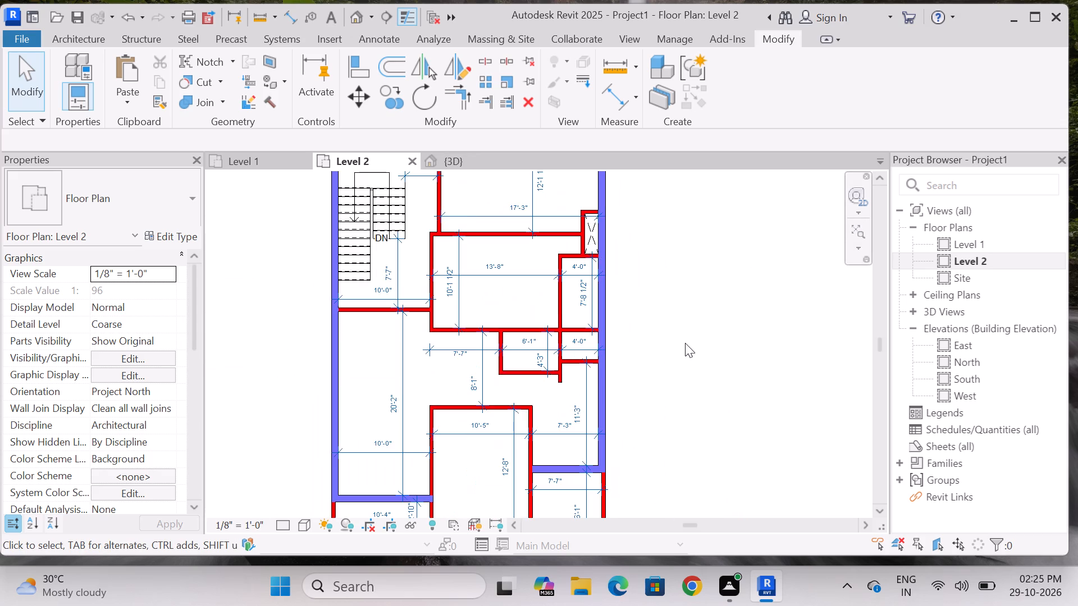
scroll(684, 341, "down", 9)
scroll(673, 244, "up", 7)
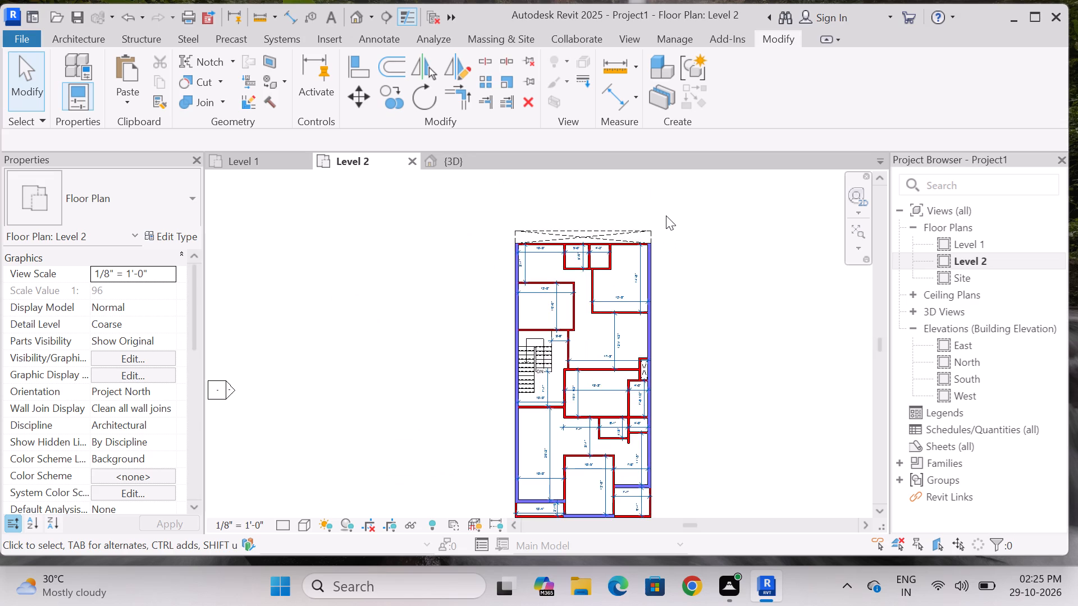
scroll(666, 215, "up", 1)
scroll(666, 215, "down", 5)
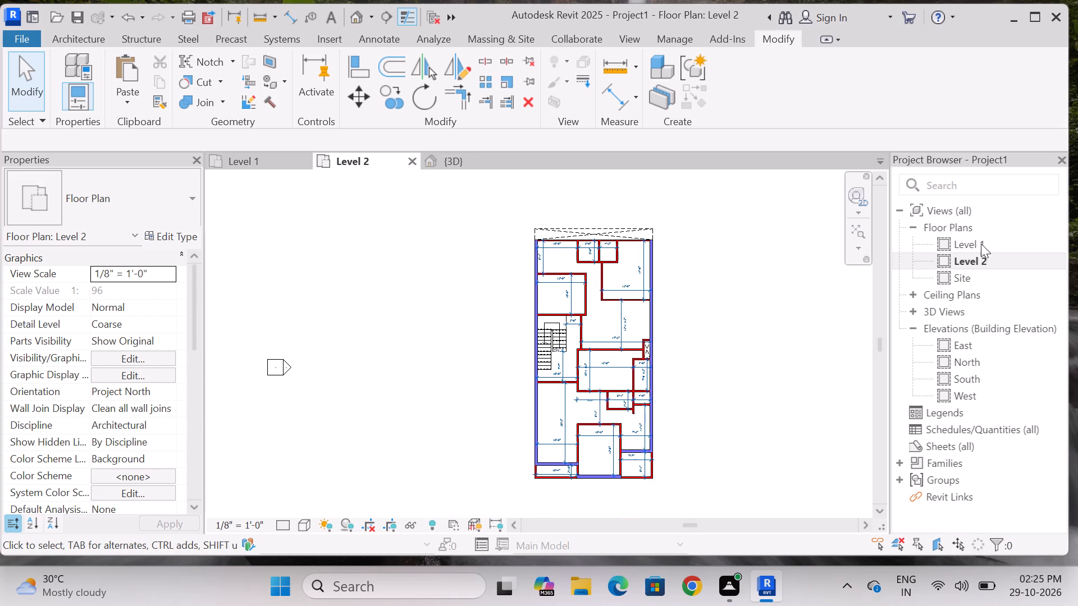
On the Level 1 plan, dimension the building's overall width between the side walls' outer faces, placing the dimension below the plan.
double_click(979, 242)
scroll(653, 289, "down", 7)
scroll(671, 402, "up", 3)
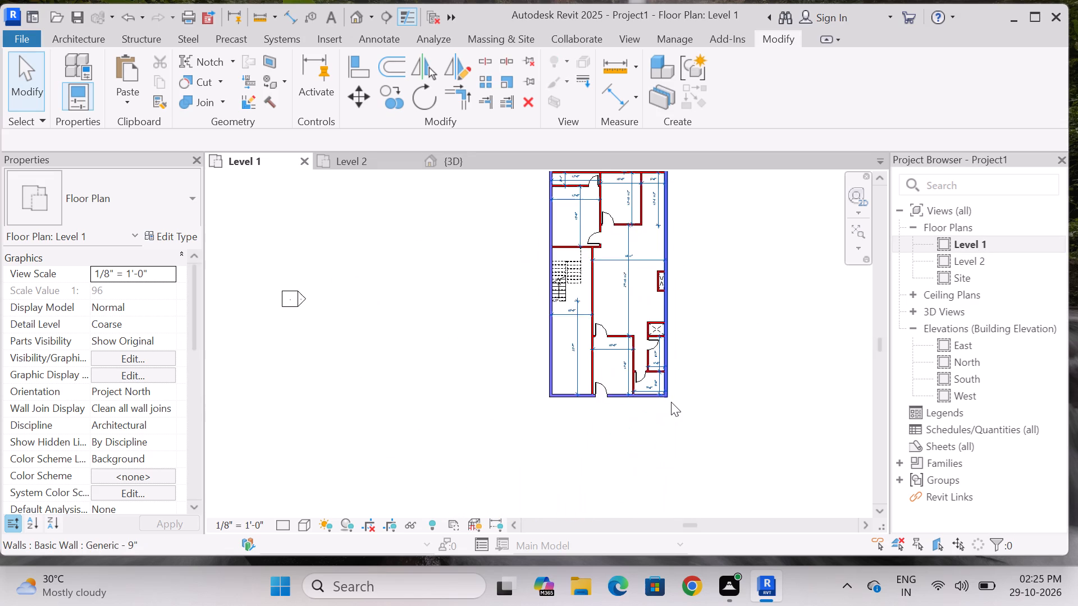
scroll(671, 402, "up", 3)
left_click(293, 18)
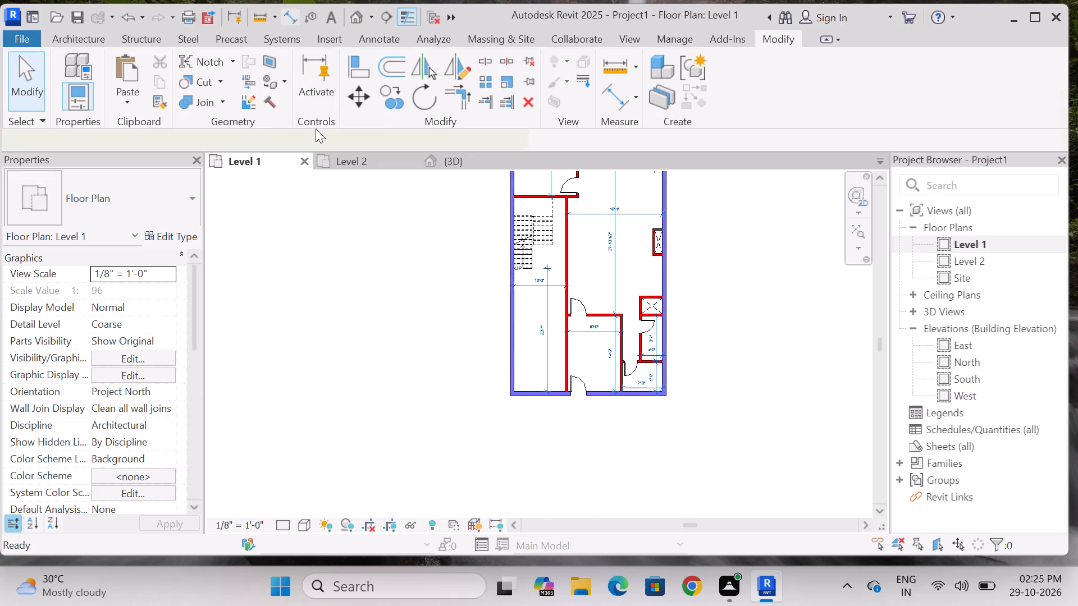
scroll(518, 388, "up", 4)
left_click(500, 350)
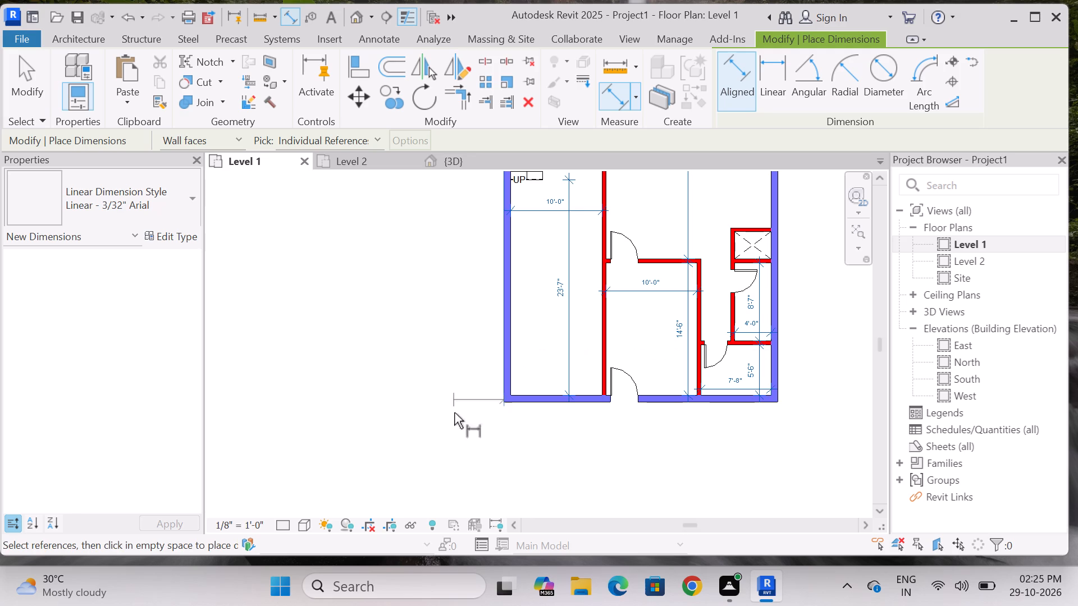
left_click(778, 332)
scroll(700, 446, "up", 5)
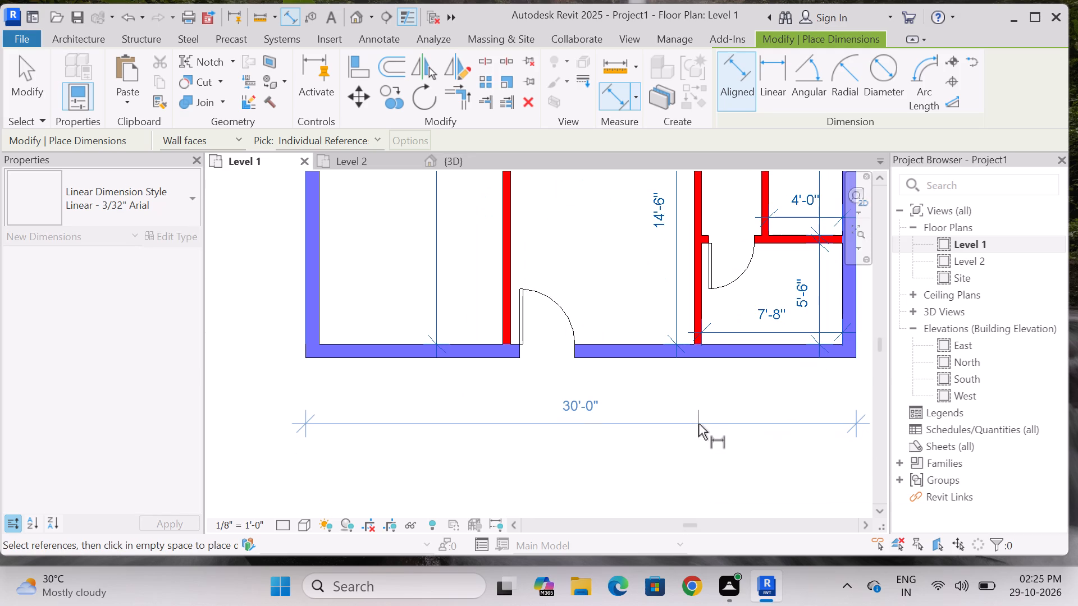
left_click(706, 407)
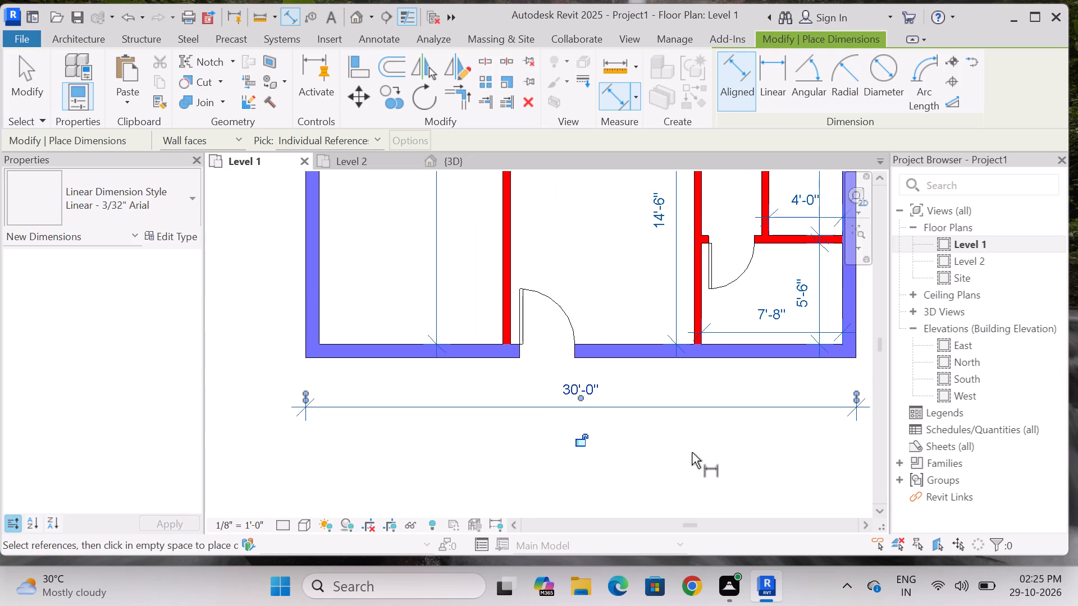
Dimension the building's overall length between the lower and upper walls' outer faces, placing the dimension beside the right-hand exterior wall.
scroll(659, 487, "down", 4)
scroll(747, 416, "up", 4)
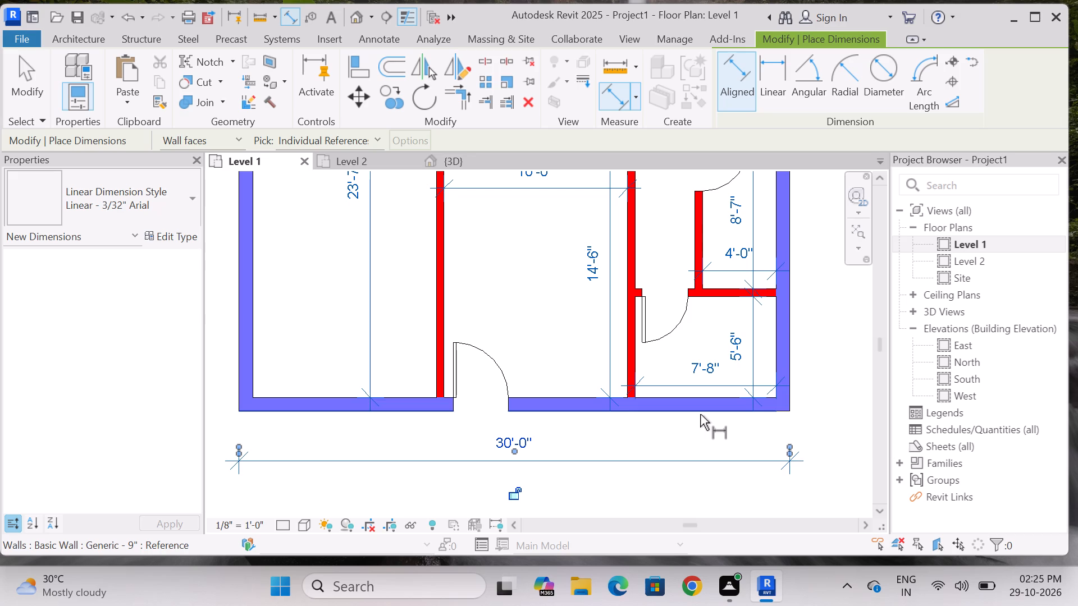
left_click(700, 411)
scroll(702, 439, "down", 16)
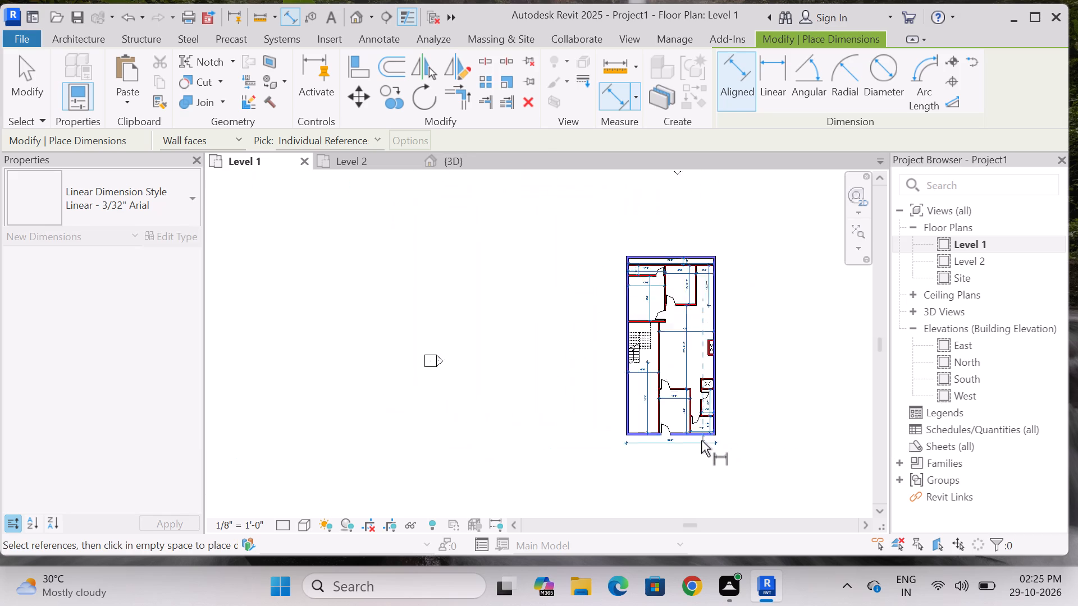
scroll(696, 303, "up", 18)
scroll(715, 283, "down", 4)
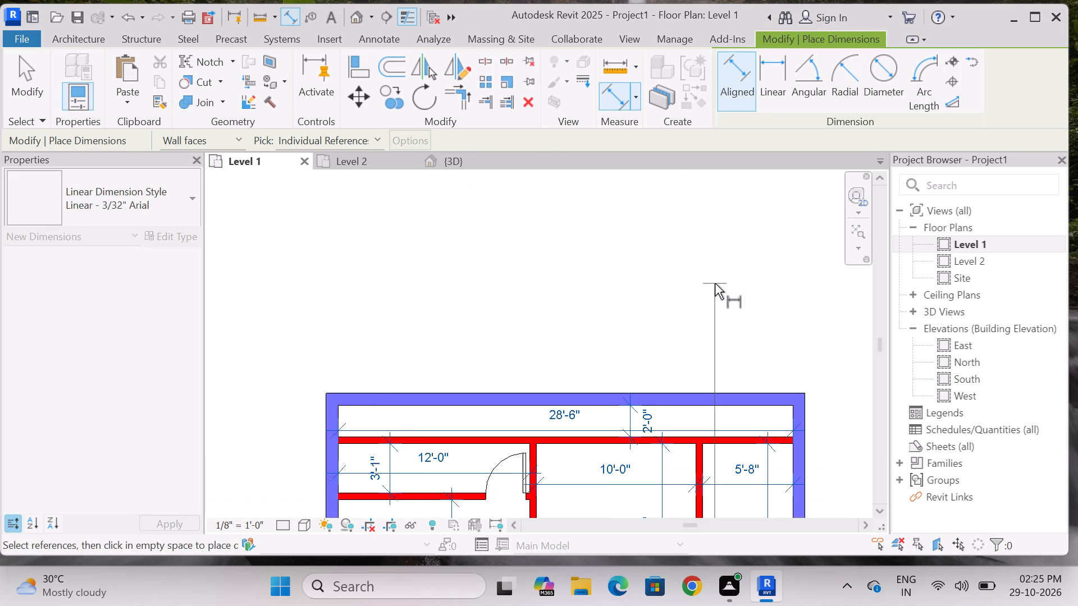
scroll(747, 380, "up", 7)
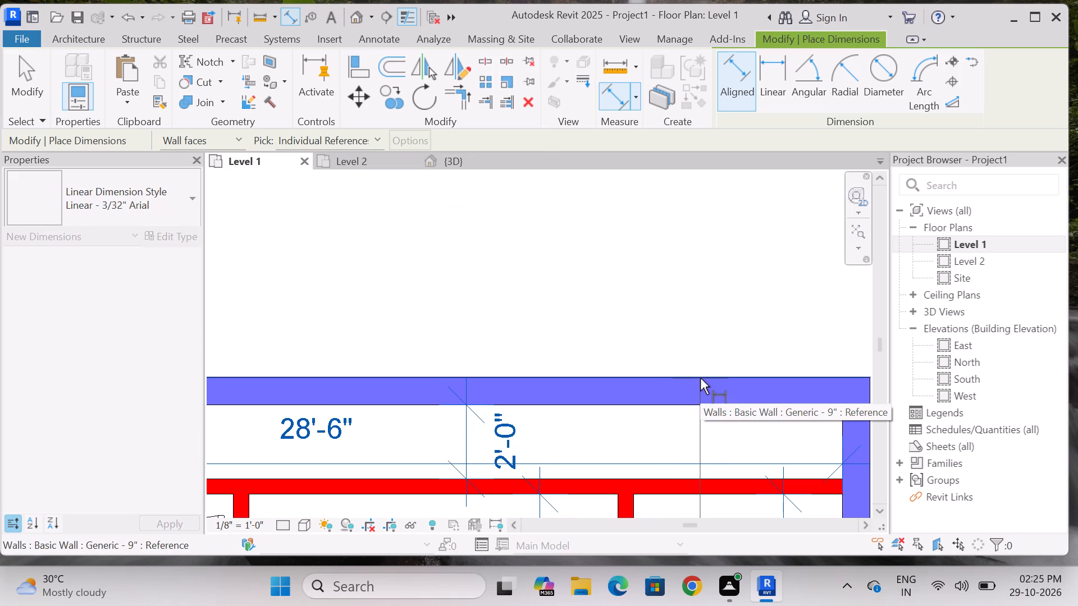
left_click(700, 378)
scroll(700, 378, "down", 20)
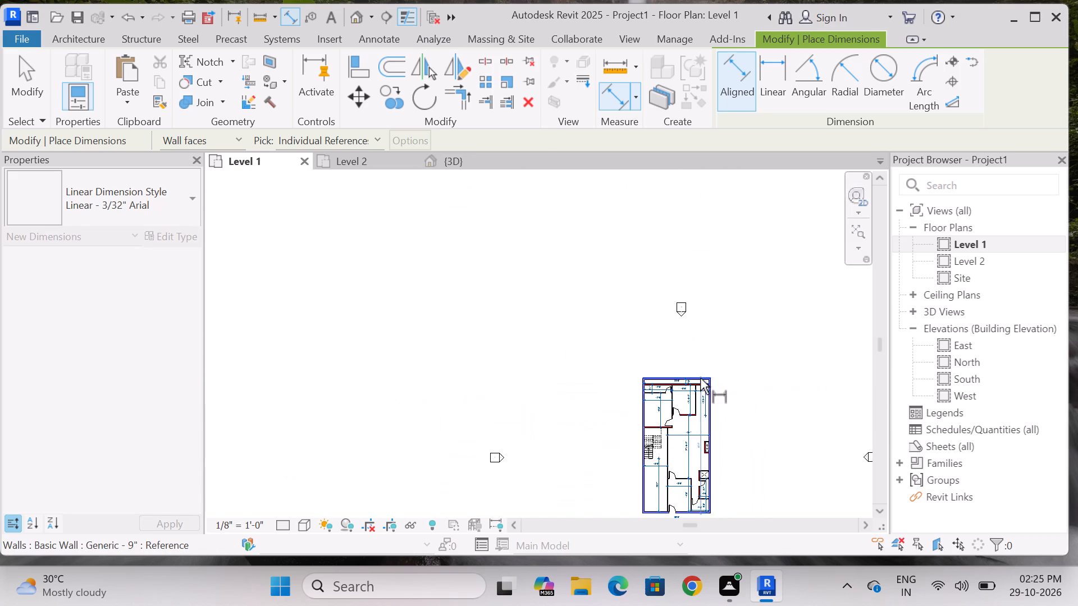
scroll(700, 378, "down", 3)
scroll(718, 461, "up", 6)
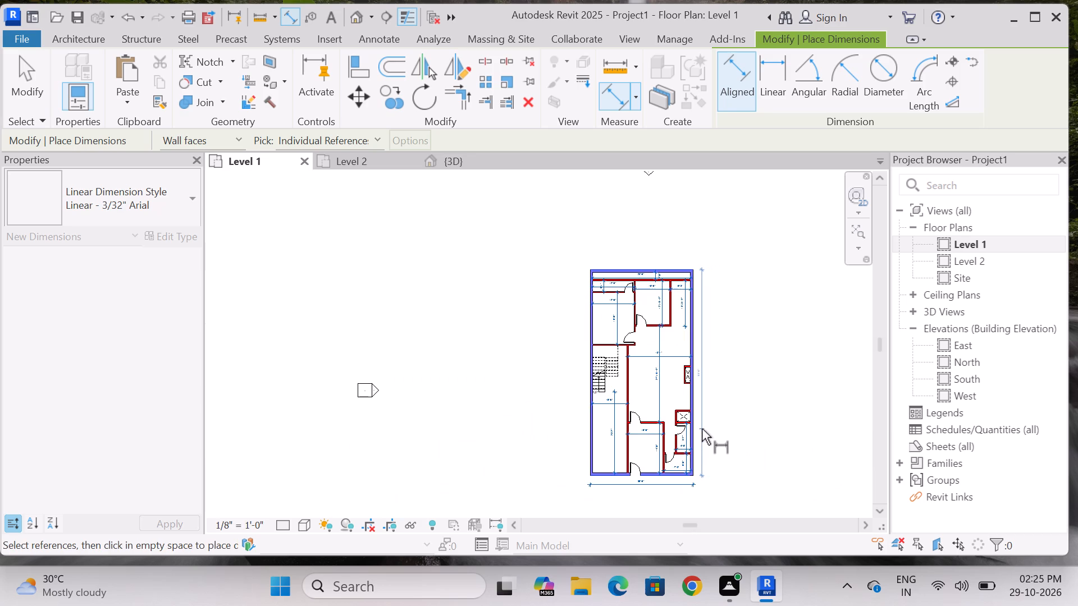
left_click(705, 429)
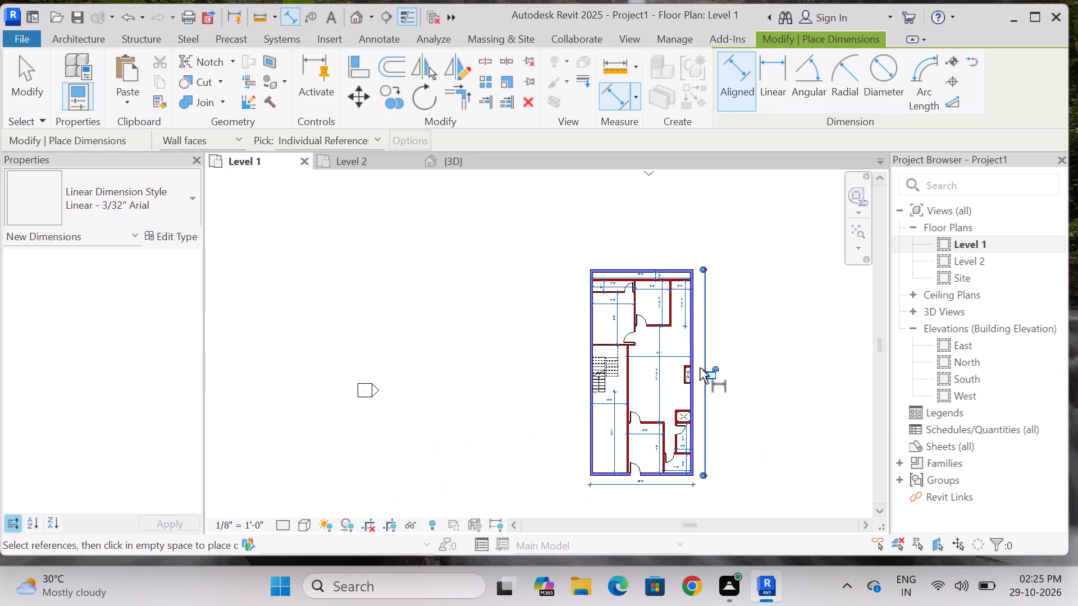
scroll(652, 247, "up", 9)
key("Escape")
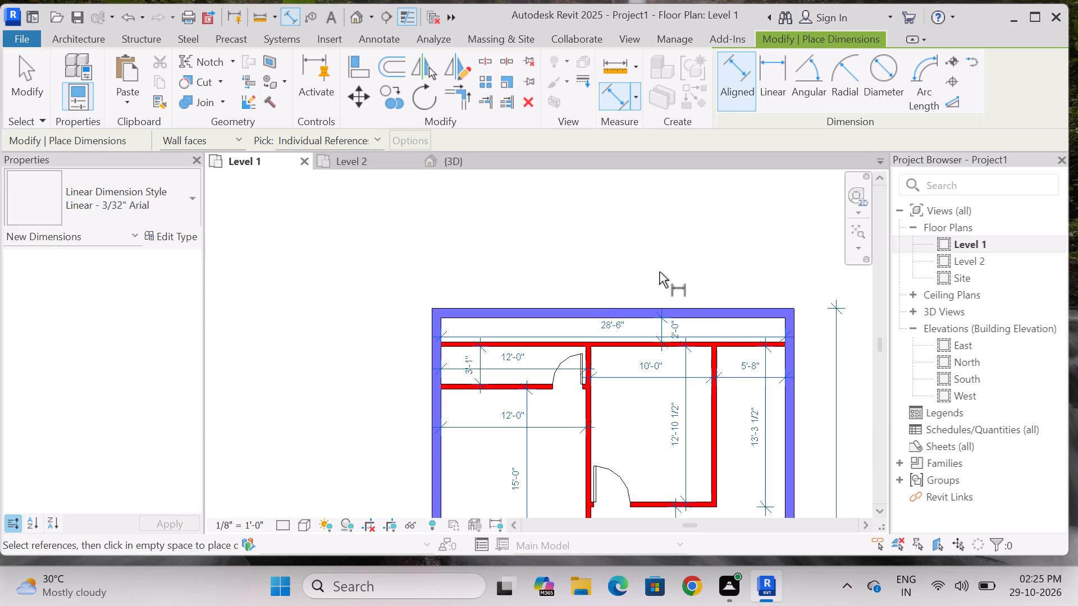
Examine the dimensions across the whole Level 1 plan for readability.
scroll(665, 254, "down", 6)
scroll(735, 507, "up", 4)
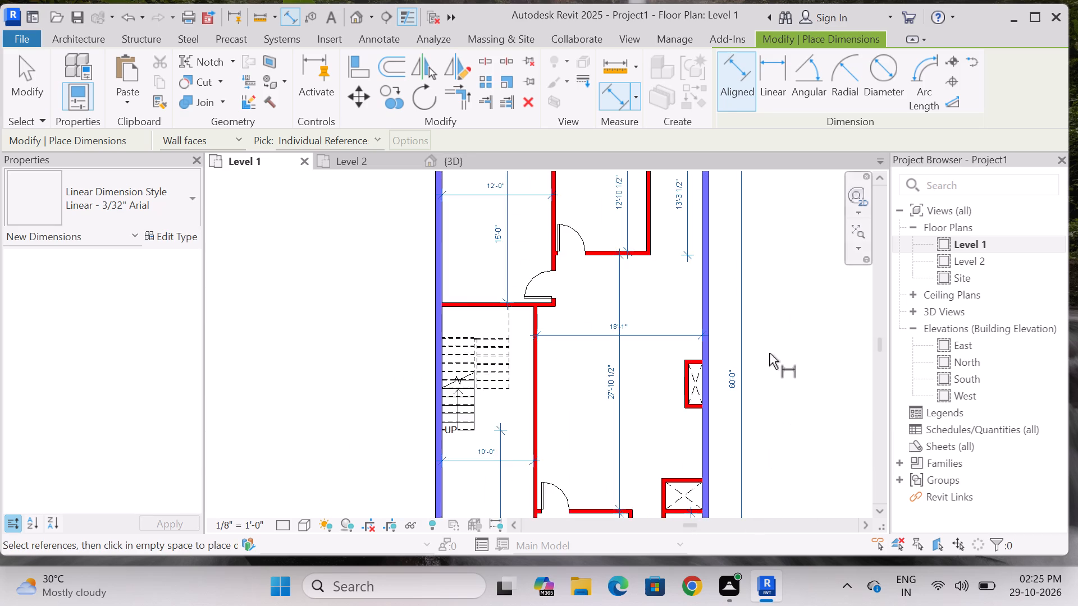
scroll(769, 352, "up", 3)
scroll(750, 289, "down", 9)
scroll(759, 385, "up", 3)
scroll(761, 411, "down", 2)
middle_click_drag(778, 403, 760, 427)
scroll(760, 427, "up", 1)
key("Escape")
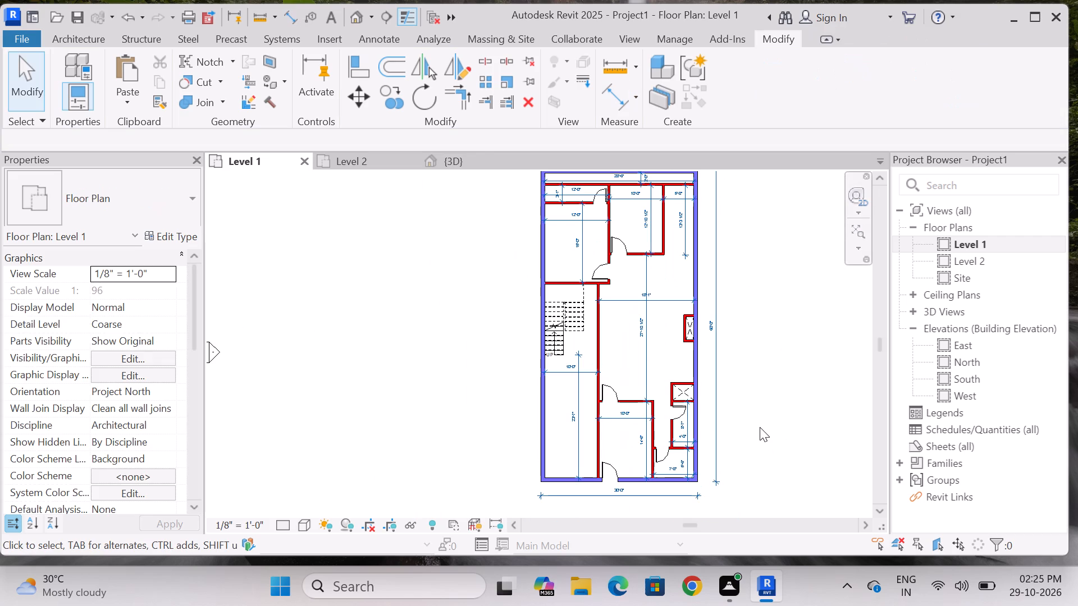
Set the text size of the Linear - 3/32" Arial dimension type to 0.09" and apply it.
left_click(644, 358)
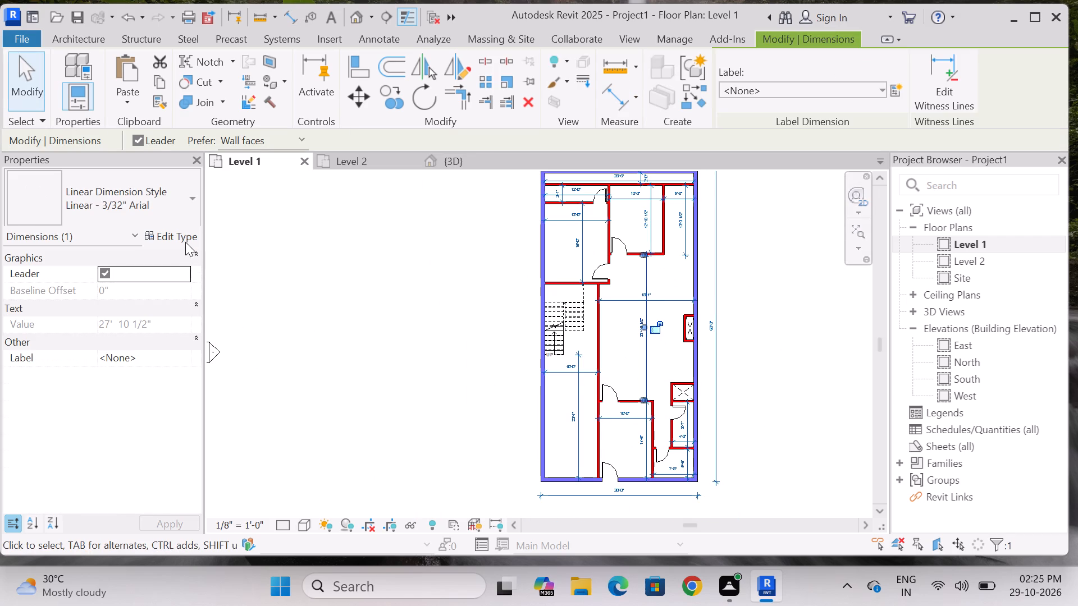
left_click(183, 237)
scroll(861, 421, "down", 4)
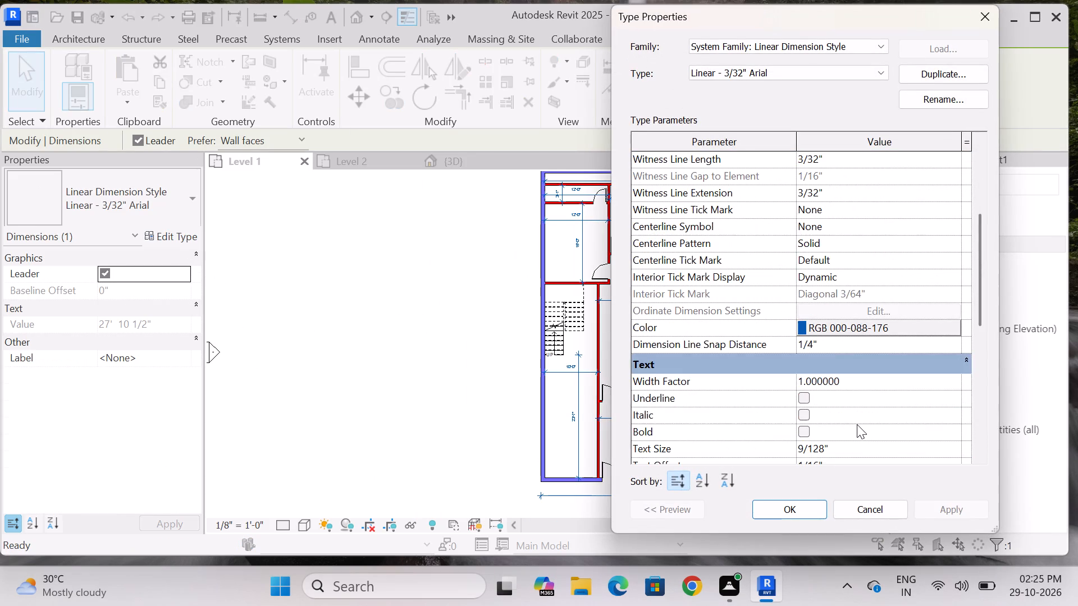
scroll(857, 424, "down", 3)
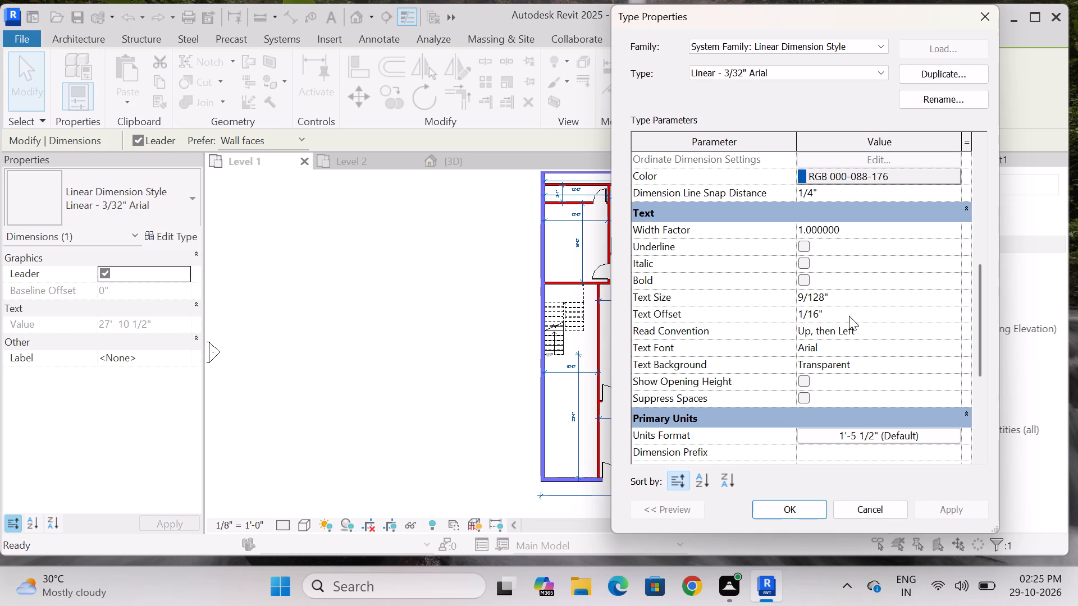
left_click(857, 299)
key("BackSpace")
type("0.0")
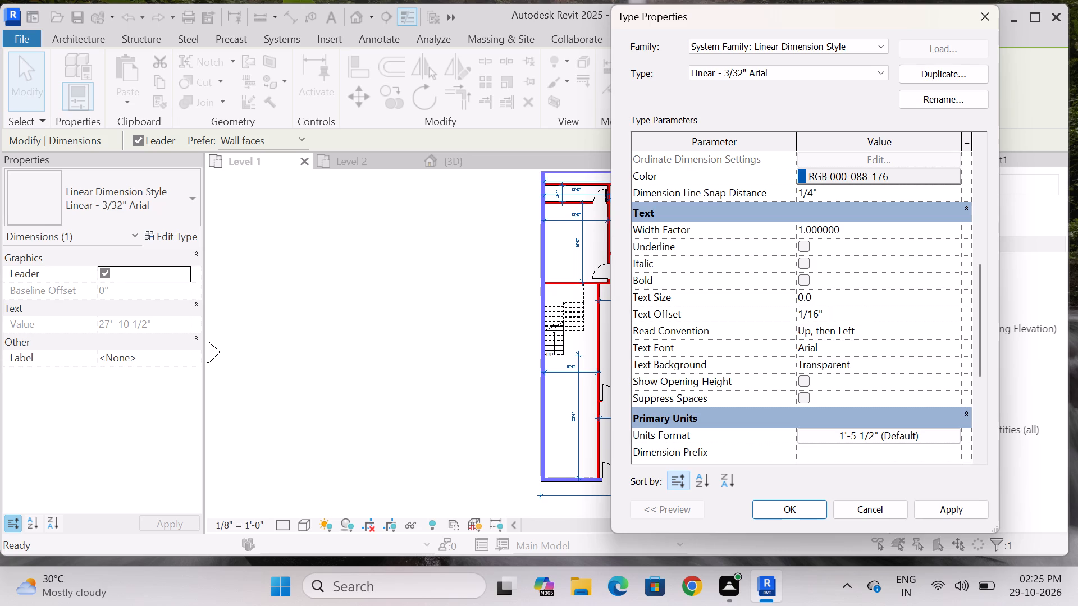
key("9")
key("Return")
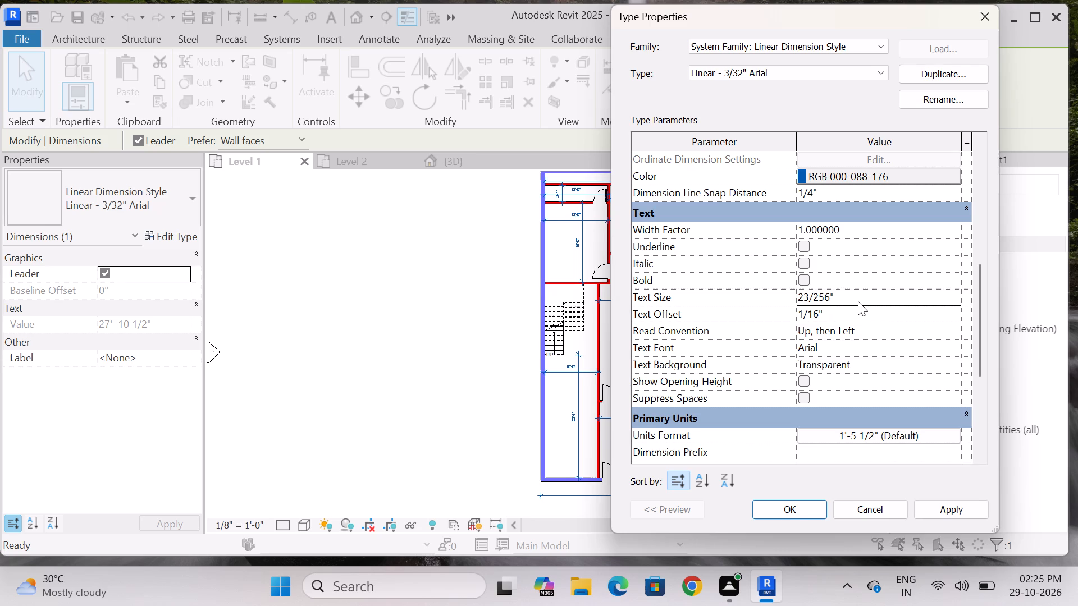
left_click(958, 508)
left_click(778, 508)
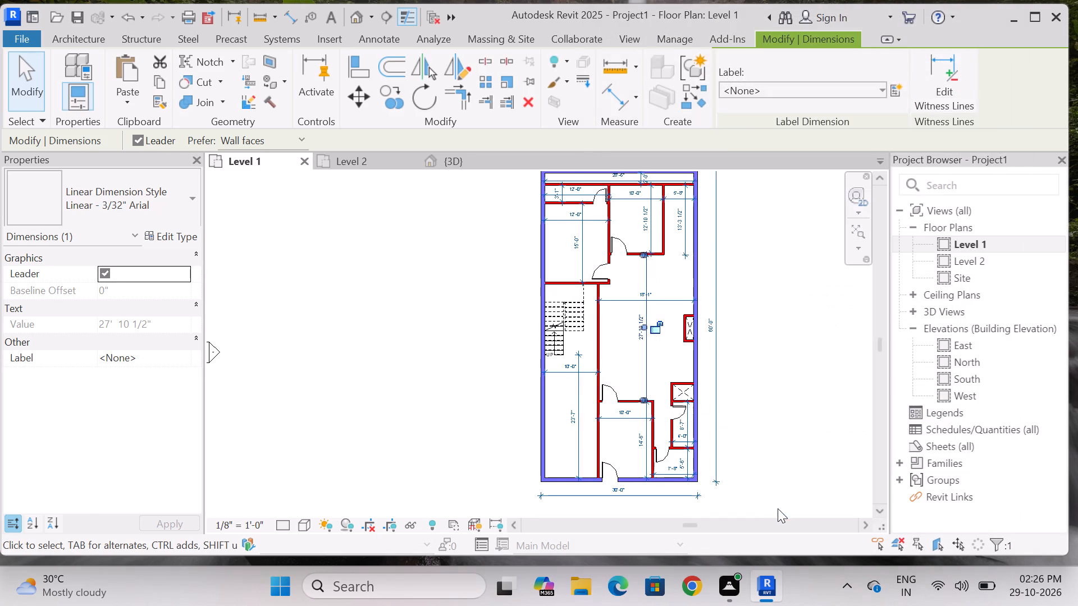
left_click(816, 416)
Examine the size of the dimension text across the Level 1 plan.
scroll(632, 341, "up", 8)
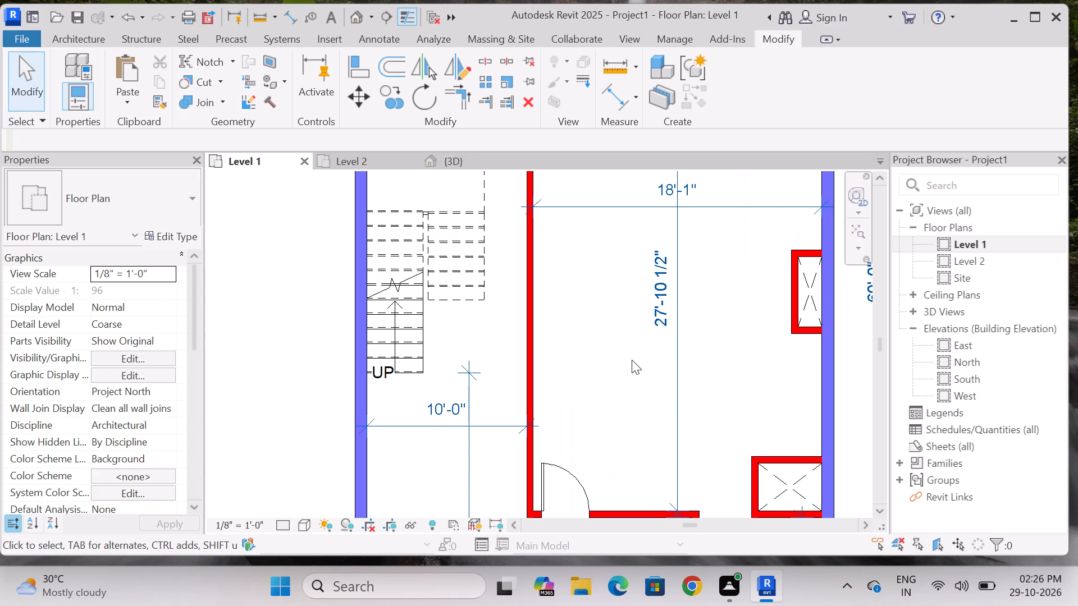
scroll(635, 369, "down", 7)
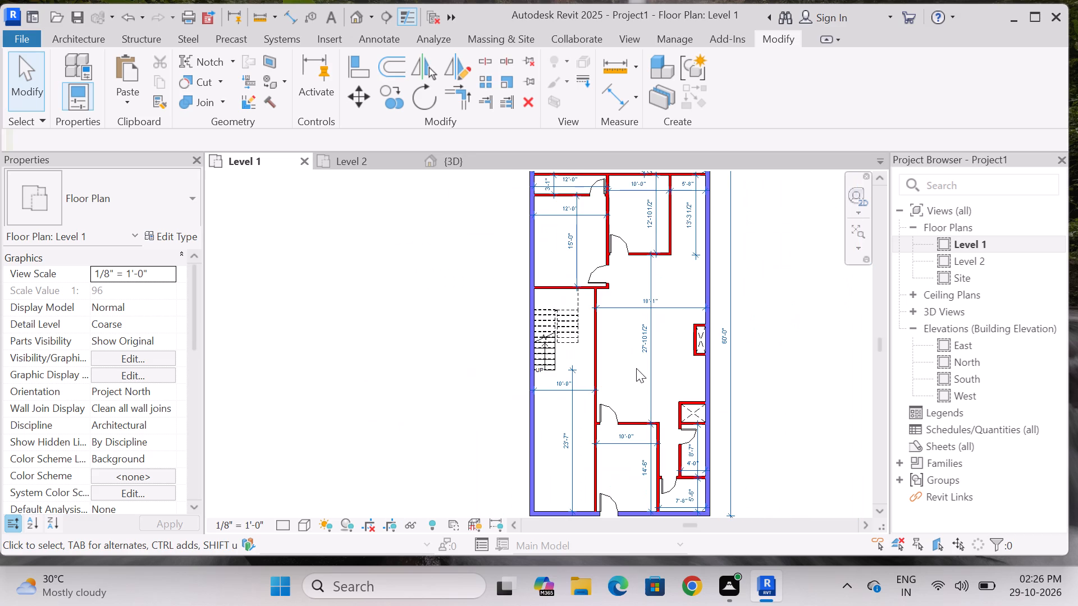
scroll(635, 336, "down", 3)
scroll(627, 371, "up", 4)
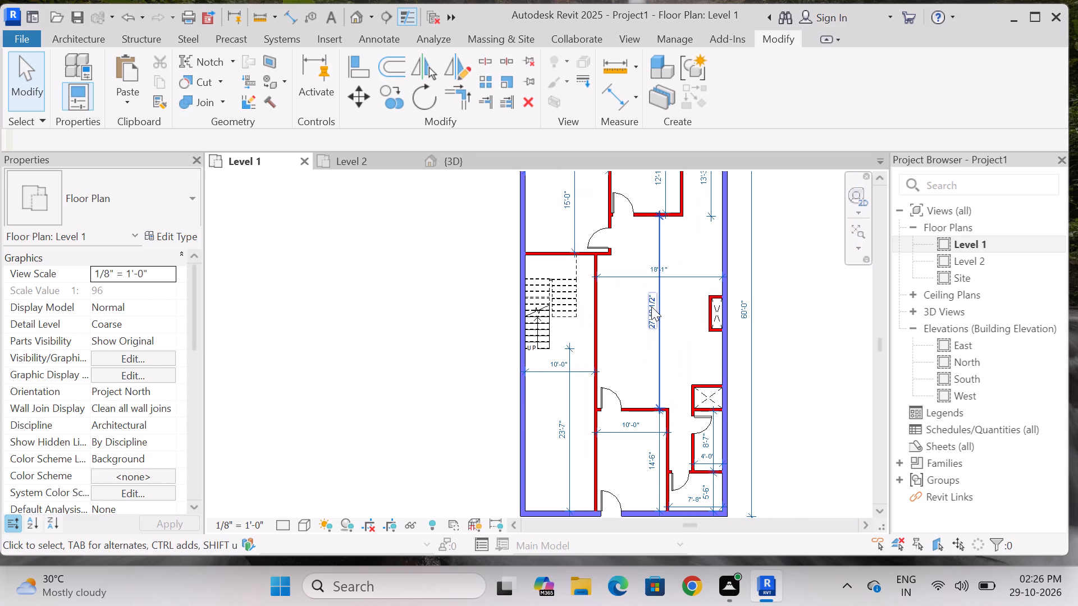
scroll(629, 337, "down", 3)
scroll(636, 325, "up", 4)
scroll(626, 328, "down", 2)
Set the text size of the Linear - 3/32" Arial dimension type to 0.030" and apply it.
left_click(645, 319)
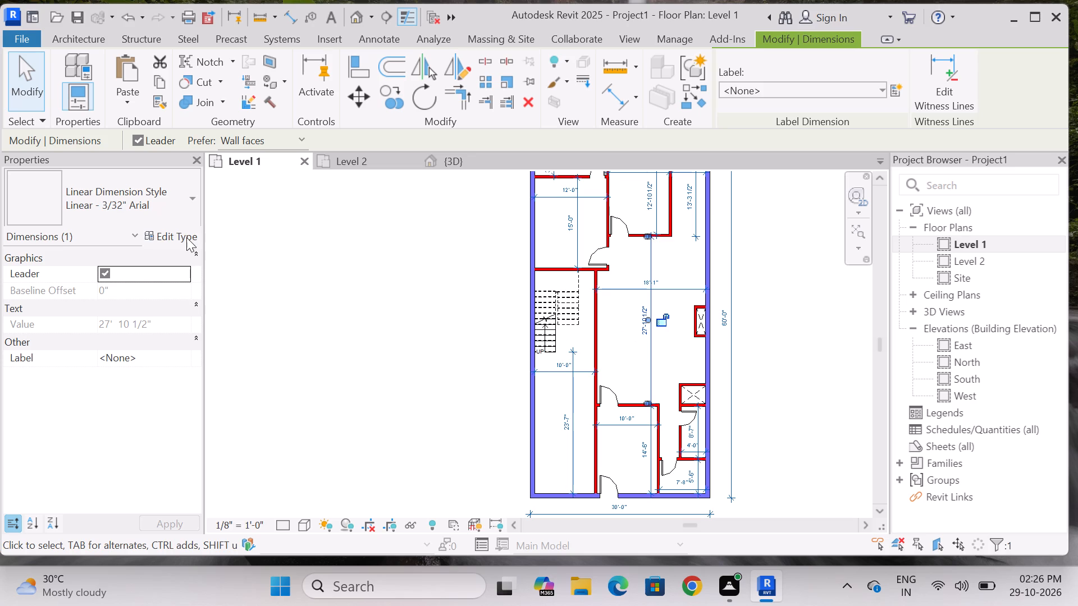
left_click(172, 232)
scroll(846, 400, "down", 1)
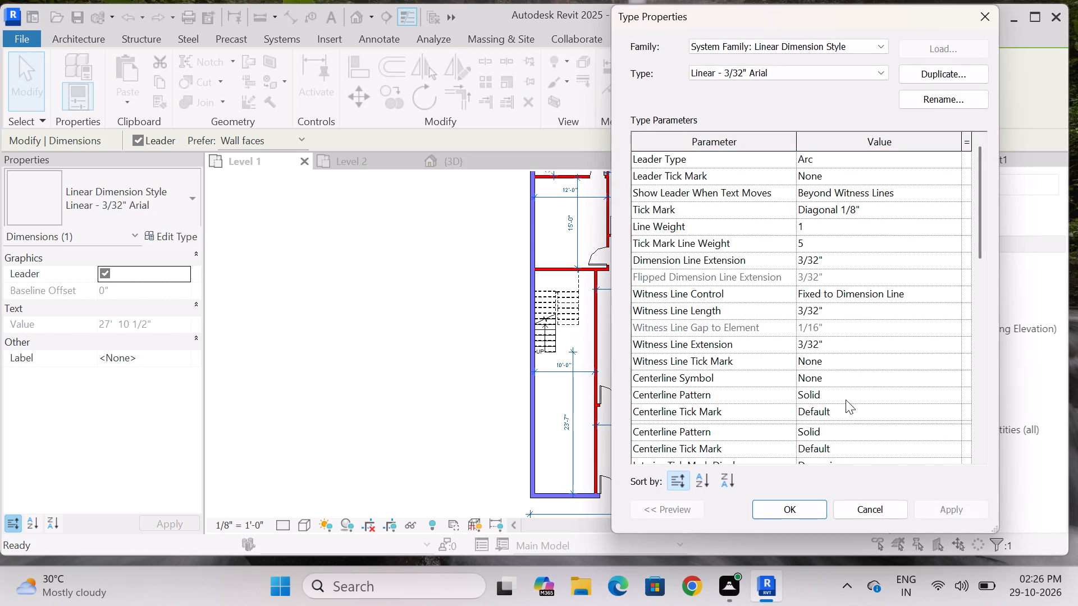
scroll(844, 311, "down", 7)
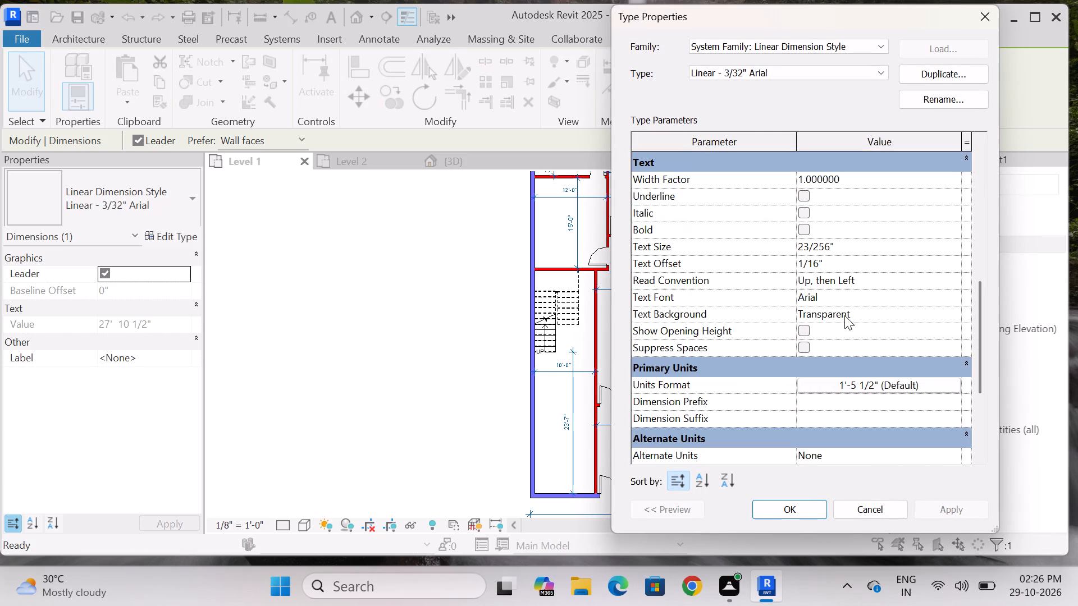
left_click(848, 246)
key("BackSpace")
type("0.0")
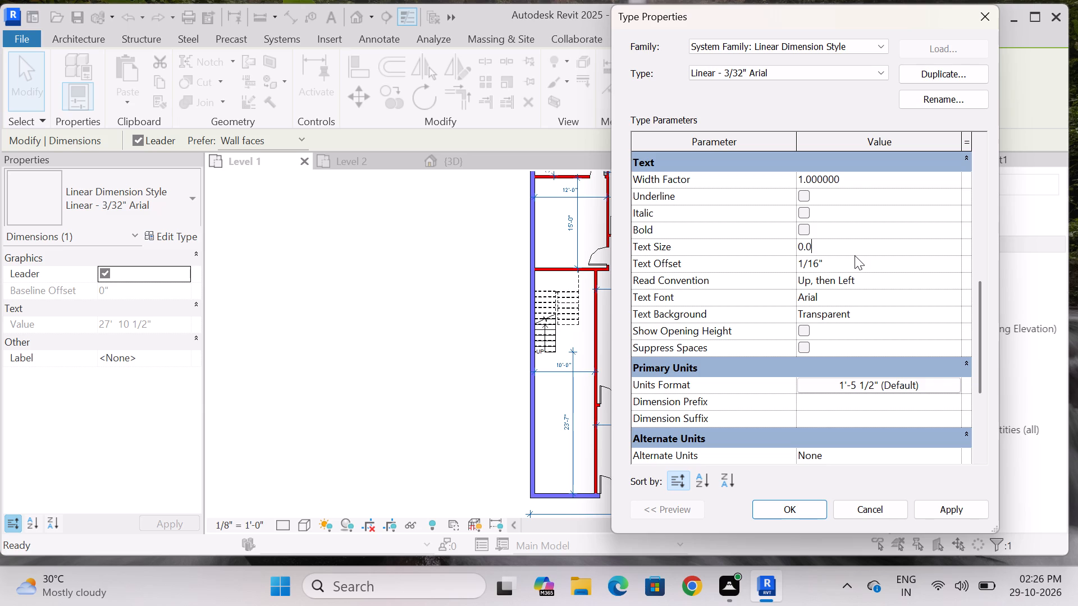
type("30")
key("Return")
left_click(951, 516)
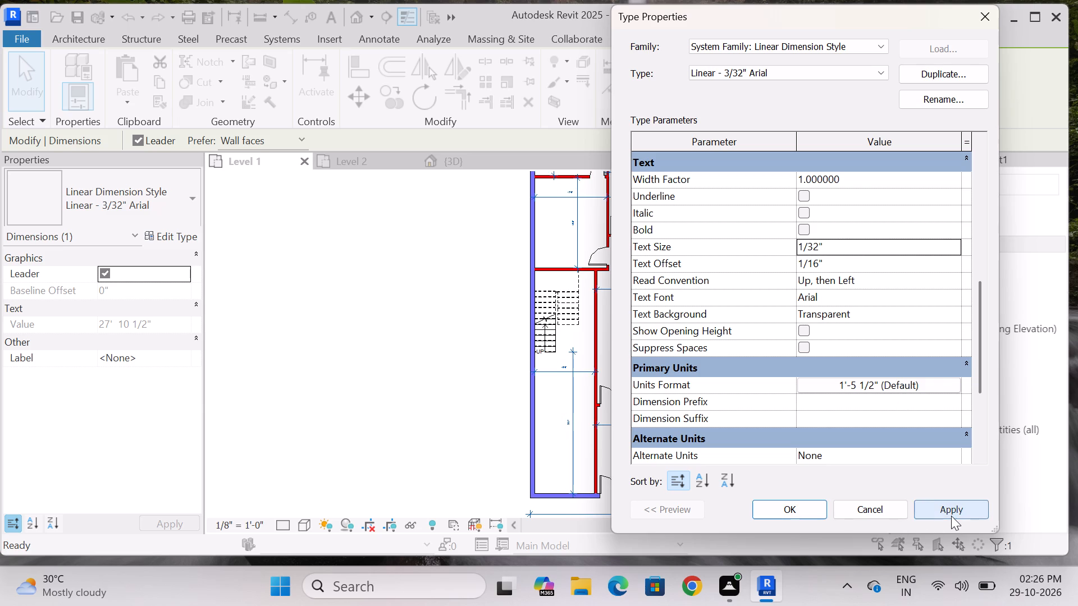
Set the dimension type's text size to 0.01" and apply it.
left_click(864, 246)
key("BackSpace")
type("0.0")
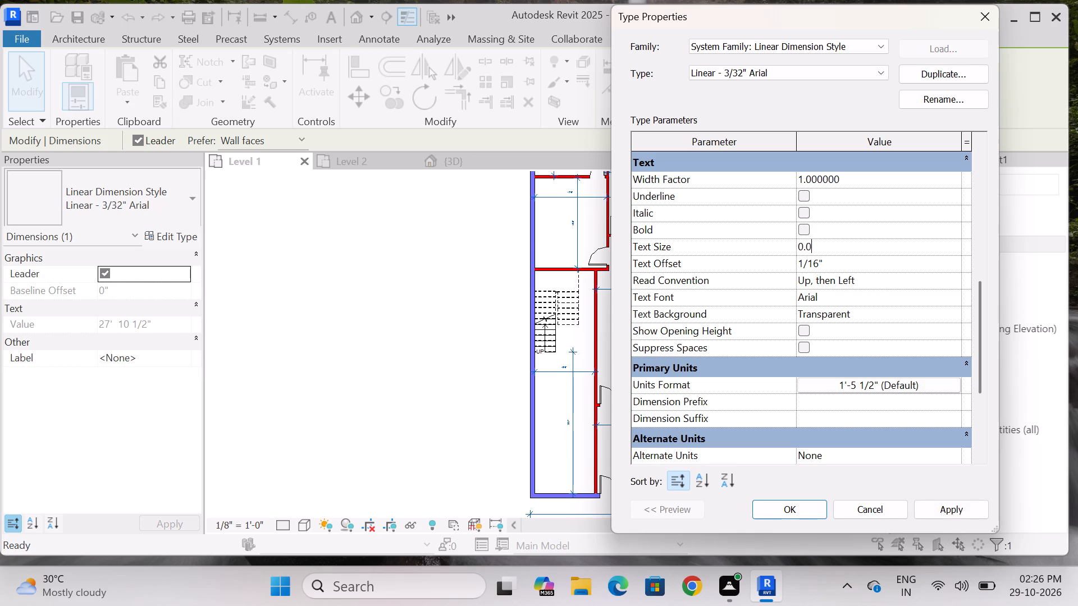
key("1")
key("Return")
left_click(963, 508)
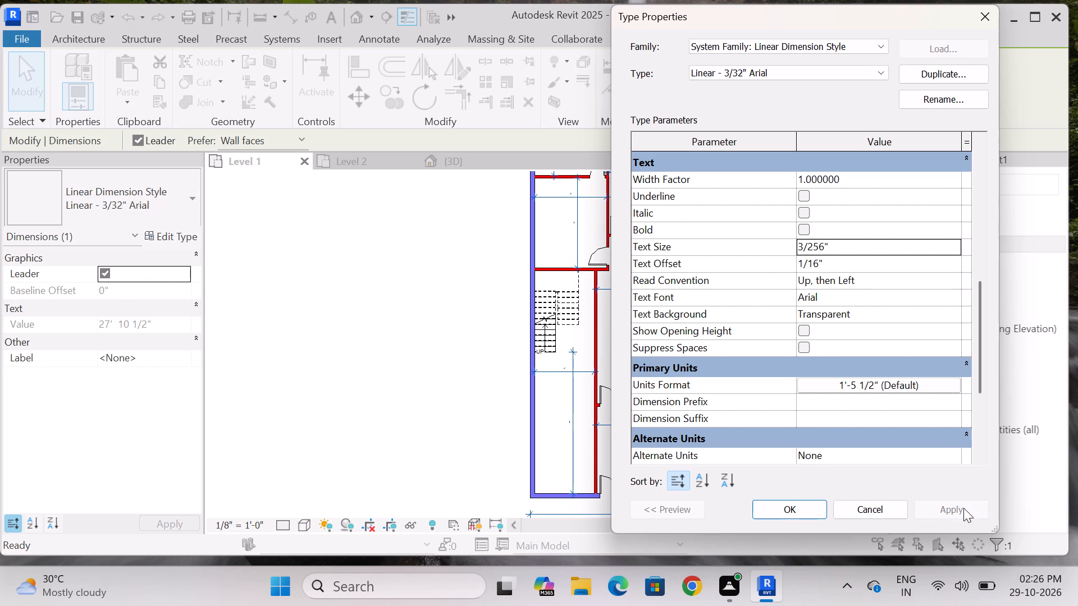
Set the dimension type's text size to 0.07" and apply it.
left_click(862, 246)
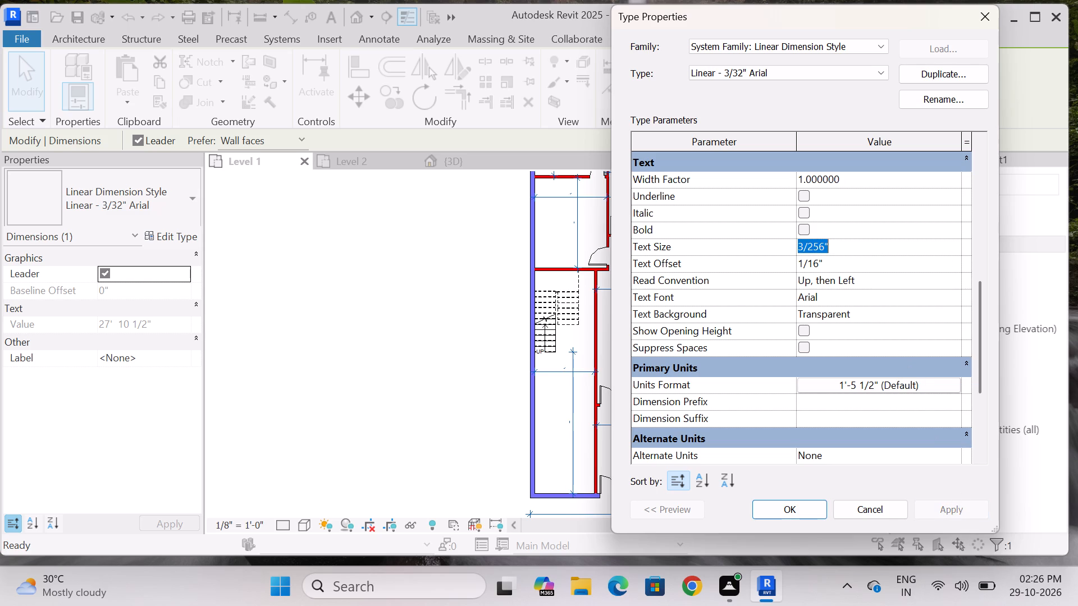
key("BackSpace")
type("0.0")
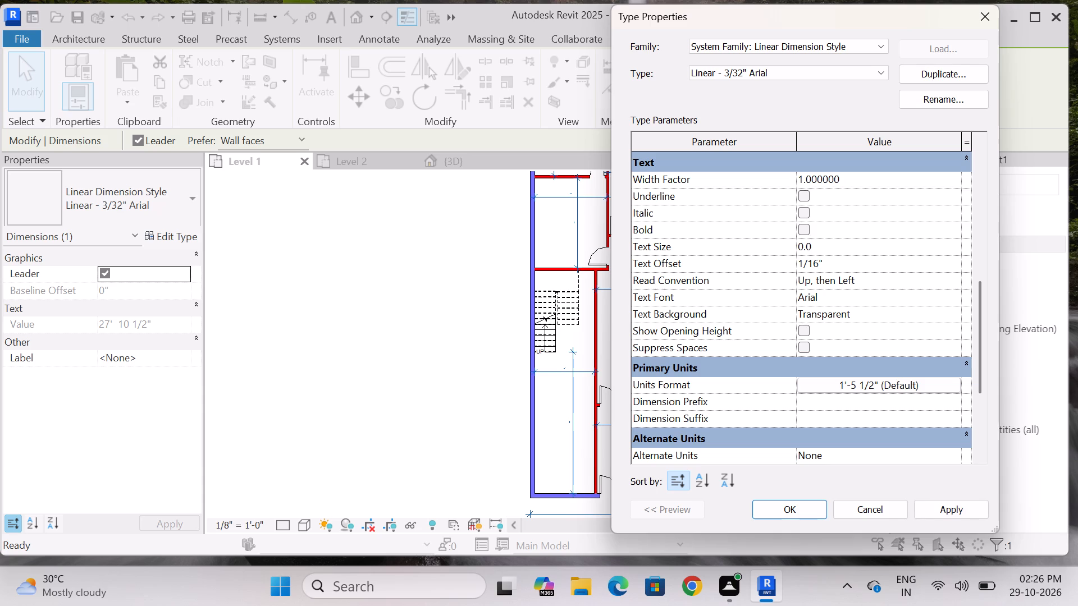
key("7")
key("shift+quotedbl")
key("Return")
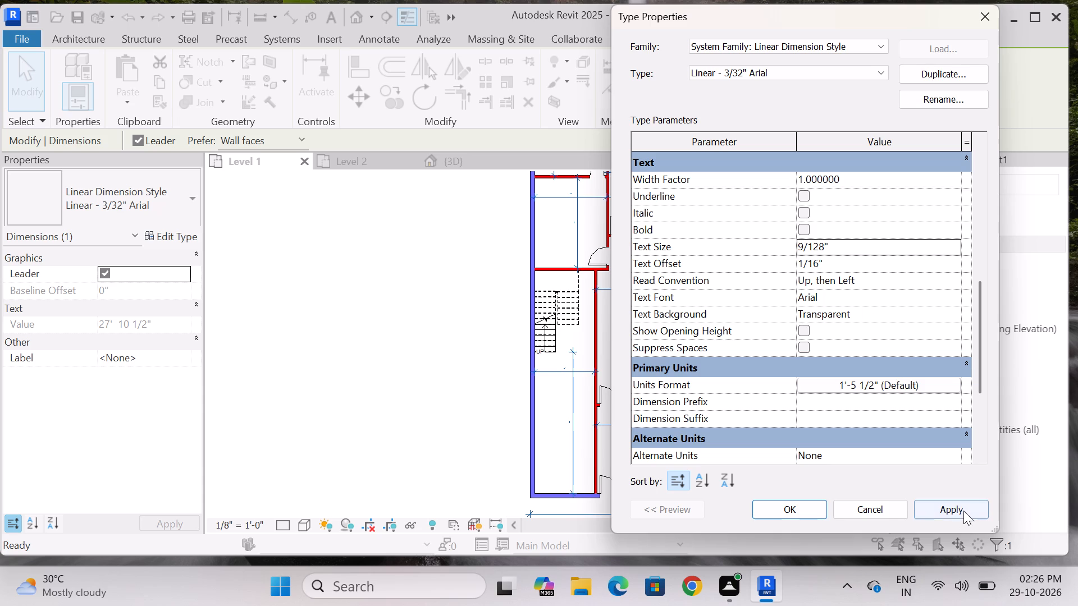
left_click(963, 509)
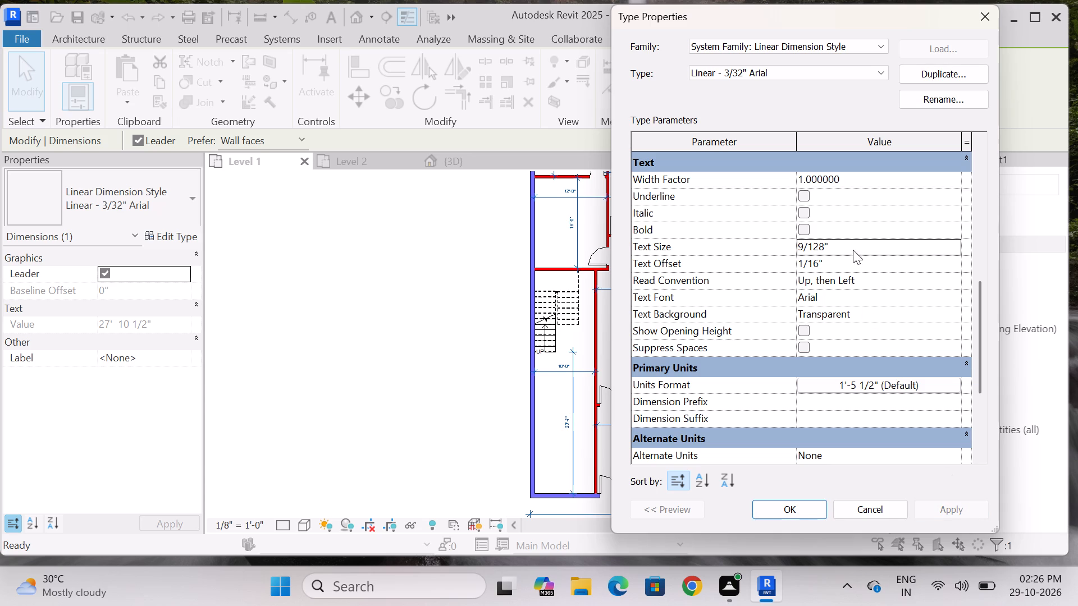
Set the dimension type's text size to 0.09", apply it and close the type properties.
left_click(853, 246)
key("BackSpace")
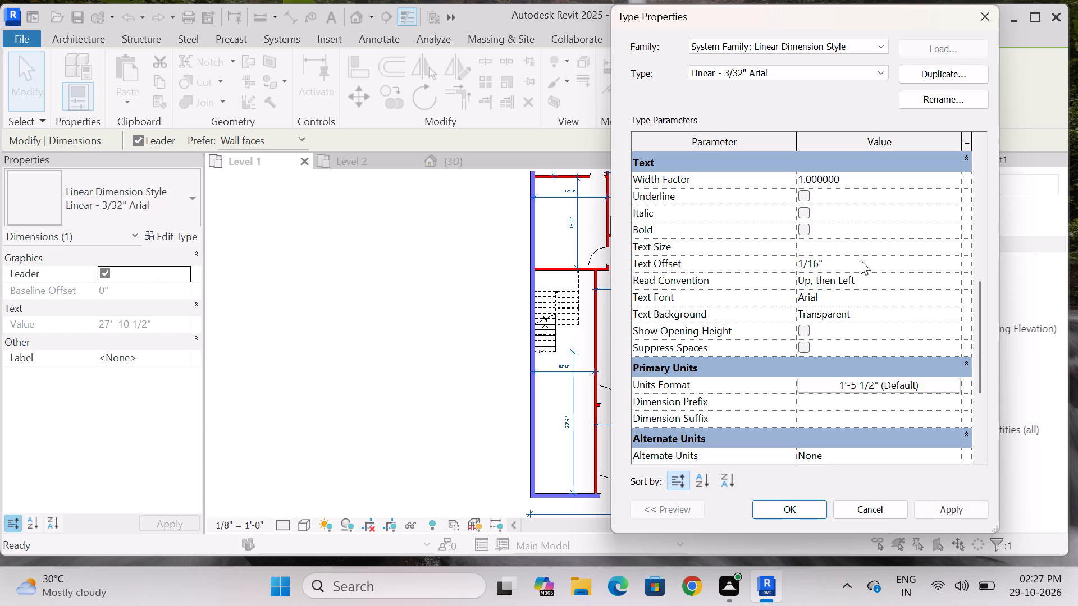
type("0.0")
key("9")
key("shift+quotedbl")
key("Return")
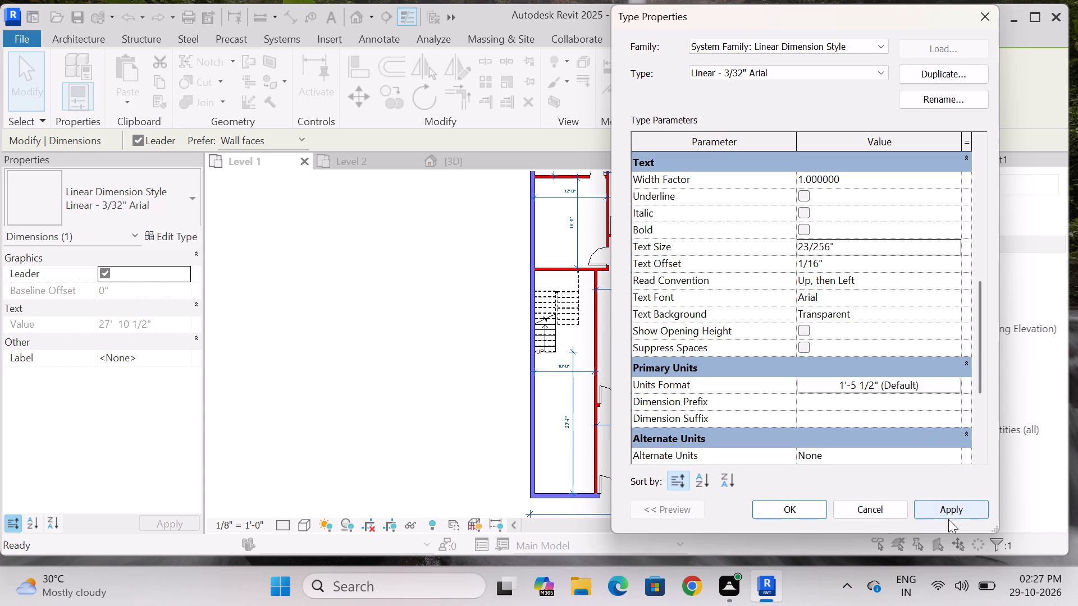
left_click(952, 508)
left_click(813, 513)
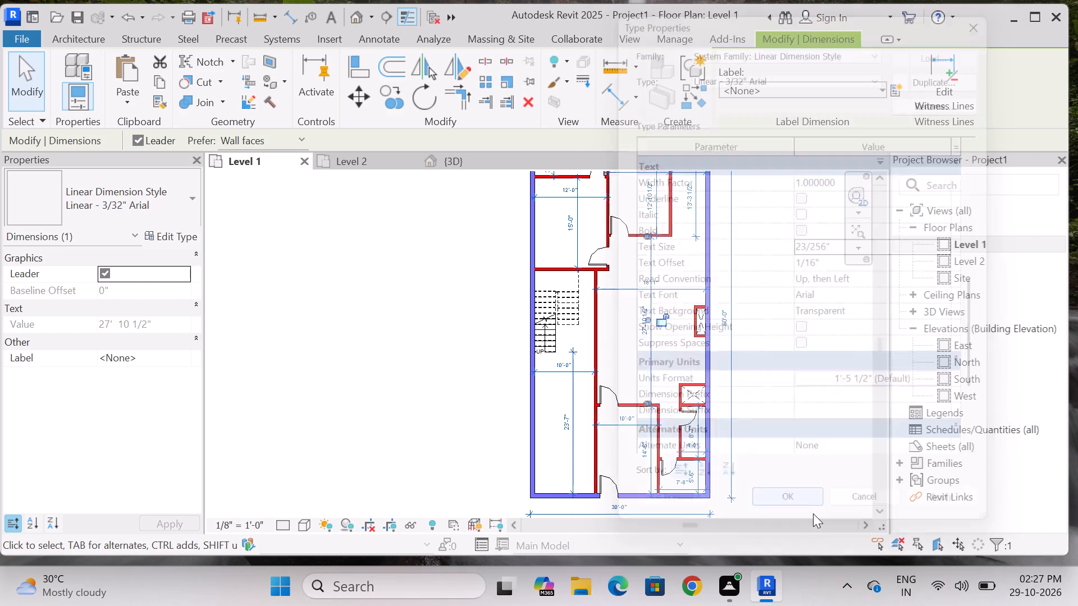
left_click(811, 406)
Shift the text of the 18'-1" width dimension to the right, clear of the vertical dimension line crossing it.
scroll(646, 284, "up", 5)
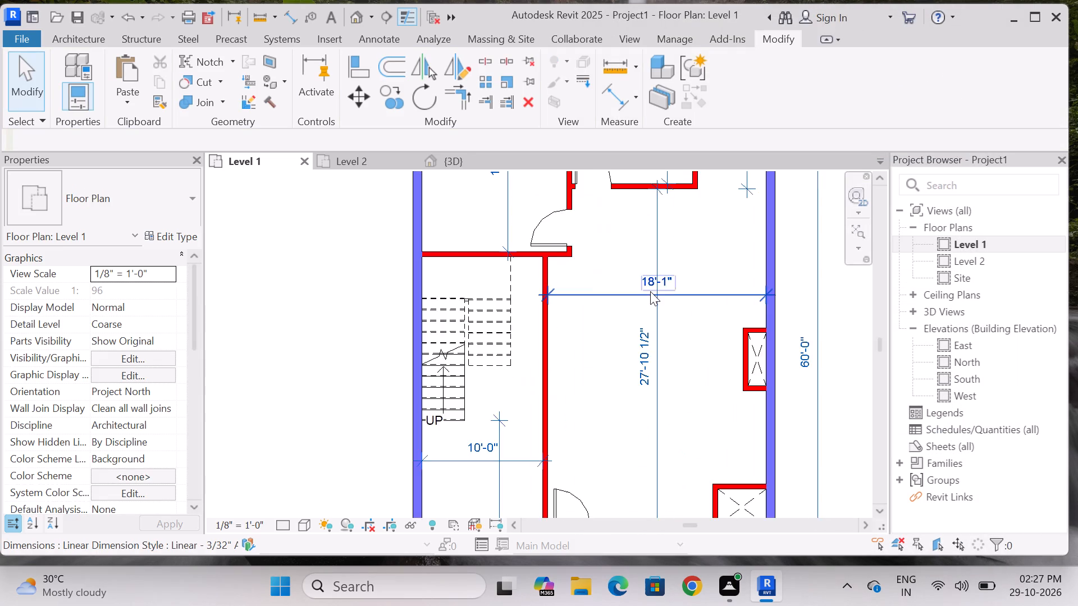
scroll(650, 291, "up", 4)
scroll(641, 310, "down", 7)
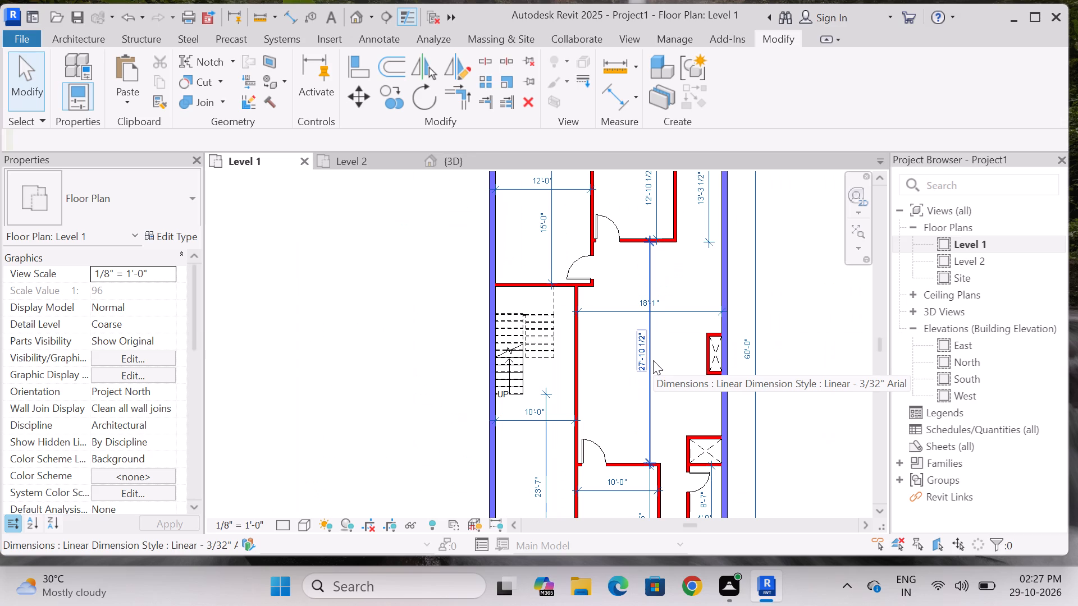
scroll(625, 316, "down", 3)
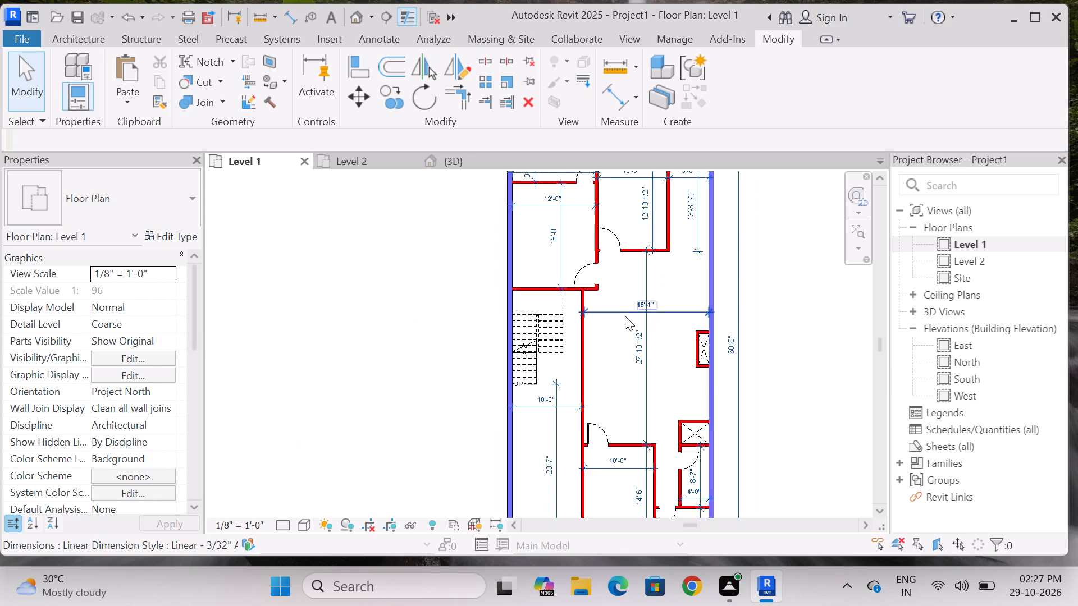
scroll(637, 345, "up", 4)
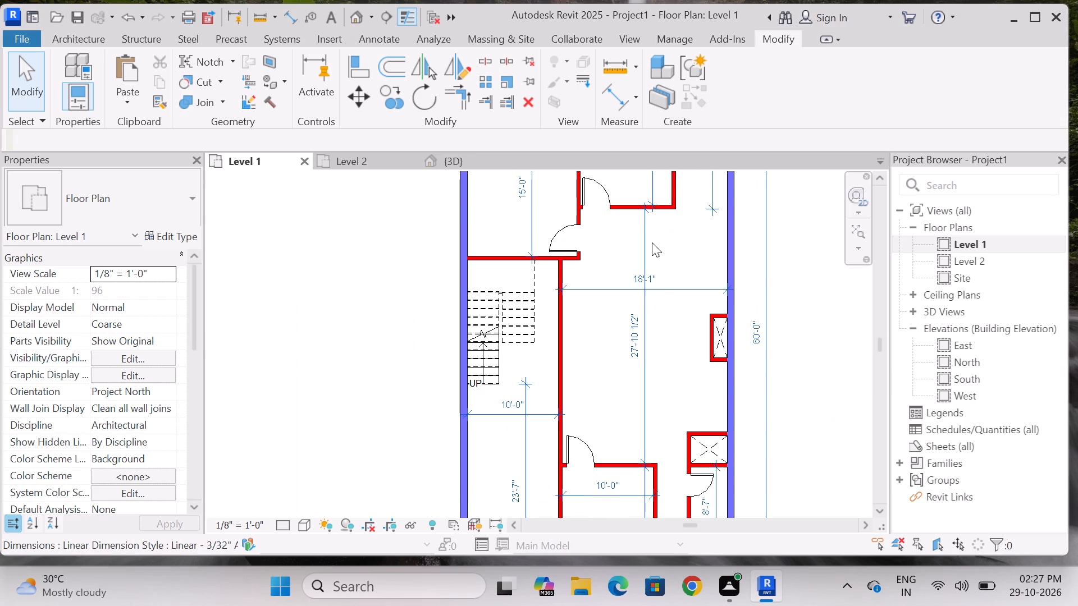
scroll(651, 240, "up", 5)
left_click(643, 319)
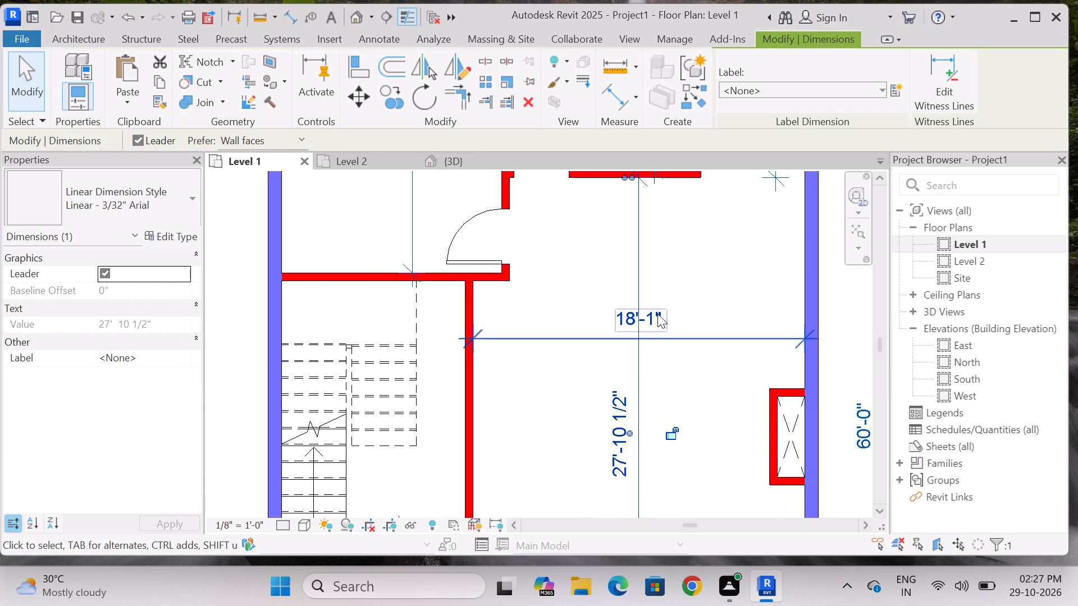
left_click(654, 314)
left_click_drag(637, 328, 683, 334)
scroll(680, 356, "down", 3)
left_click(689, 265)
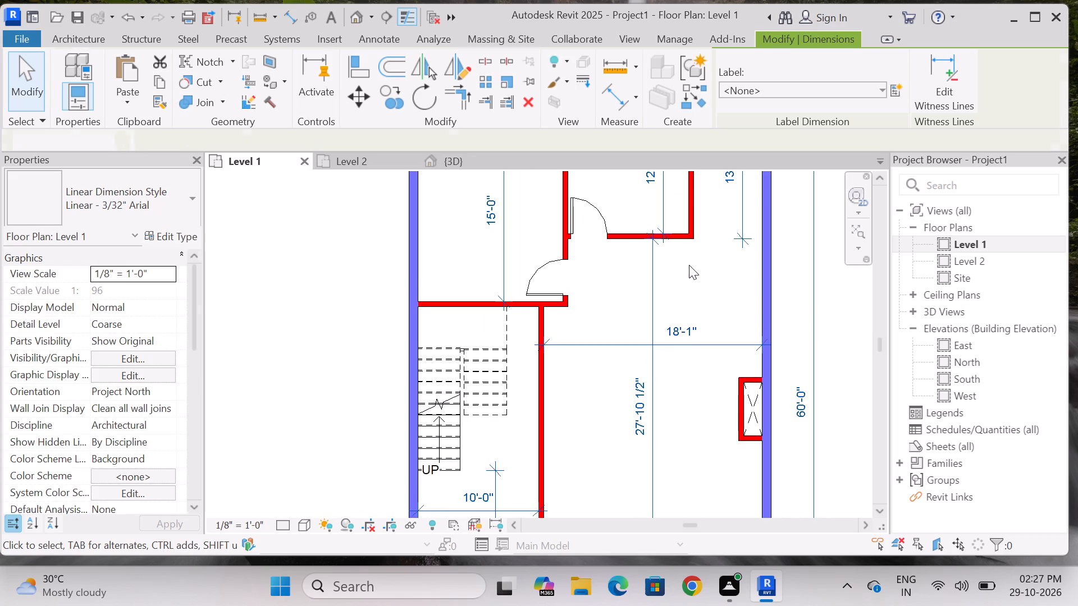
Move the text of the 27'-10 1/2" dimension lower along its dimension line, farther from the 18'-1" dimension.
scroll(689, 265, "down", 3)
scroll(707, 304, "up", 3)
scroll(687, 269, "down", 3)
scroll(668, 364, "up", 3)
left_click(636, 339)
scroll(654, 339, "up", 2)
left_click_drag(645, 334, 652, 400)
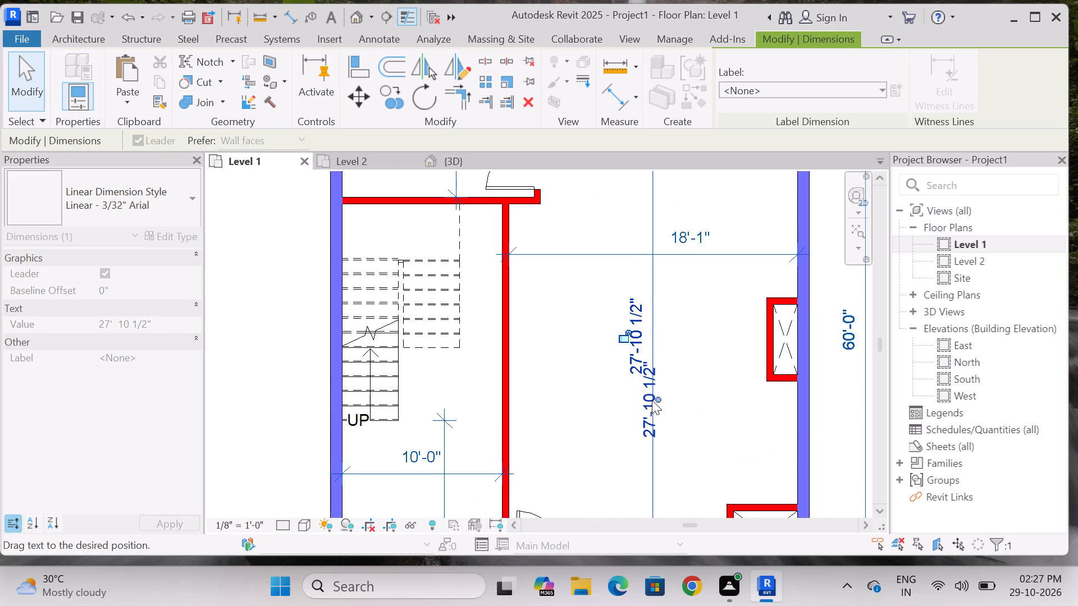
left_click_drag(652, 400, 648, 401)
scroll(665, 357, "down", 3)
left_click(710, 350)
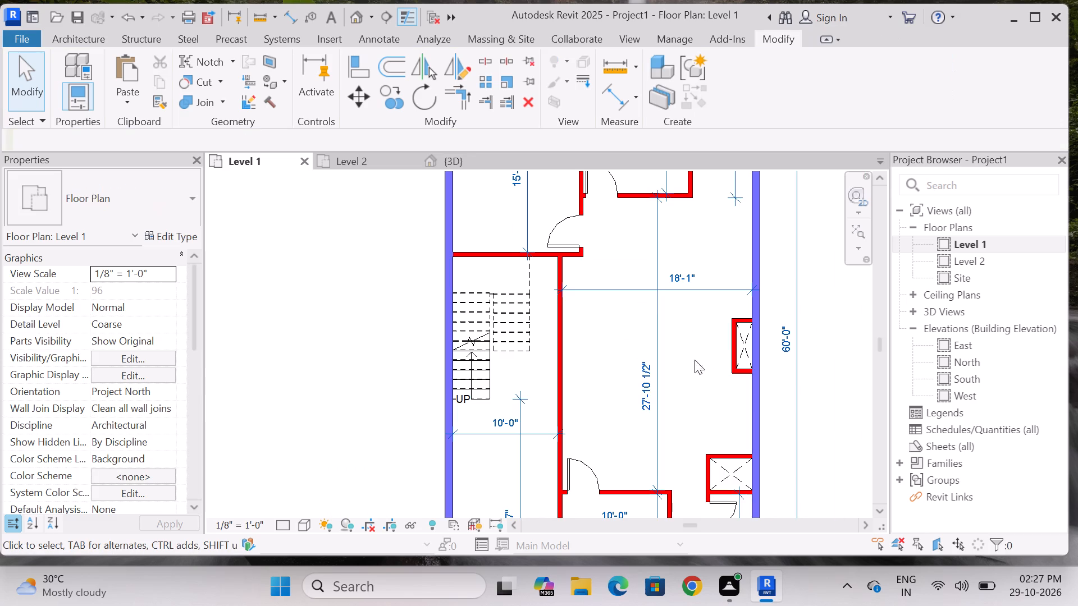
Examine the dimension text across the Level 1 plan for readability.
scroll(667, 314, "down", 7)
scroll(675, 352, "up", 3)
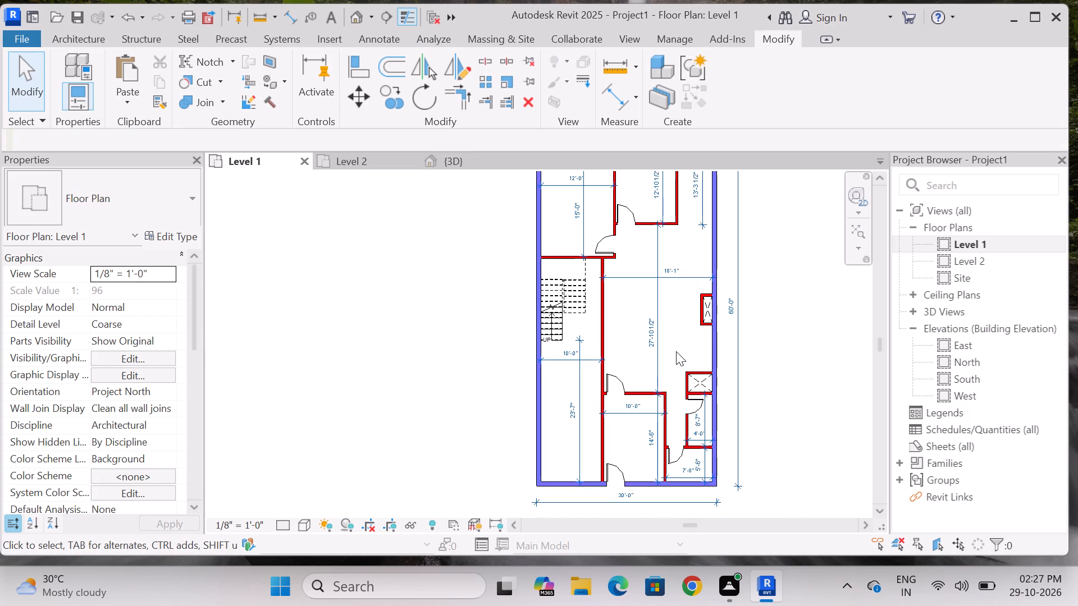
scroll(676, 352, "down", 3)
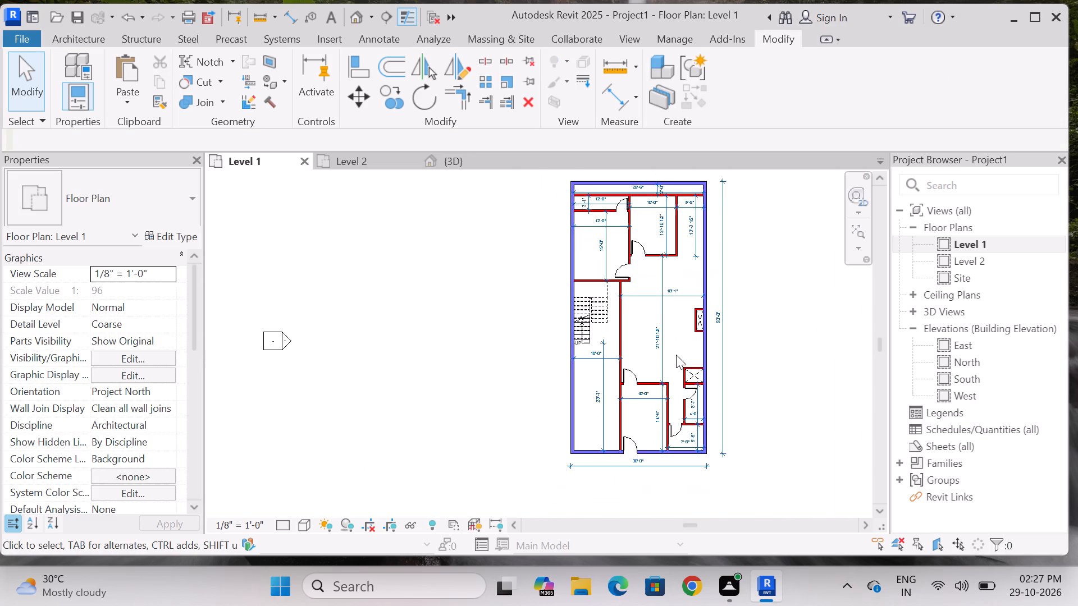
scroll(676, 230, "up", 8)
scroll(629, 310, "down", 3)
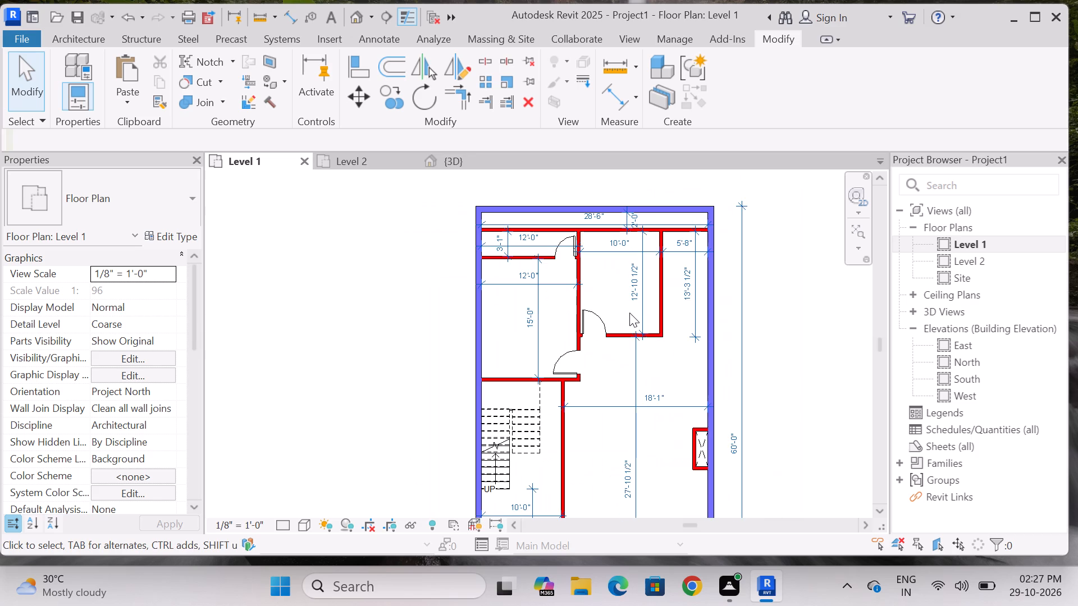
scroll(785, 252, "down", 4)
Open the Level 2 floor plan and examine its dimensions.
double_click(978, 258)
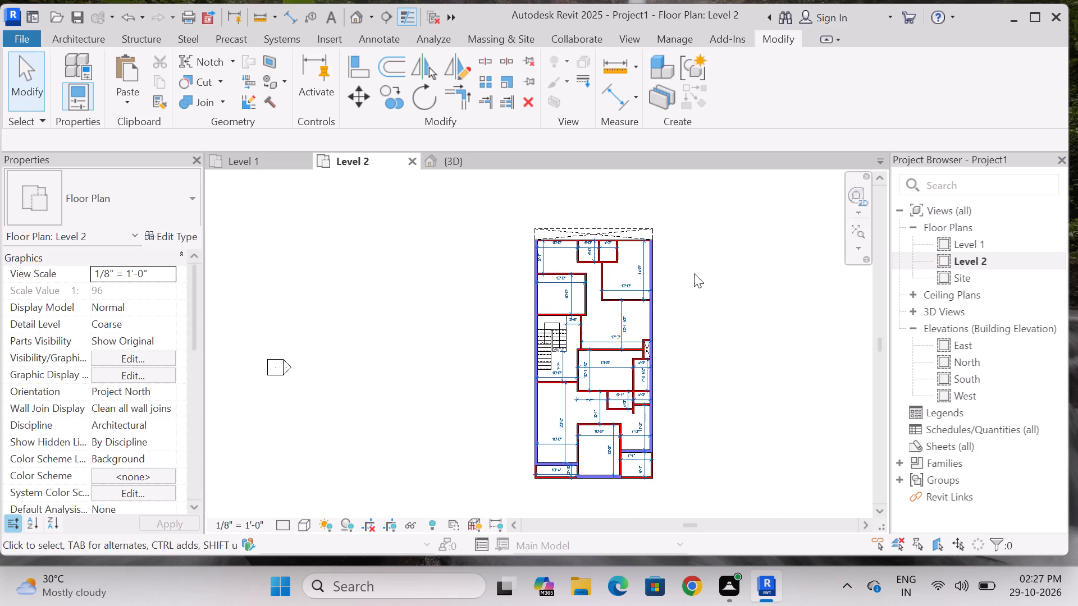
scroll(694, 273, "up", 4)
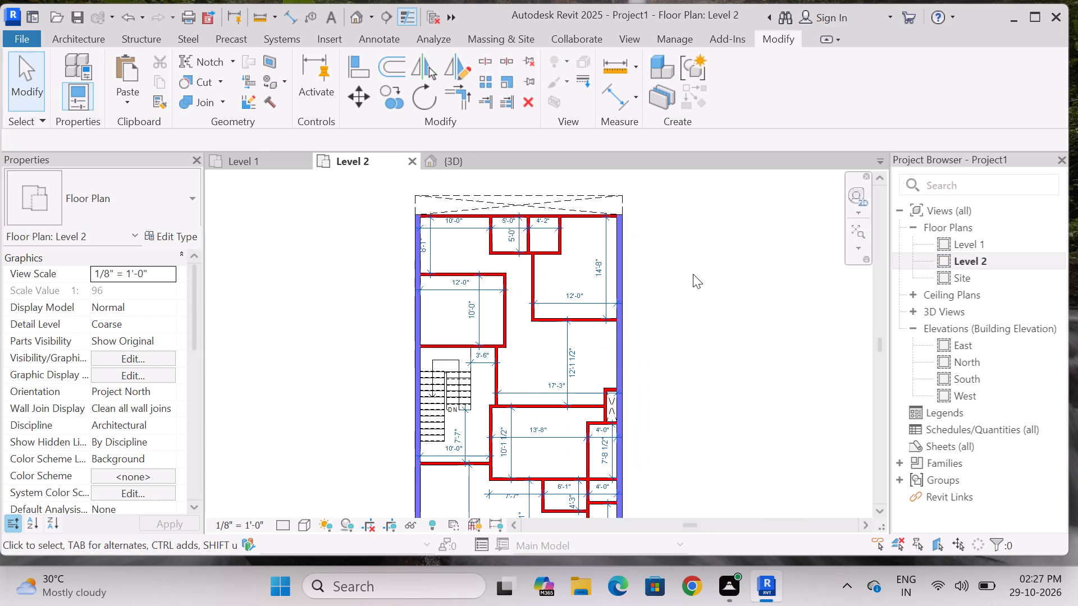
scroll(706, 302, "down", 3)
scroll(520, 212, "up", 4)
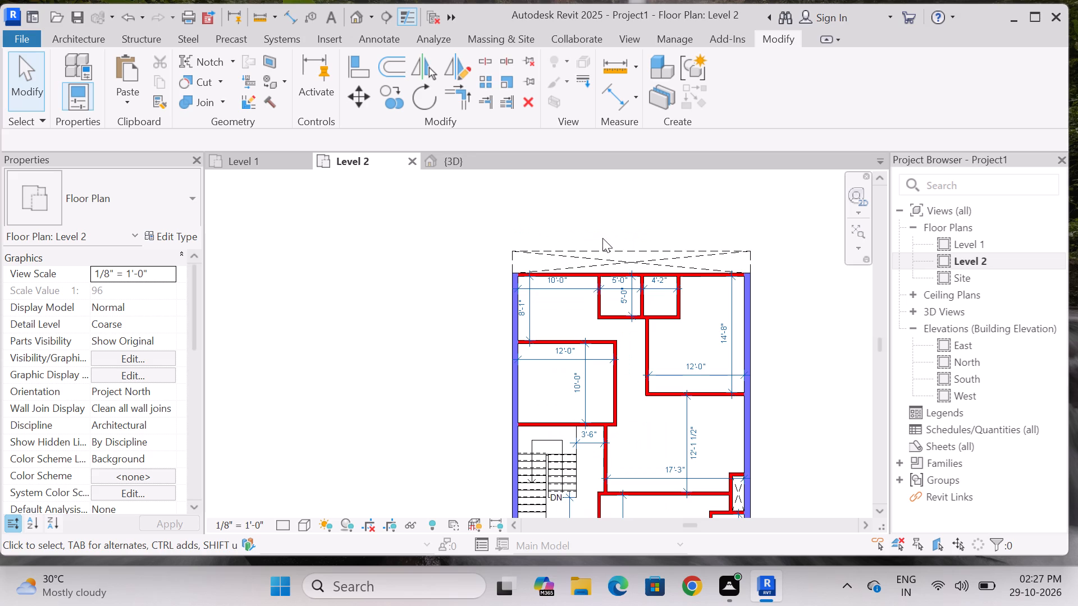
scroll(590, 221, "down", 2)
scroll(746, 255, "down", 3)
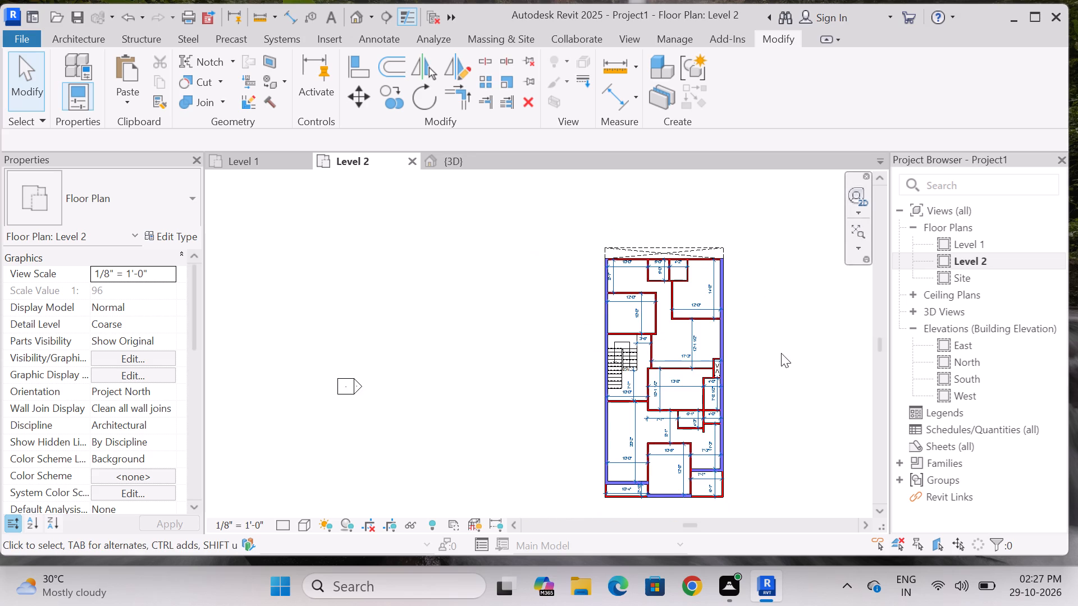
Move the text of the 12'-1 1/2" dimension higher along its dimension line, farther from the 17'-3" dimension.
middle_click_drag(779, 352, 755, 346)
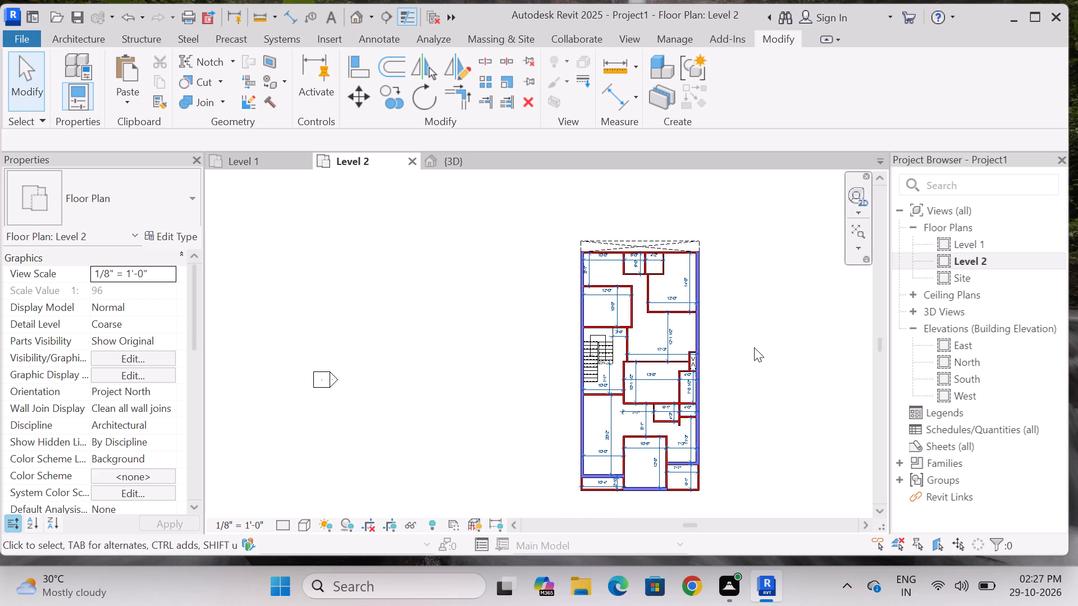
scroll(711, 386, "up", 7)
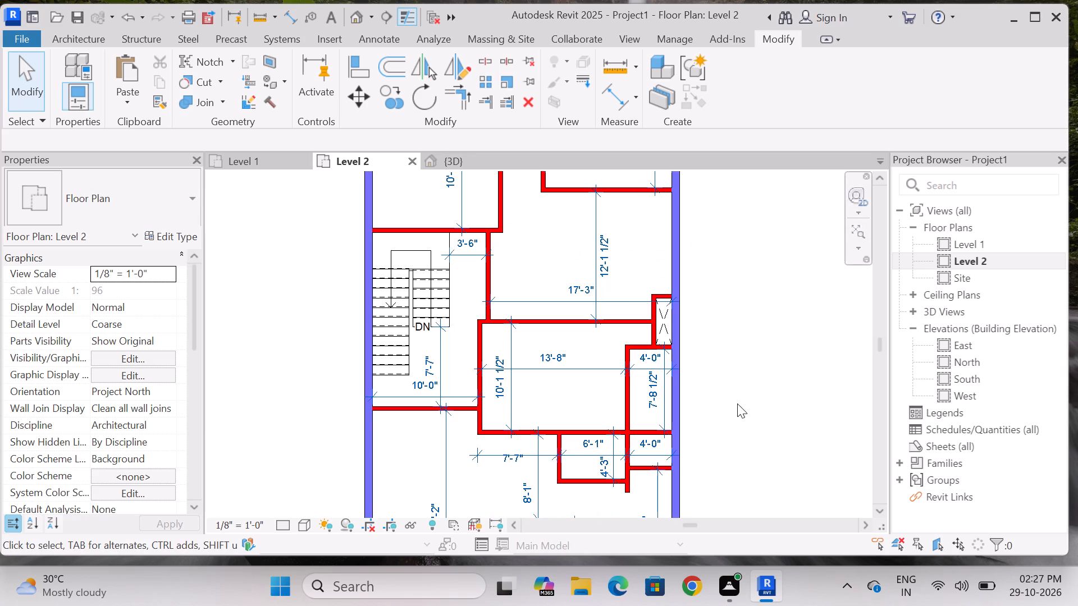
scroll(629, 180, "up", 5)
scroll(583, 398, "down", 2)
scroll(558, 272, "up", 5)
left_click(614, 415)
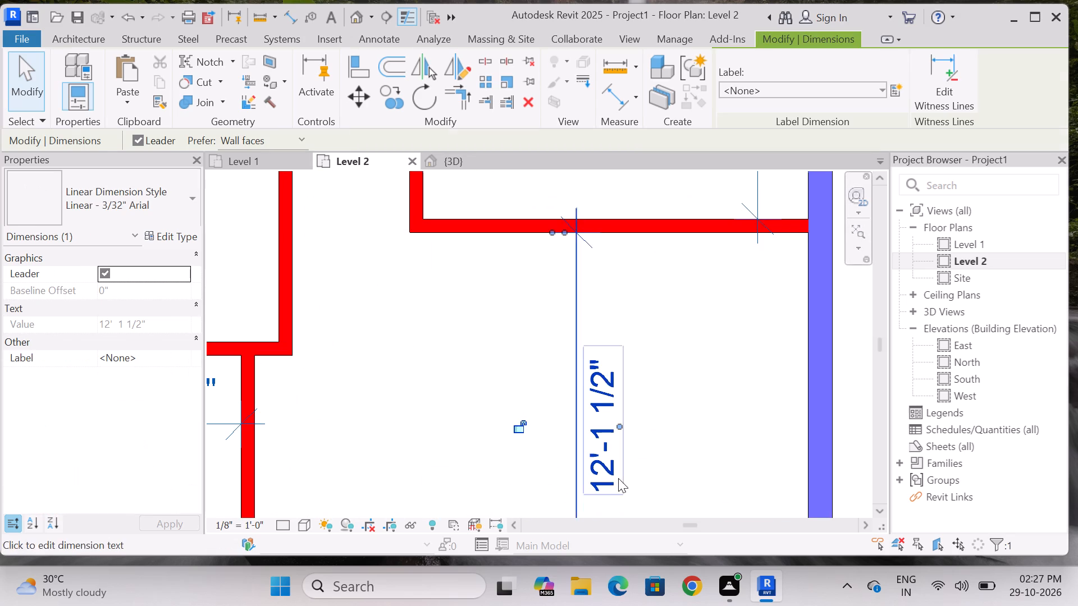
left_click_drag(619, 426, 621, 371)
scroll(709, 297, "down", 2)
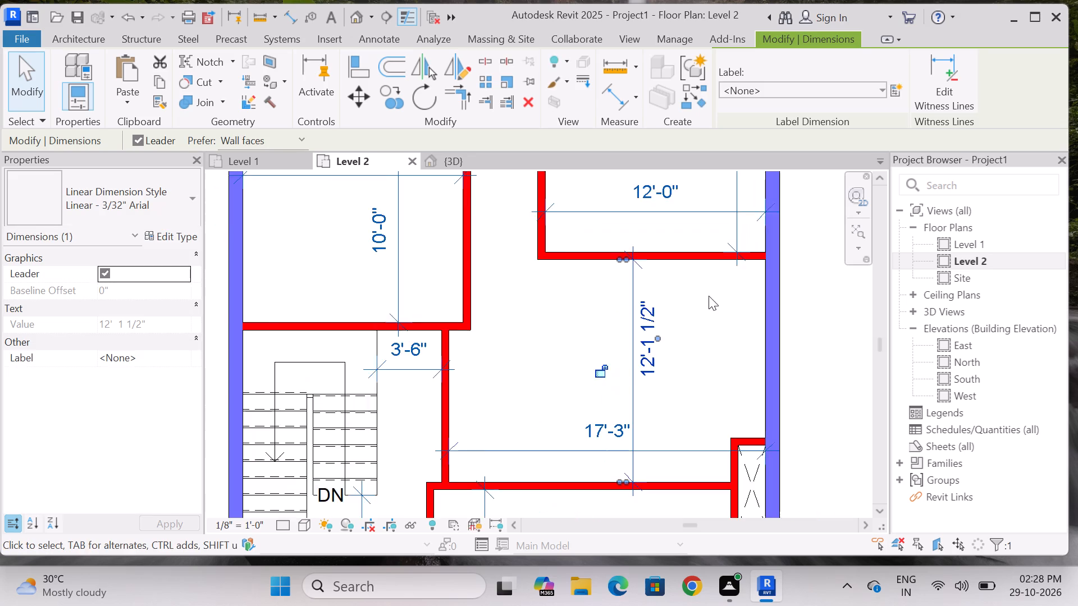
Shift the text of the 17'-3" width dimension to the left, clear of the vertical dimension line crossing it.
scroll(709, 296, "down", 4)
scroll(615, 421, "up", 4)
left_click(641, 385)
left_click_drag(644, 393, 597, 394)
scroll(606, 425, "down", 5)
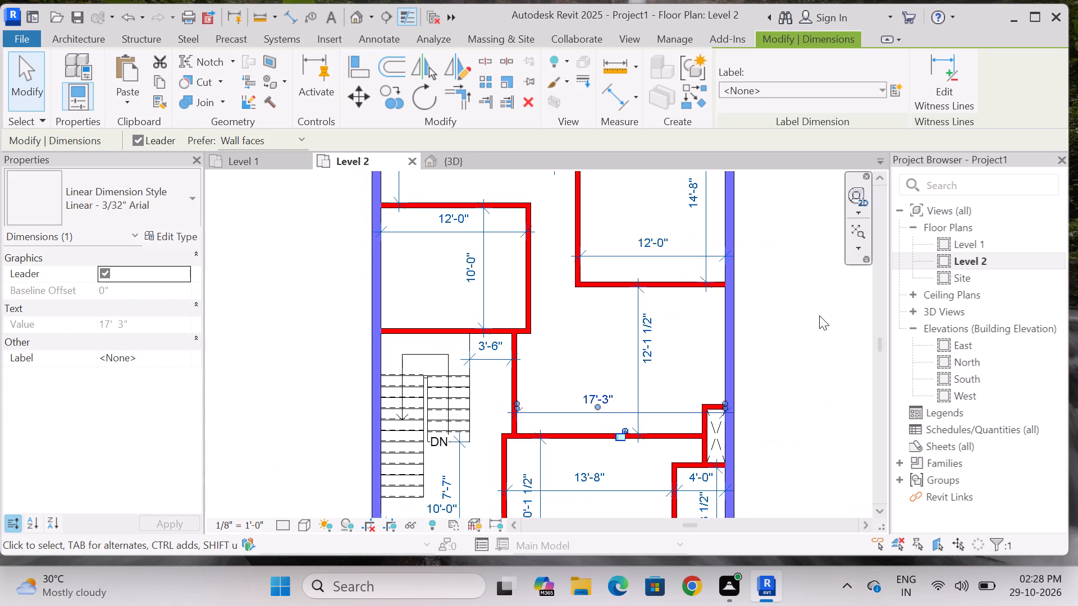
left_click(812, 315)
scroll(766, 370, "down", 3)
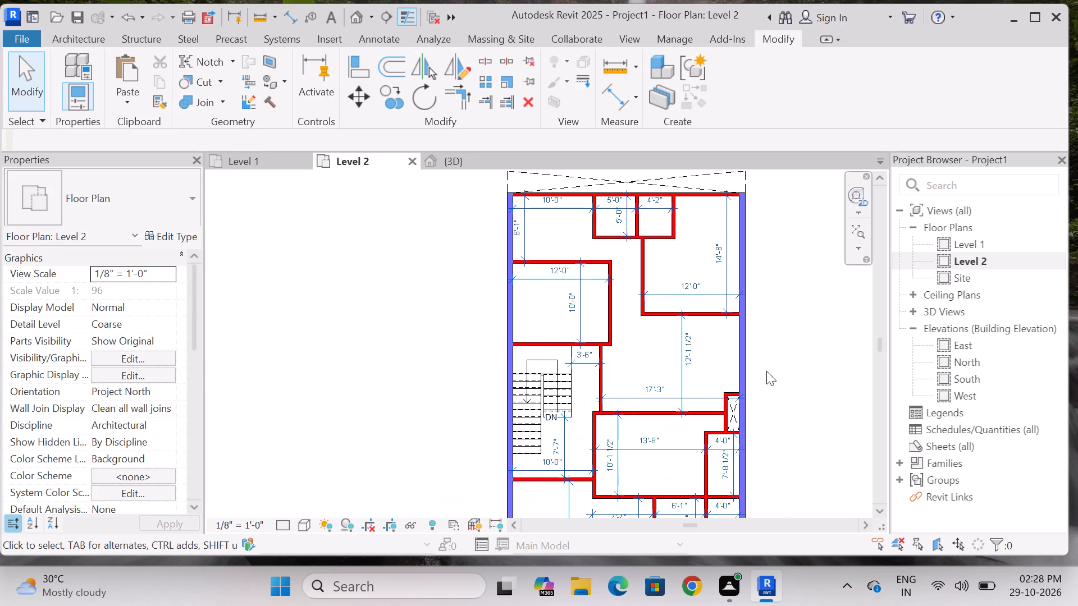
Move the text of the vertical 5'-0" dimension in the small upper room lower, away from the horizontal 5'-0" text.
middle_click_drag(774, 382, 750, 377)
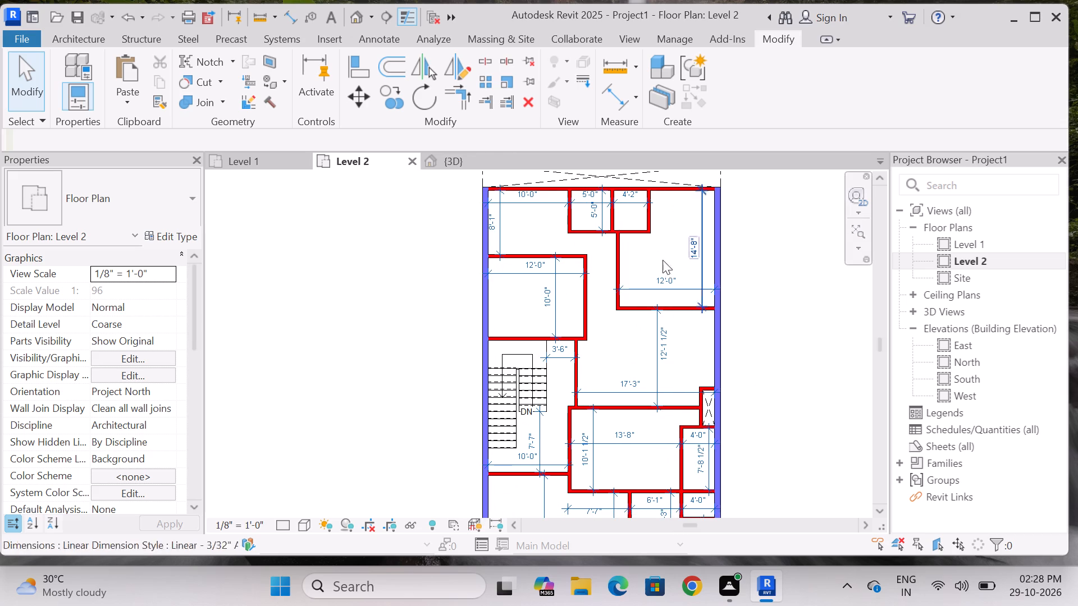
scroll(582, 210, "up", 8)
left_click(626, 215)
scroll(626, 216, "up", 4)
left_click_drag(630, 213, 631, 212)
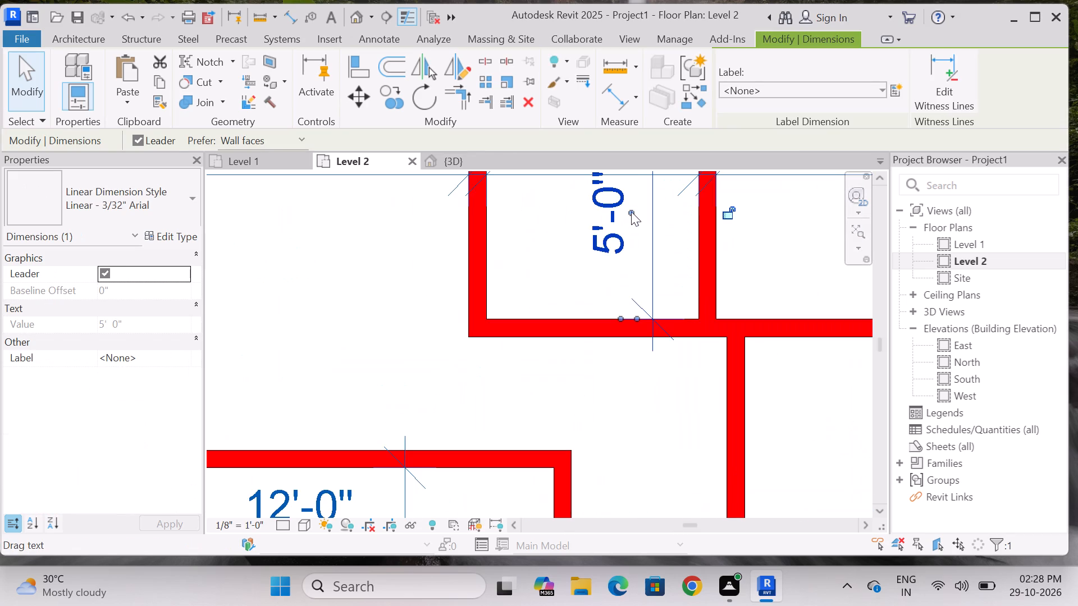
left_click_drag(631, 212, 636, 250)
scroll(668, 252, "down", 12)
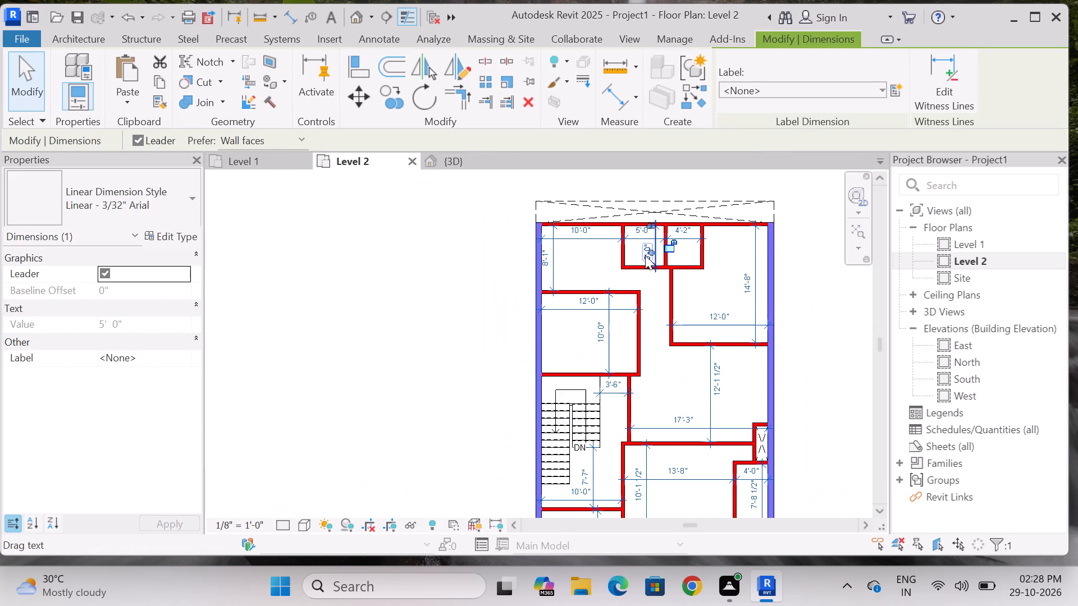
left_click(798, 264)
Examine the dimension text across the Level 2 plan for readability.
scroll(689, 222, "up", 8)
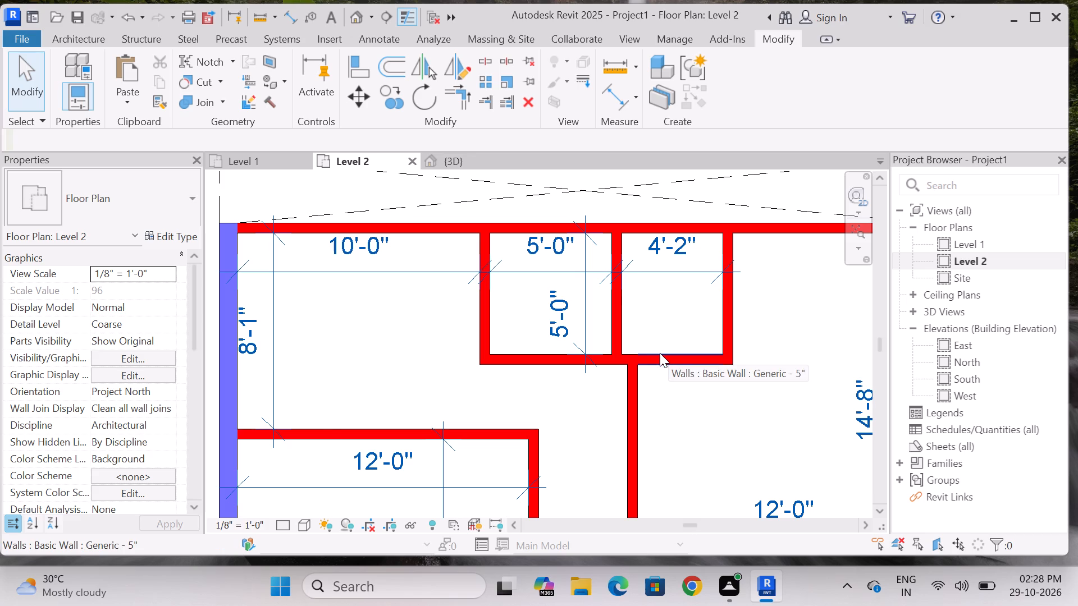
scroll(648, 351, "down", 4)
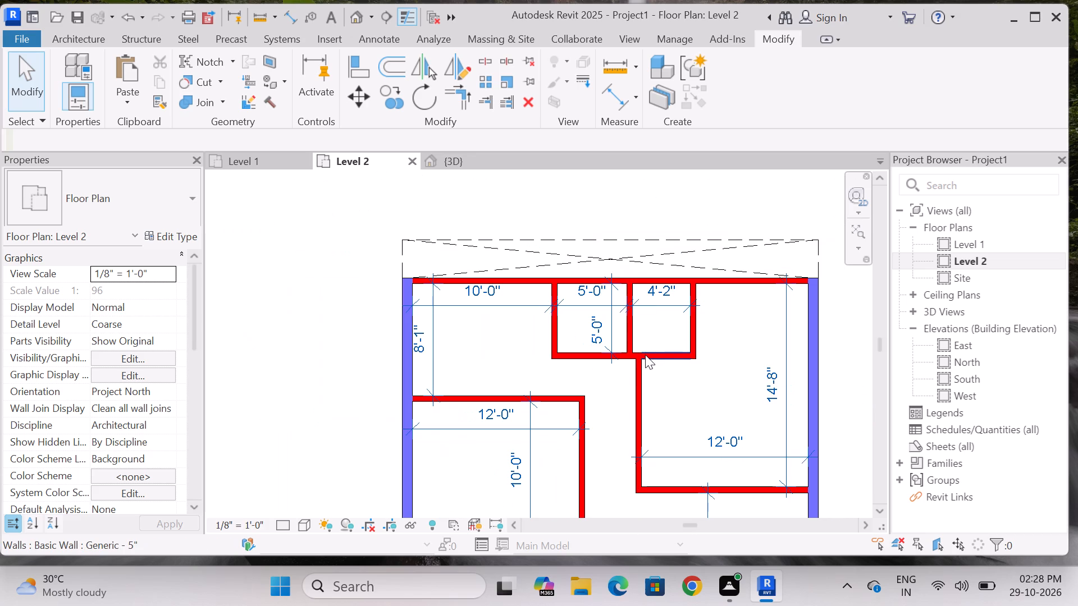
scroll(658, 365, "up", 3)
scroll(684, 292, "down", 12)
scroll(683, 392, "up", 4)
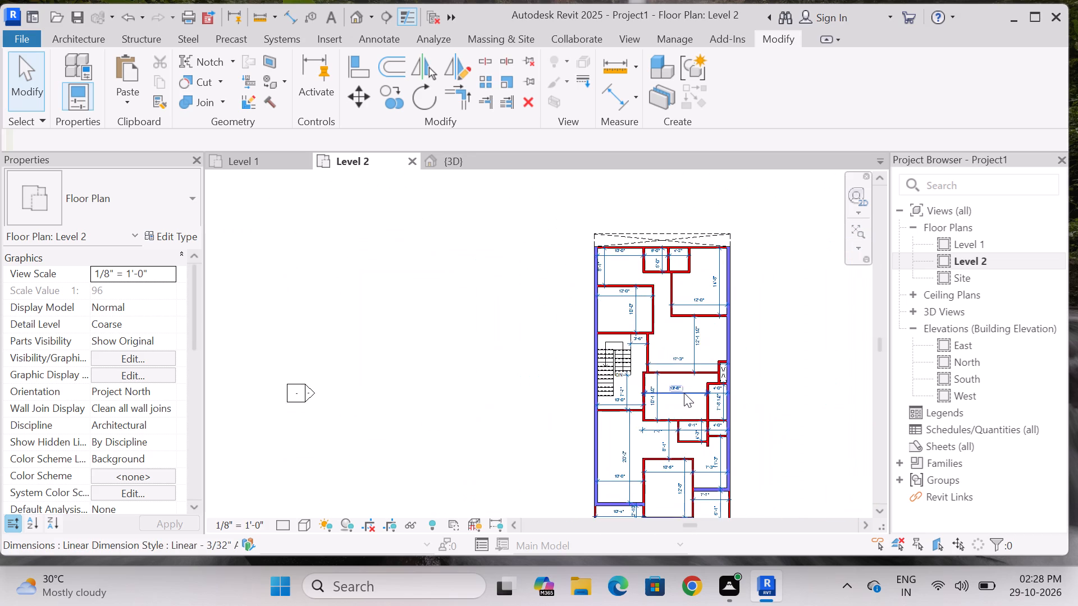
scroll(683, 219, "down", 1)
scroll(658, 372, "up", 4)
scroll(678, 238, "down", 4)
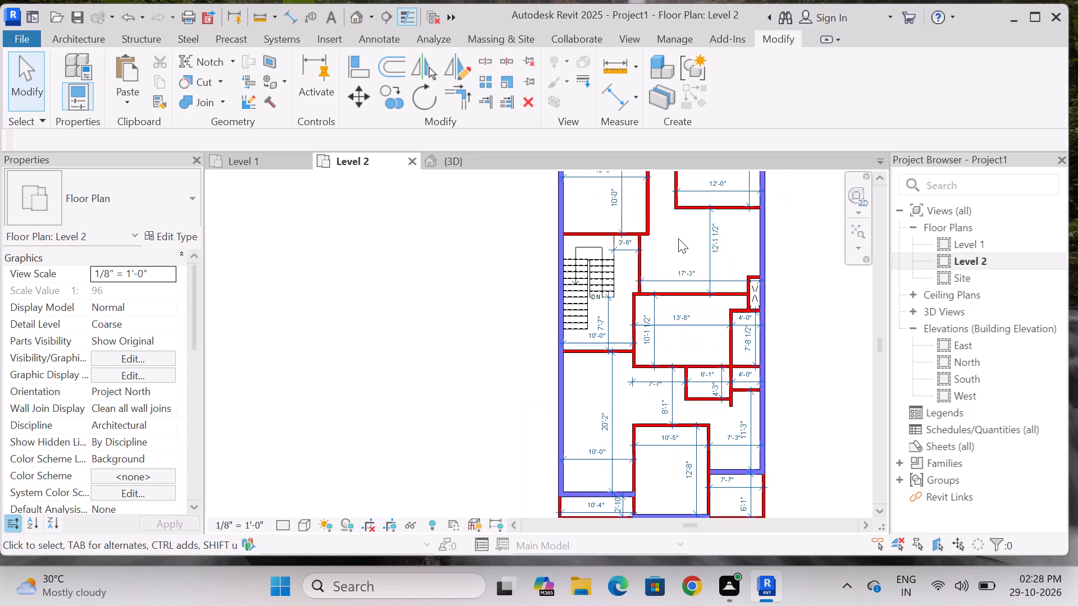
Open the 3D view and examine the building's walls from several sides.
left_click(457, 164)
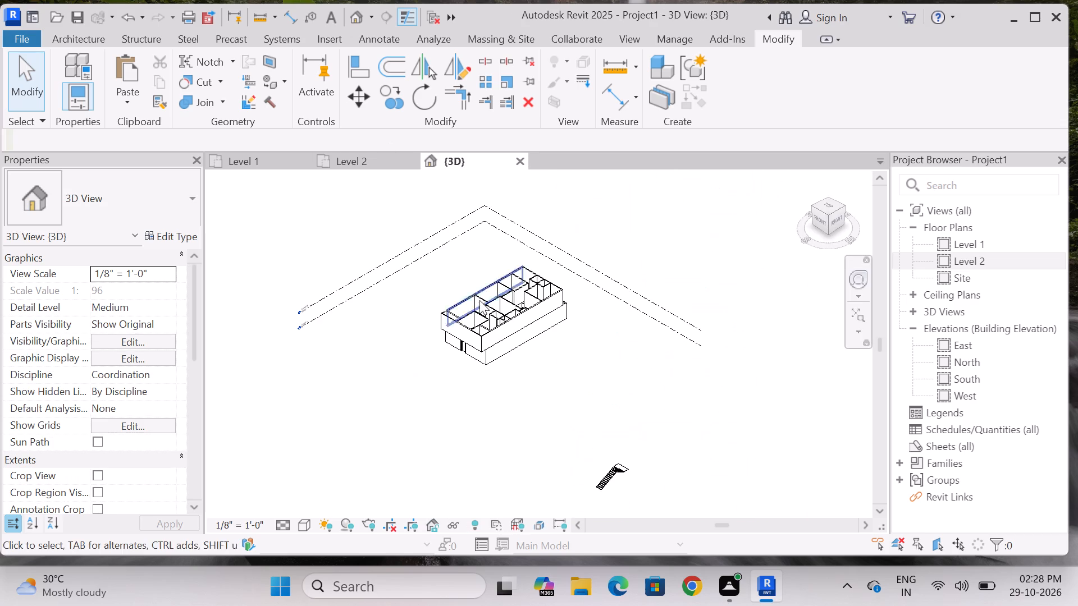
scroll(497, 307, "up", 4)
middle_click_drag(549, 395, 448, 422, "shift")
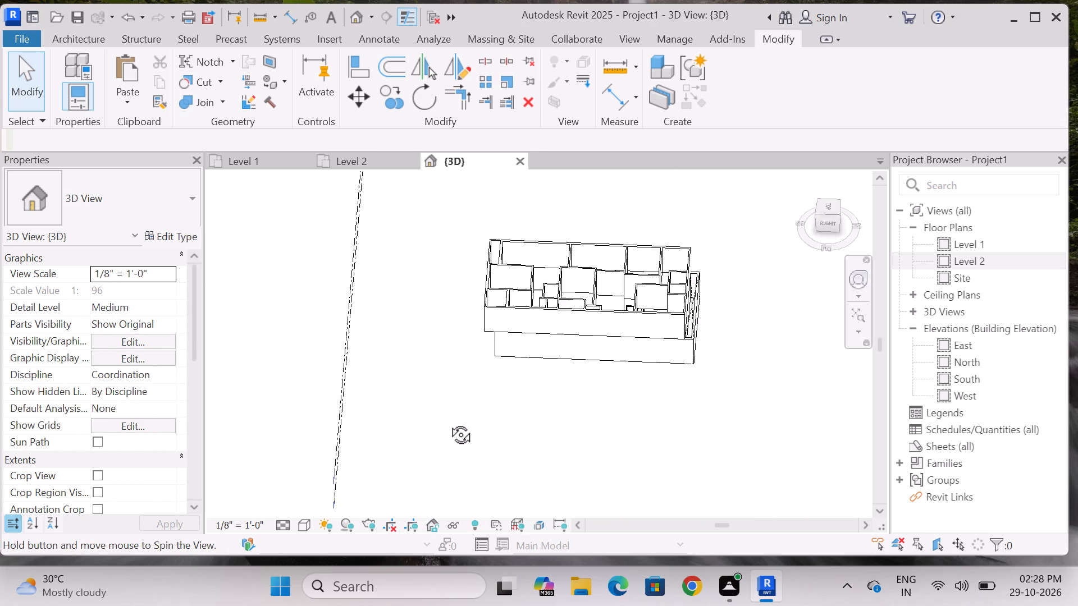
middle_click_drag(448, 422, 468, 430, "shift")
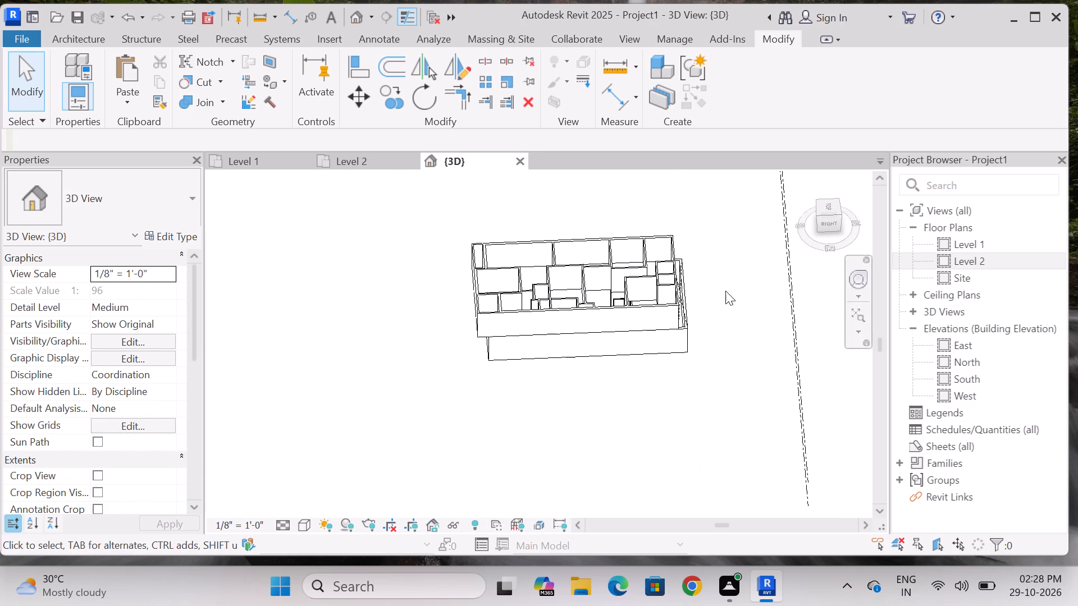
scroll(725, 284, "up", 10)
middle_click_drag(683, 327, 652, 329, "shift")
scroll(643, 221, "down", 8)
middle_click_drag(685, 379, 634, 286, "shift")
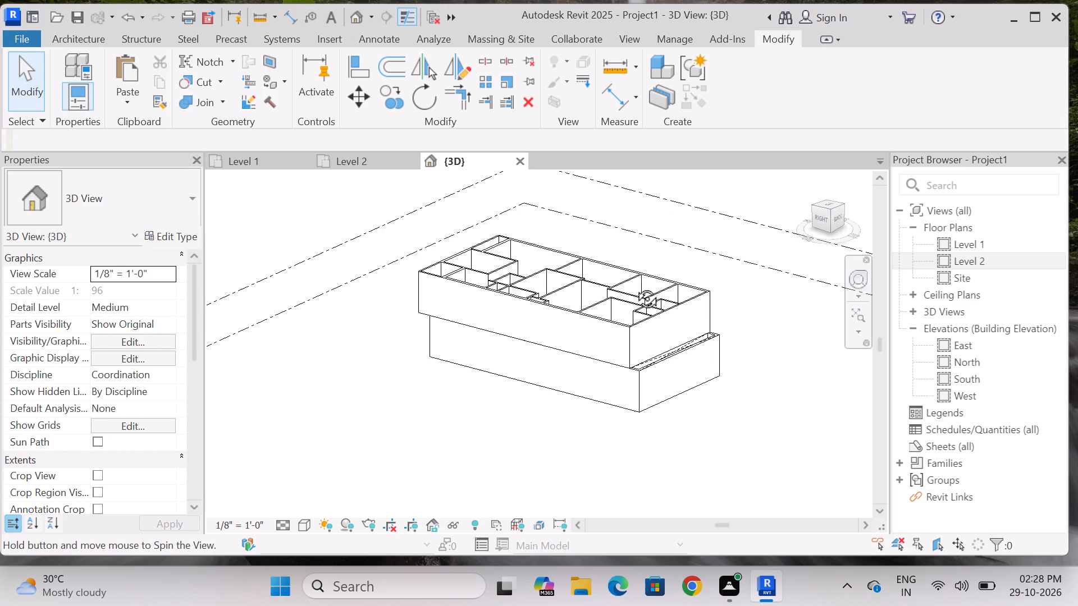
middle_click_drag(634, 286, 754, 305, "shift")
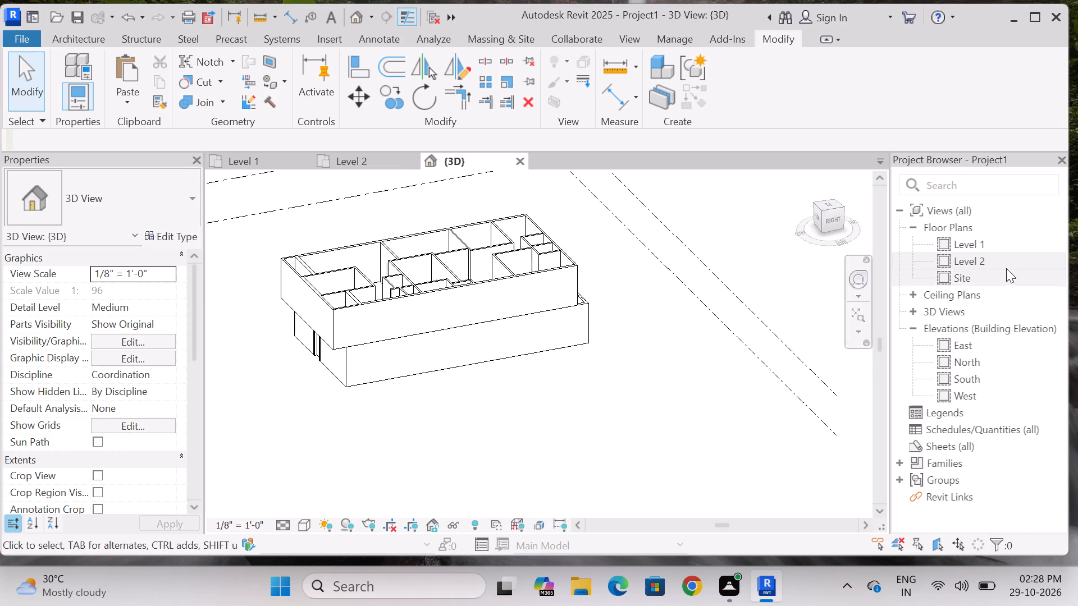
Return to the Level 2 floor plan and examine its overall layout.
double_click(981, 254)
scroll(642, 303, "down", 3)
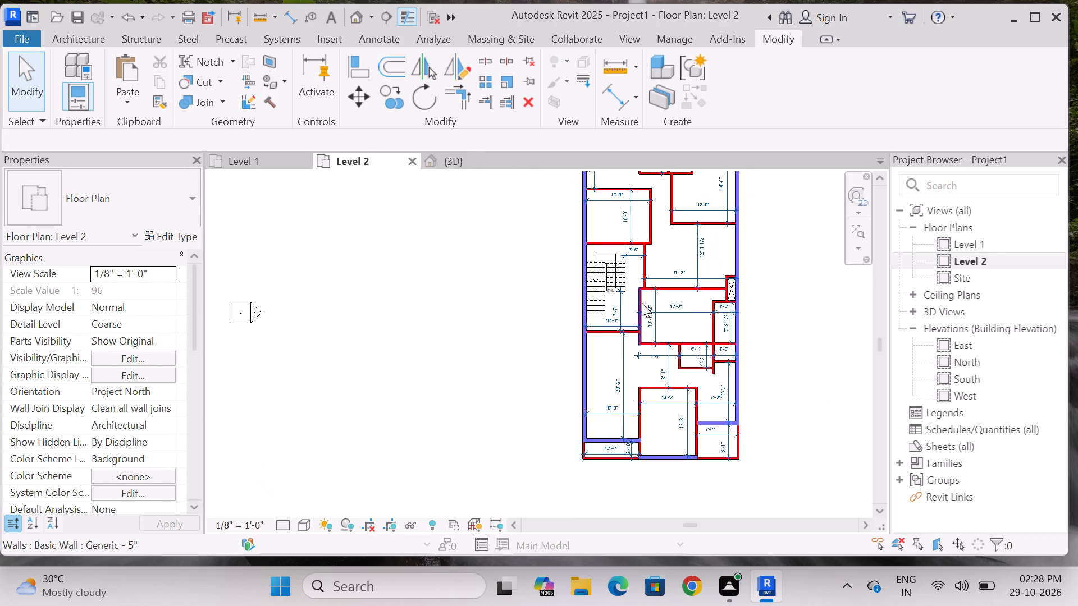
scroll(640, 341, "up", 3)
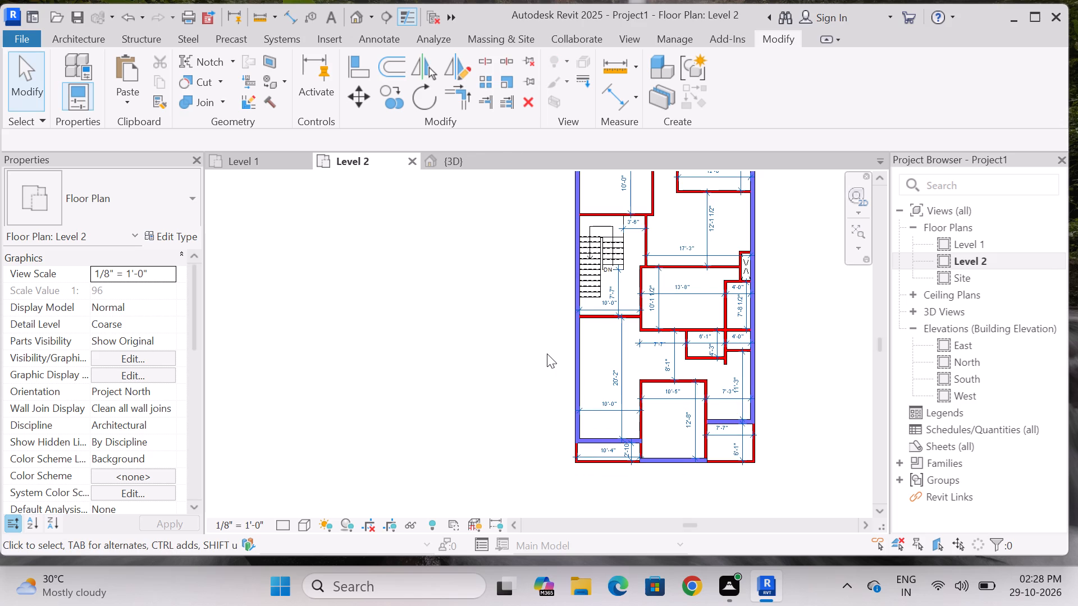
scroll(547, 353, "down", 4)
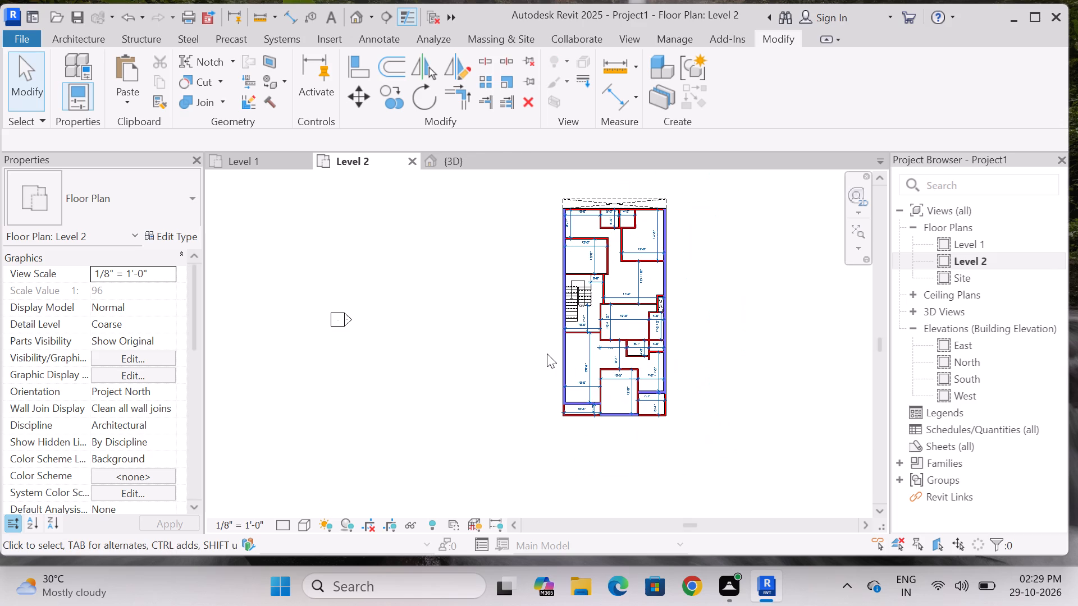
scroll(547, 353, "up", 3)
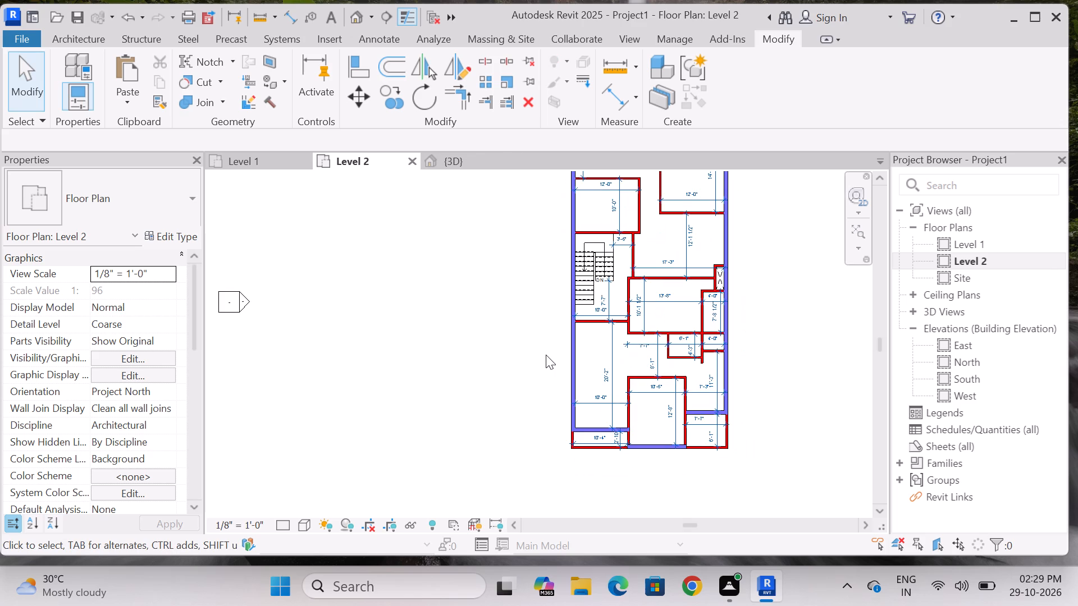
scroll(546, 355, "down", 5)
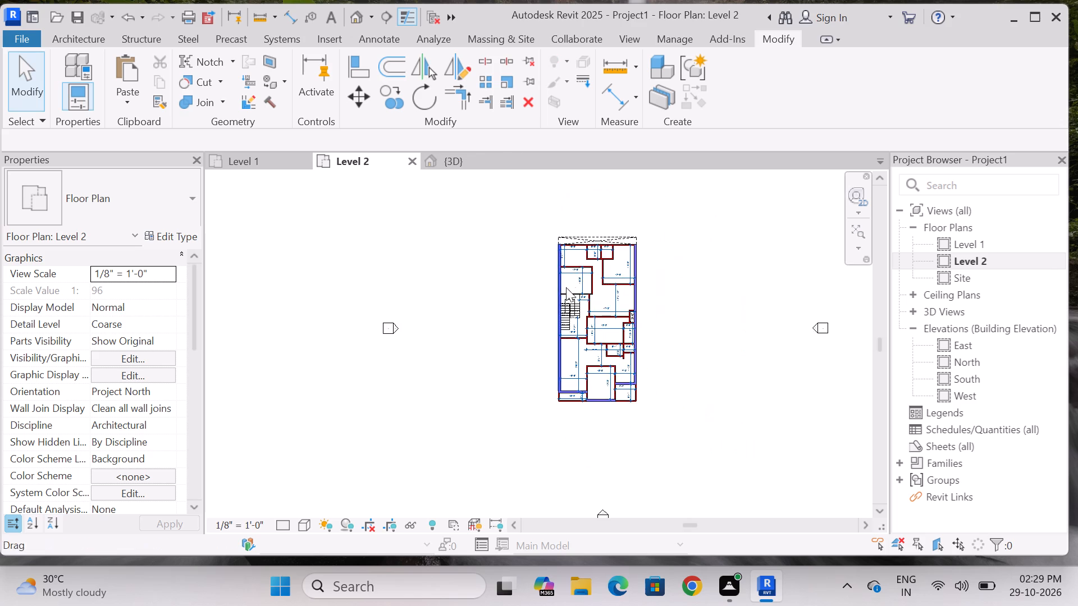
scroll(572, 251, "up", 3)
Start a footprint roof on Level 2 and set the Generic - 12" roof type's structure layer thickness to 4".
left_click(70, 35)
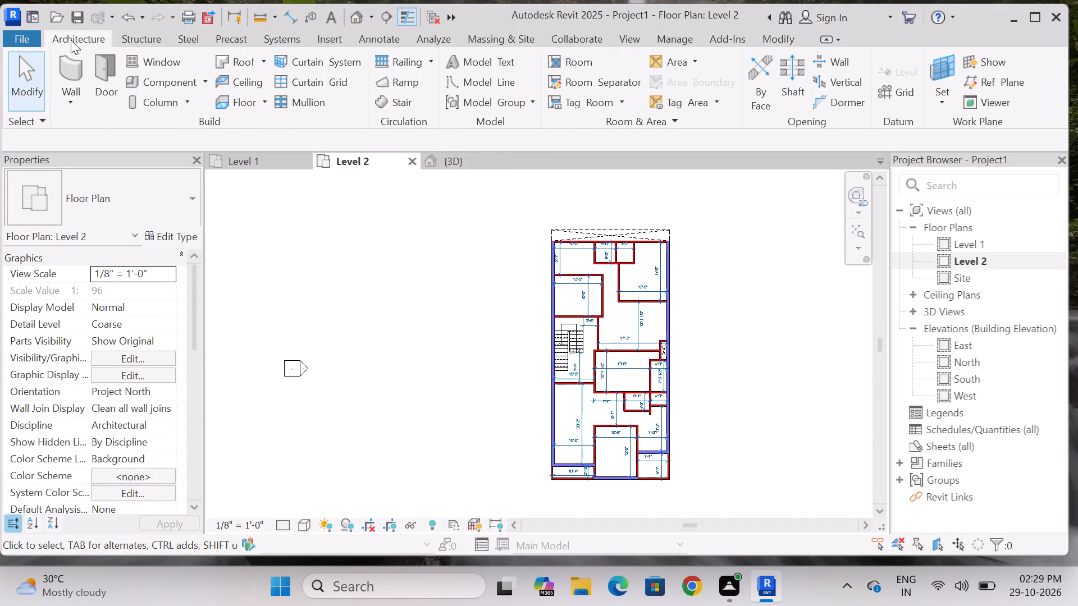
left_click(244, 64)
left_click(172, 240)
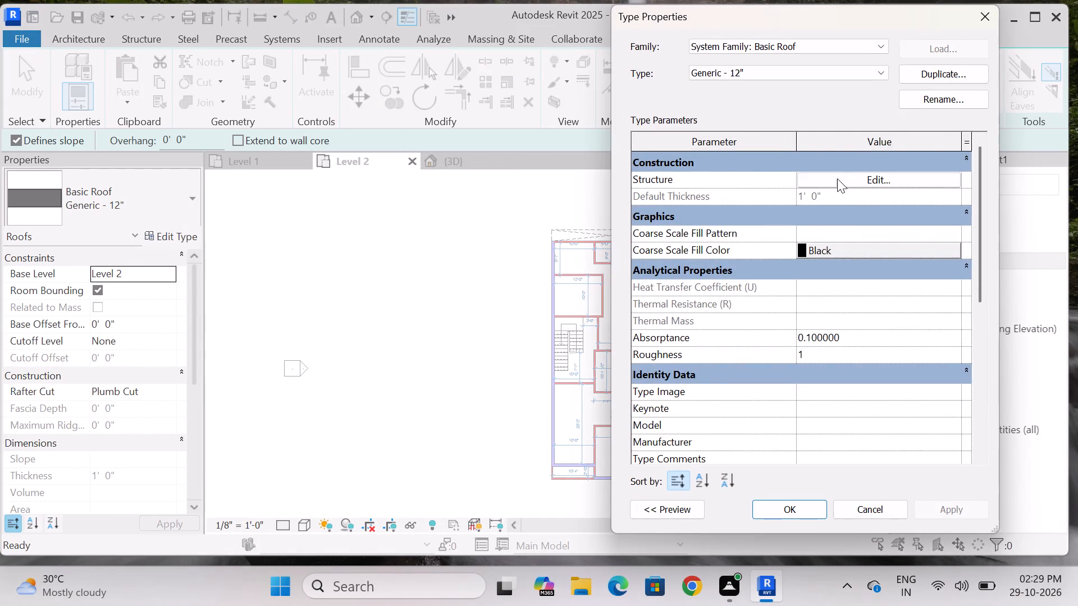
left_click(844, 180)
left_click(837, 180)
key("BackSpace")
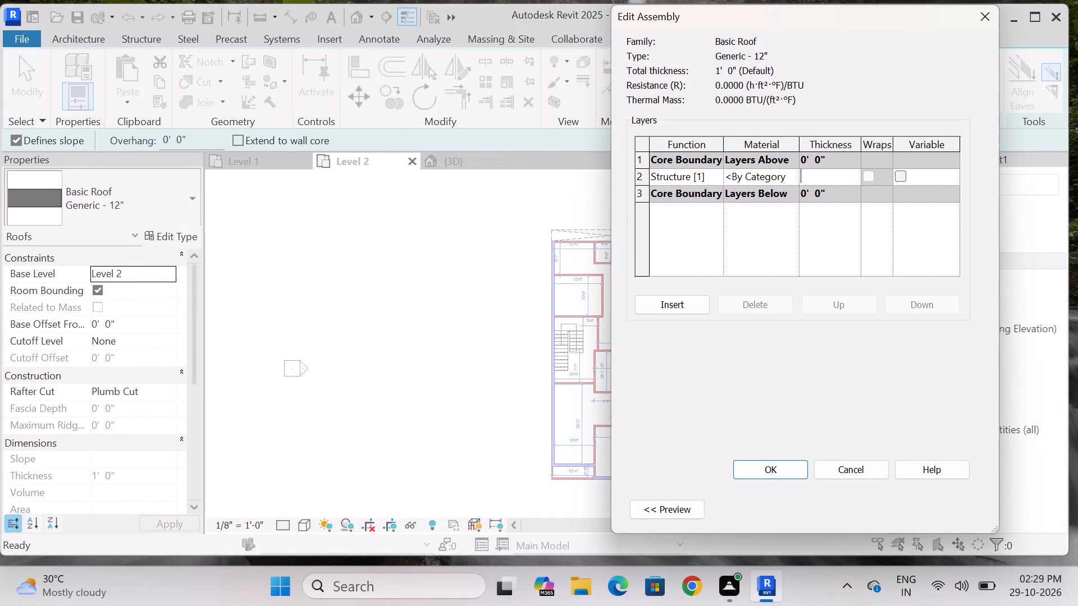
key("4")
key("shift+quotedbl")
key("Return")
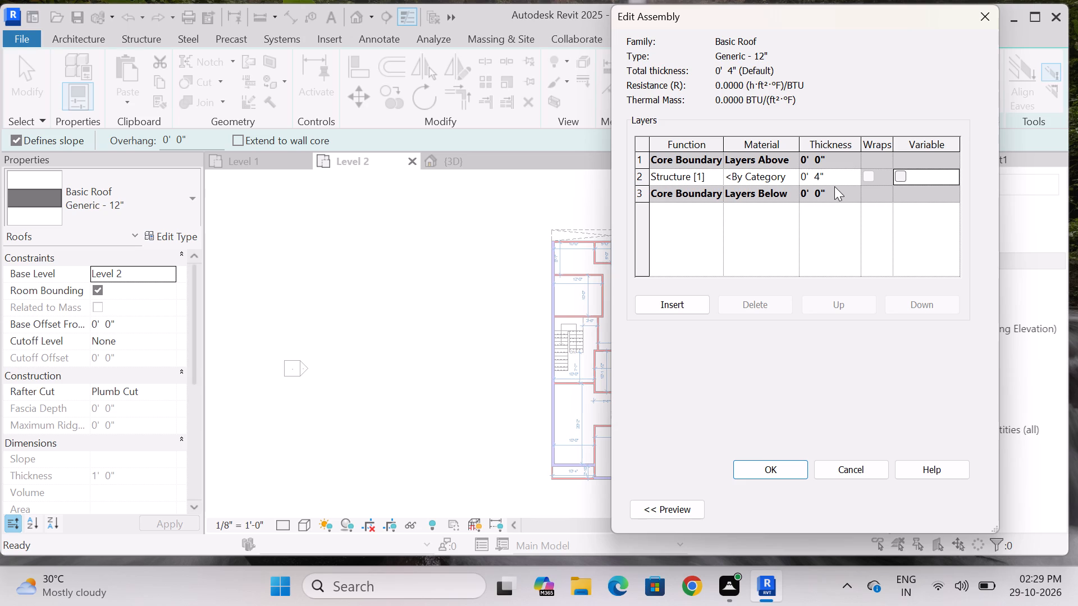
left_click(768, 464)
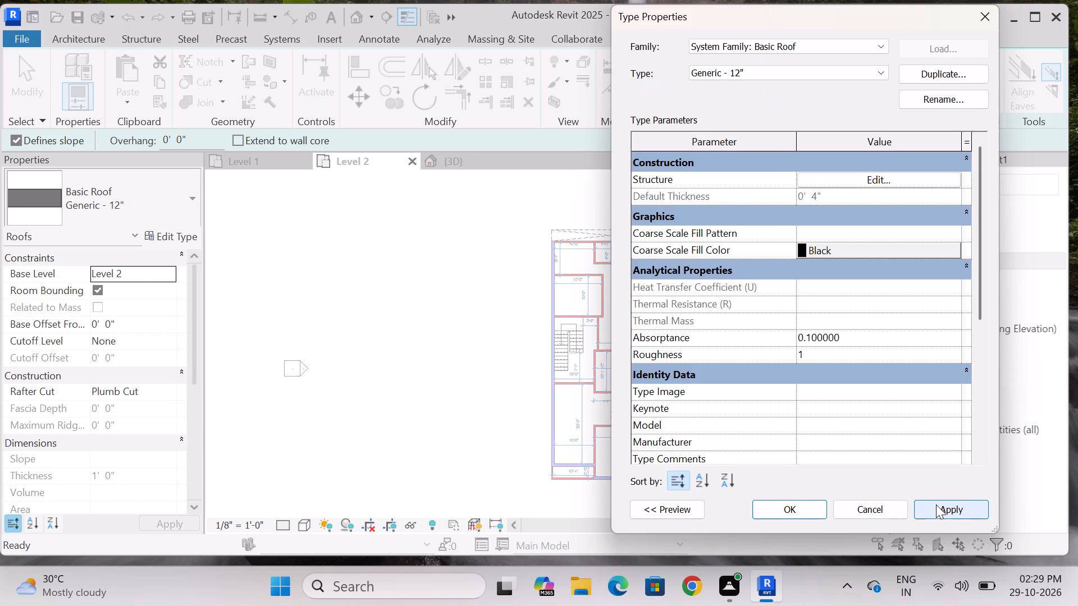
left_click(939, 504)
left_click(801, 506)
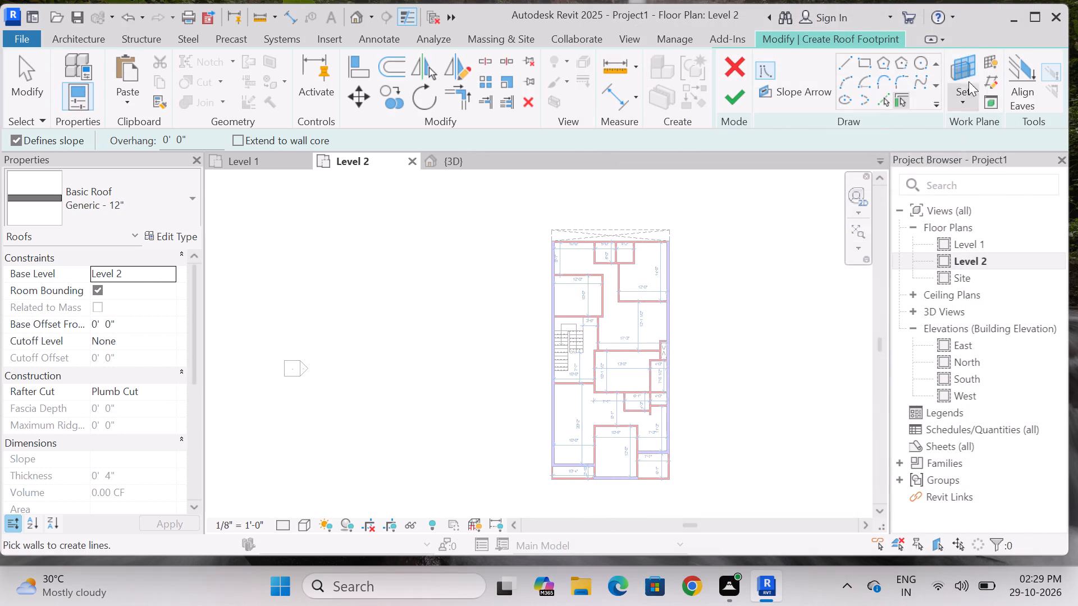
Sketch a rectangular roof footprint between the diagonally opposite outer corners of the Level 2 exterior walls, with Defines slope on.
left_click(867, 62)
scroll(550, 249, "up", 9)
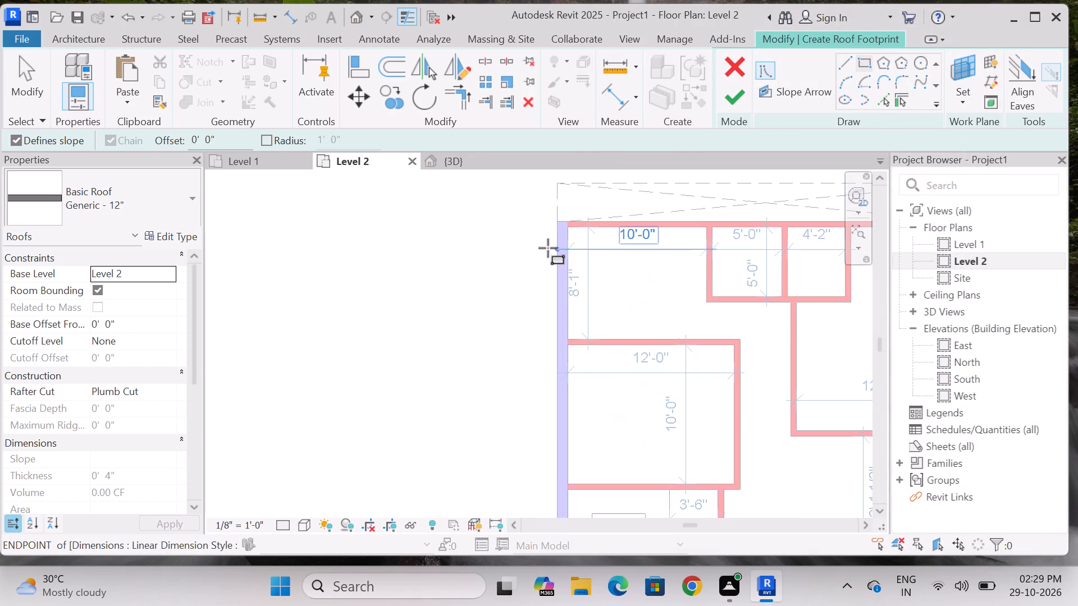
scroll(548, 248, "up", 5)
scroll(535, 240, "down", 5)
scroll(535, 242, "up", 4)
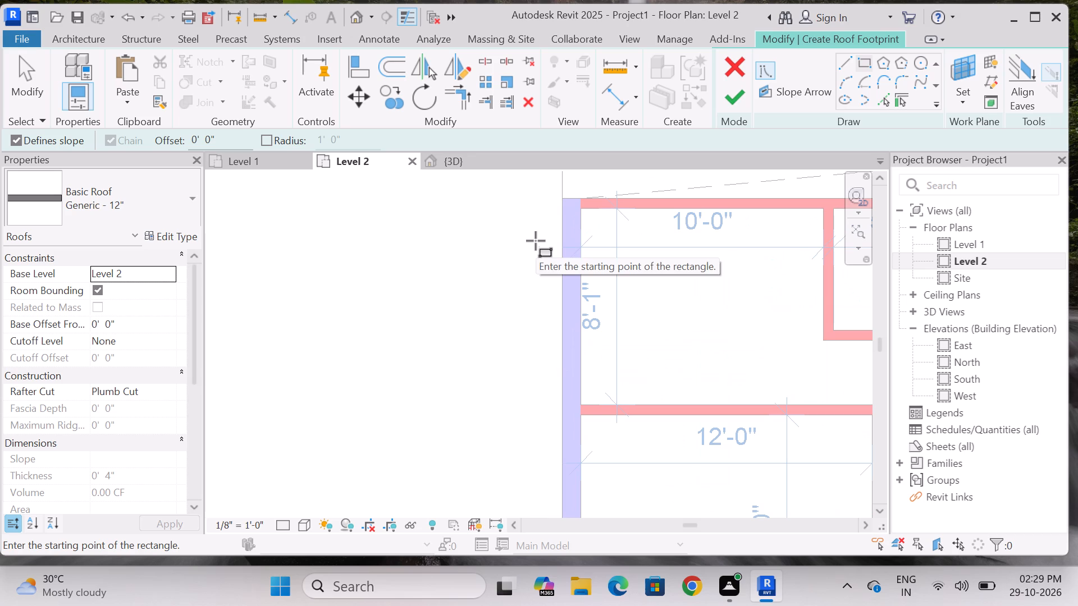
scroll(536, 241, "down", 5)
scroll(537, 242, "up", 4)
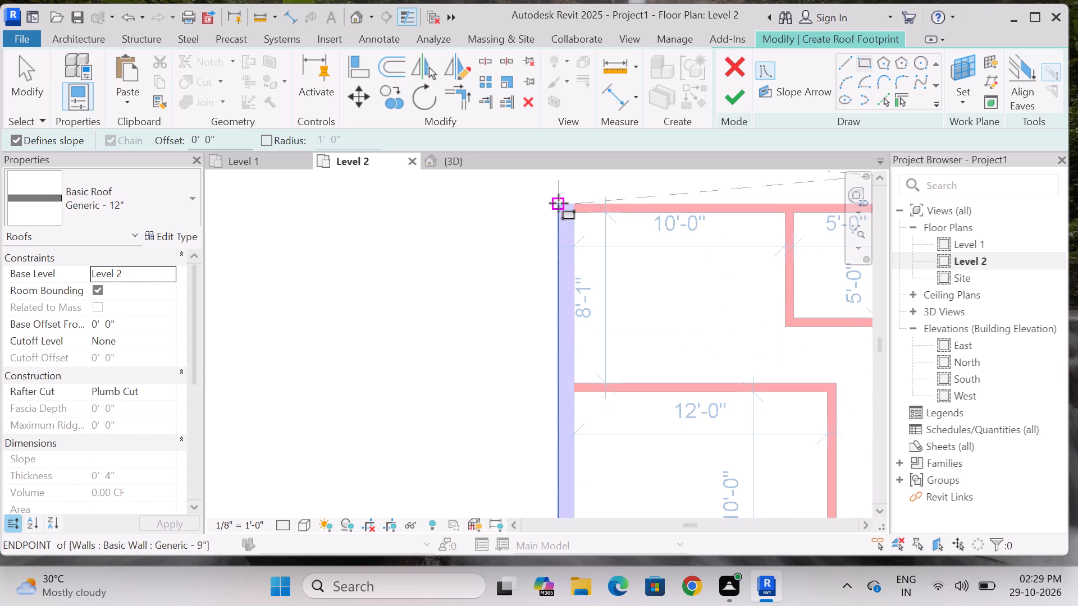
left_click(559, 203)
scroll(665, 260, "down", 18)
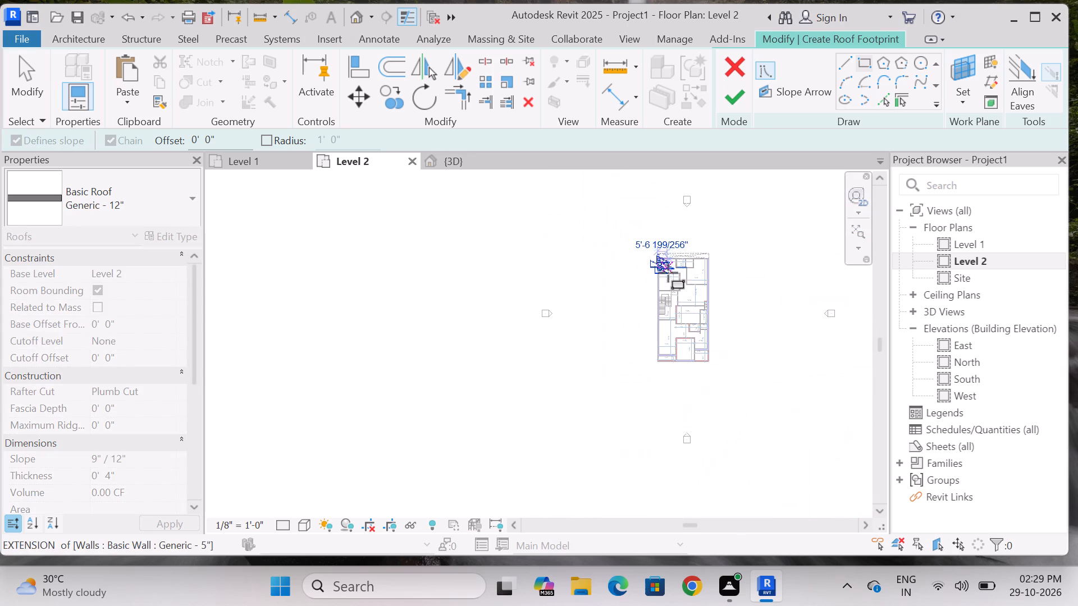
scroll(692, 361, "up", 14)
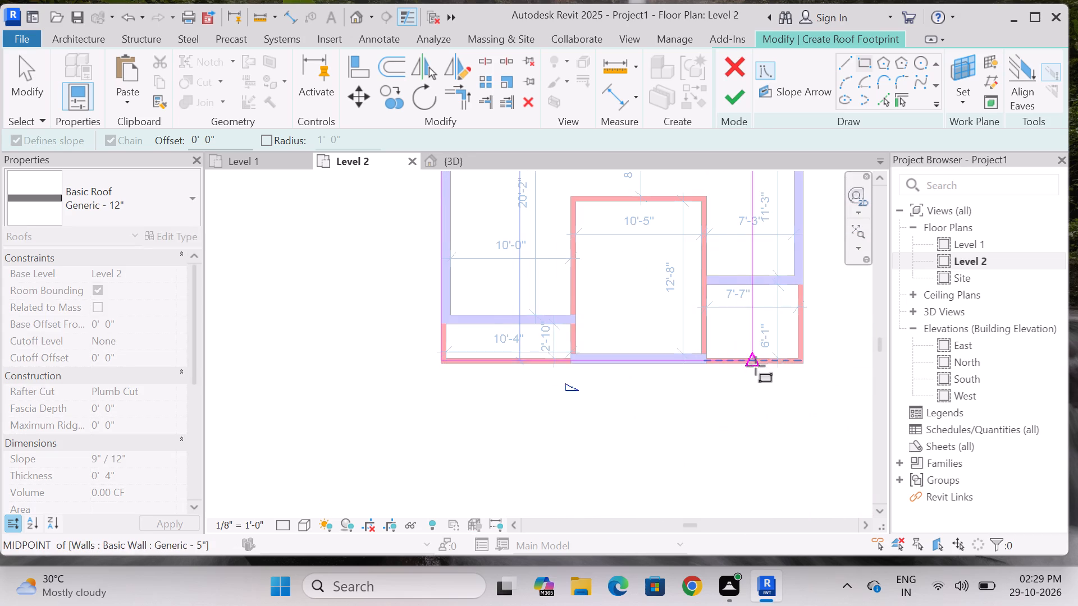
scroll(776, 371, "up", 4)
left_click(824, 360)
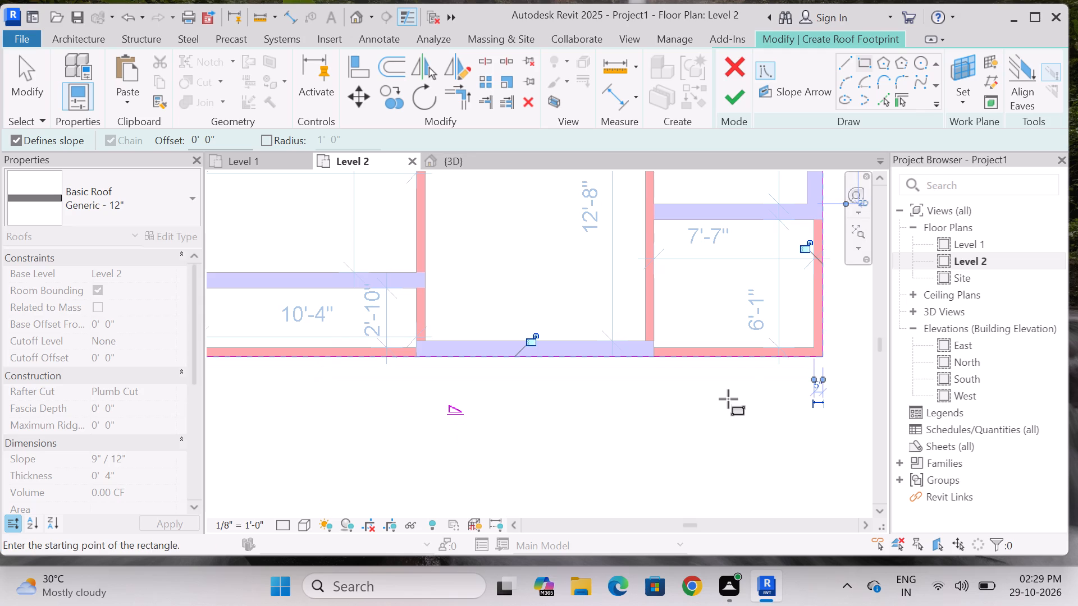
Sketch roof boundary lines along the stair: 9'-0" down the upper flight's outer side, then 3'-6" across its end.
key("Escape")
scroll(633, 399, "down", 13)
scroll(570, 274, "up", 2)
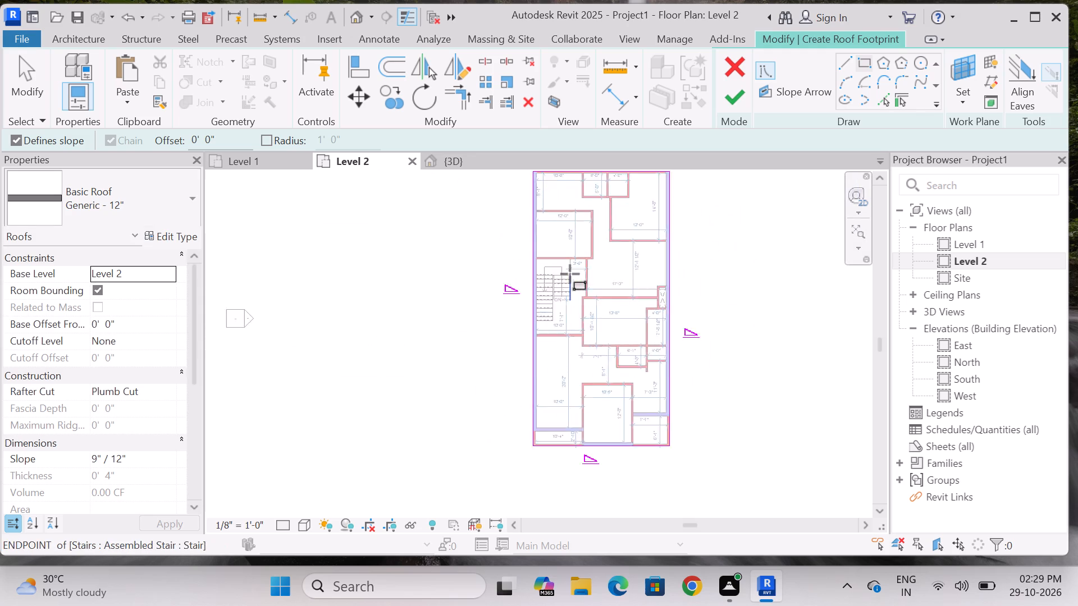
scroll(570, 274, "up", 7)
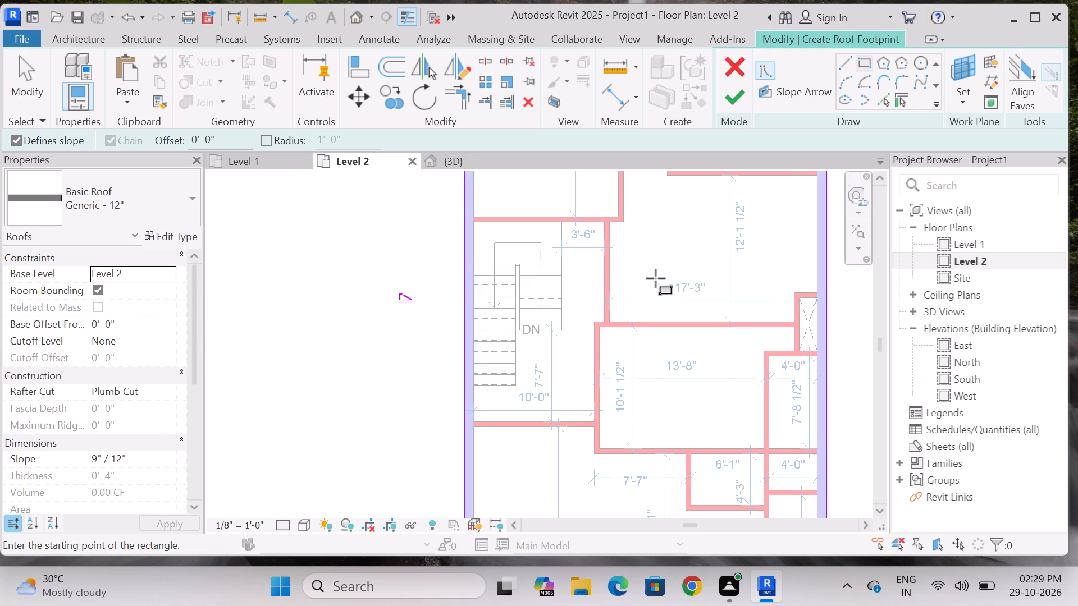
key("Escape")
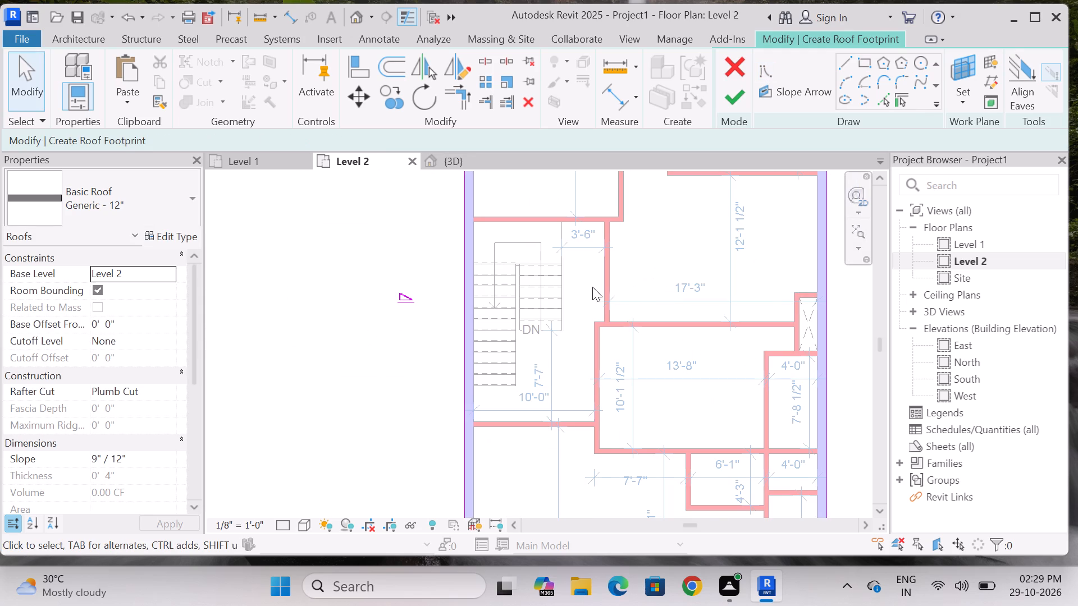
left_click(844, 61)
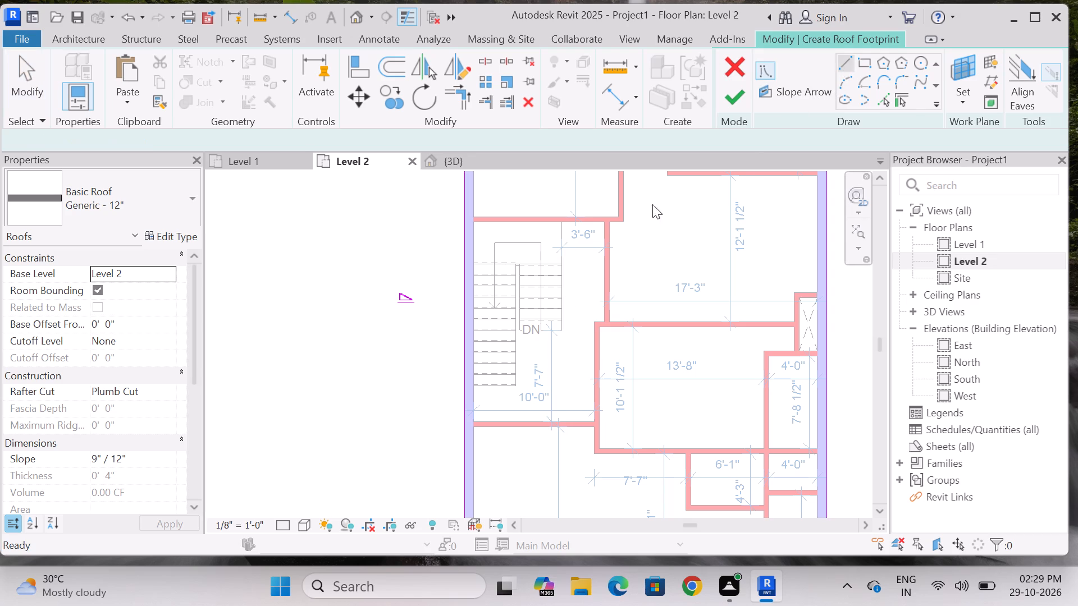
scroll(554, 241, "up", 9)
scroll(577, 240, "down", 5)
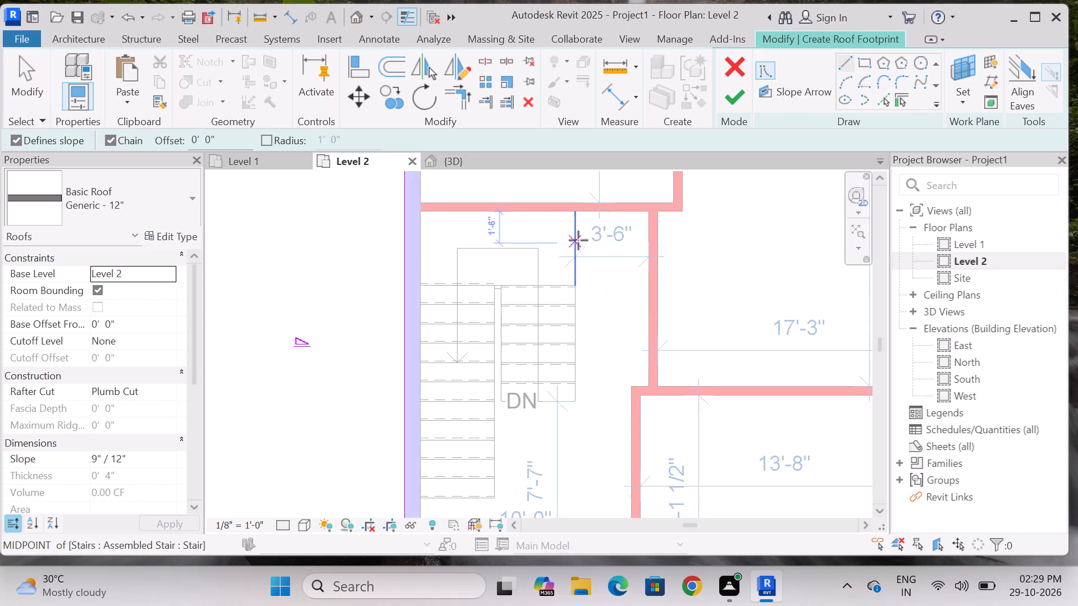
scroll(578, 240, "up", 4)
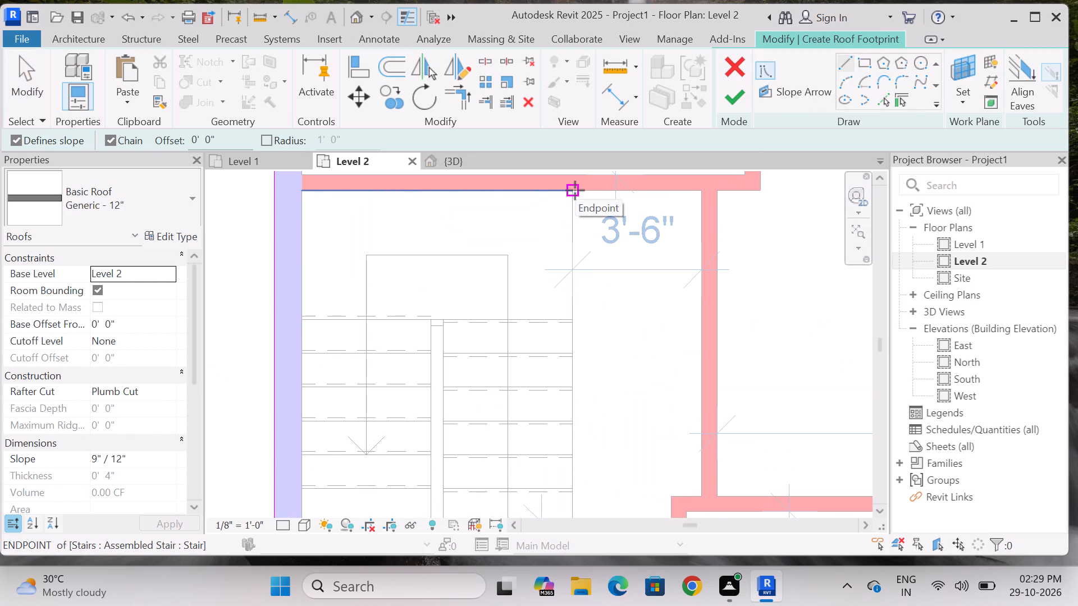
left_click(575, 190)
scroll(573, 244, "down", 5)
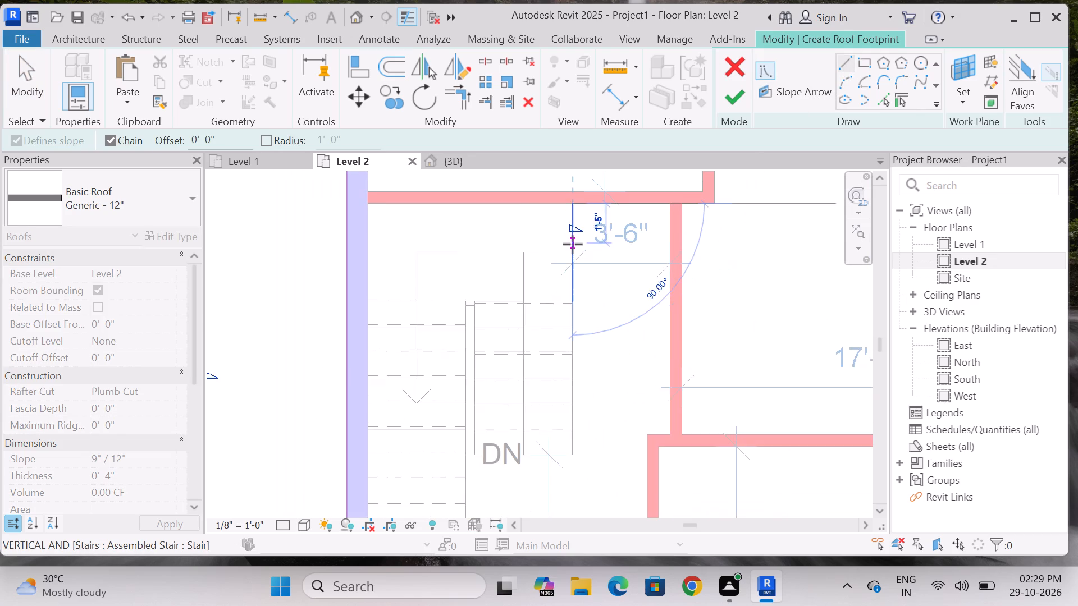
scroll(573, 244, "down", 4)
scroll(573, 332, "up", 4)
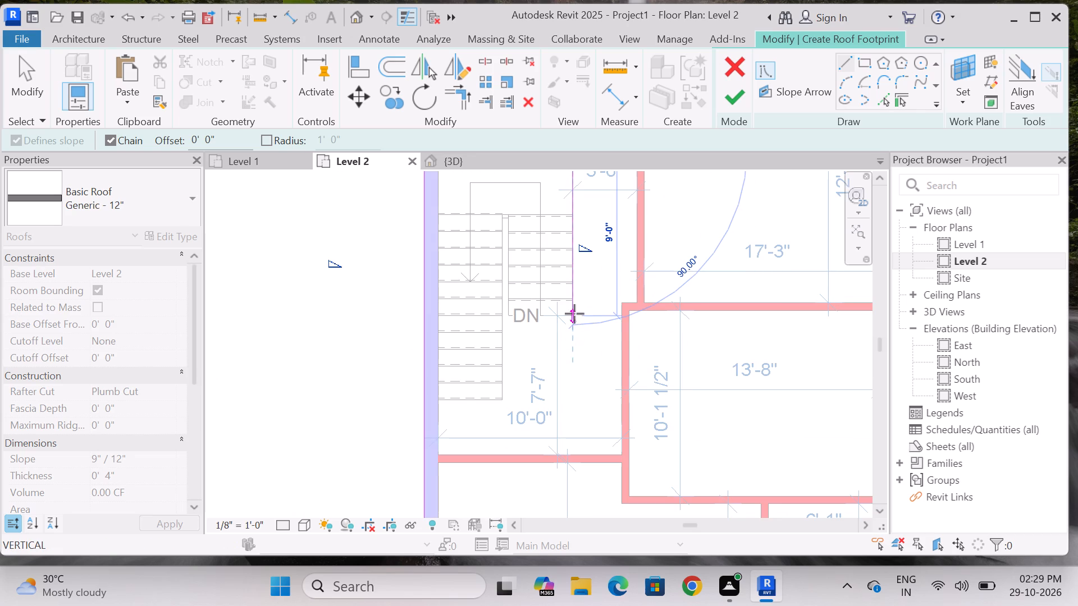
scroll(570, 321, "up", 5)
left_click(573, 315)
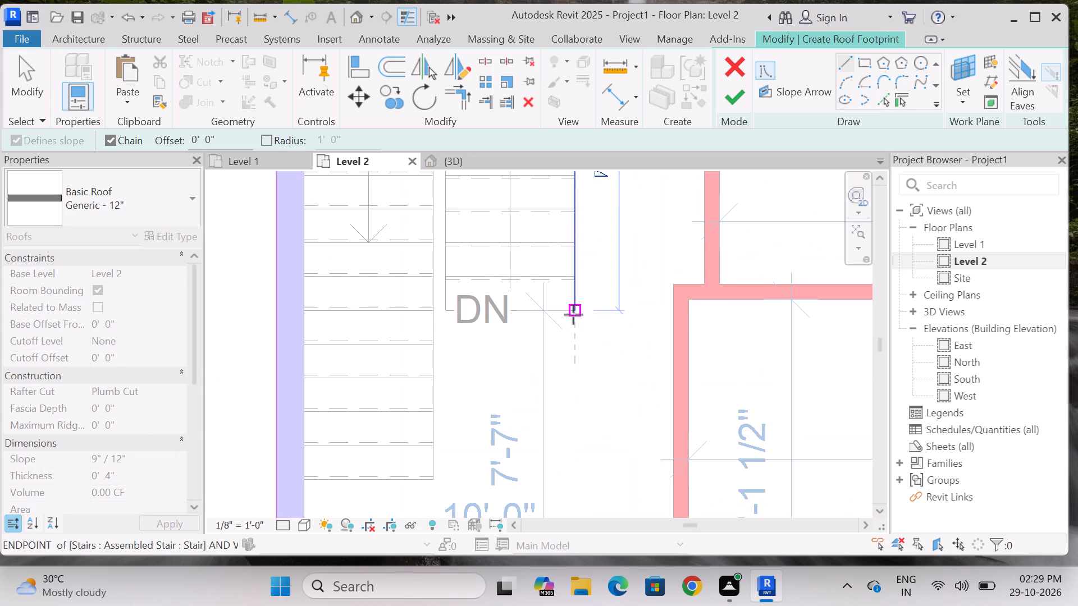
left_click(446, 312)
middle_click_drag(447, 411, 494, 301)
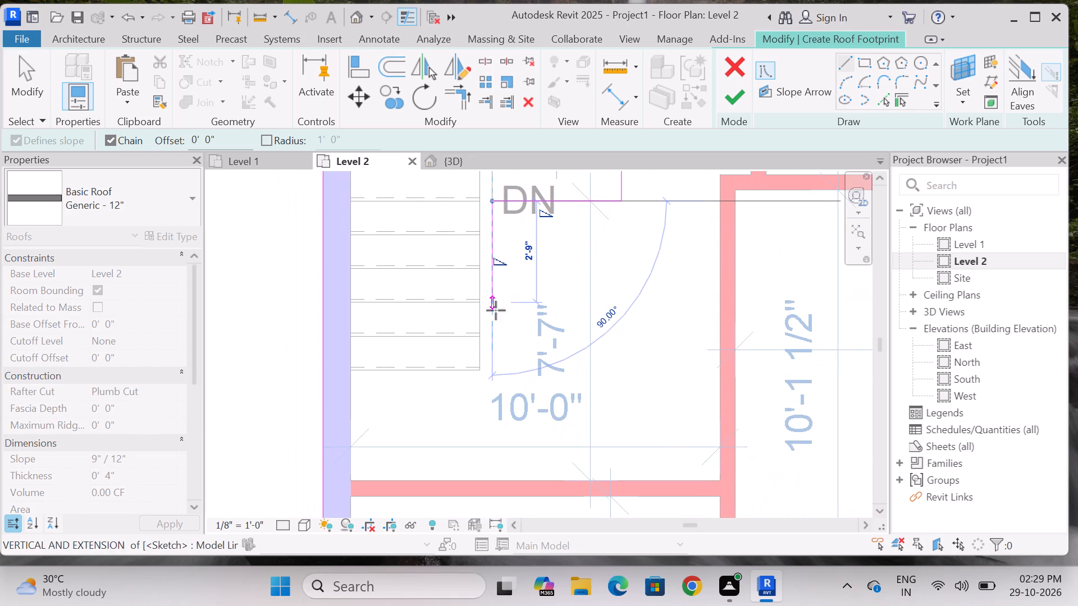
scroll(486, 374, "up", 4)
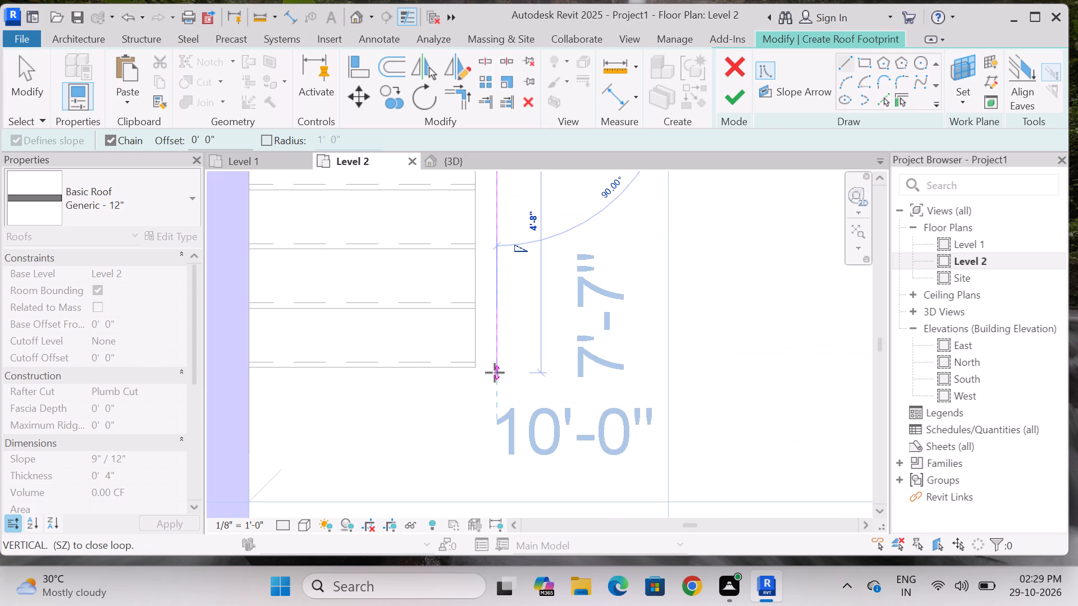
key("Escape")
Sketch a boundary line along the end of the longer stair flight to the exterior wall's outer face.
scroll(536, 363, "down", 3)
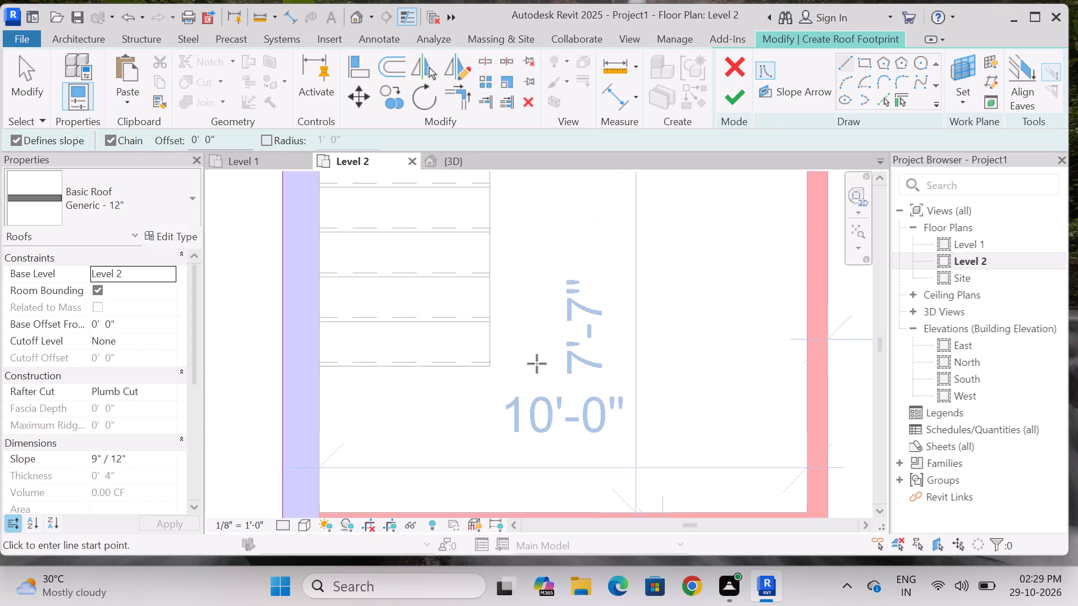
left_click(495, 369)
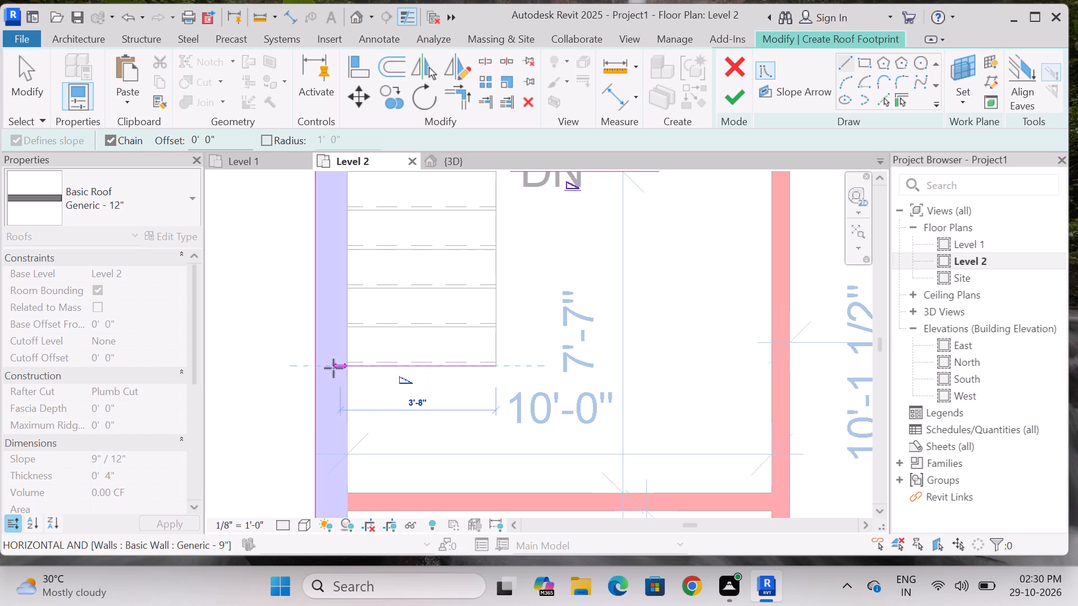
left_click(318, 367)
key("Escape")
scroll(429, 394, "down", 4)
scroll(473, 358, "up", 4)
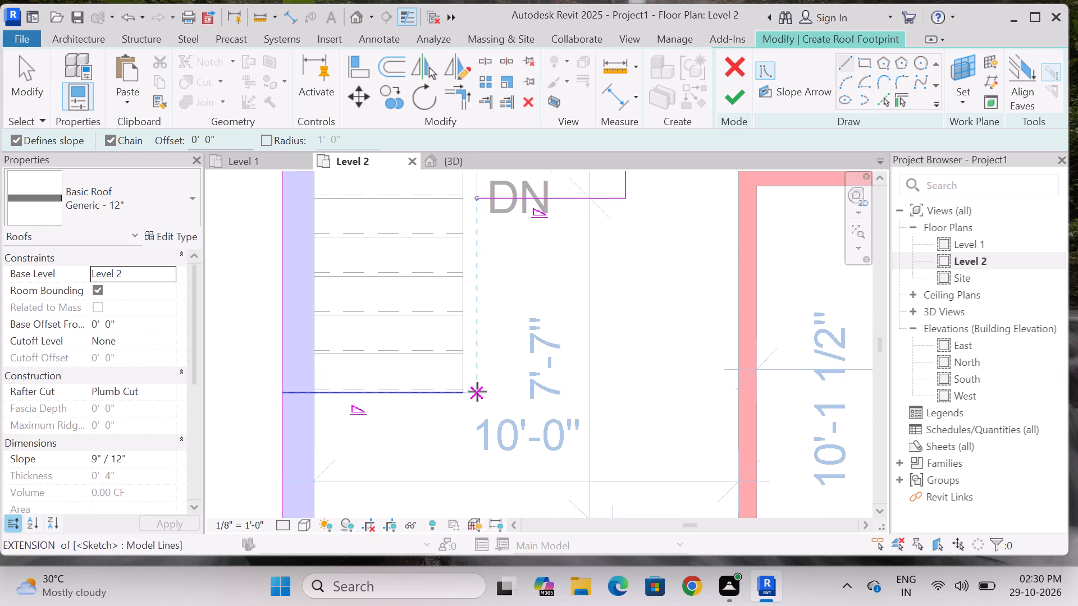
Join the two stair boundary segments with a vertical line about 4'-7" long and a short horizontal connecting line.
left_click(480, 201)
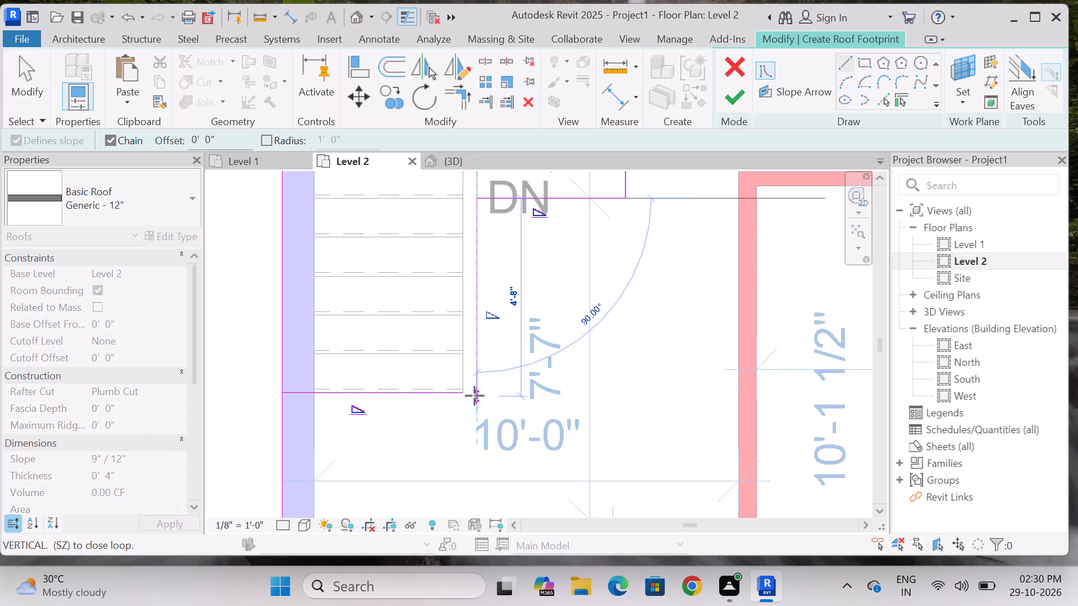
scroll(476, 391, "up", 4)
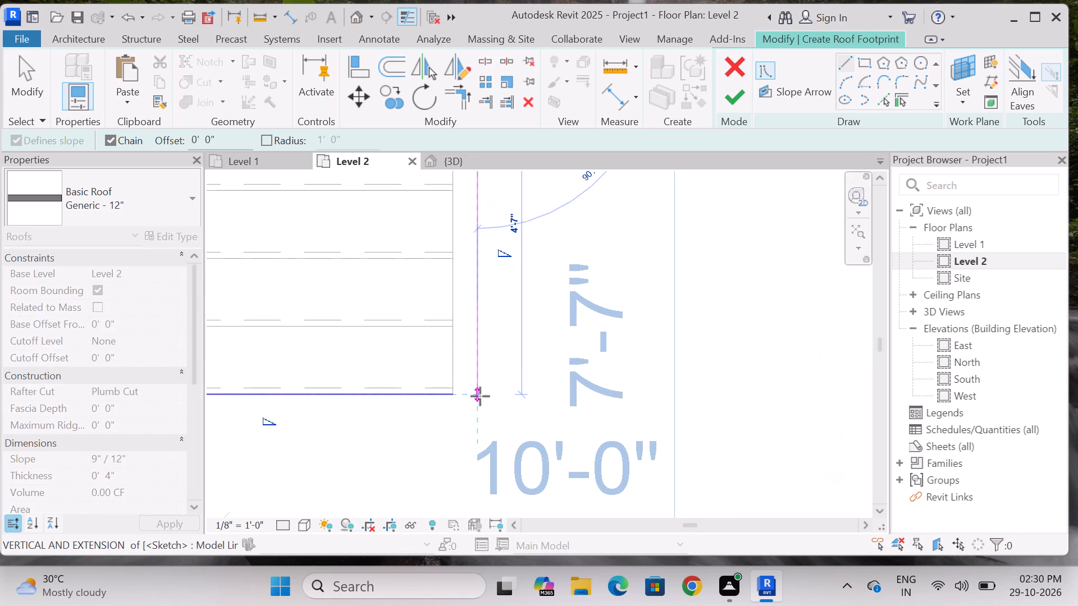
left_click(480, 396)
left_click(454, 394)
key("Escape")
scroll(499, 408, "down", 4)
key("Escape")
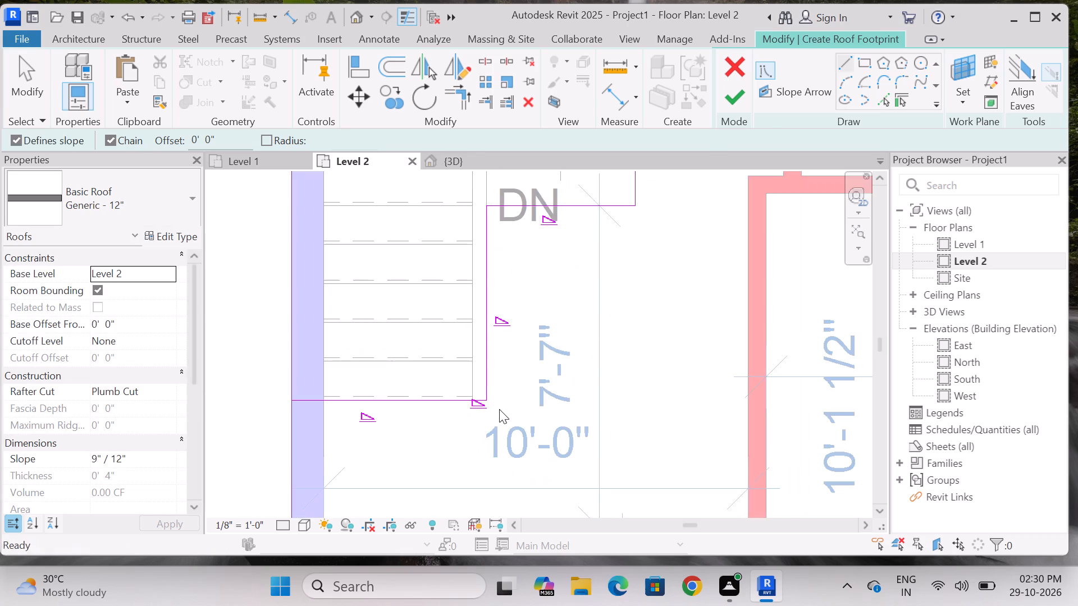
Close the stair cutout with an 8'-1" boundary line along the wall above the stair to the exterior wall's outer face.
scroll(460, 324, "down", 13)
scroll(503, 218, "up", 4)
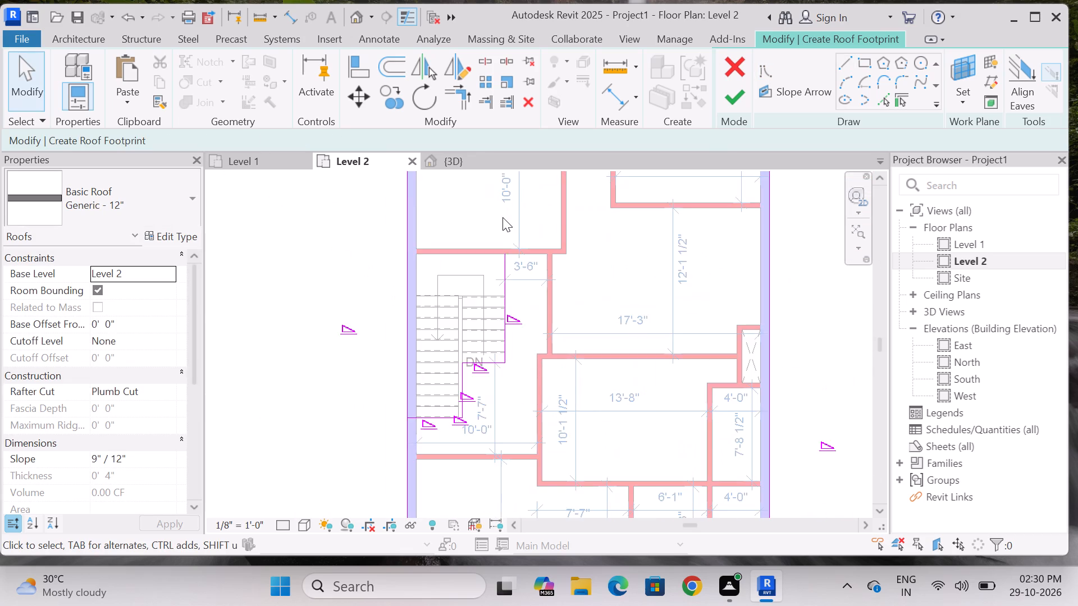
scroll(503, 217, "up", 3)
left_click(842, 58)
scroll(537, 266, "up", 2)
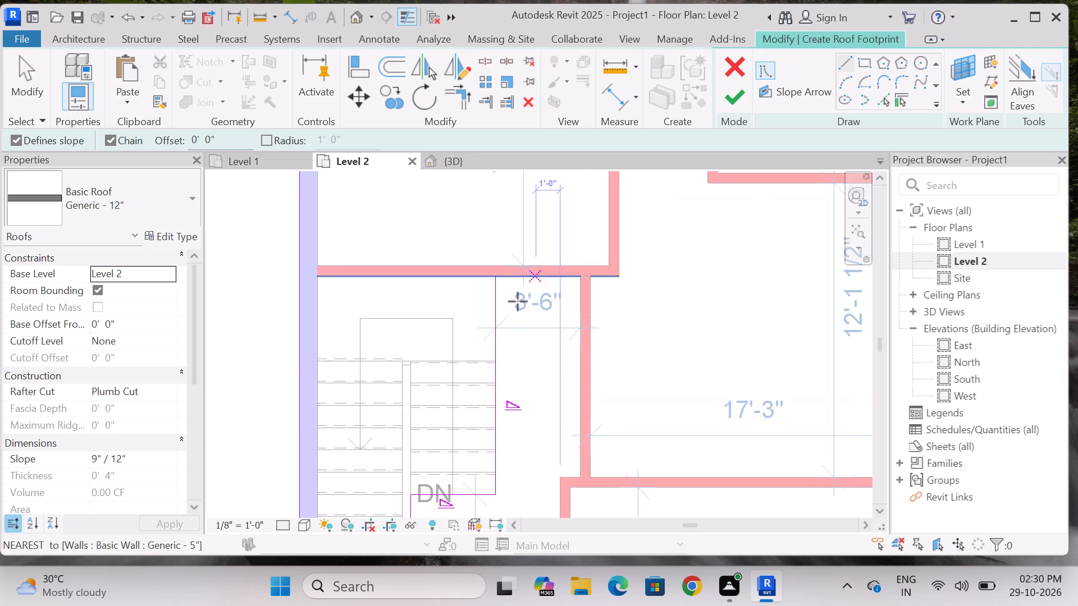
left_click(498, 276)
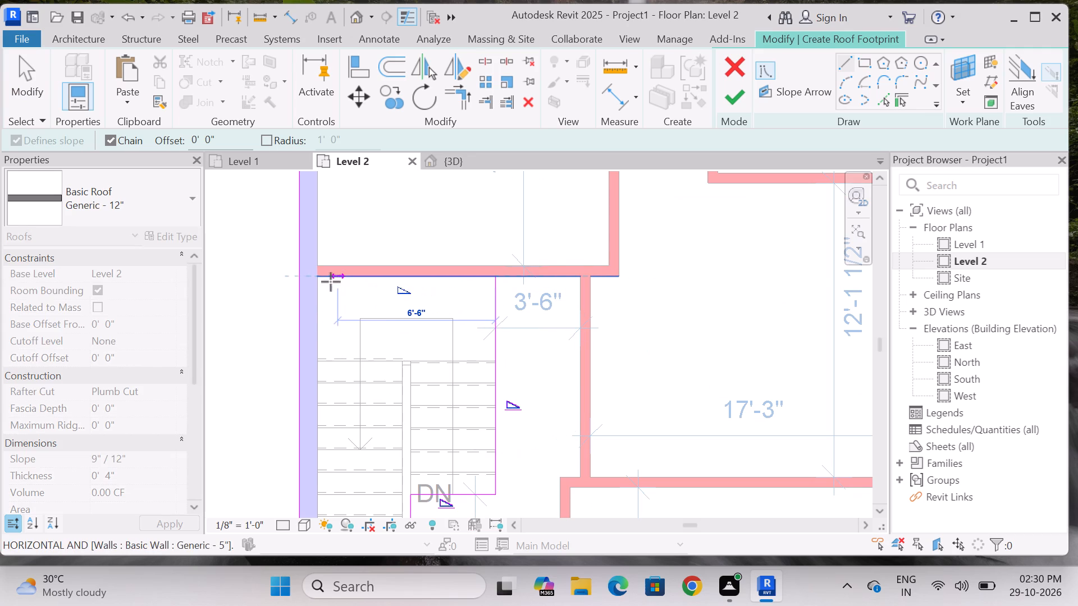
left_click(300, 279)
key("Escape")
scroll(455, 286, "down", 8)
key("Escape")
Select all the roof sketch lines and turn off Defines Slope for them.
scroll(495, 247, "down", 6)
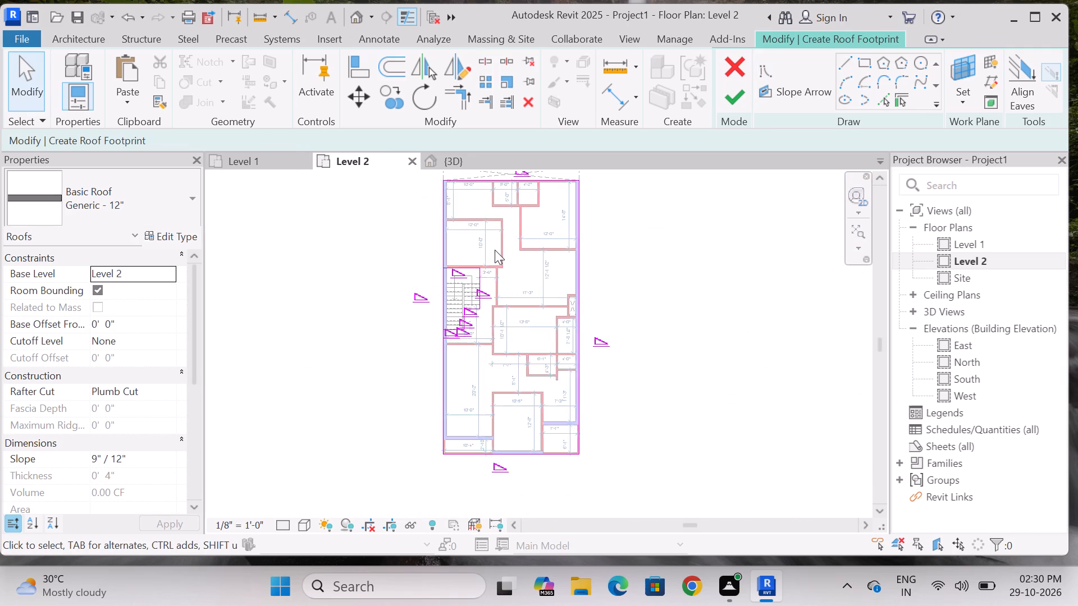
scroll(495, 250, "down", 4)
scroll(470, 212, "up", 3)
left_click_drag(431, 200, 611, 493)
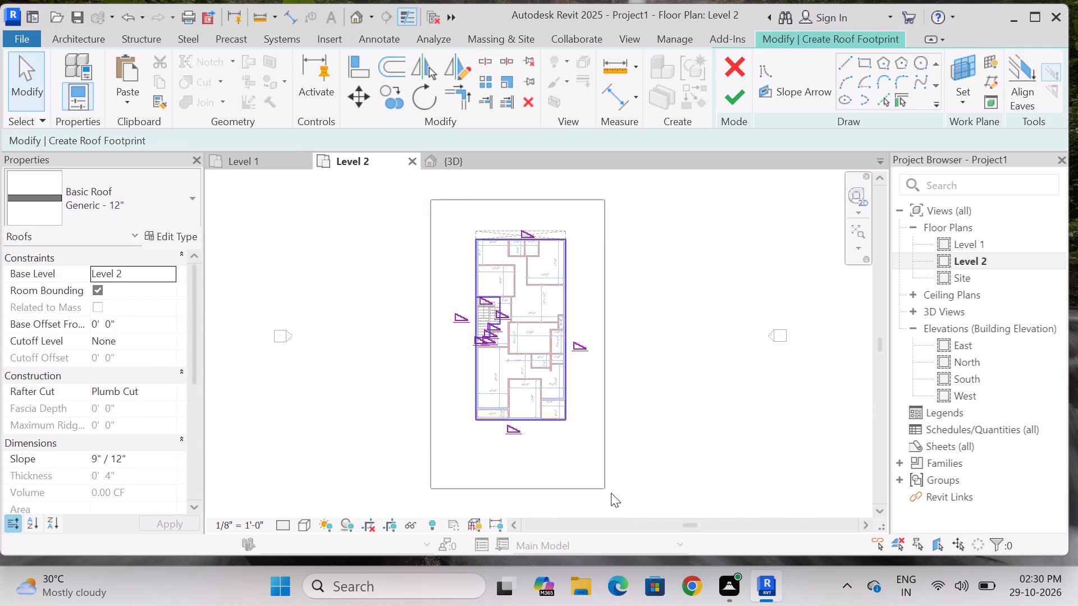
left_click_drag(611, 493, 637, 498)
left_click(316, 135)
left_click(701, 323)
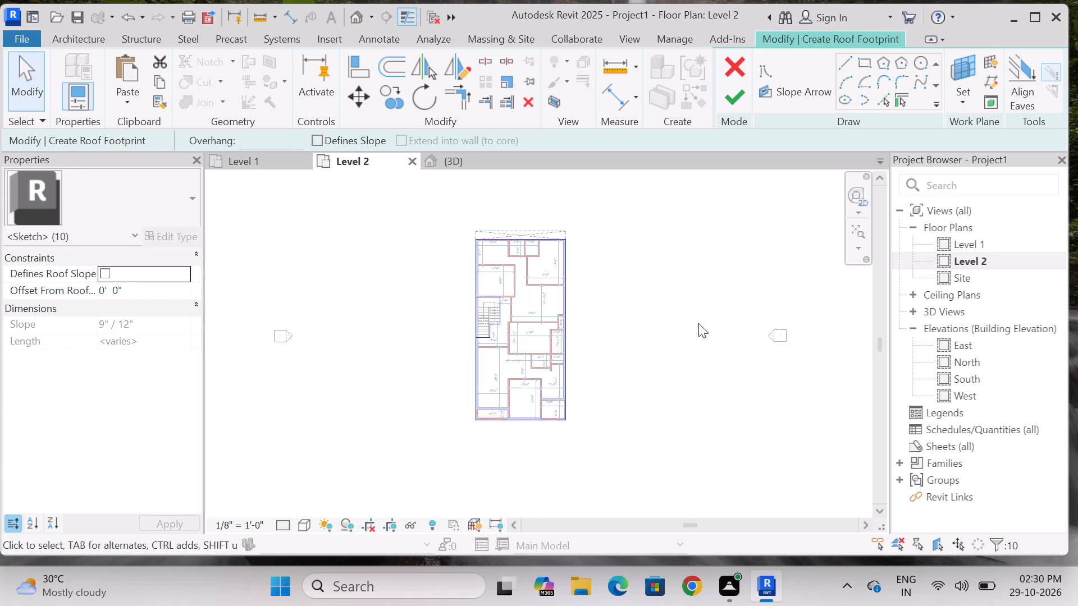
Split the roof boundary line on the exterior wall beside the stair, without deleting the inner segment.
scroll(545, 332, "up", 9)
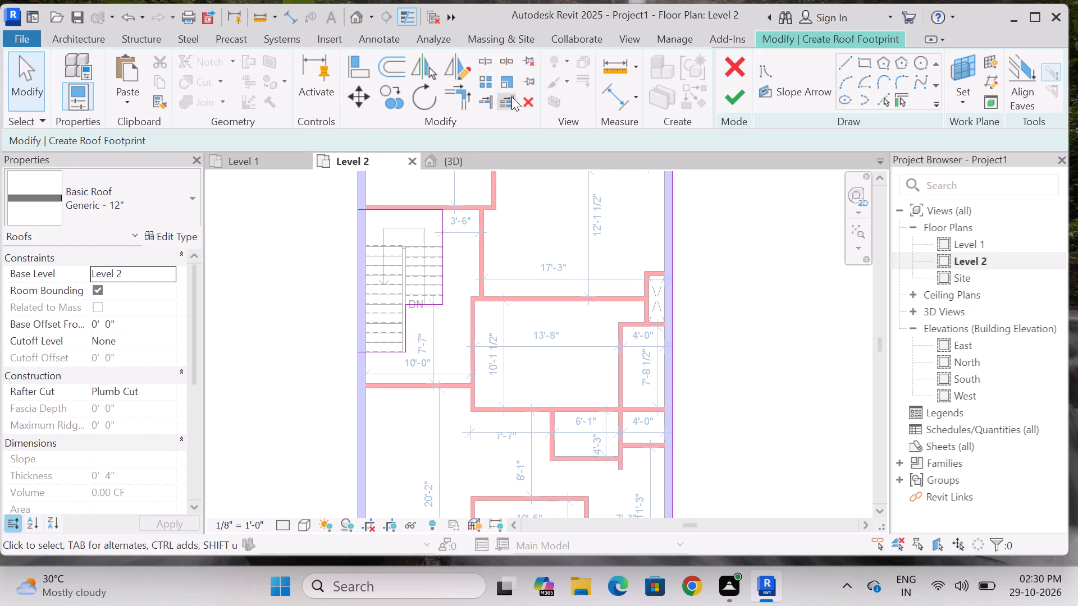
left_click(487, 56)
scroll(396, 294, "down", 3)
scroll(376, 217, "up", 2)
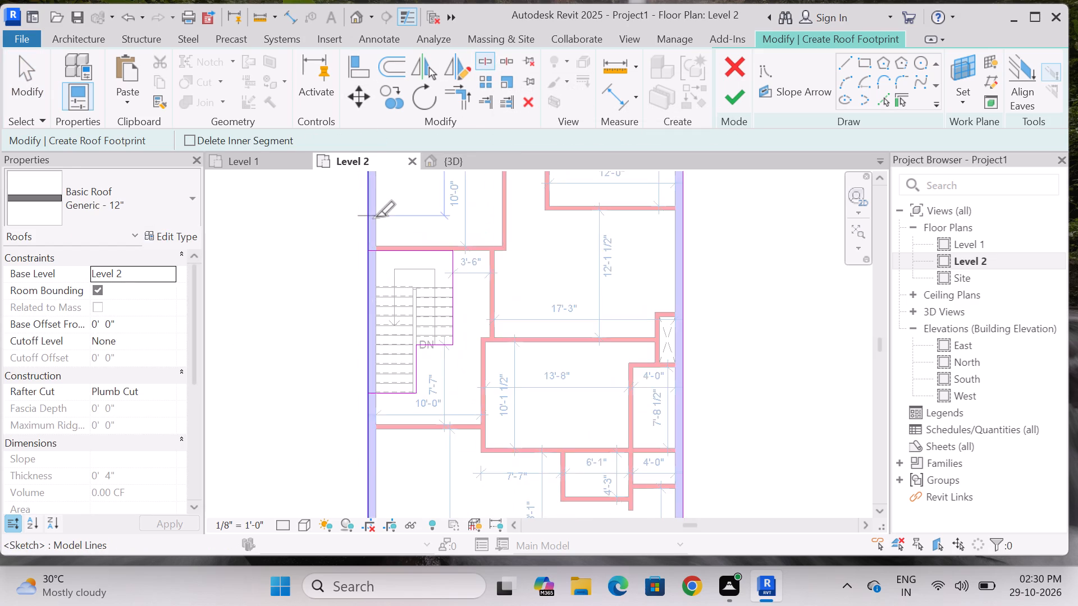
scroll(376, 217, "up", 5)
scroll(379, 229, "down", 3)
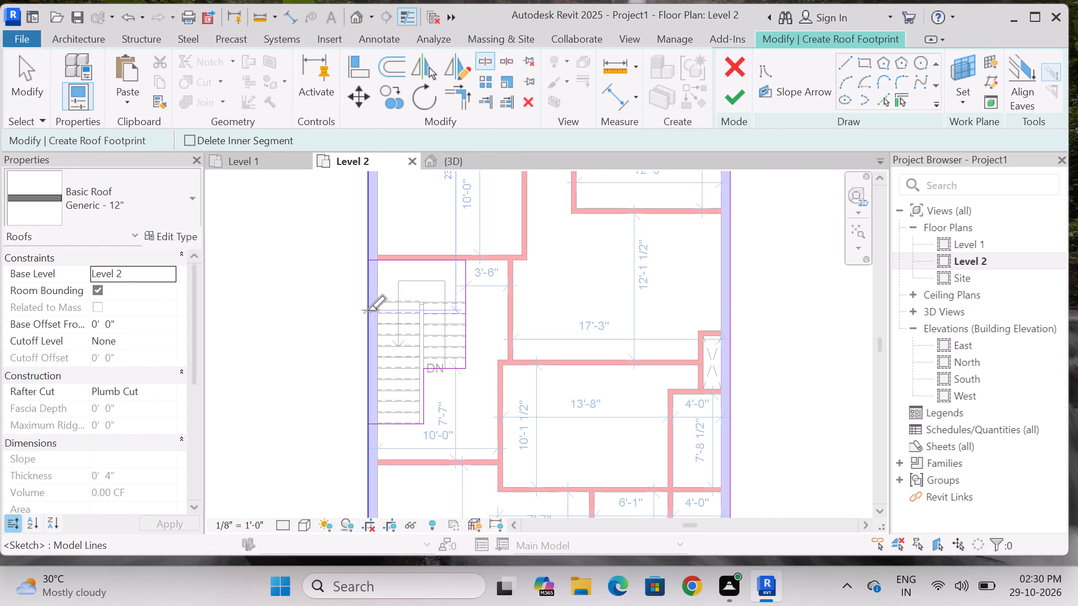
left_click(367, 311)
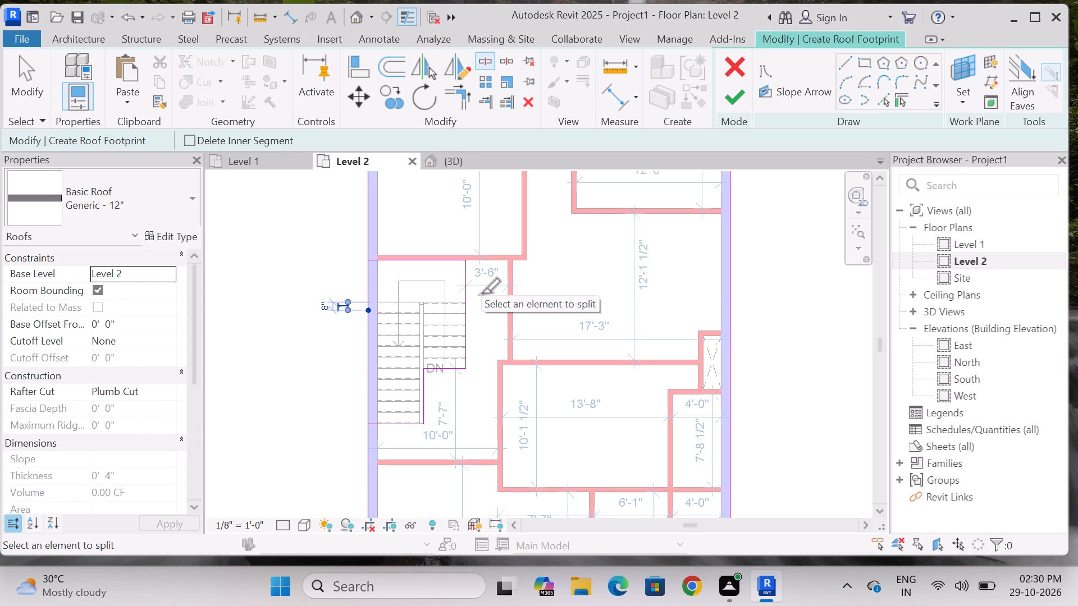
key("Escape")
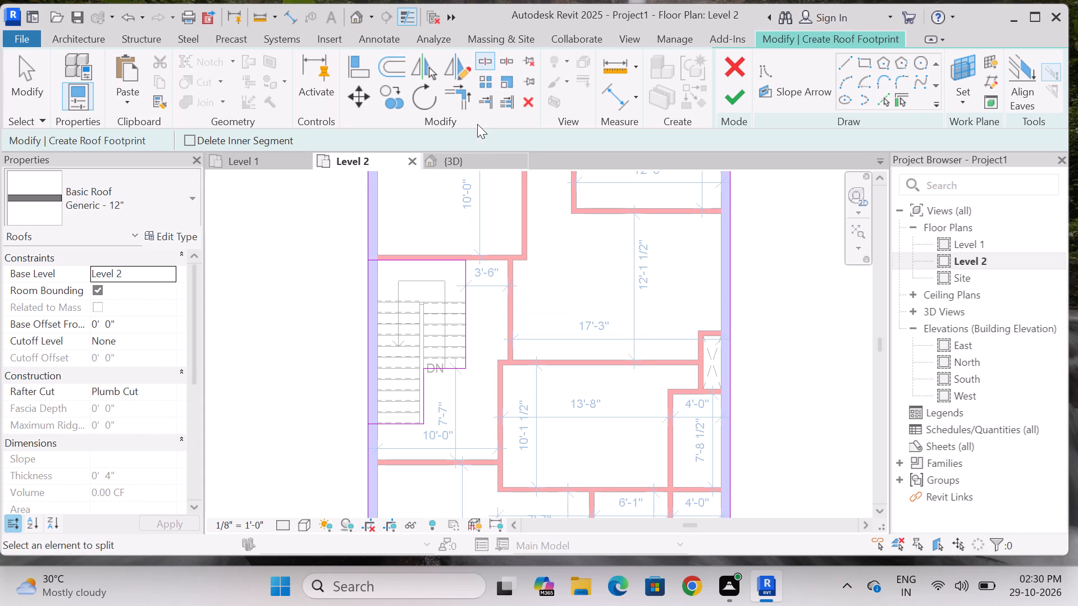
Trim the split exterior boundary lines to corners with the stair cutout's upper and lower horizontal lines.
left_click(467, 99)
left_click(366, 219)
left_click(399, 255)
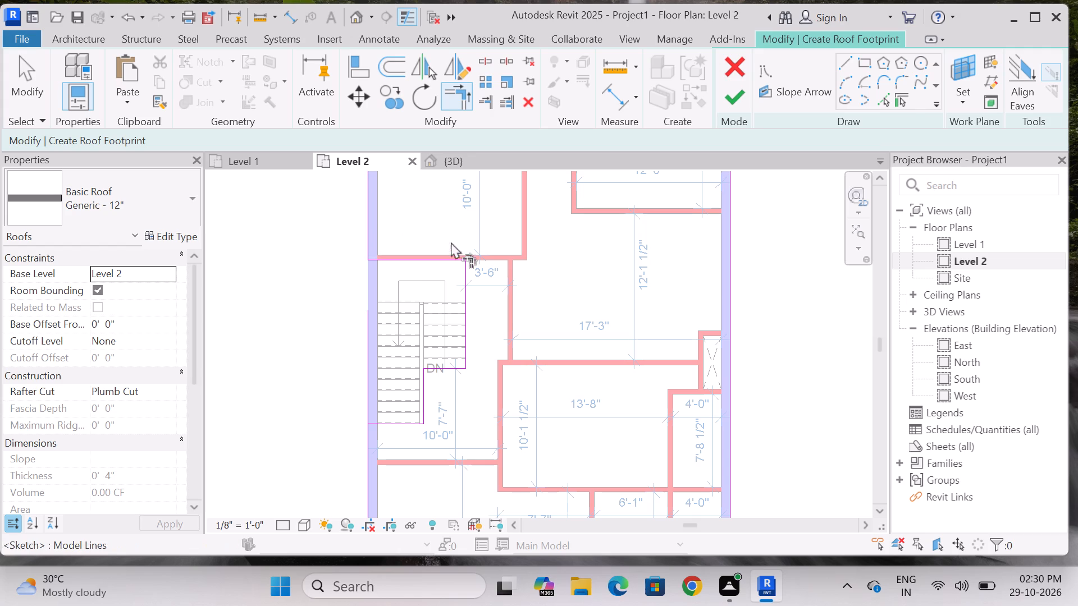
scroll(463, 233, "down", 3)
scroll(423, 337, "up", 6)
left_click(367, 406)
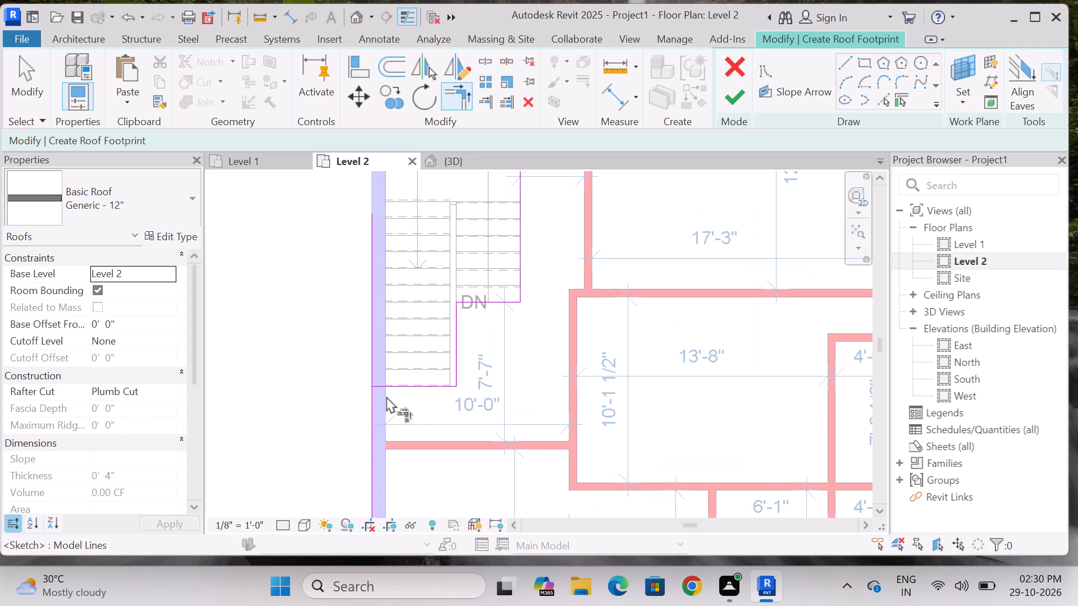
left_click(394, 389)
scroll(504, 397, "down", 3)
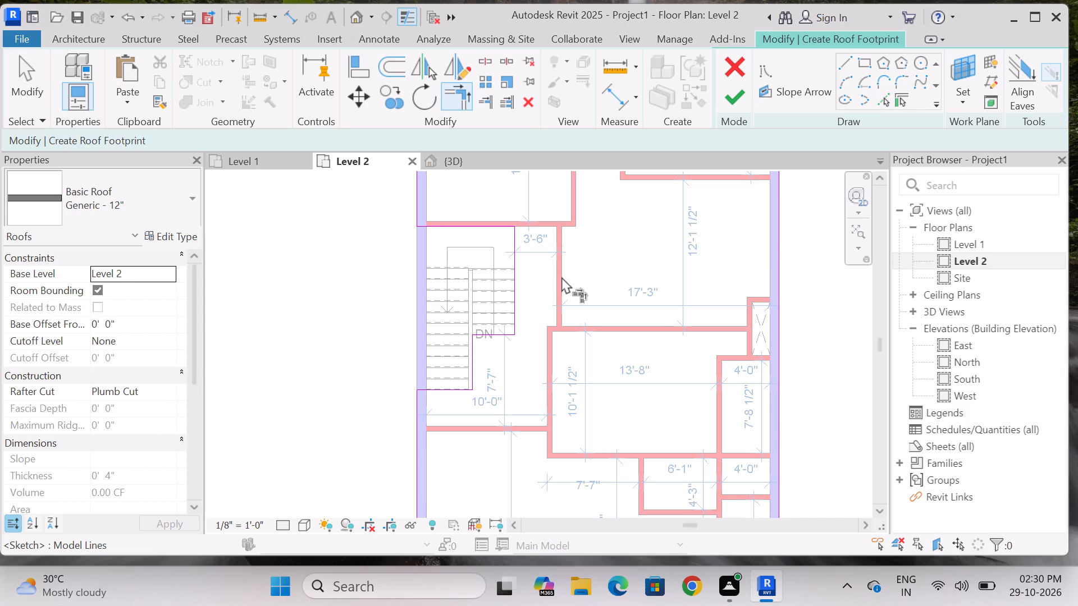
scroll(561, 277, "down", 2)
middle_click_drag(595, 282, 583, 282)
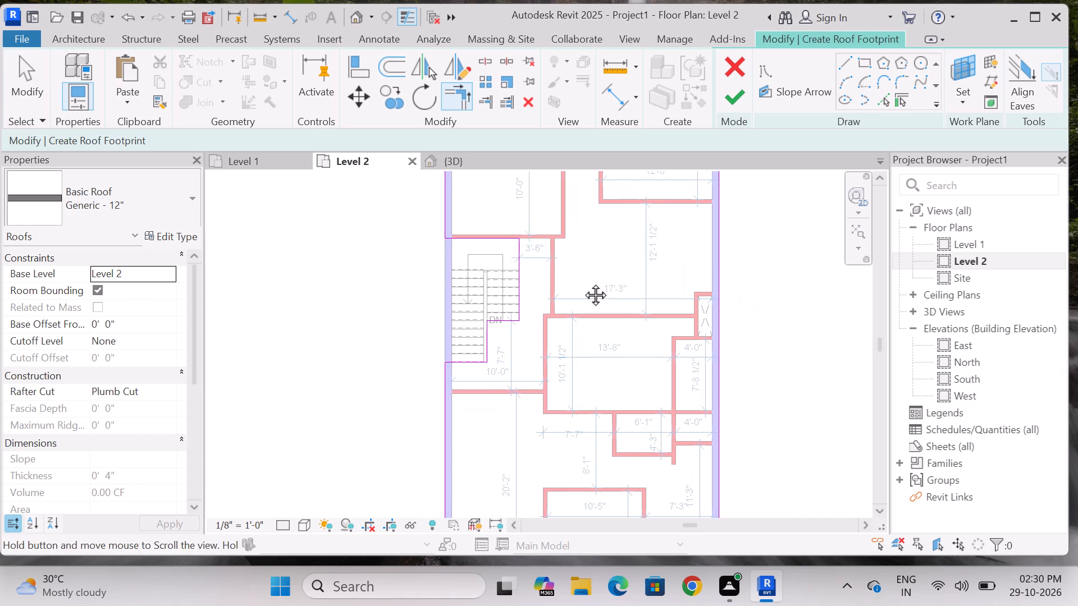
middle_click_drag(583, 282, 580, 281)
scroll(579, 281, "down", 3)
scroll(578, 282, "up", 3)
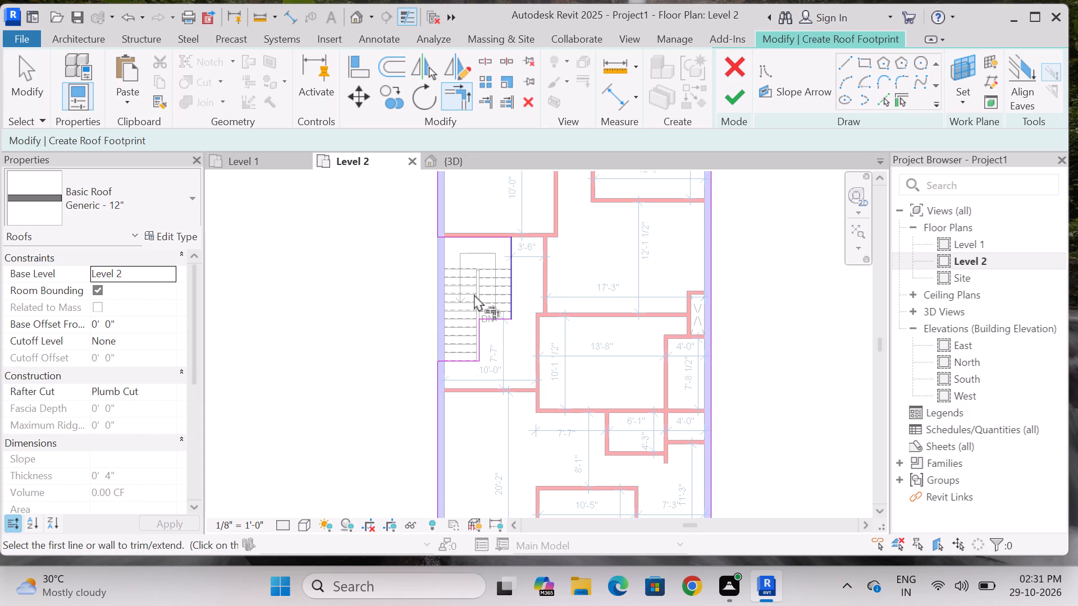
scroll(415, 292, "up", 3)
key("Escape")
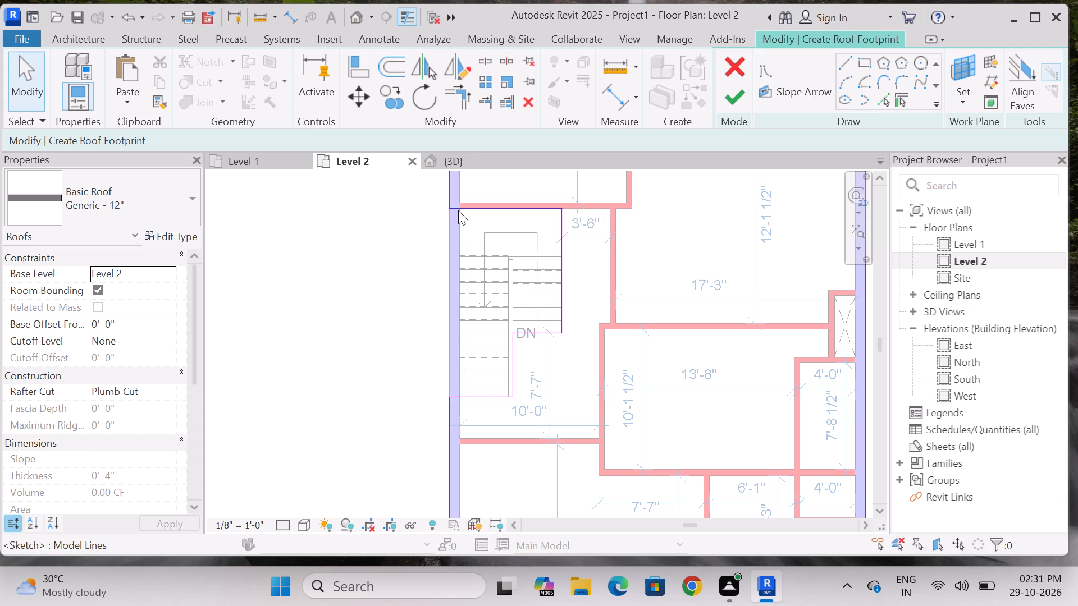
Delete the stair cutout's upper and lower horizontal boundary lines from the roof sketch.
left_click(458, 210)
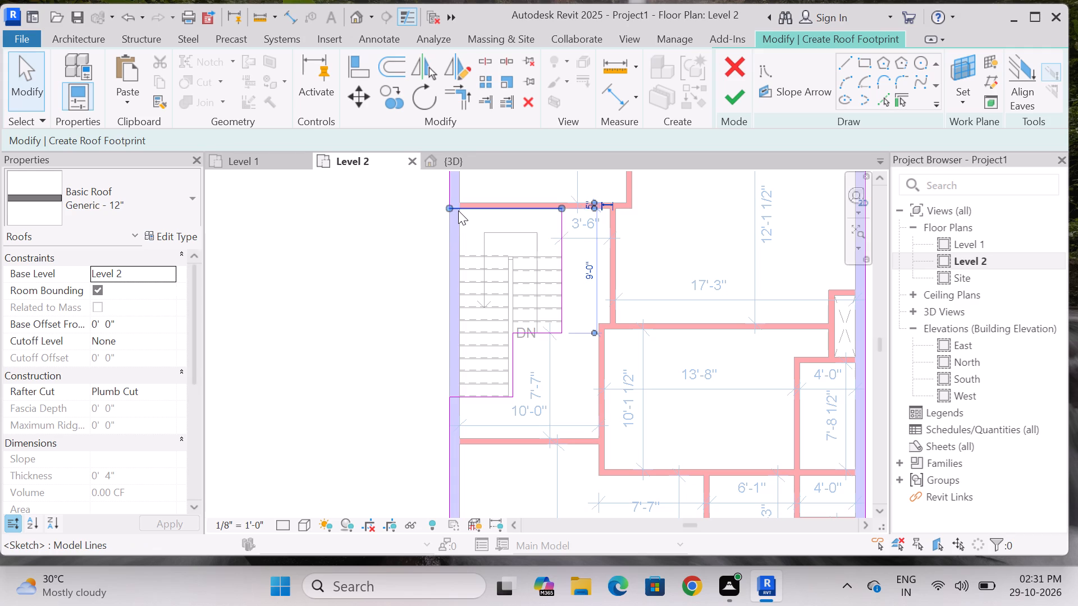
key("Delete")
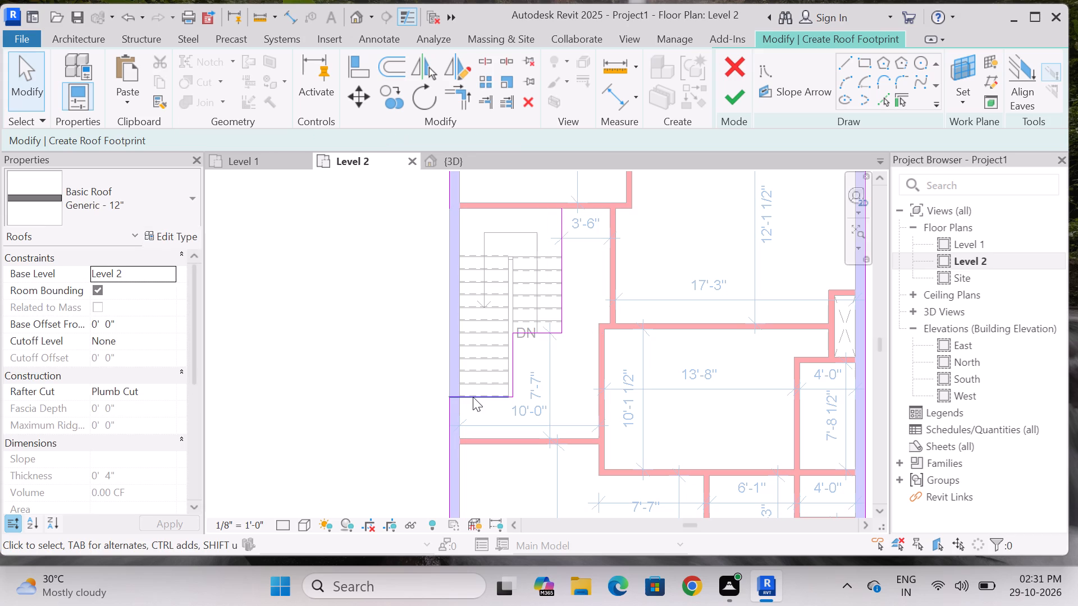
left_click(473, 397)
key("Delete")
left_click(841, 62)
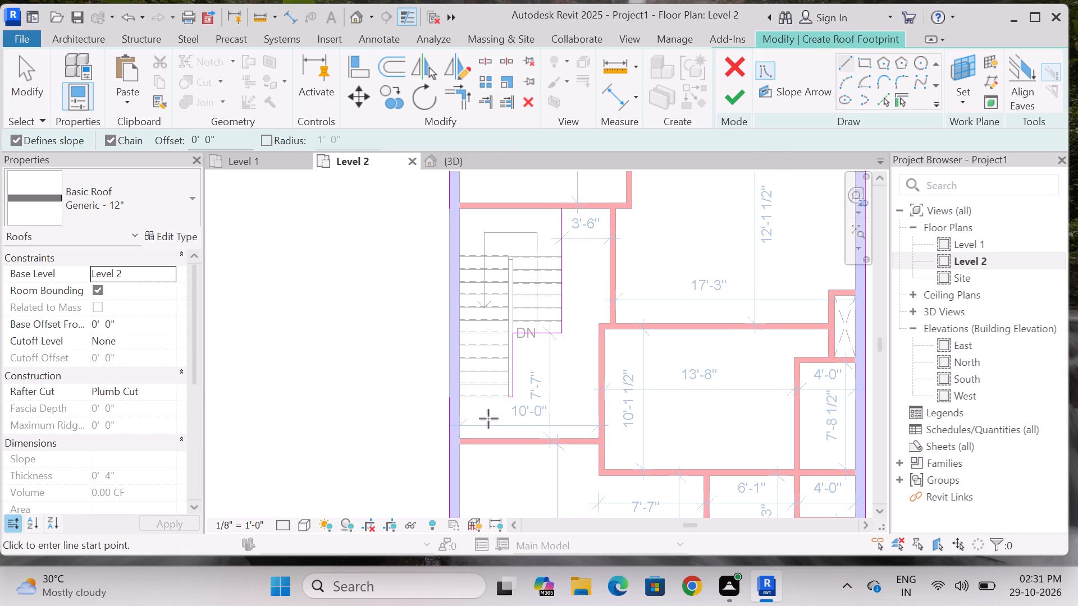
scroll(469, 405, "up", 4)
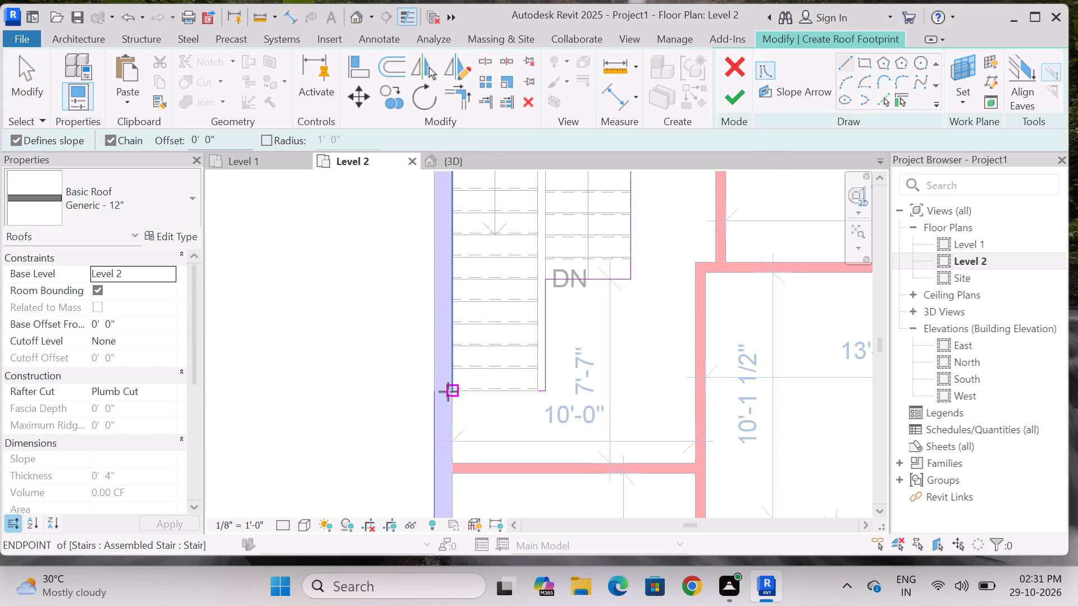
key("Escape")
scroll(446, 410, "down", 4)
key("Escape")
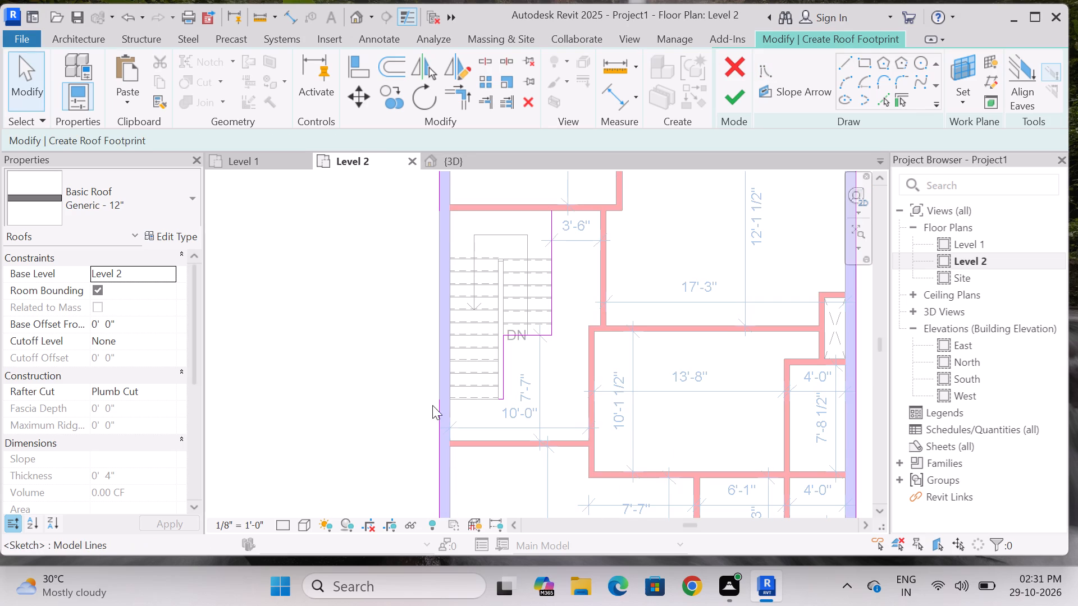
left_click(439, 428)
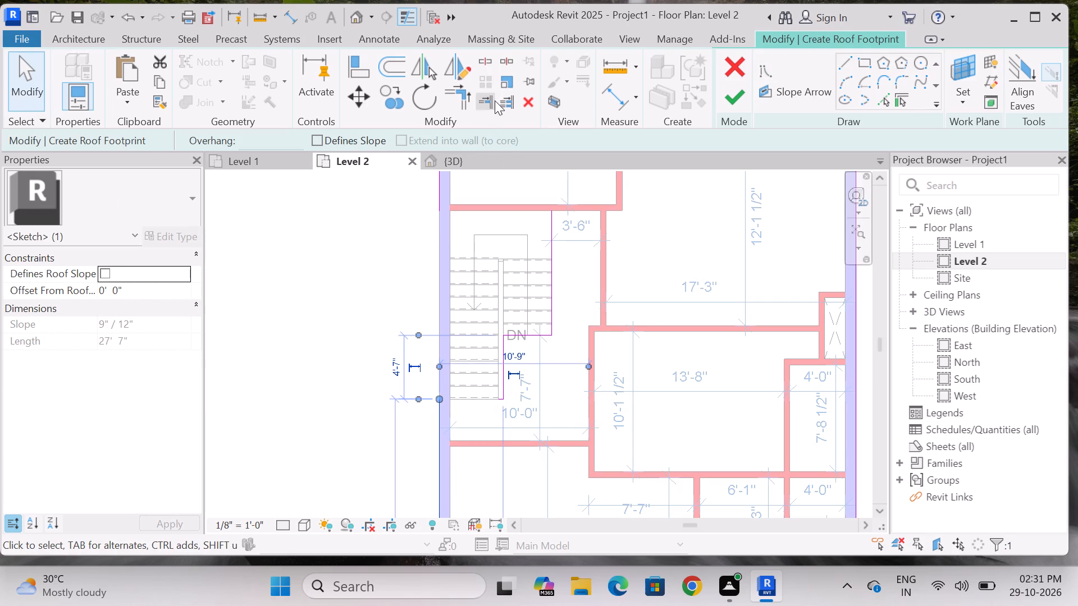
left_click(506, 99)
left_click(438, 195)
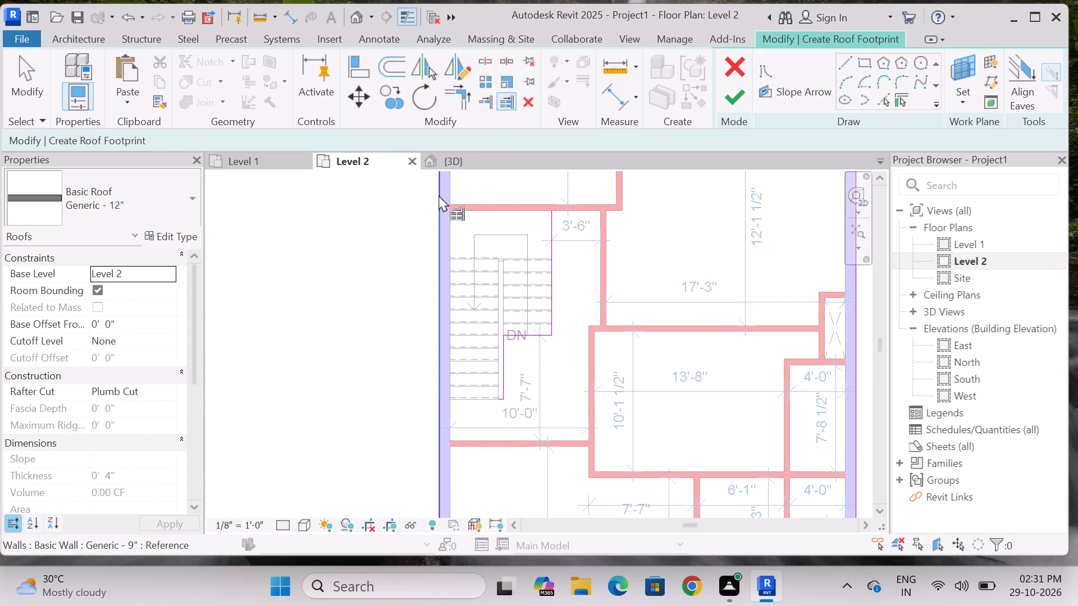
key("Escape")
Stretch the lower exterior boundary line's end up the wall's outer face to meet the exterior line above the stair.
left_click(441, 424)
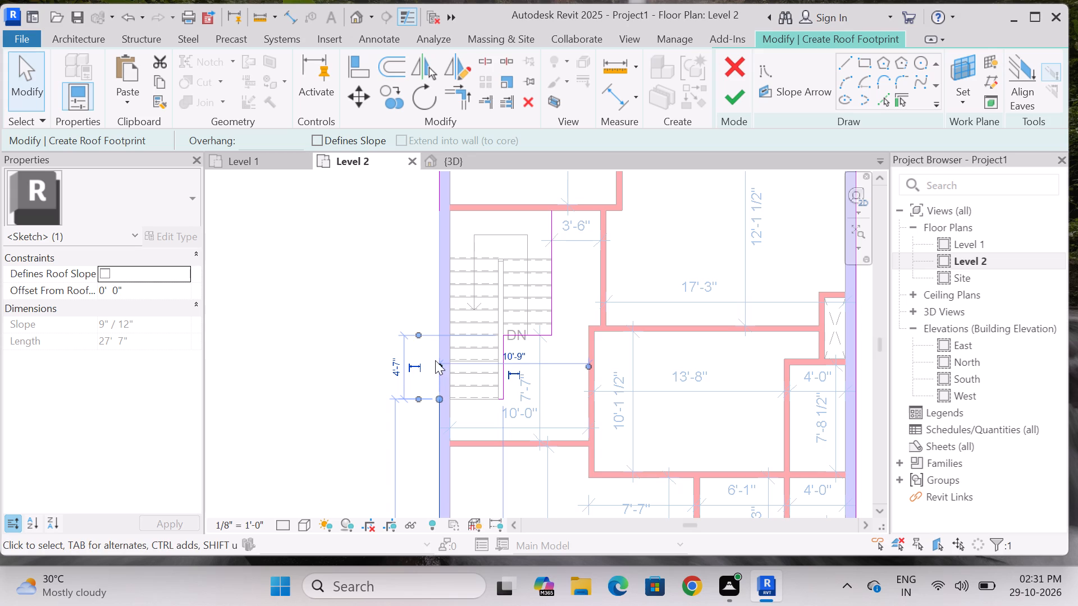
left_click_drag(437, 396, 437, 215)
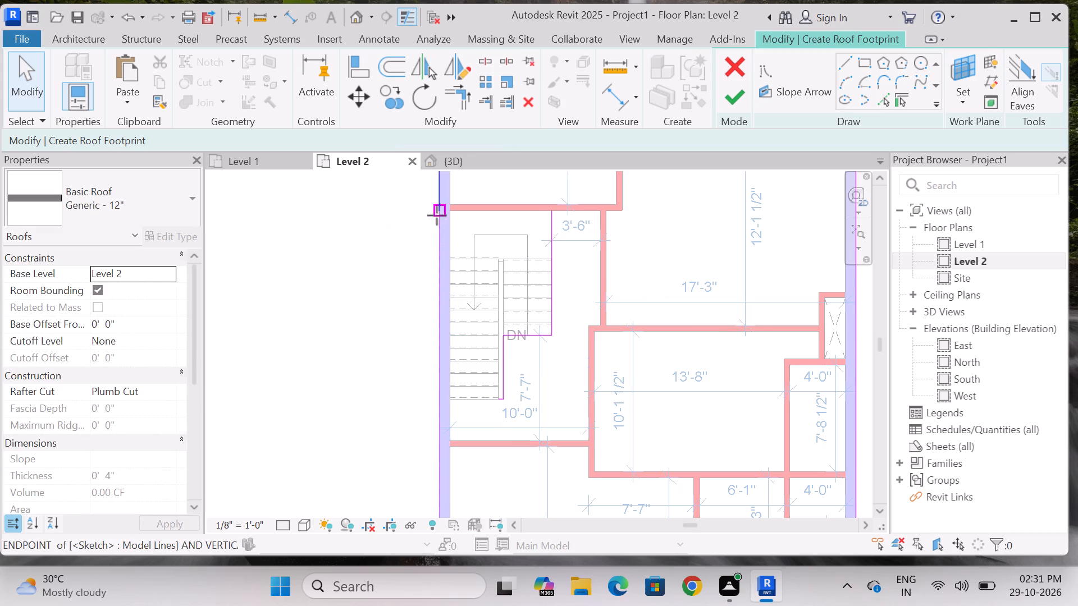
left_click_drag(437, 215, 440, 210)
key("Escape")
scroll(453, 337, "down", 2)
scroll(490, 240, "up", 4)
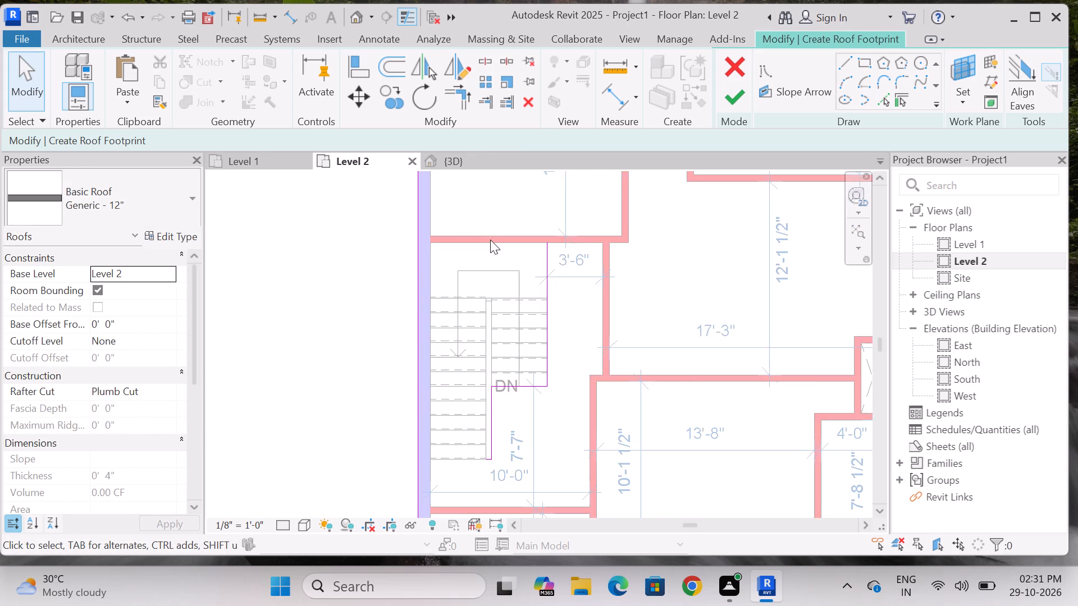
Draw an 8'-1" boundary line from the stair cutout's upper corner along the wall above it to the exterior wall's outer face.
left_click(844, 59)
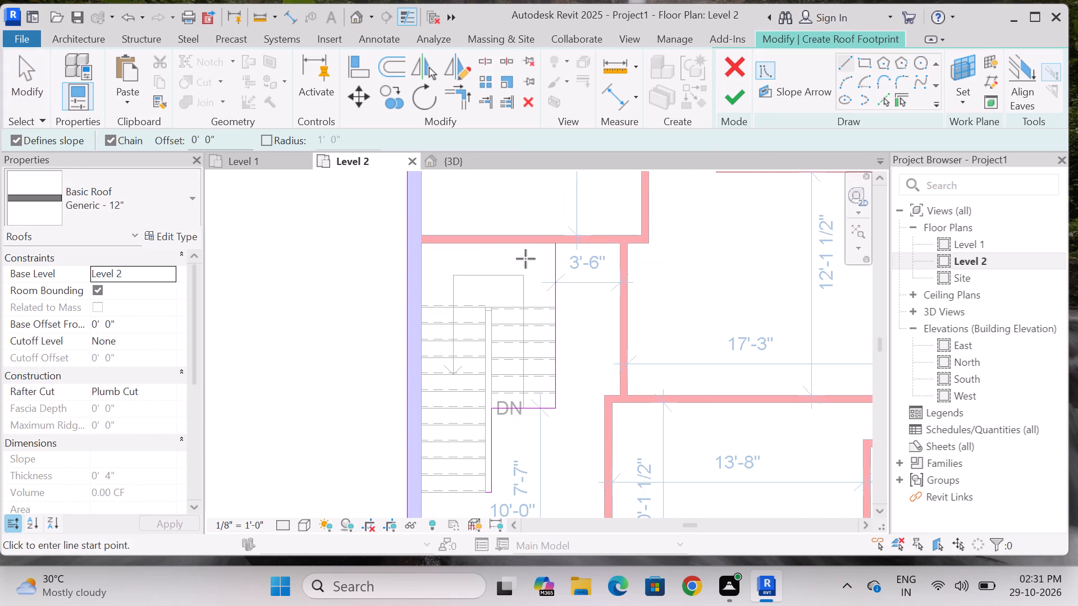
left_click(558, 246)
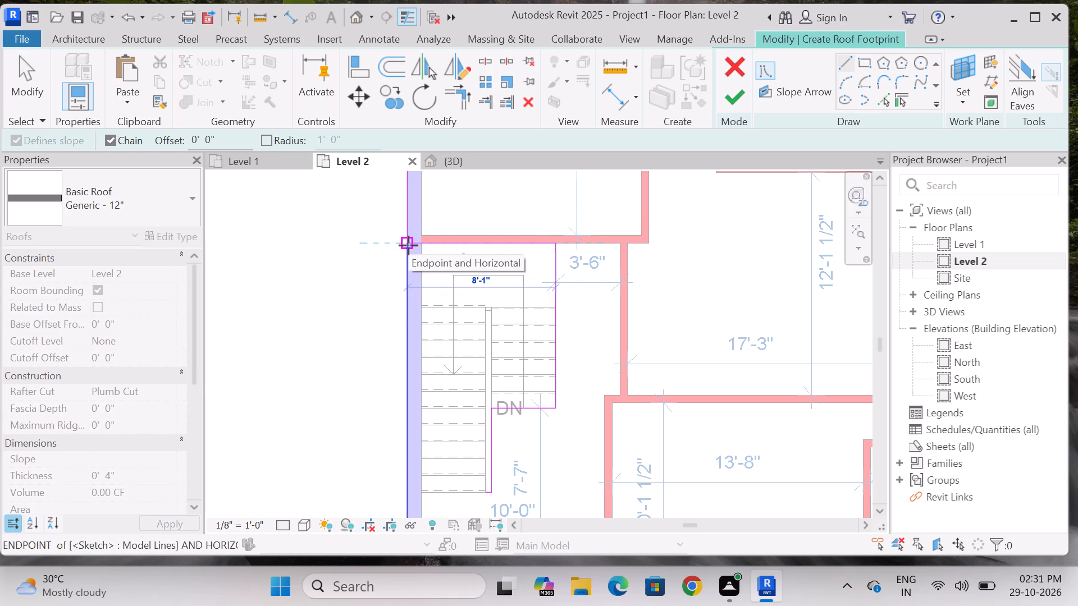
left_click(408, 245)
key("Escape")
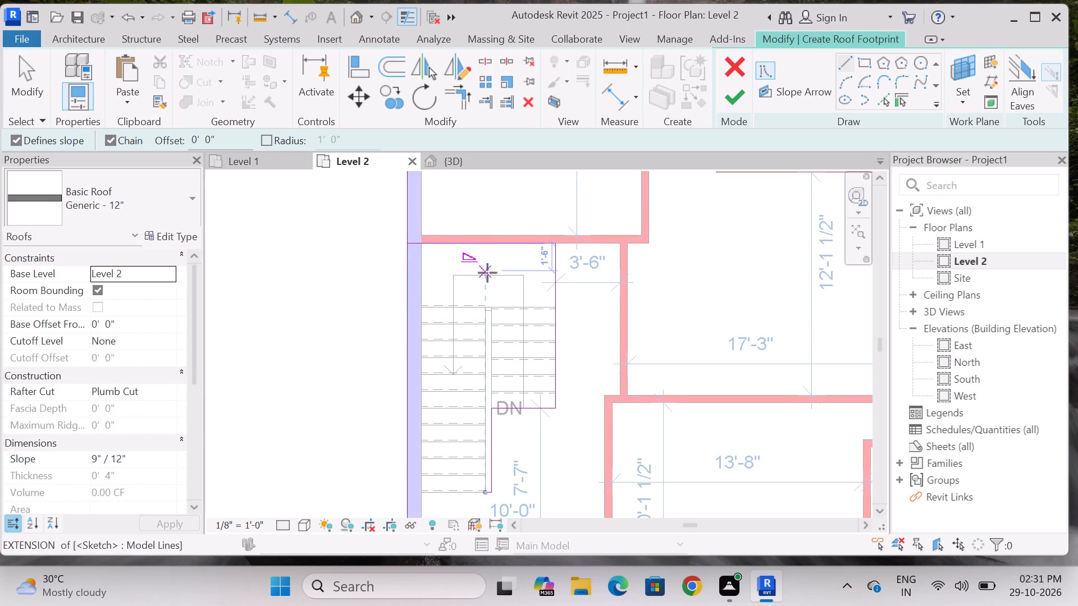
scroll(464, 284, "down", 3)
scroll(462, 303, "up", 3)
key("Escape")
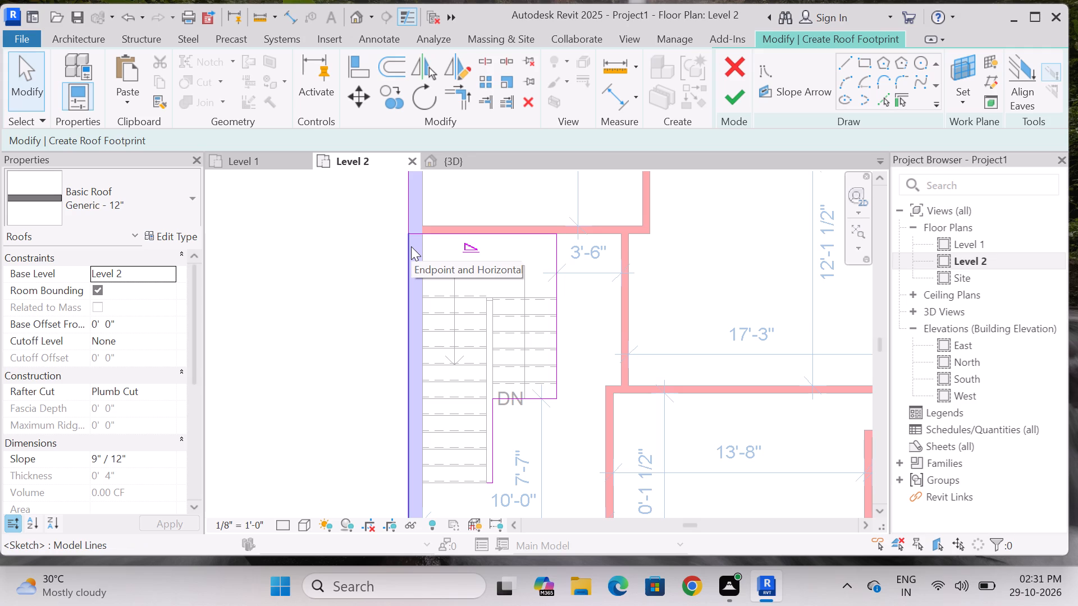
scroll(478, 251, "down", 3)
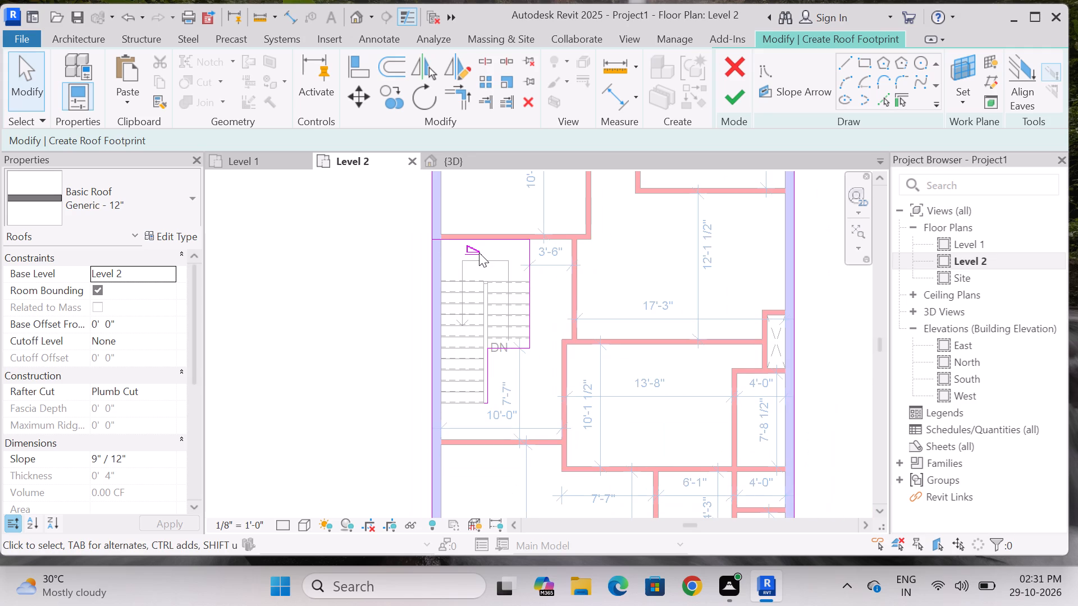
key("Escape")
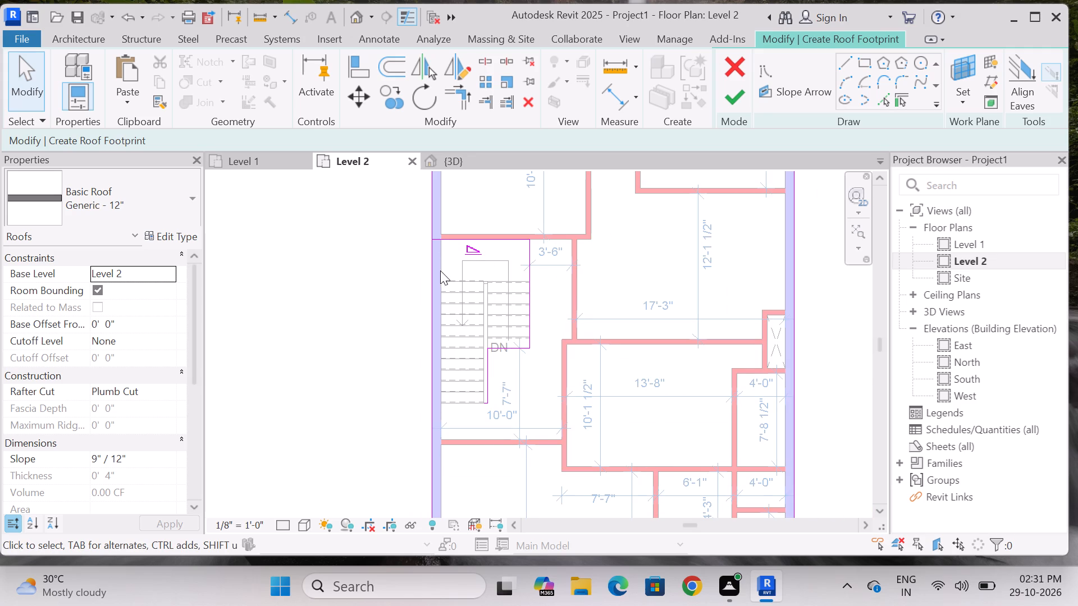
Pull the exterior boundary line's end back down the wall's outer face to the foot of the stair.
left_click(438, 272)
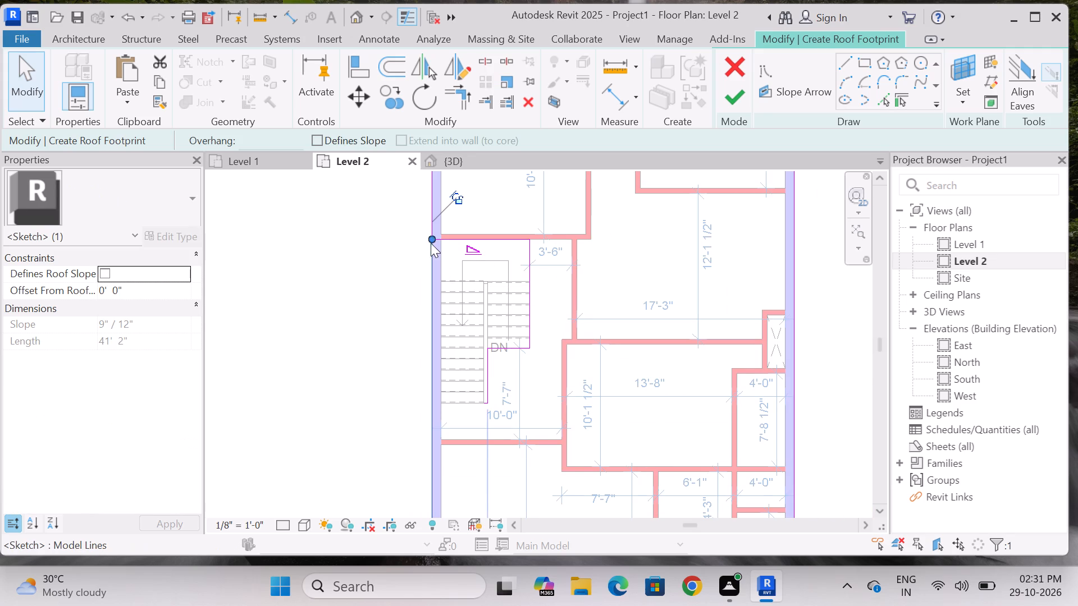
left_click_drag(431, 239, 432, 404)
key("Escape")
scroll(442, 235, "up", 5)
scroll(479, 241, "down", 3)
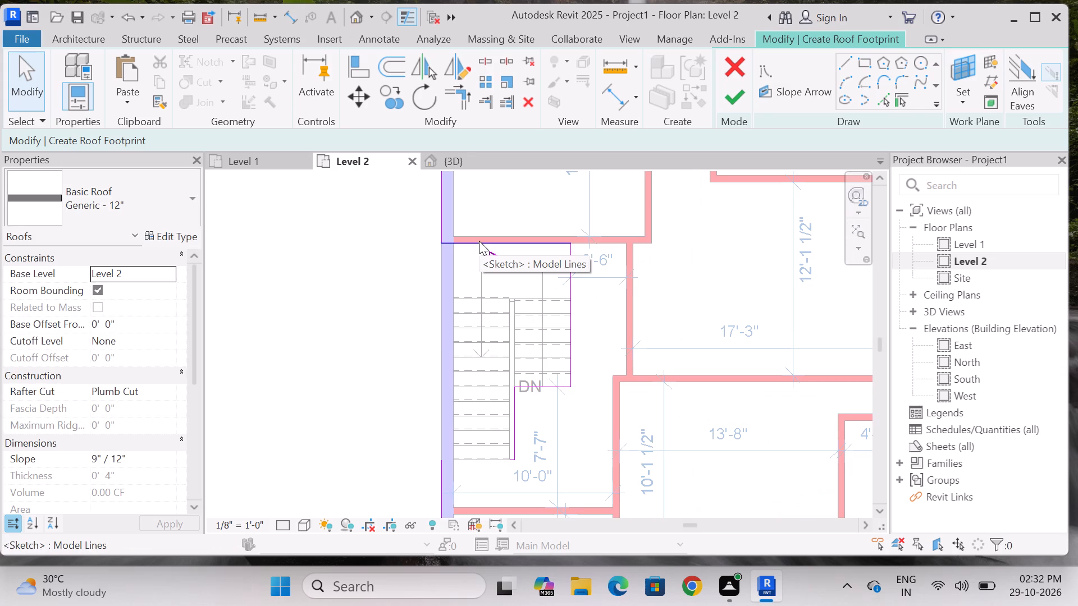
Draw a boundary line down the exterior wall's inner face to the stair's foot, plus a 9" segment across to the outer face.
left_click(851, 59)
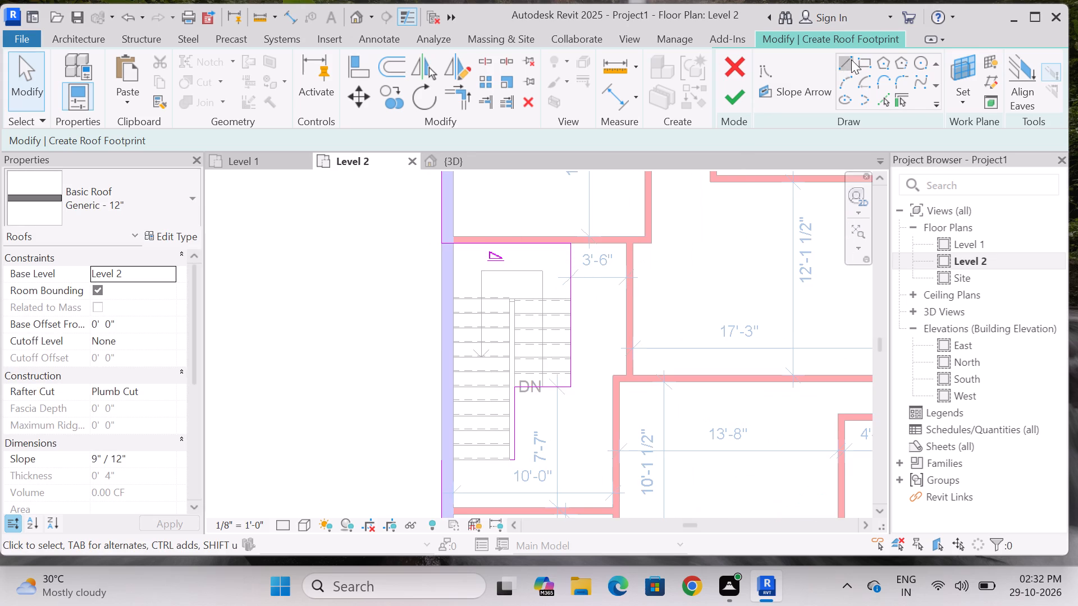
left_click(453, 246)
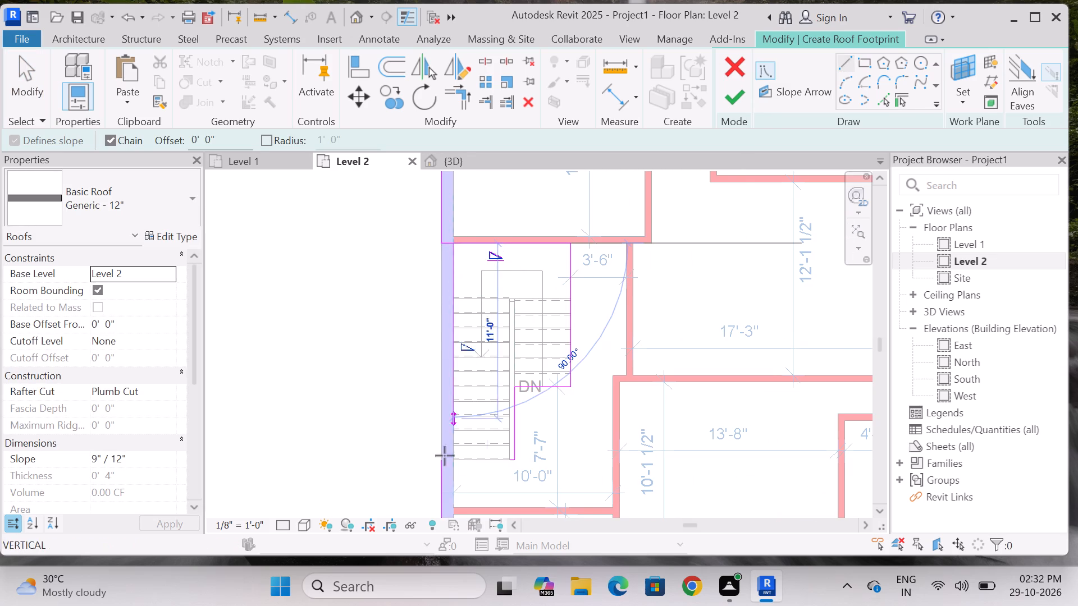
scroll(463, 509, "up", 8)
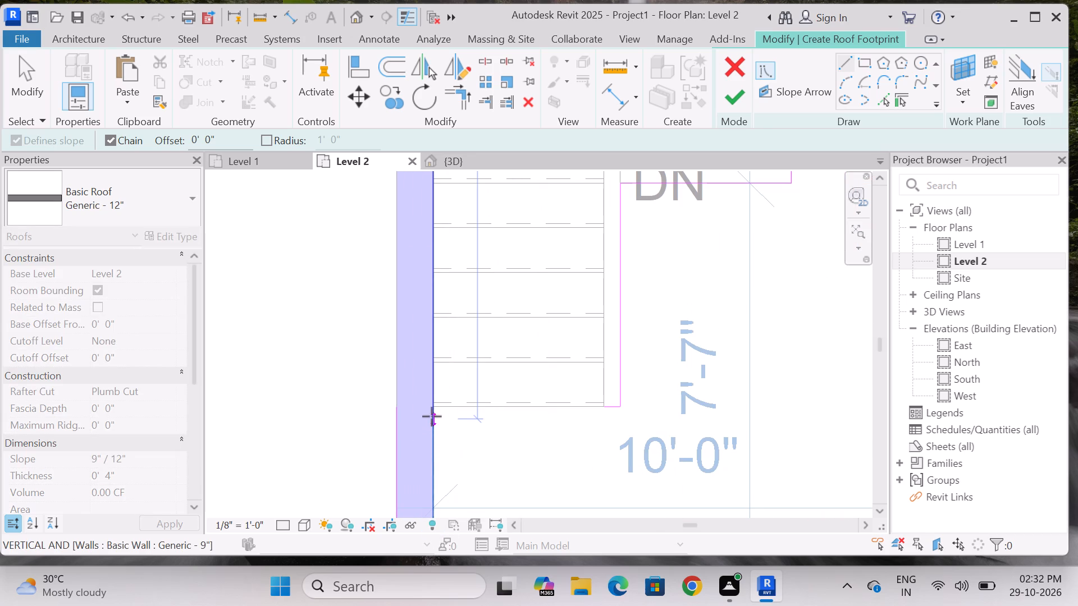
left_click(432, 411)
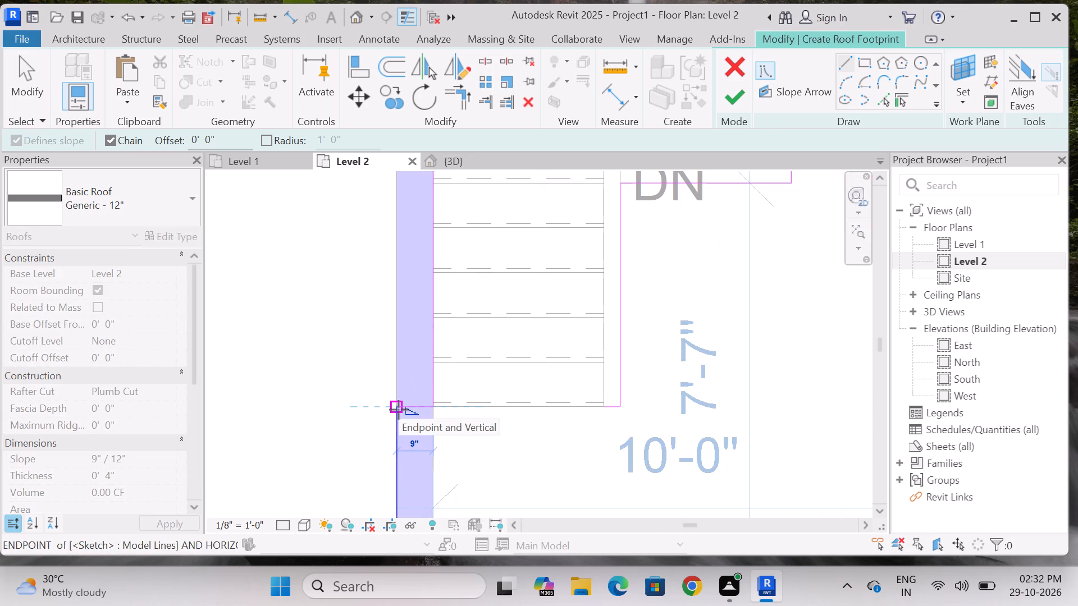
left_click(399, 410)
key("Escape")
key("Escape")
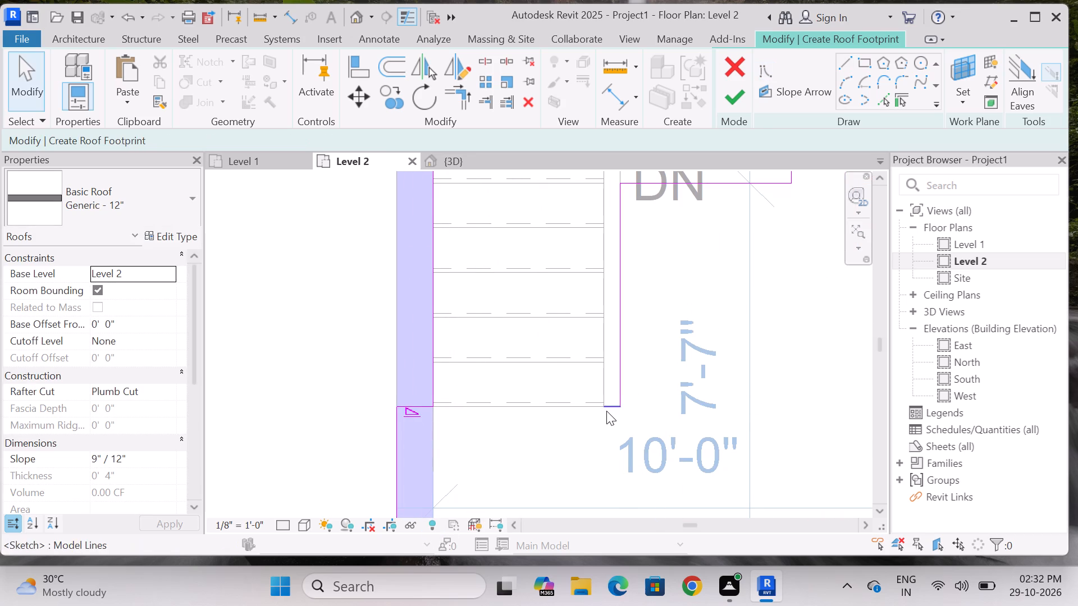
Extend the short boundary line at the stair's foot to the exterior wall's inner face.
left_click(606, 408)
left_click_drag(606, 406, 439, 407)
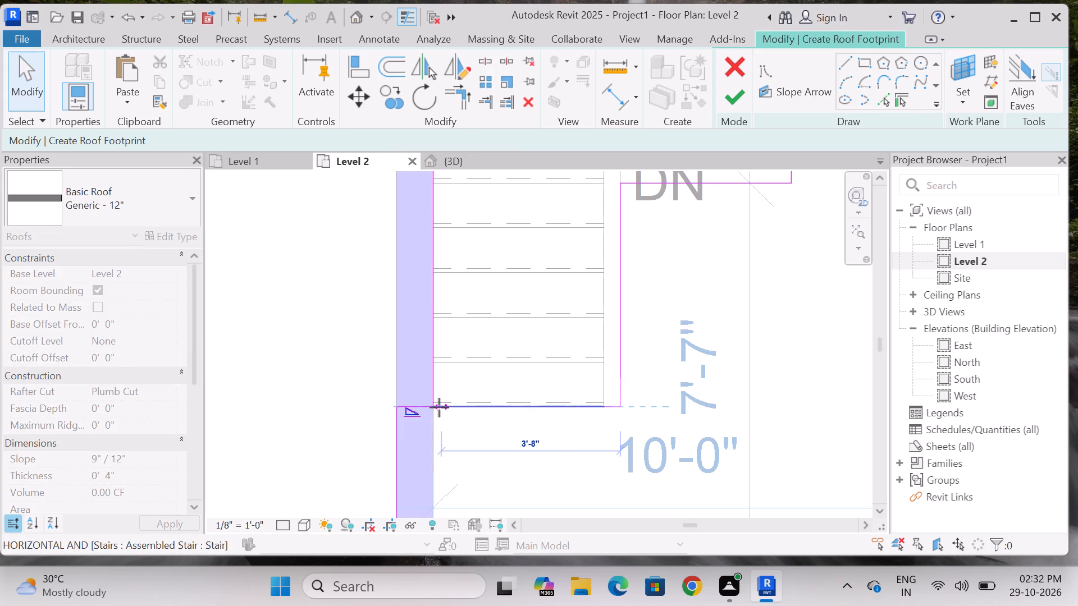
left_click_drag(439, 407, 428, 408)
key("Escape")
scroll(494, 439, "down", 9)
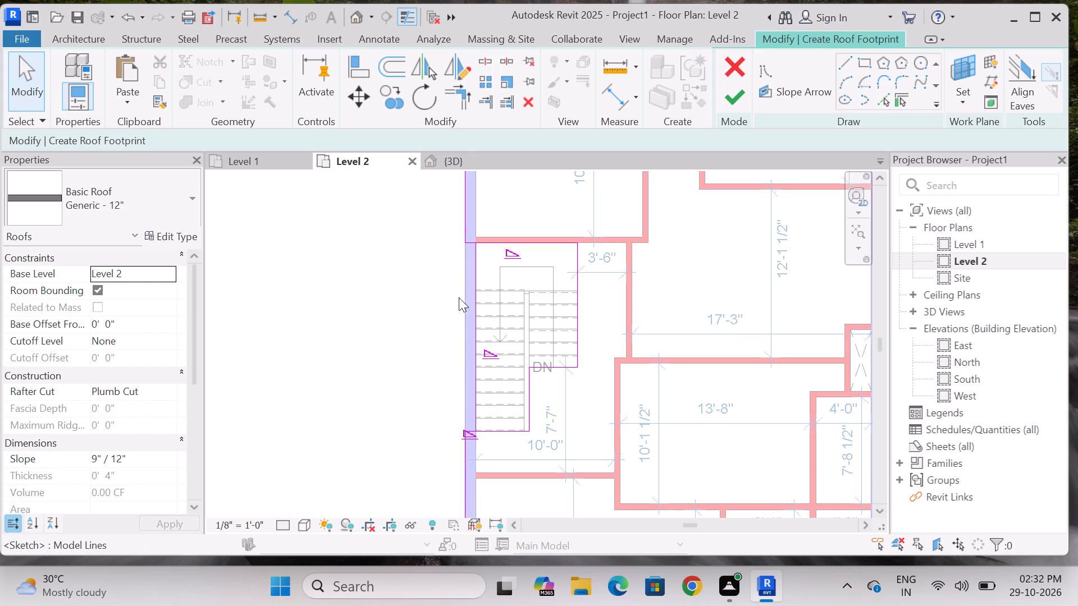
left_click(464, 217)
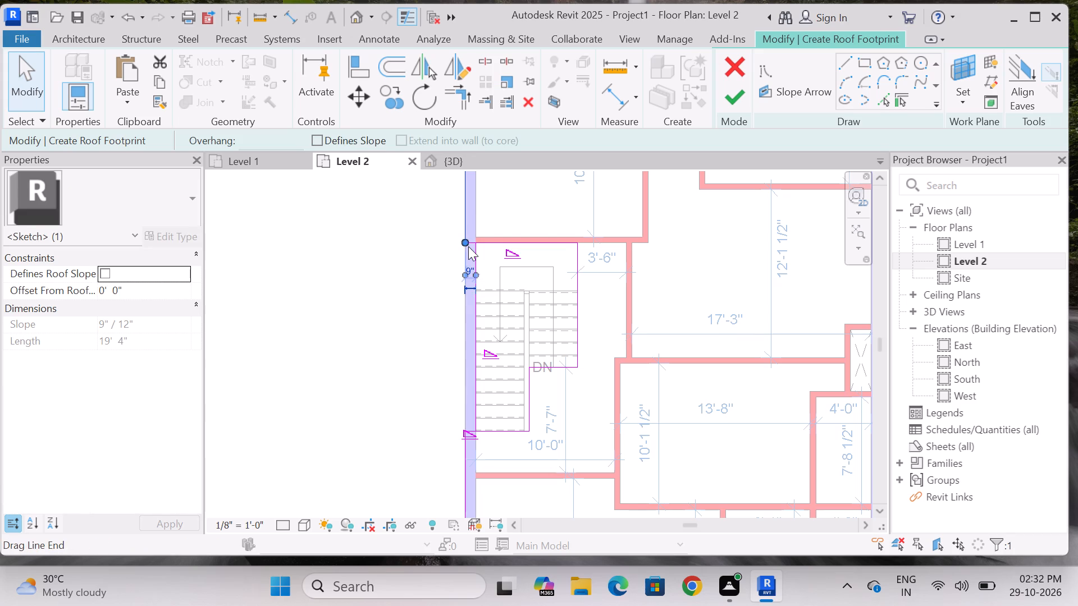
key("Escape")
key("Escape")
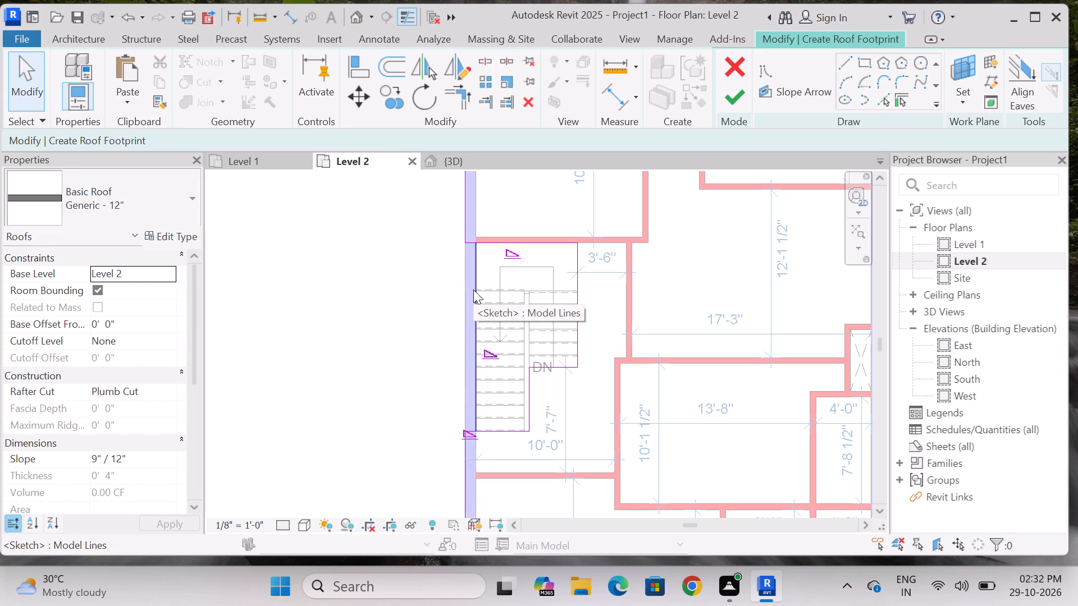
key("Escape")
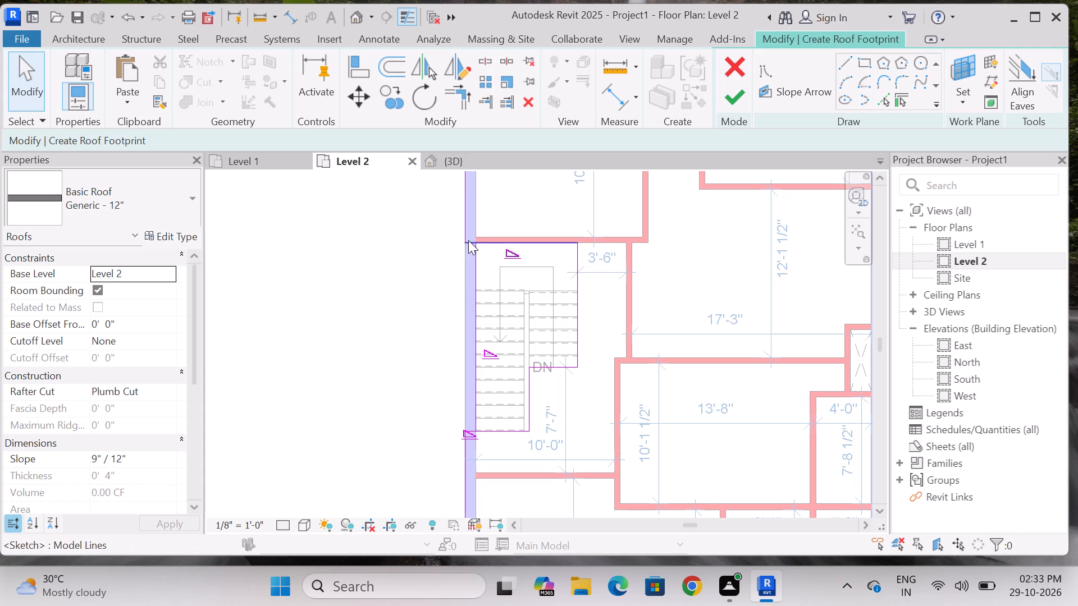
Shorten the cutout's upper boundary line so that it ends at the exterior wall's inner face.
scroll(468, 245, "up", 4)
left_click(468, 243)
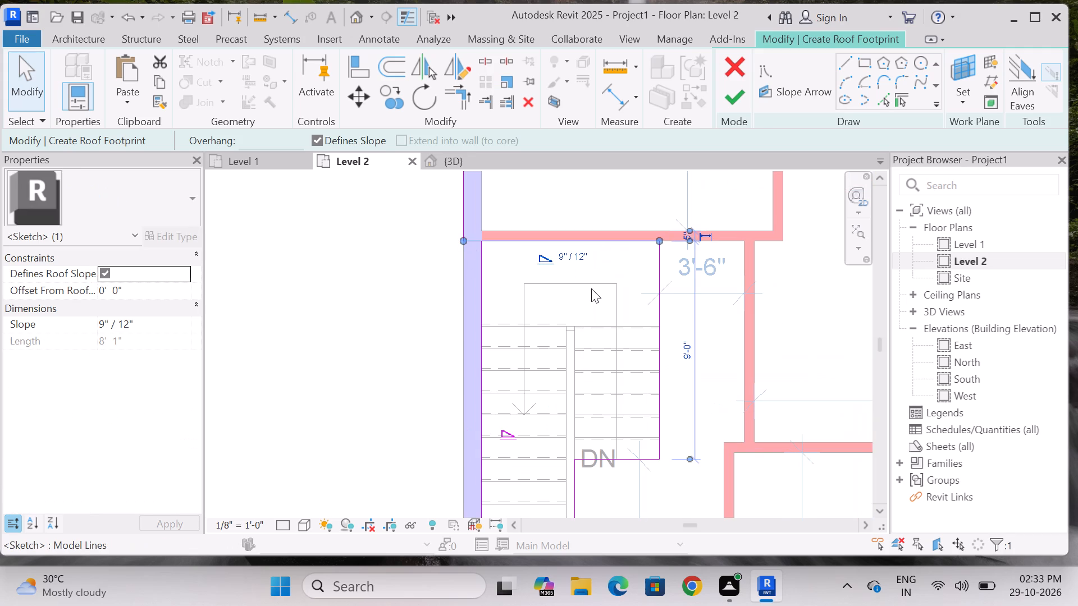
left_click_drag(463, 241, 484, 246)
key("Escape")
scroll(563, 236, "down", 4)
scroll(542, 455, "up", 2)
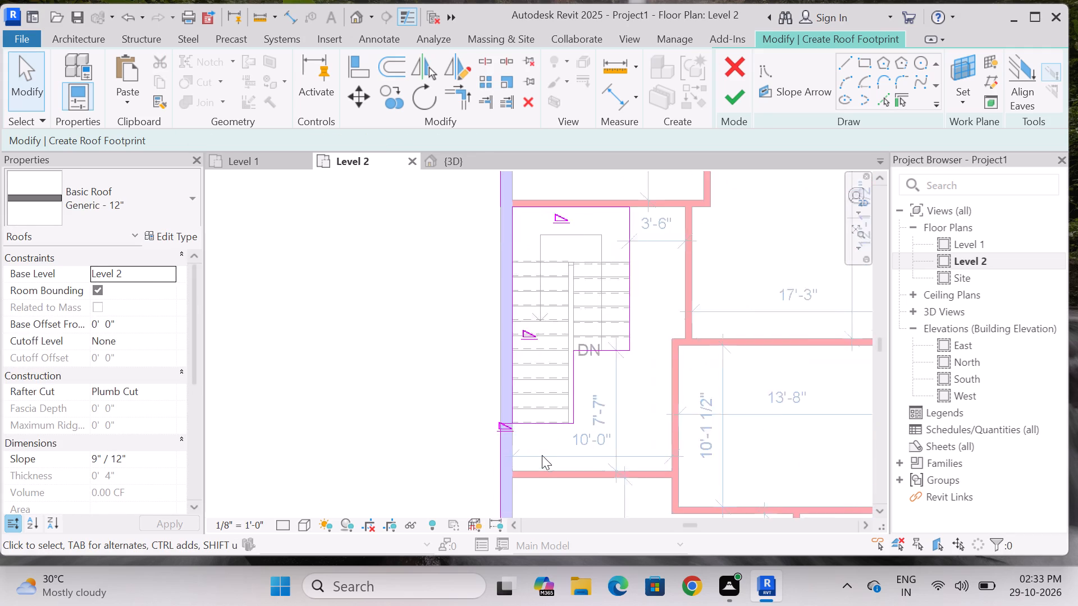
Delete the 9" boundary segment crossing the exterior wall at the foot of the stair.
scroll(542, 455, "up", 5)
left_click(504, 380)
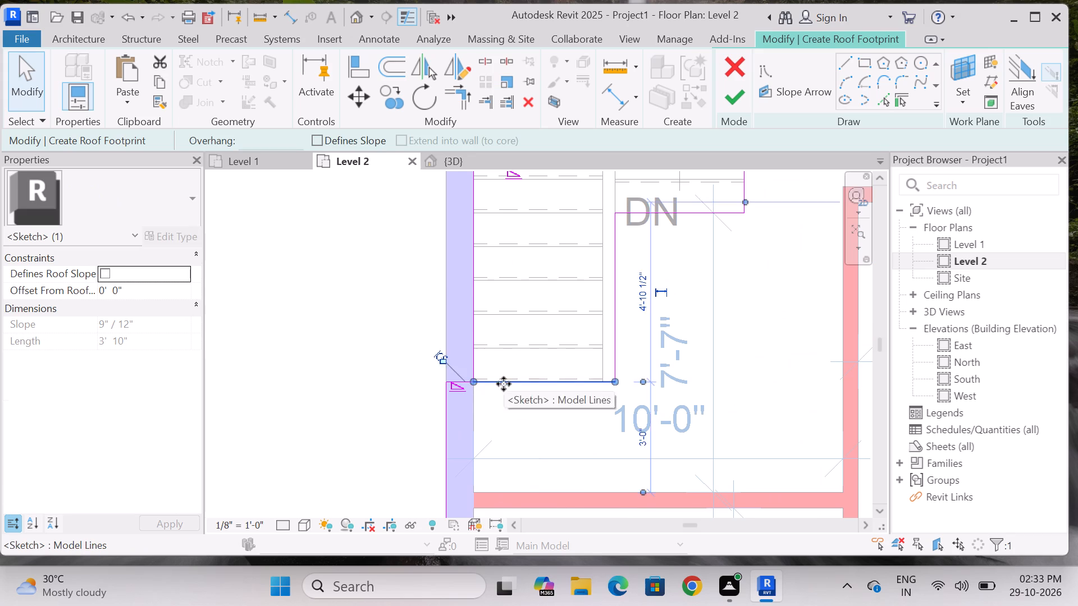
scroll(504, 384, "up", 3)
key("Escape")
left_click(433, 381)
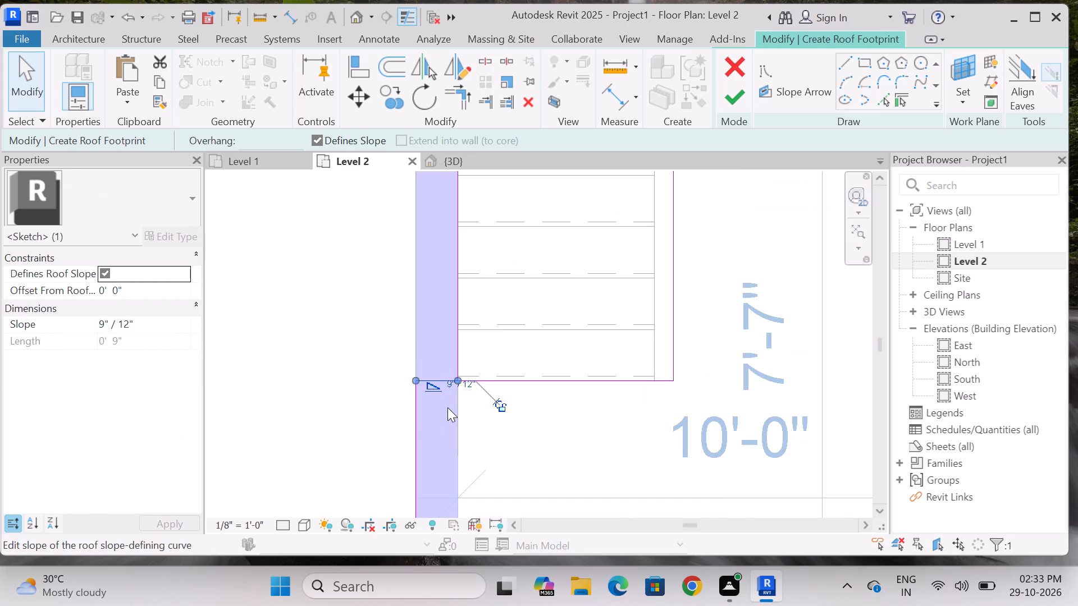
key("Delete")
scroll(436, 413, "down", 3)
Extend the lower roof boundary line on the exterior wall's outer face up past the stair to meet the upper outer-face line.
left_click(424, 414)
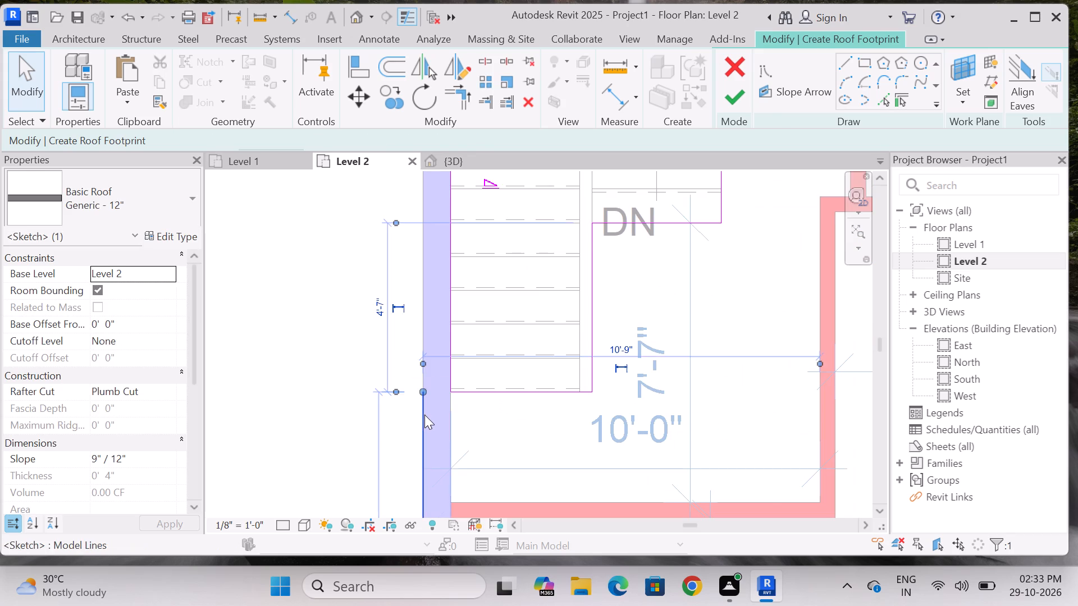
scroll(474, 439, "down", 5)
scroll(454, 368, "down", 3)
scroll(446, 310, "up", 1)
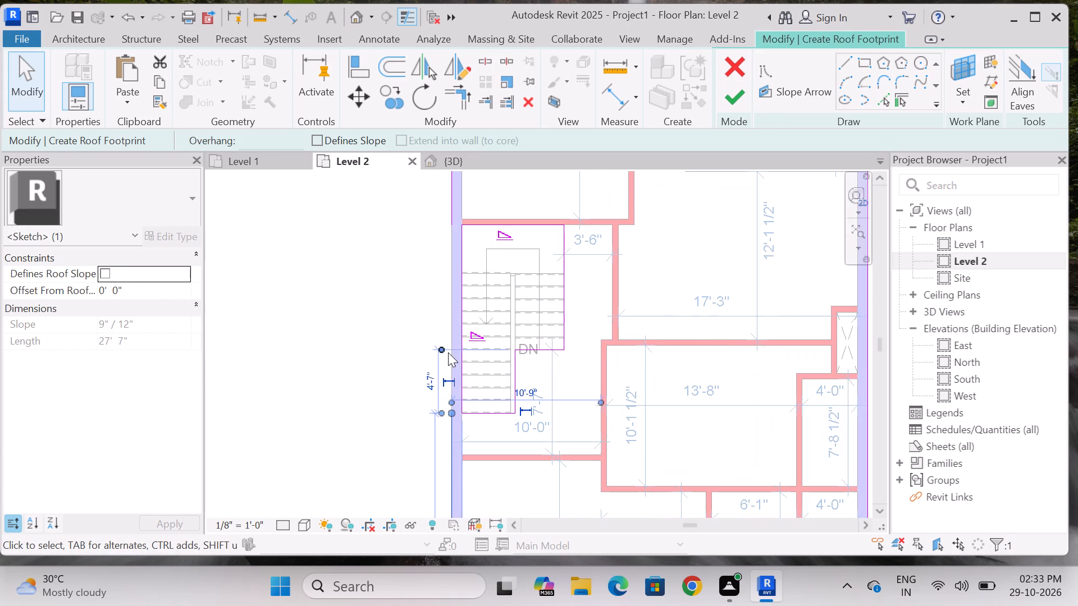
scroll(454, 411, "up", 3)
left_click_drag(450, 411, 455, 292)
scroll(523, 460, "down", 7)
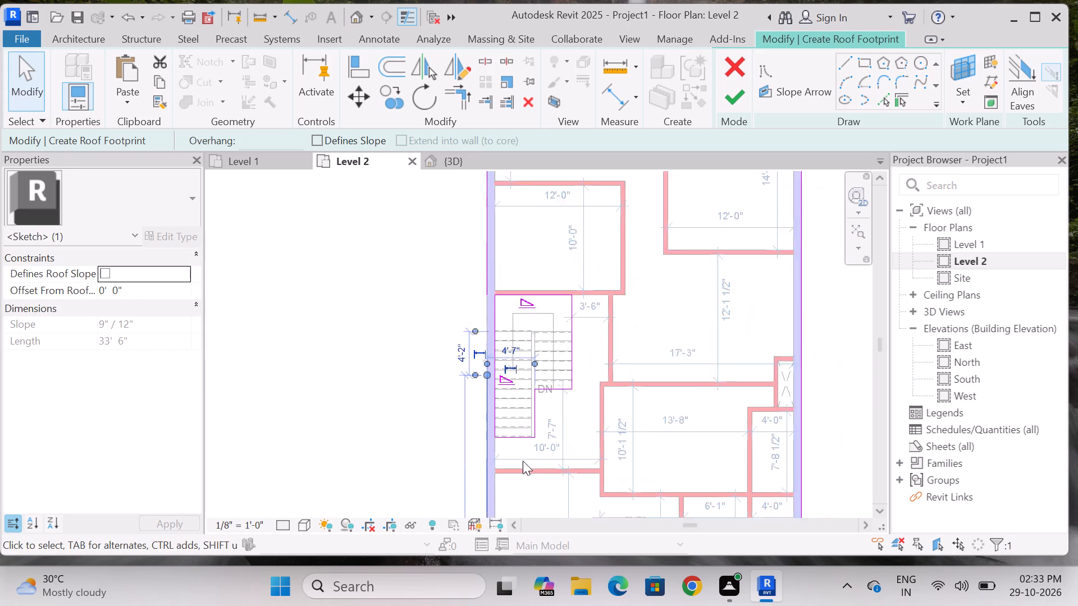
scroll(523, 461, "down", 1)
scroll(494, 373, "up", 8)
scroll(518, 333, "down", 5)
scroll(522, 412, "up", 6)
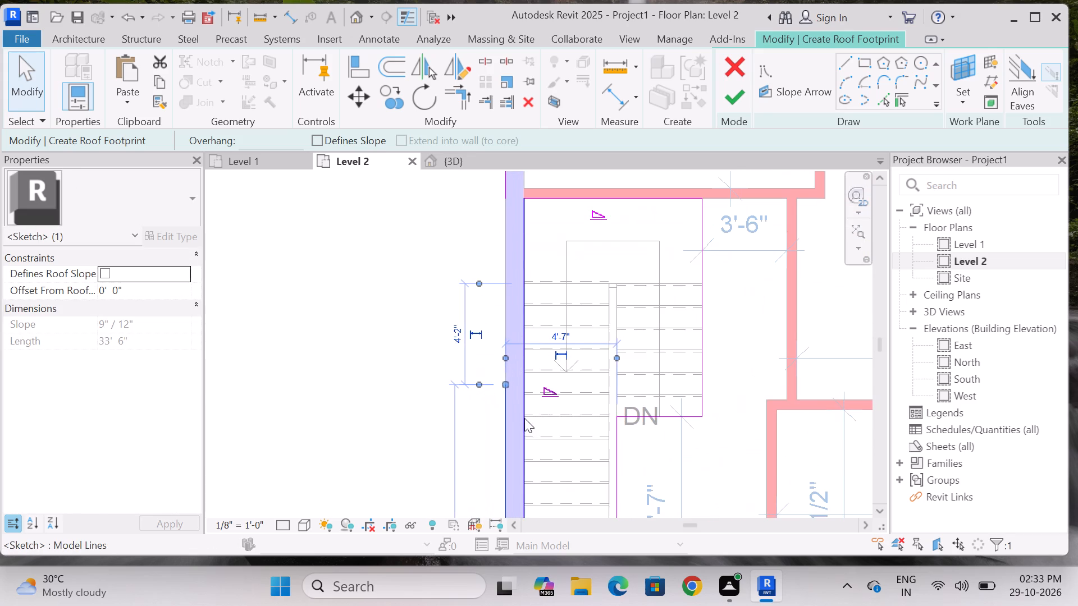
left_click_drag(503, 380, 509, 199)
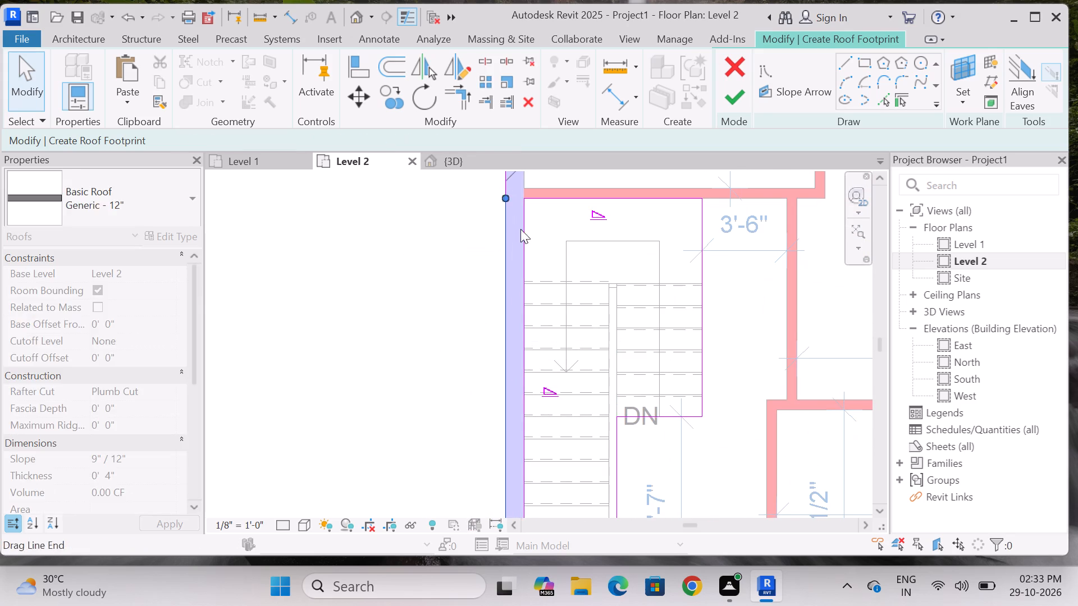
key("Escape")
Turn off Defines Slope for the stair cutout's upper boundary line and its line along the exterior wall's inner face.
scroll(614, 330, "down", 12)
scroll(618, 337, "up", 2)
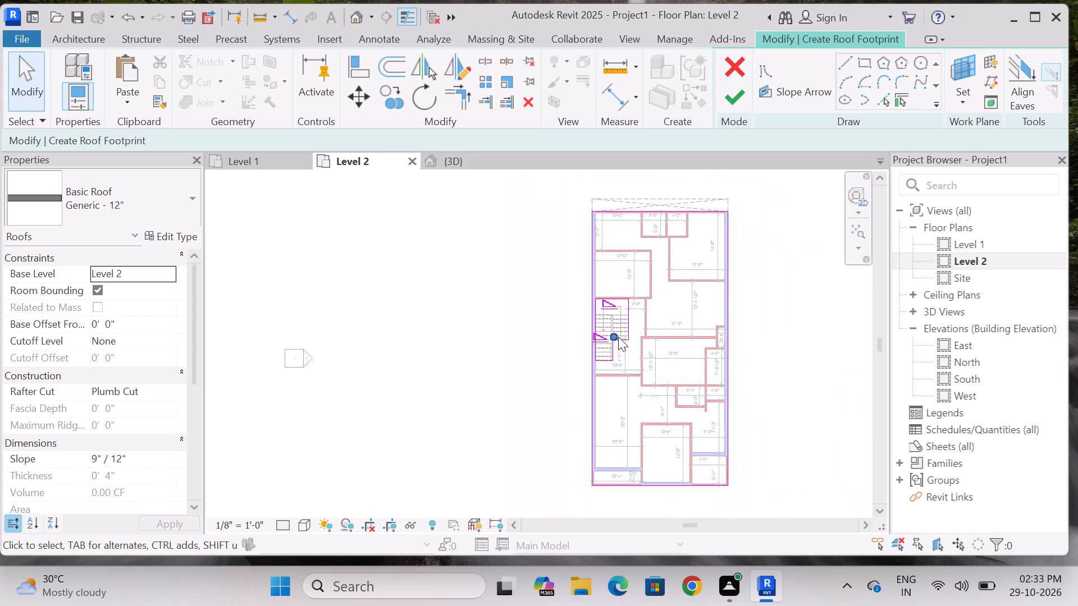
scroll(618, 337, "up", 4)
left_click_drag(529, 218, 724, 472)
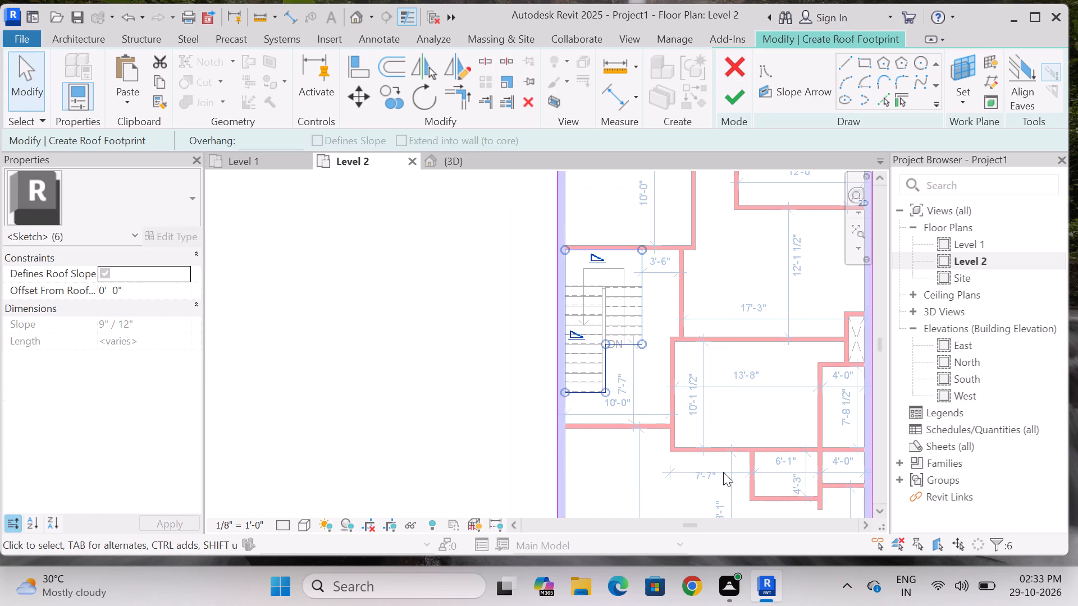
key("Escape")
left_click(603, 250)
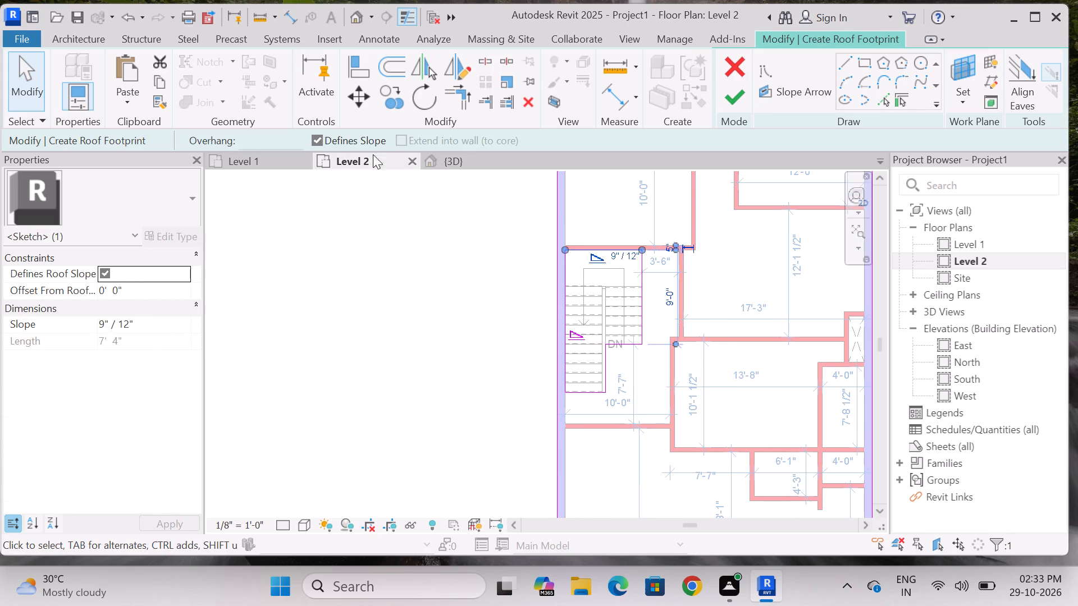
left_click(318, 141)
left_click(444, 302)
left_click(567, 341)
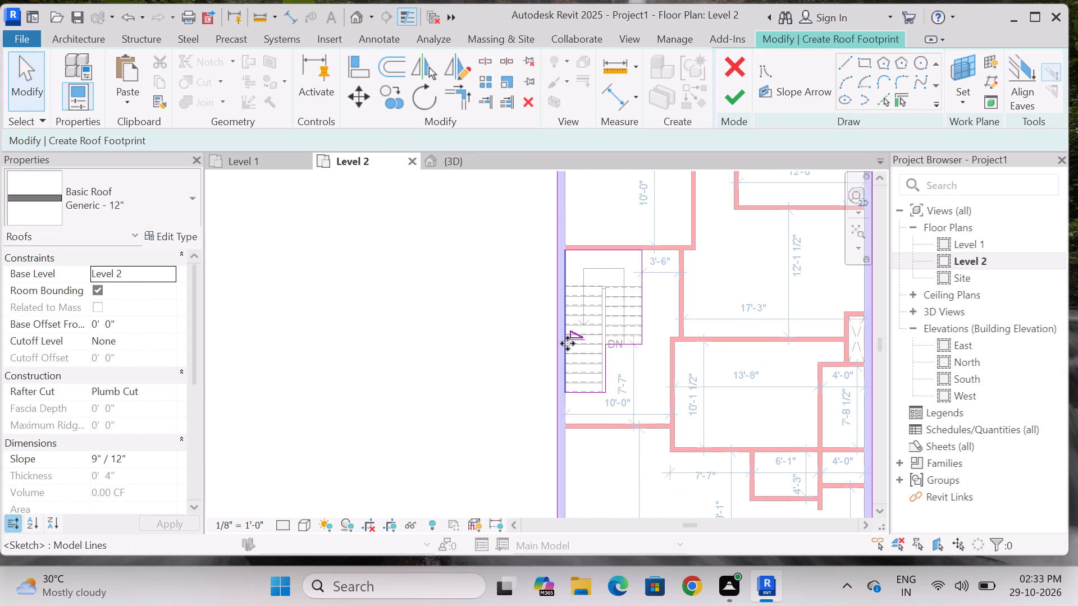
left_click(315, 139)
left_click(457, 337)
Finish the footprint sketch to create the flat Level 2 roof with the stair cutout.
scroll(450, 324, "down", 1)
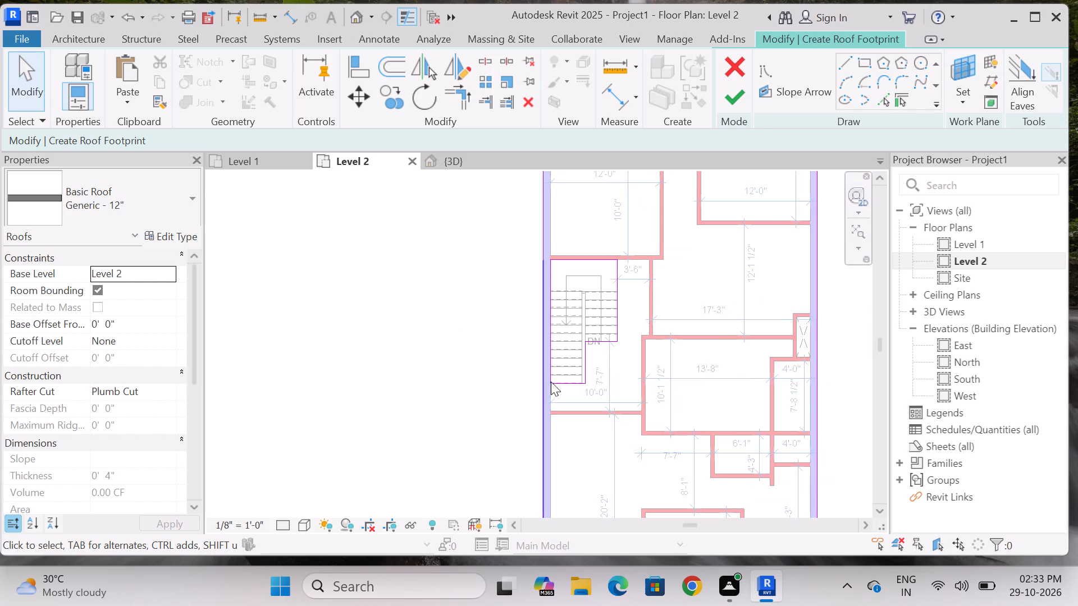
scroll(565, 377, "up", 7)
scroll(533, 426, "down", 4)
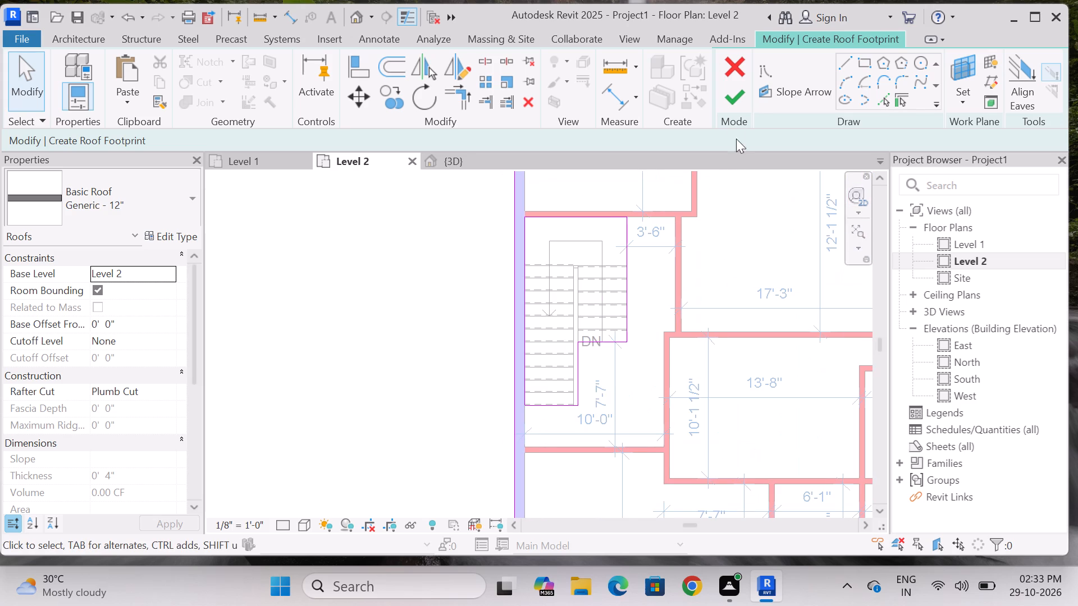
left_click(734, 95)
left_click(673, 293)
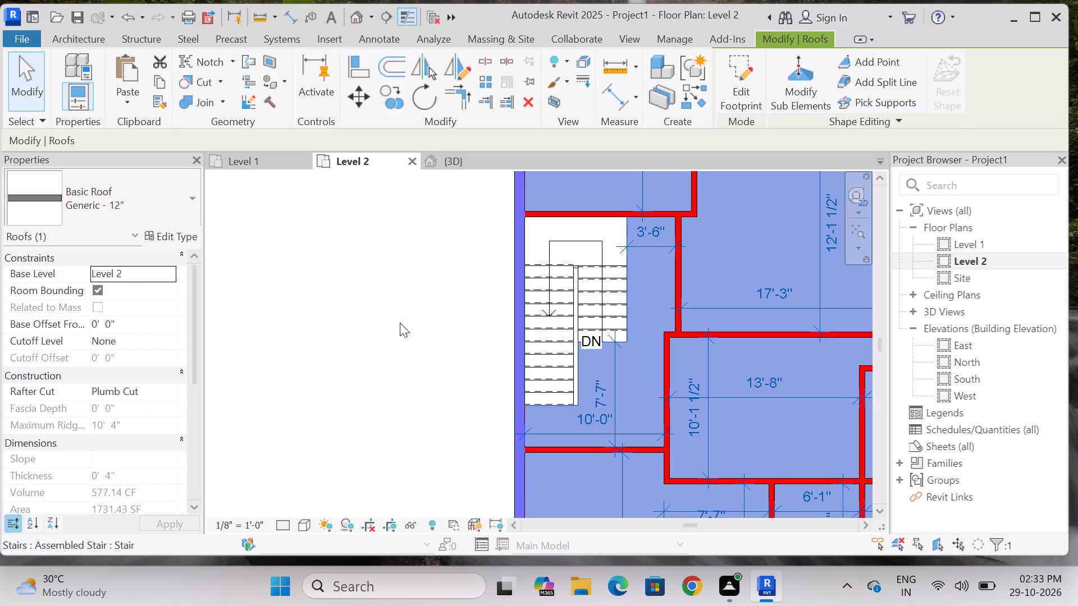
left_click(399, 322)
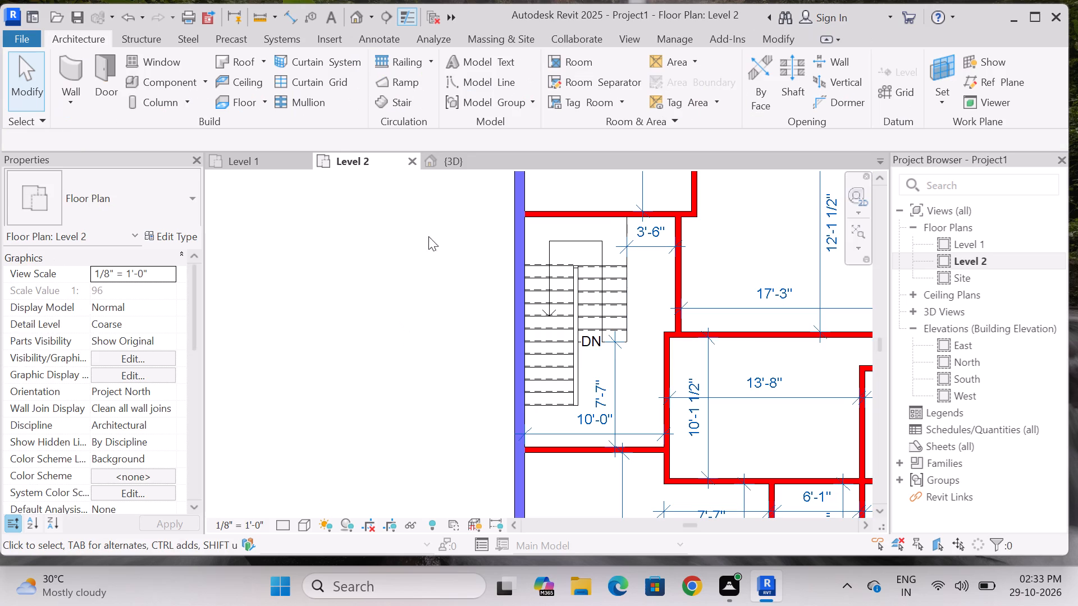
Examine the roof slab and its stair opening in the 3D view from above and from several sides.
left_click(444, 162)
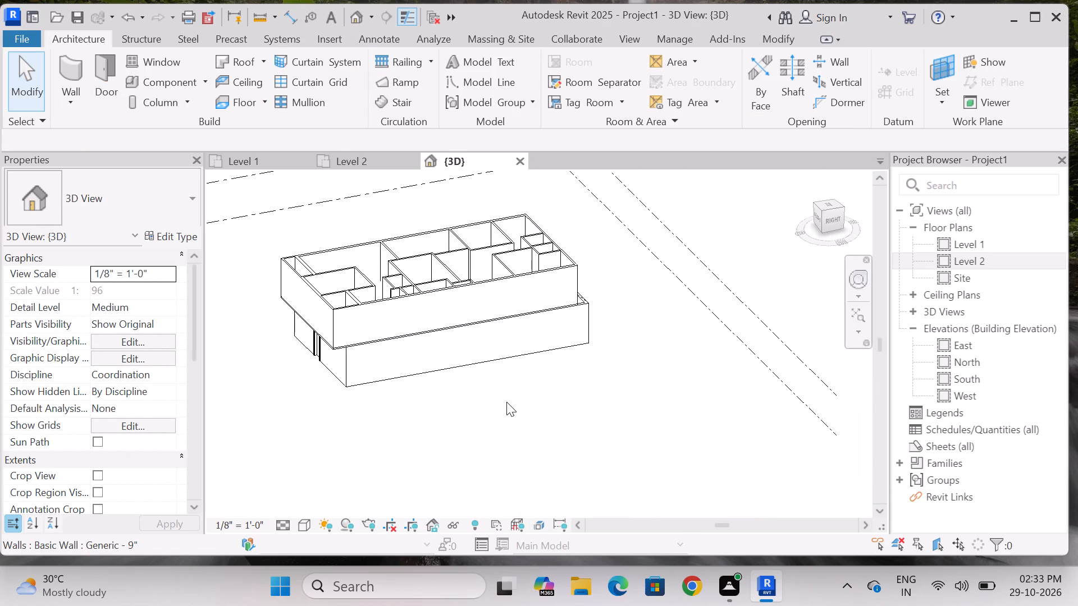
middle_click_drag(504, 403, 445, 493, "shift")
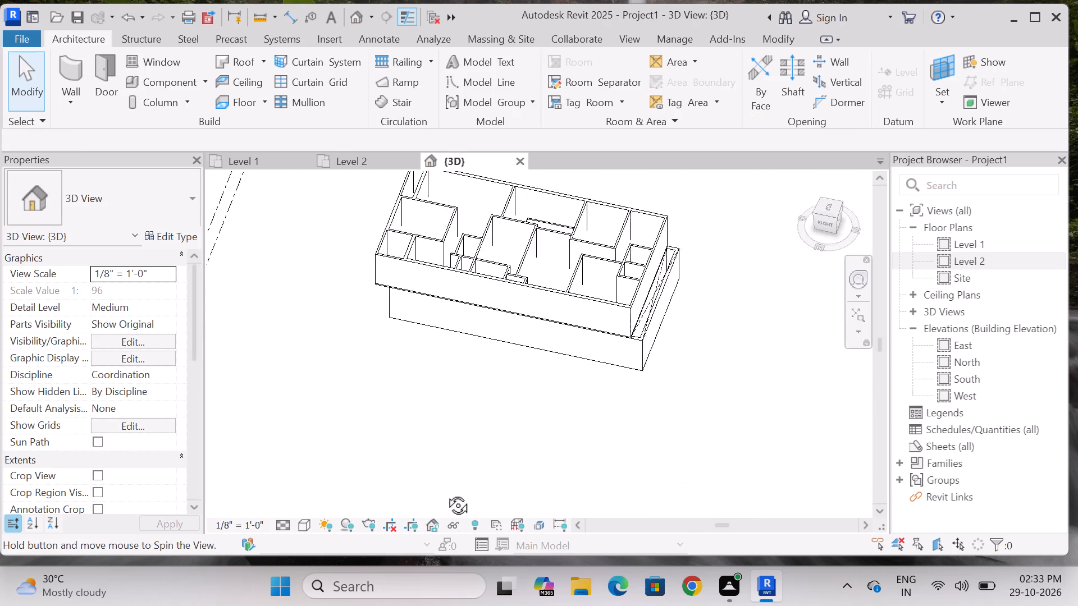
middle_click_drag(445, 493, 565, 527, "shift")
scroll(565, 410, "down", 2)
middle_click_drag(556, 449, 624, 459, "shift")
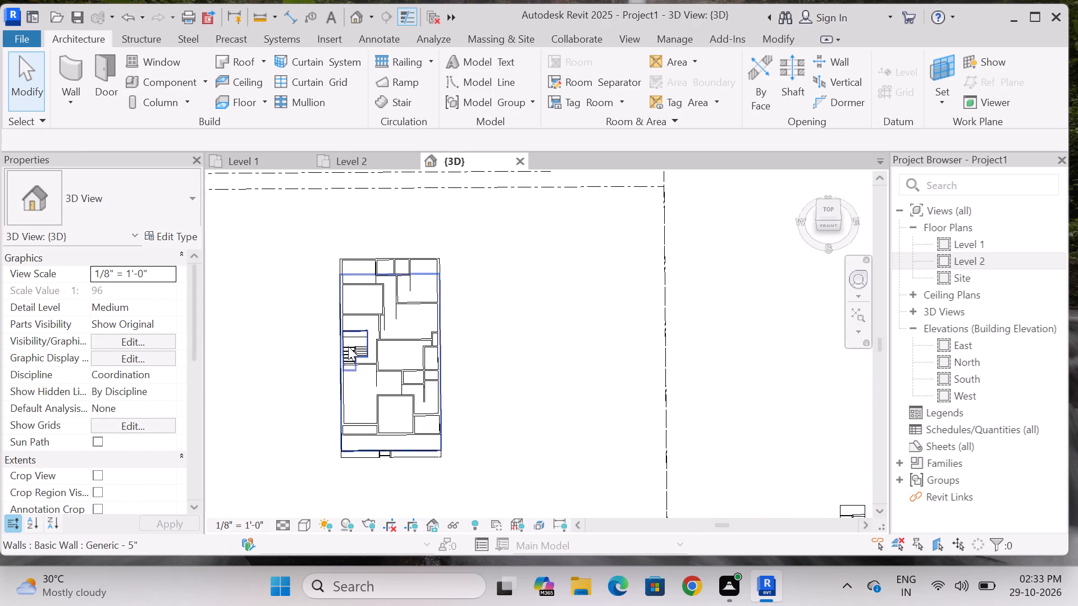
scroll(345, 341, "up", 8)
middle_click_drag(271, 400, 222, 378, "shift")
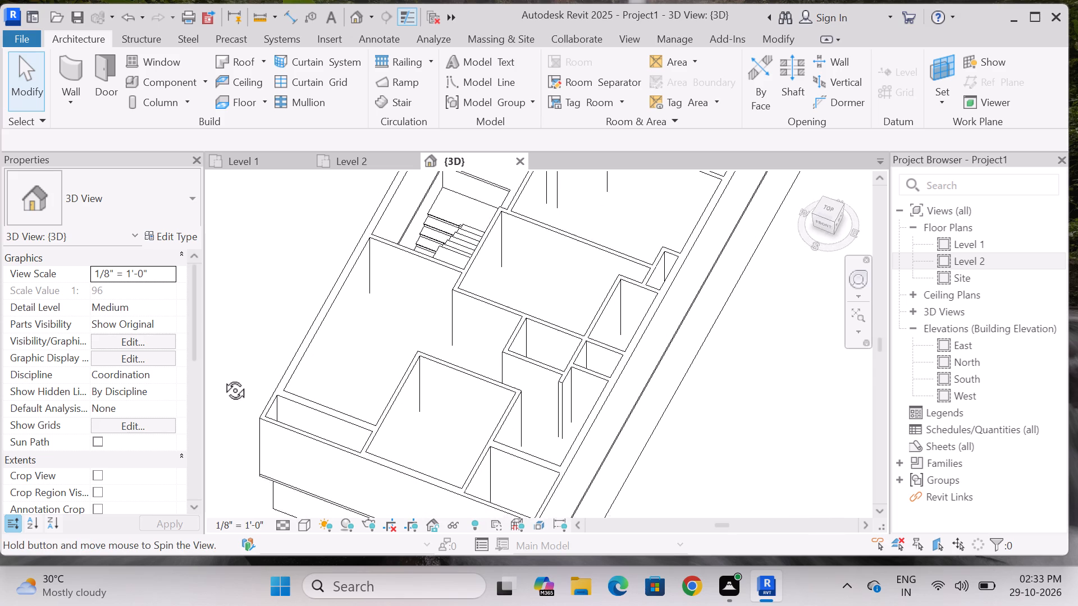
middle_click_drag(222, 378, 275, 476, "shift")
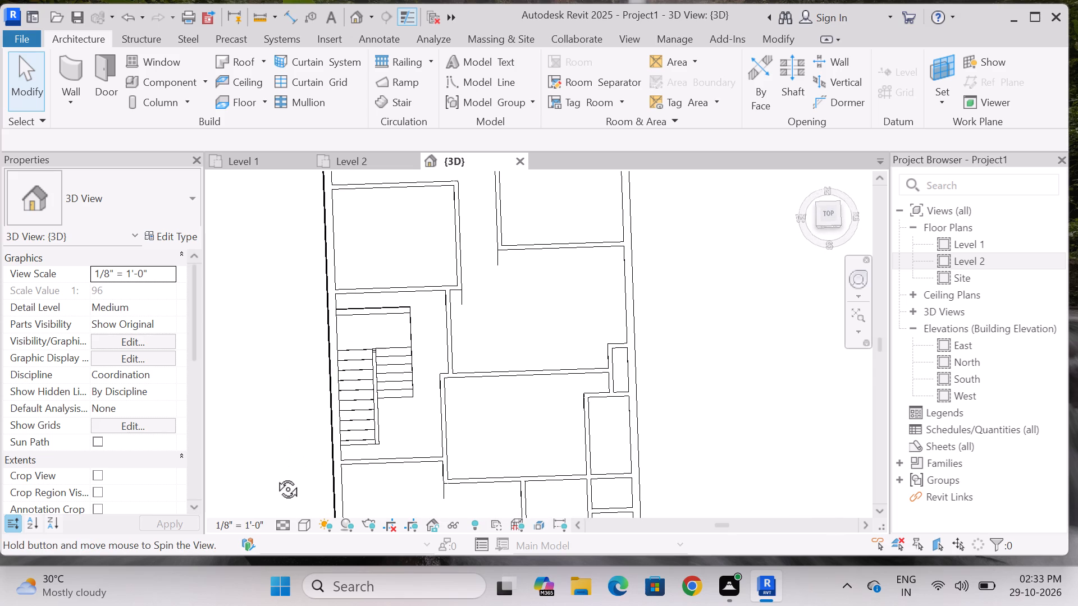
middle_click_drag(275, 476, 222, 446, "shift")
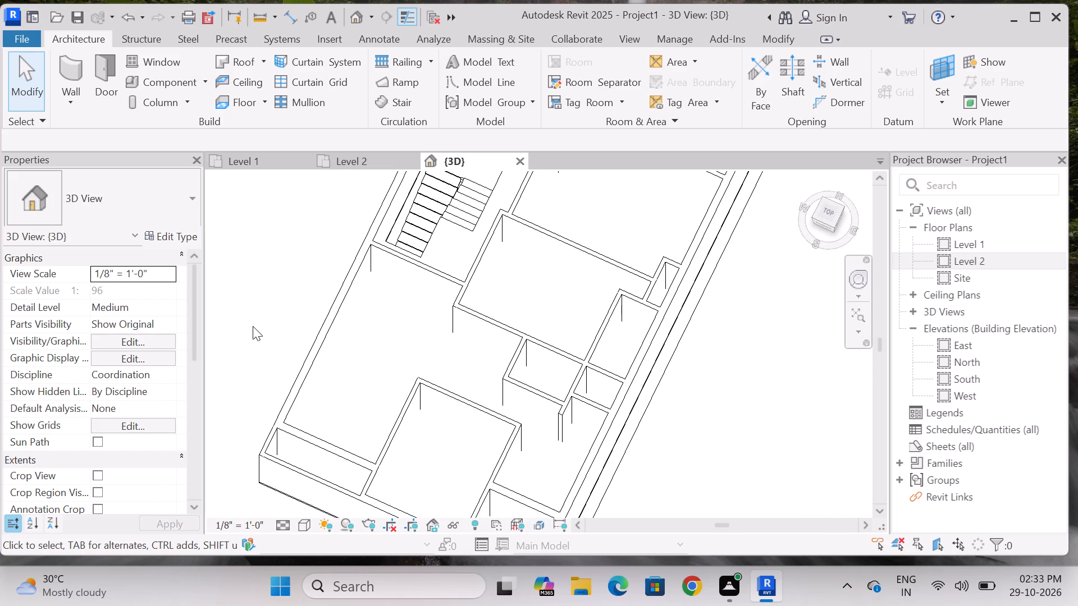
scroll(253, 326, "down", 4)
middle_click_drag(239, 331, 189, 241, "shift")
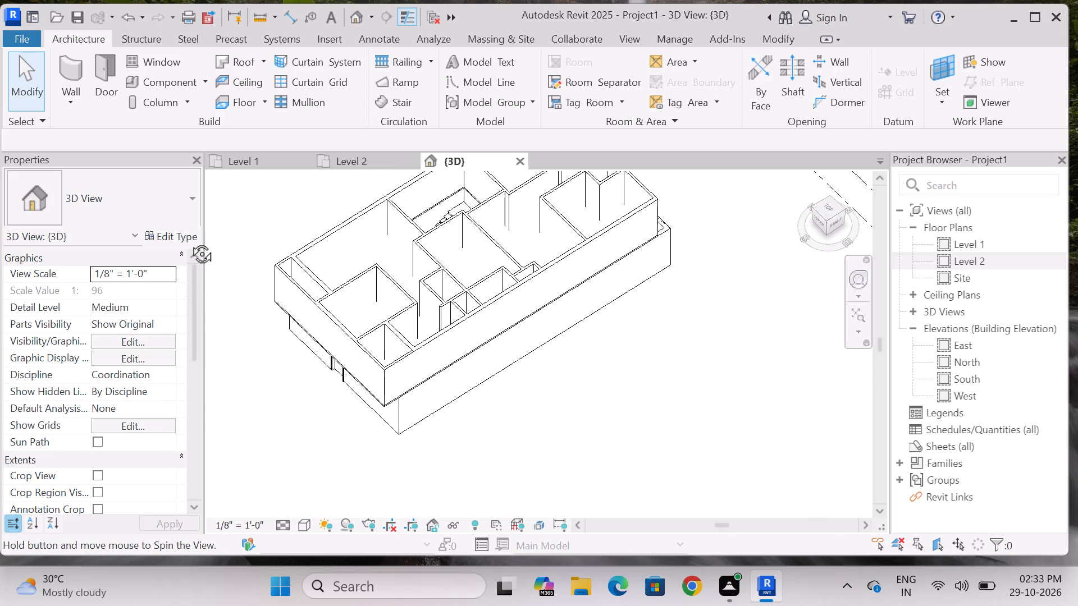
middle_click_drag(189, 241, 232, 307, "shift")
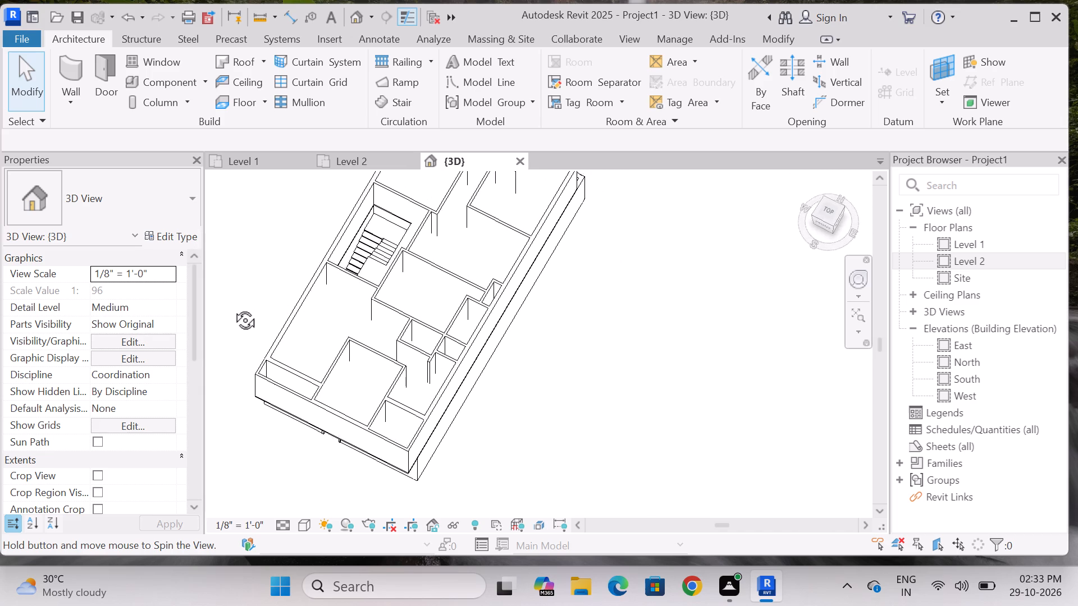
middle_click_drag(232, 307, 238, 322, "shift")
scroll(240, 321, "down", 4)
middle_click_drag(413, 417, 543, 228, "shift")
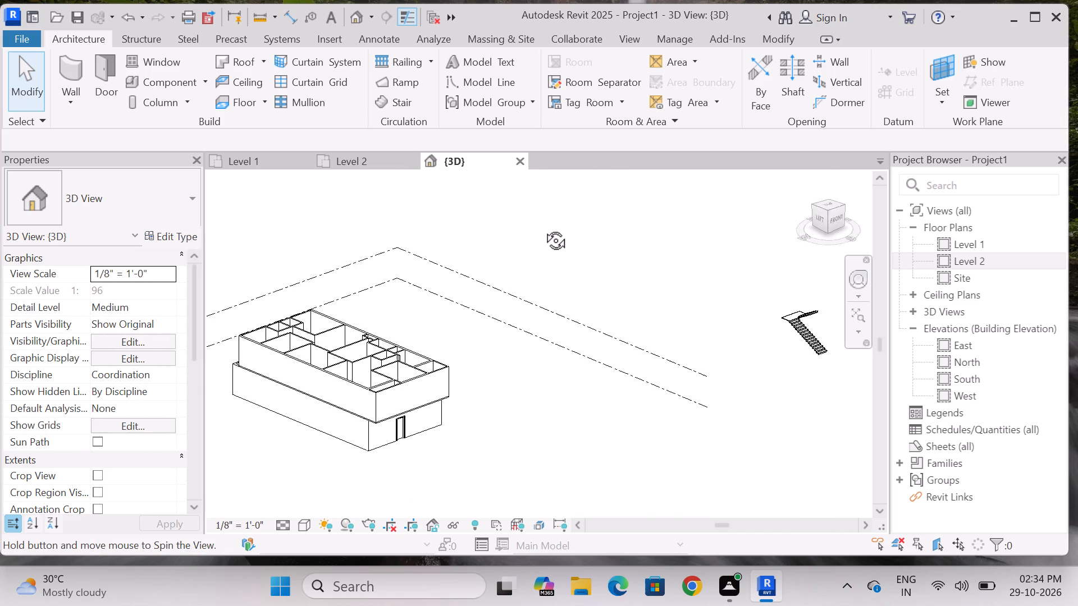
middle_click_drag(543, 228, 540, 216, "shift")
middle_click_drag(453, 470, 483, 453, "shift")
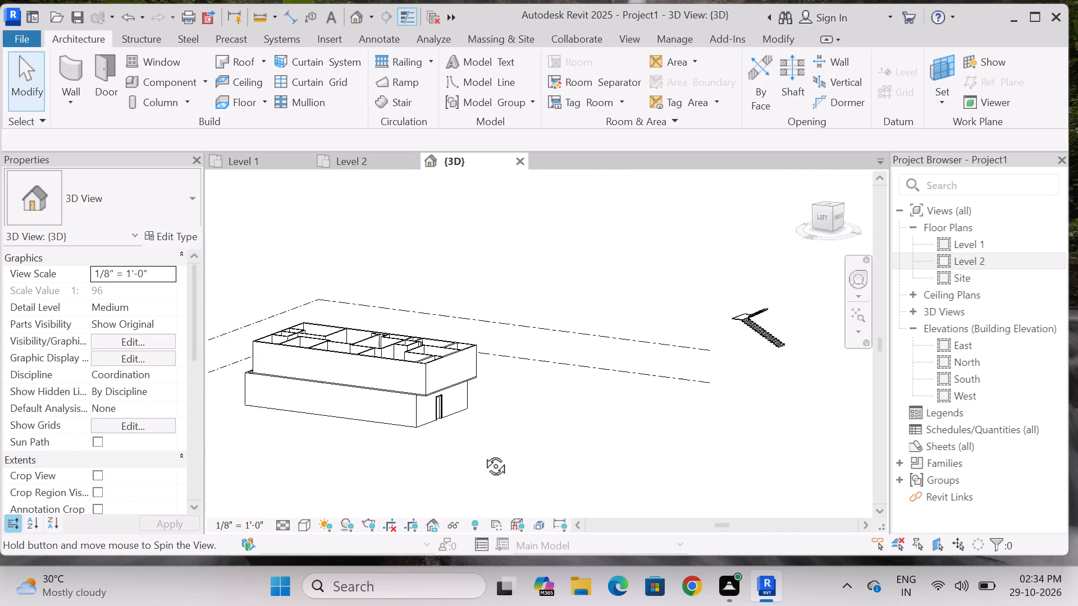
middle_click_drag(483, 453, 377, 442, "shift")
Return to the Level 2 floor plan and review the whole layout around the stair.
double_click(984, 263)
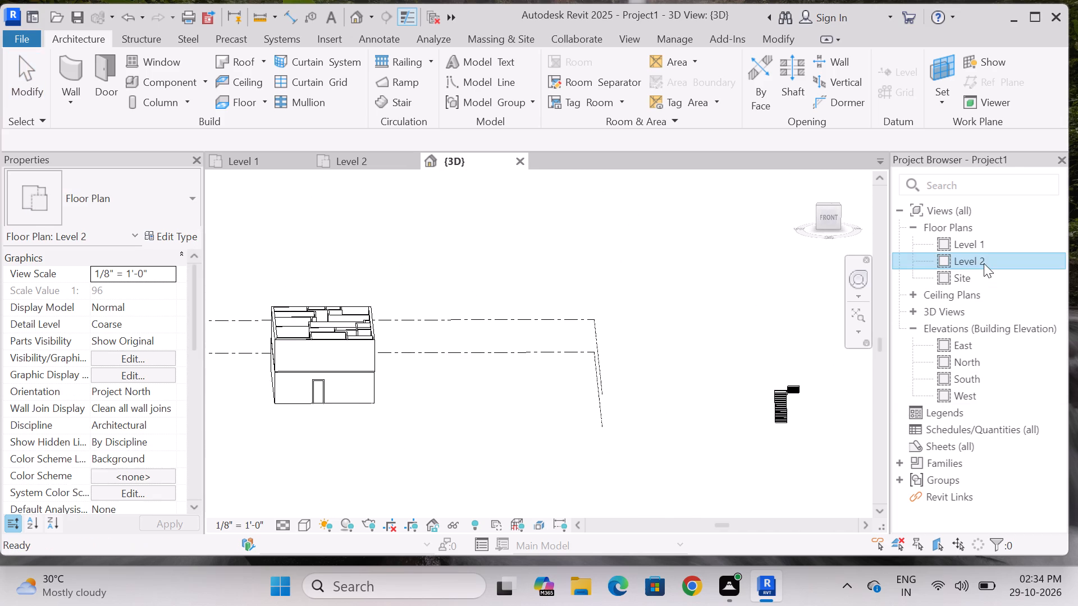
scroll(478, 320, "down", 1)
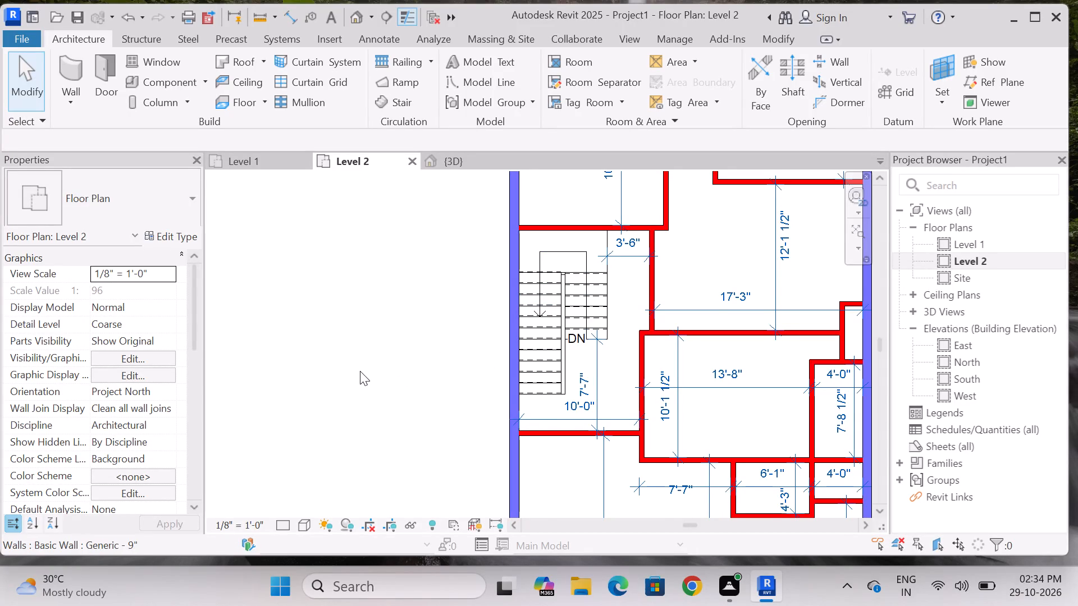
scroll(360, 371, "down", 8)
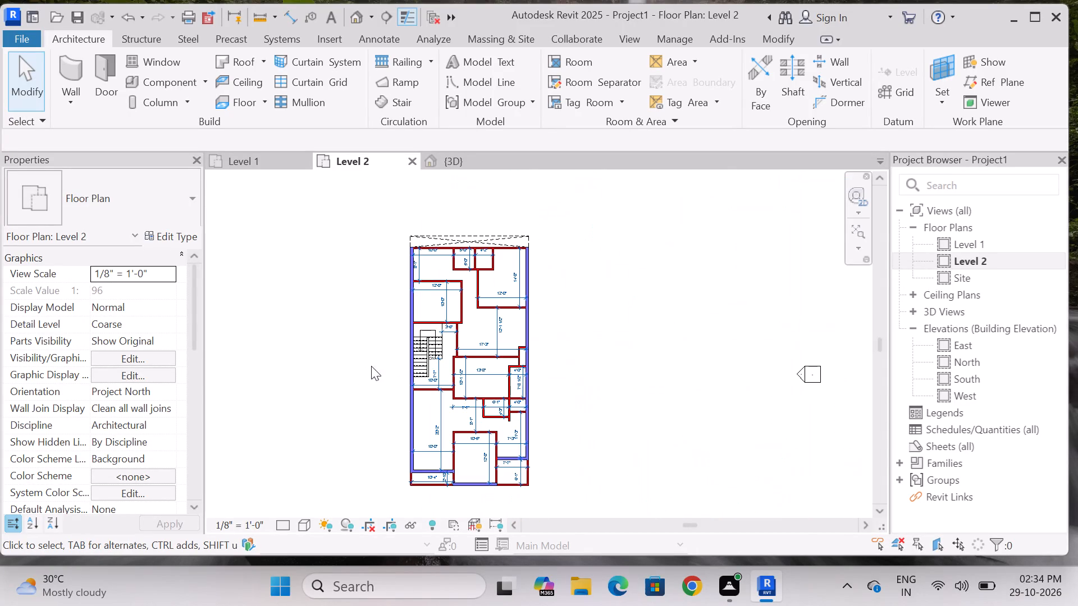
scroll(560, 410, "up", 3)
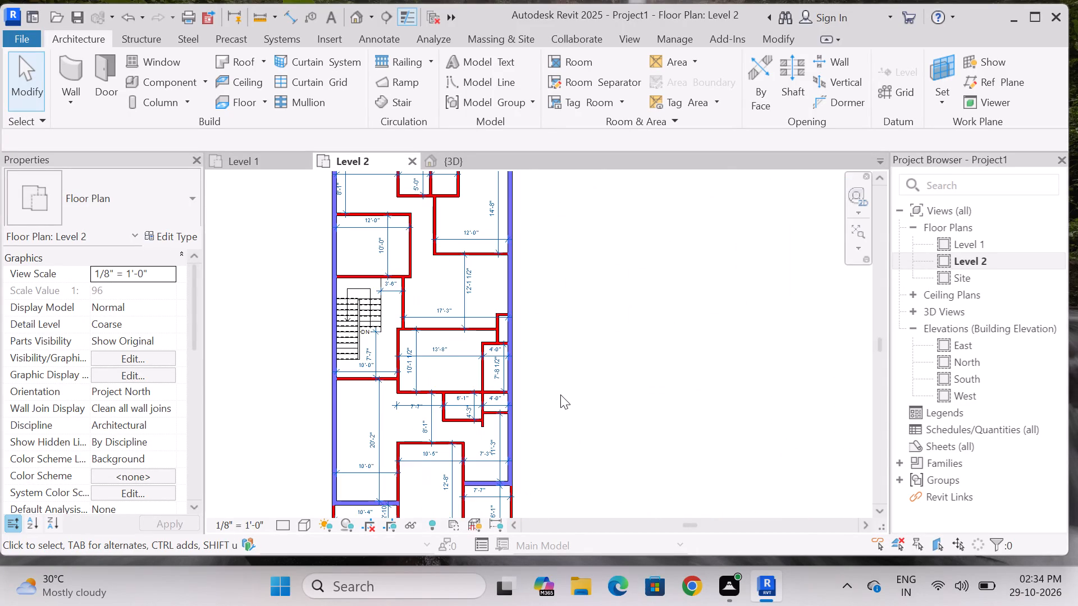
scroll(560, 394, "down", 3)
scroll(578, 431, "up", 3)
scroll(600, 315, "down", 4)
scroll(589, 365, "up", 4)
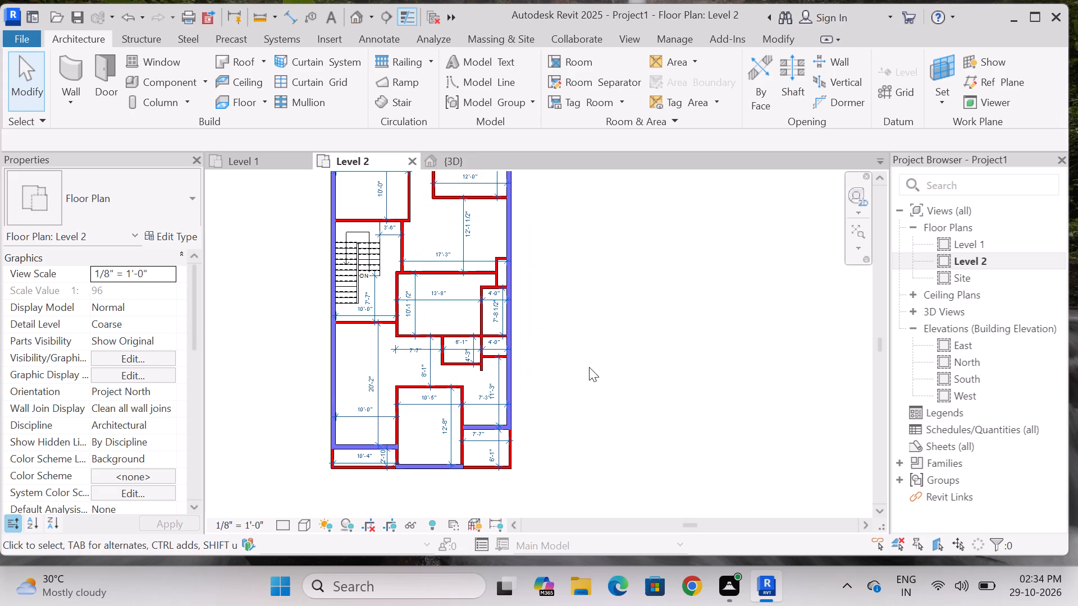
scroll(588, 378, "down", 3)
scroll(432, 296, "up", 3)
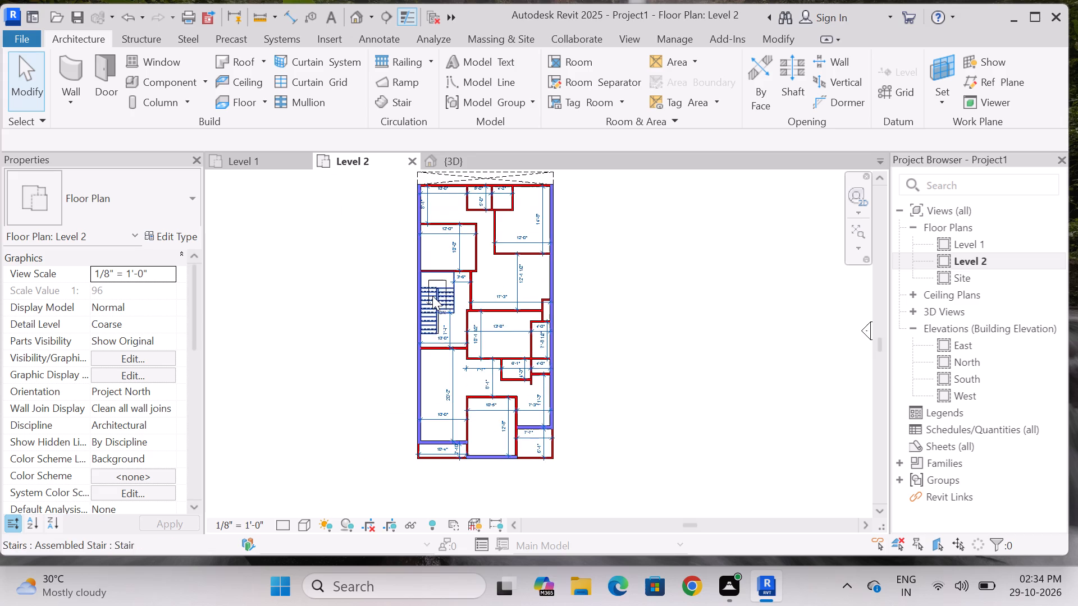
scroll(599, 296, "down", 3)
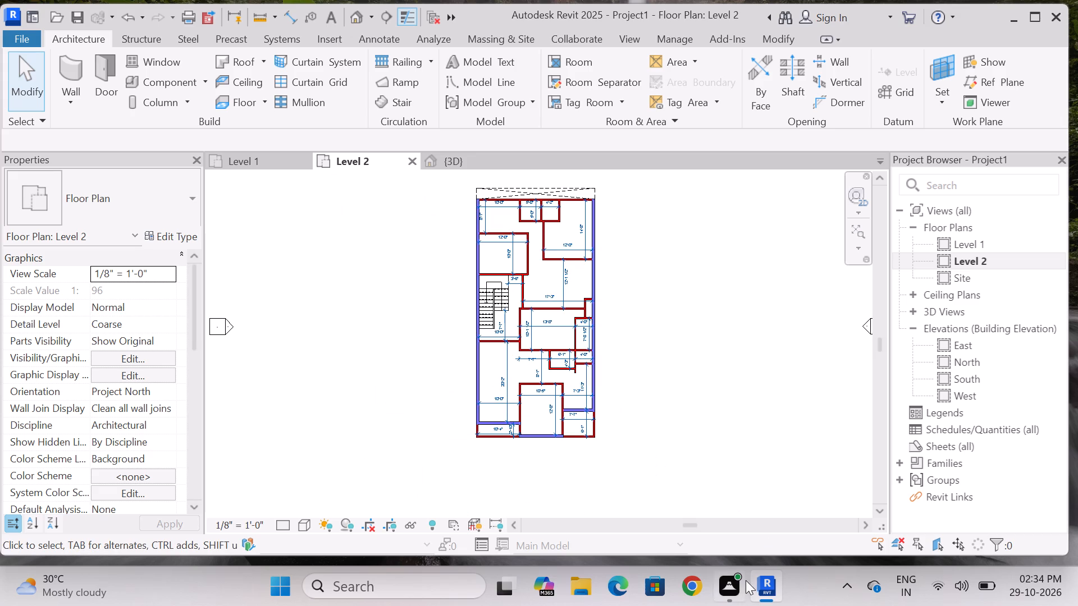
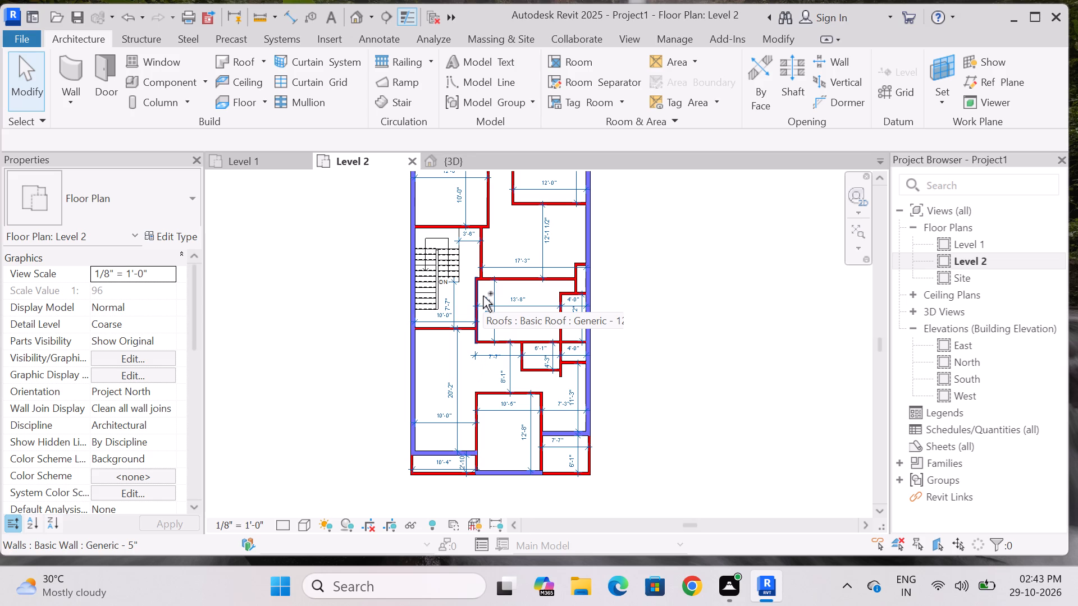
Examine the Level 2 plan around the stair, the interior rooms and the small shafts along the exterior wall.
scroll(479, 304, "up", 5, "ctrl")
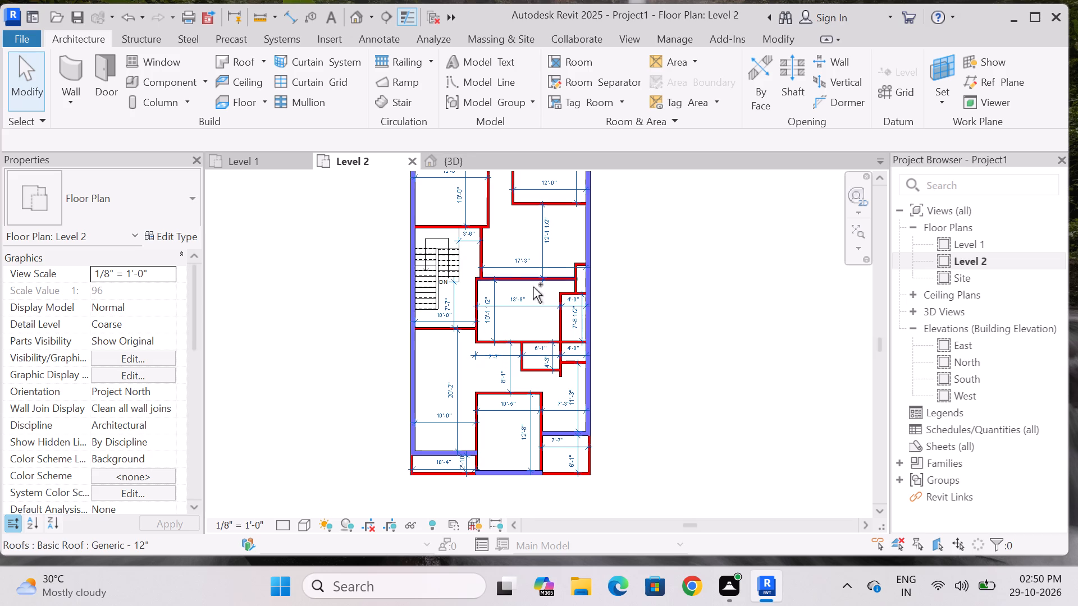
scroll(567, 292, "up", 5, "ctrl")
scroll(570, 293, "down", 4, "ctrl")
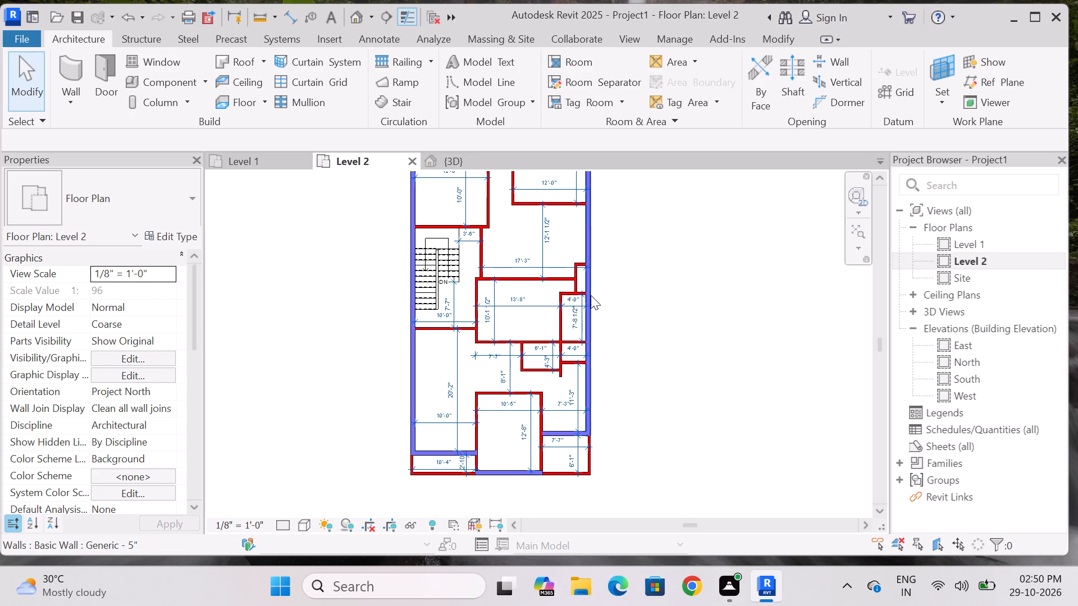
scroll(582, 355, "down", 3)
scroll(581, 301, "up", 9)
scroll(579, 309, "down", 3)
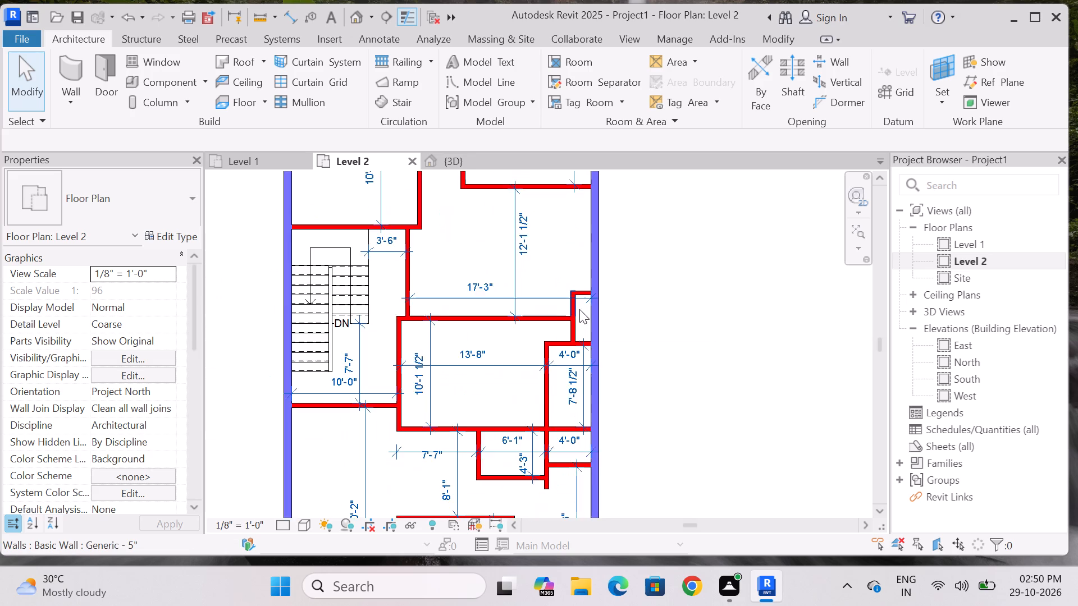
scroll(565, 347, "down", 3)
scroll(565, 416, "up", 3)
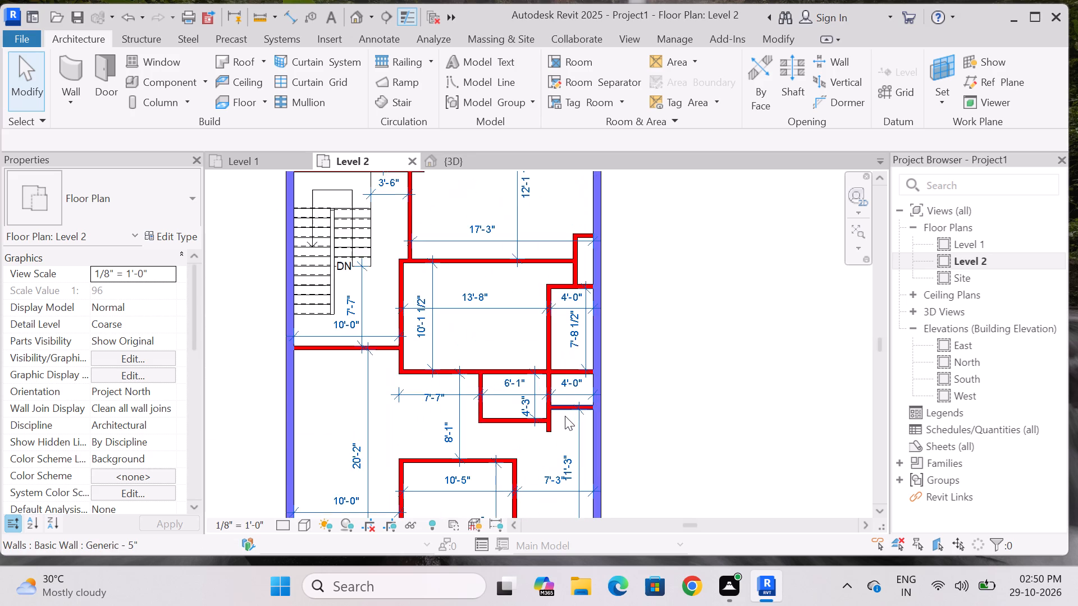
scroll(565, 416, "up", 3)
scroll(561, 413, "down", 5)
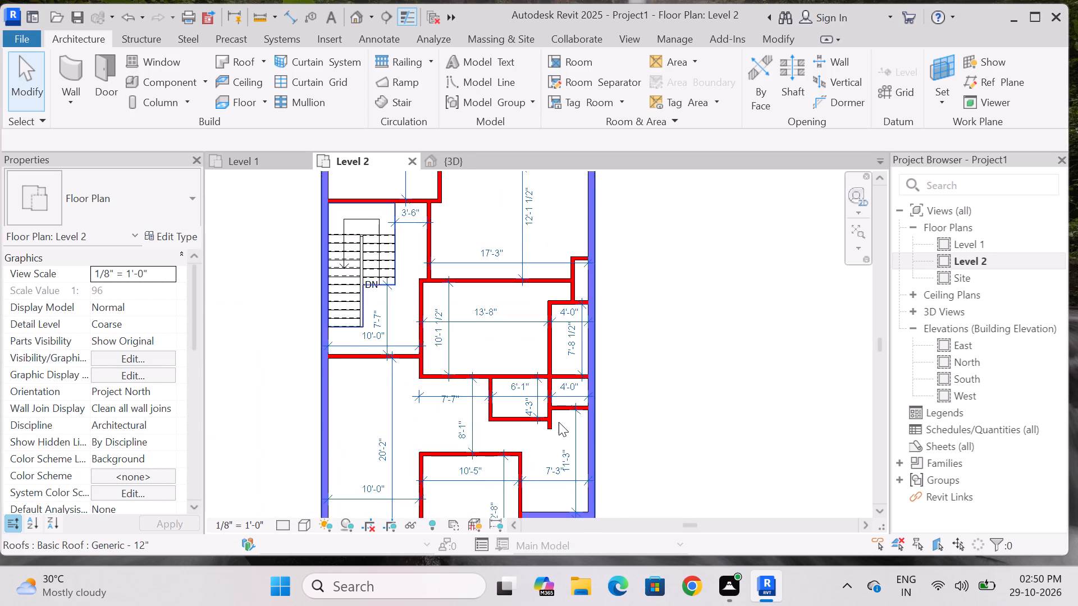
scroll(559, 422, "down", 2)
Reusing the dashed <Hidden> line at the plan's upper edge, draw two crossing diagonals about 4'-8" long inside the narrow shaft beside the 17'-3" space.
scroll(596, 153, "up", 11)
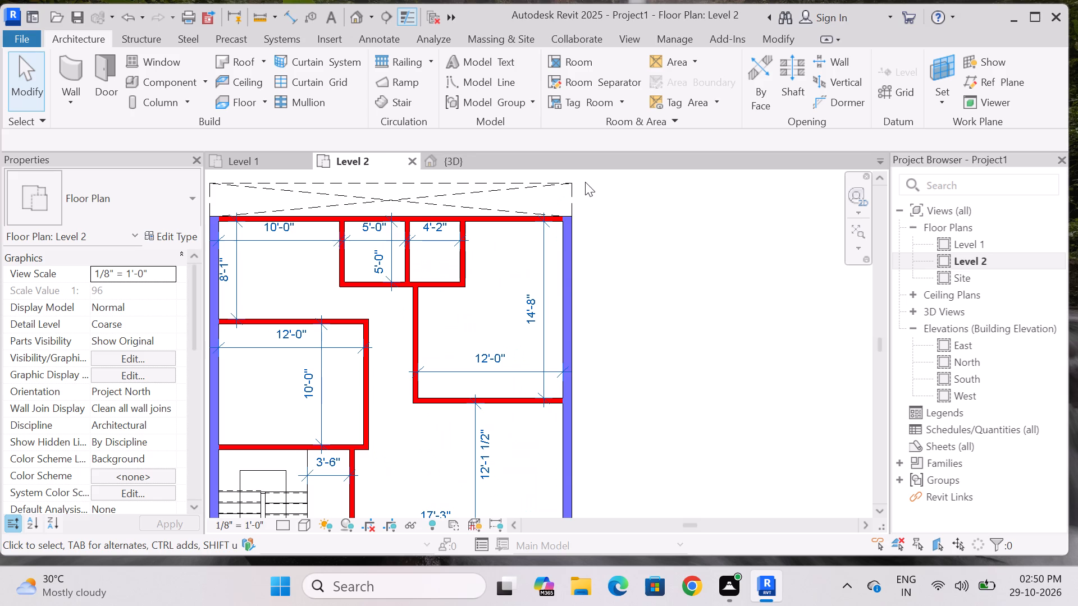
left_click(568, 192)
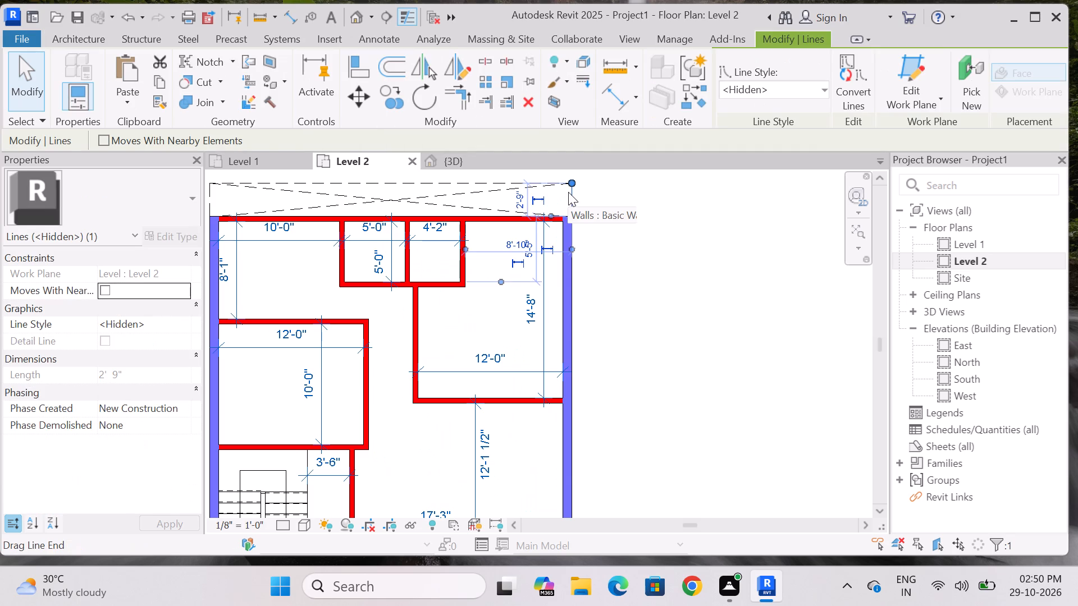
type("cs")
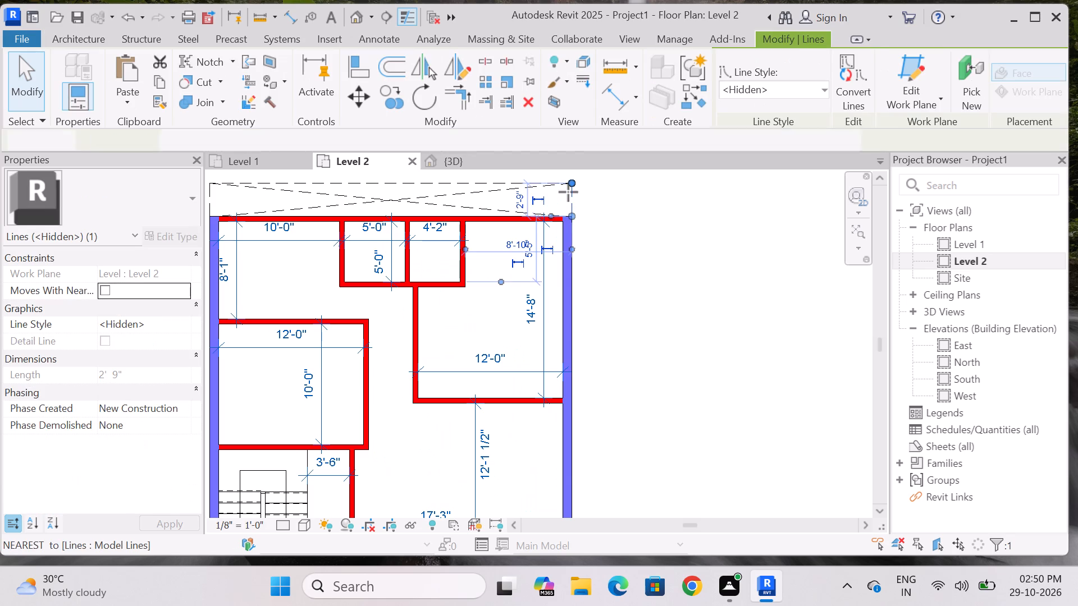
scroll(624, 215, "down", 7)
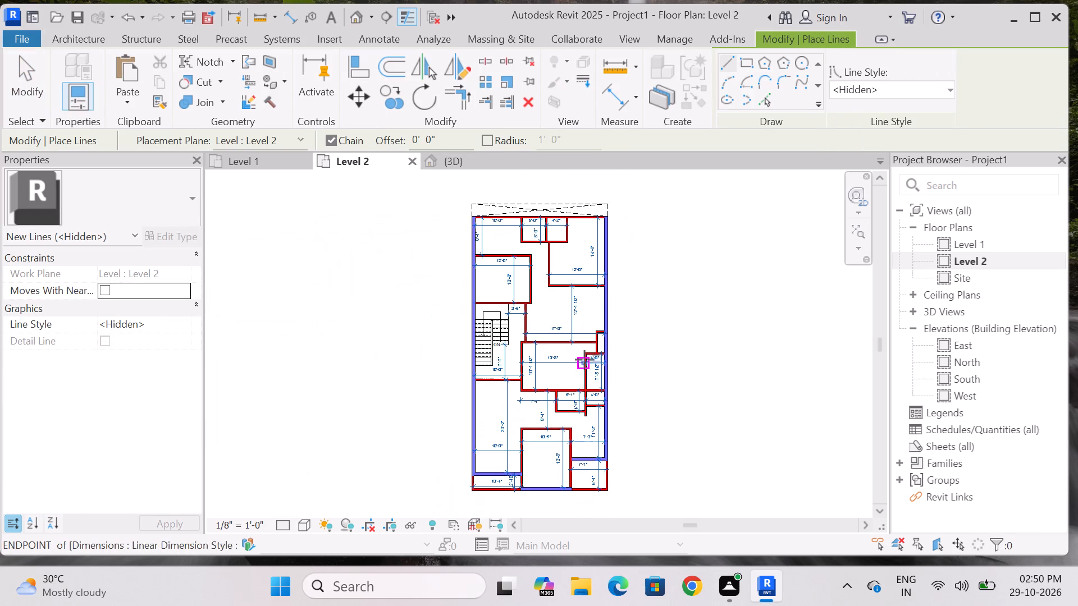
scroll(591, 348, "up", 12)
scroll(652, 270, "up", 3)
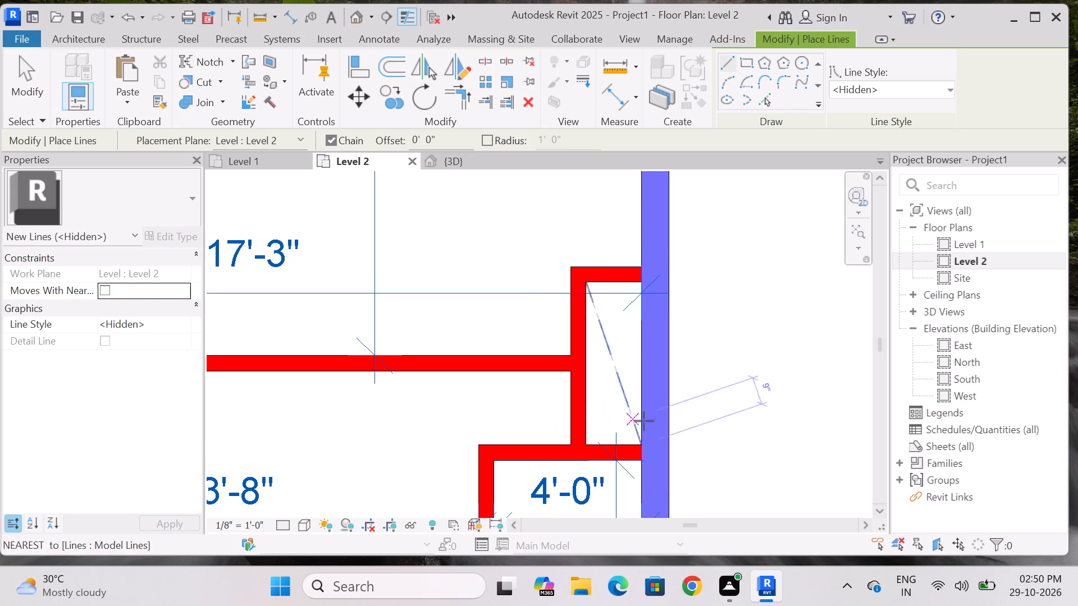
left_click(642, 282)
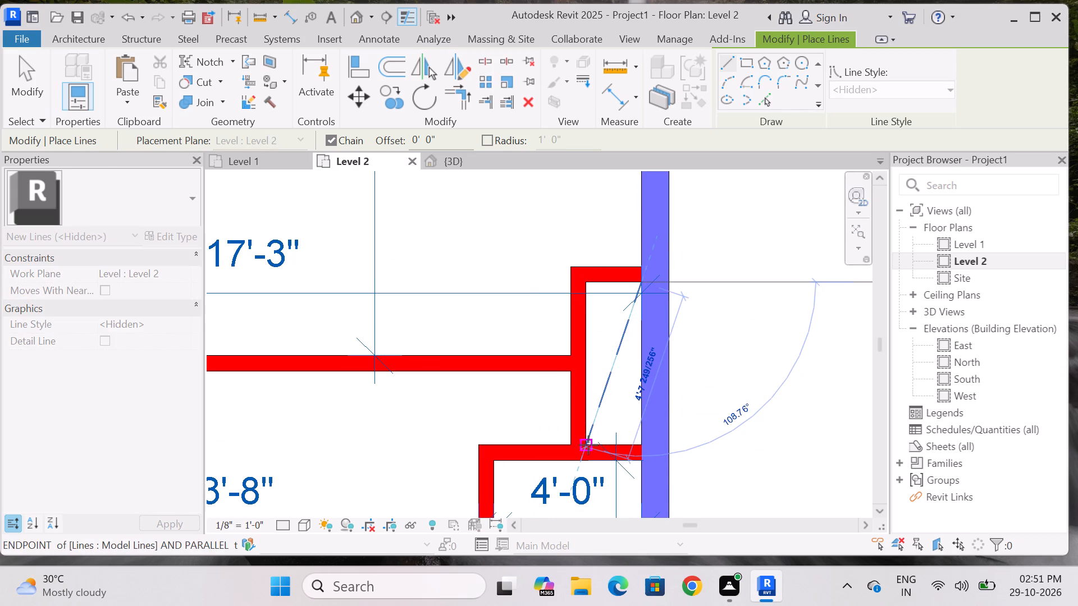
left_click(588, 445)
left_click(587, 280)
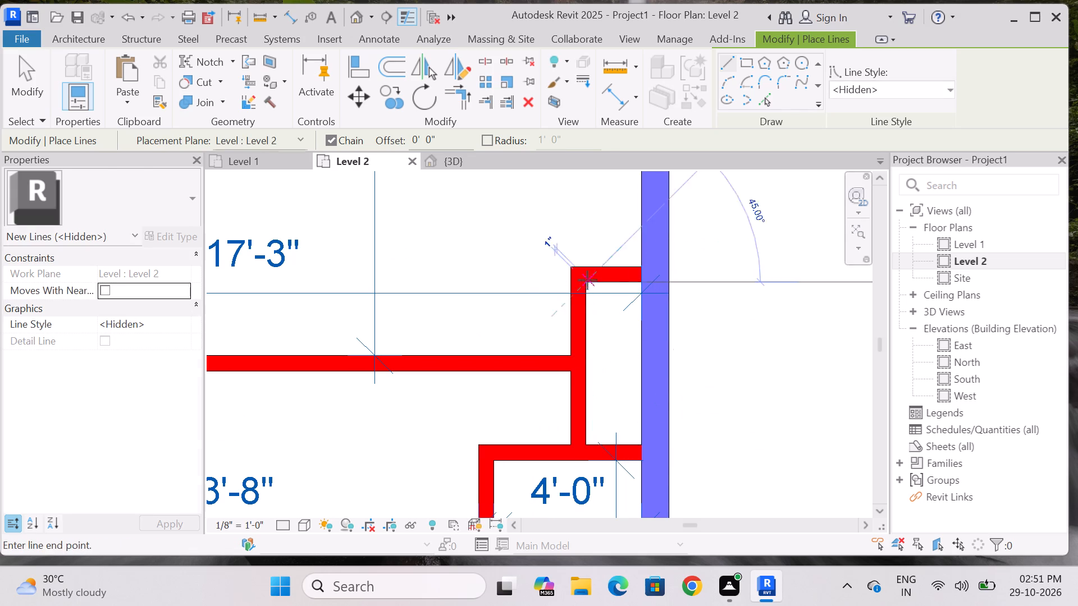
left_click(645, 445)
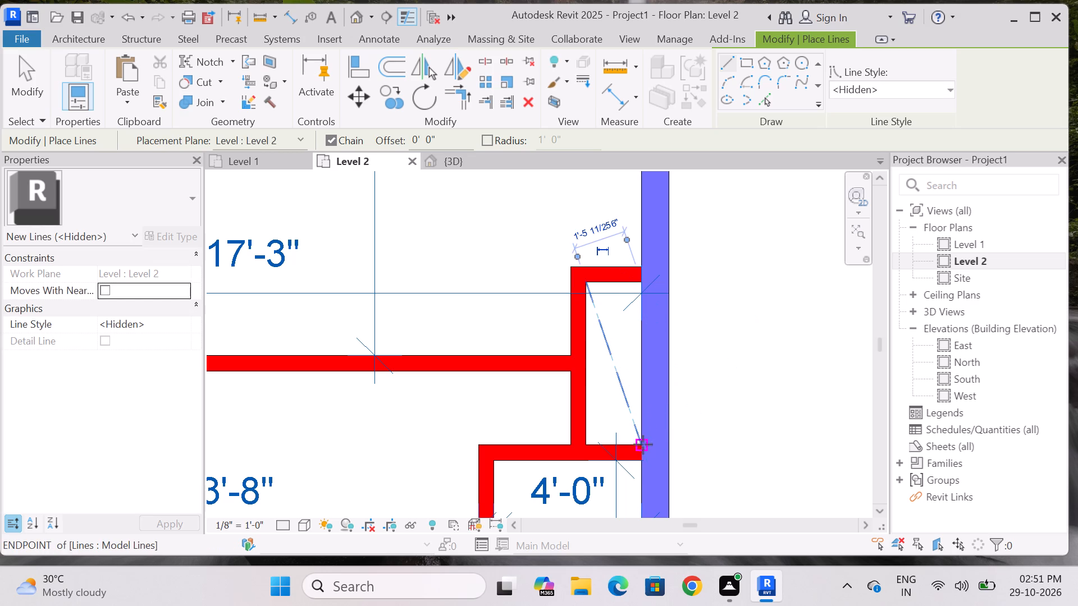
key("Escape")
key("Escape")
Check the narrow shaft from above in the 3D view and return to the Level 2 floor plan.
scroll(612, 320, "down", 3)
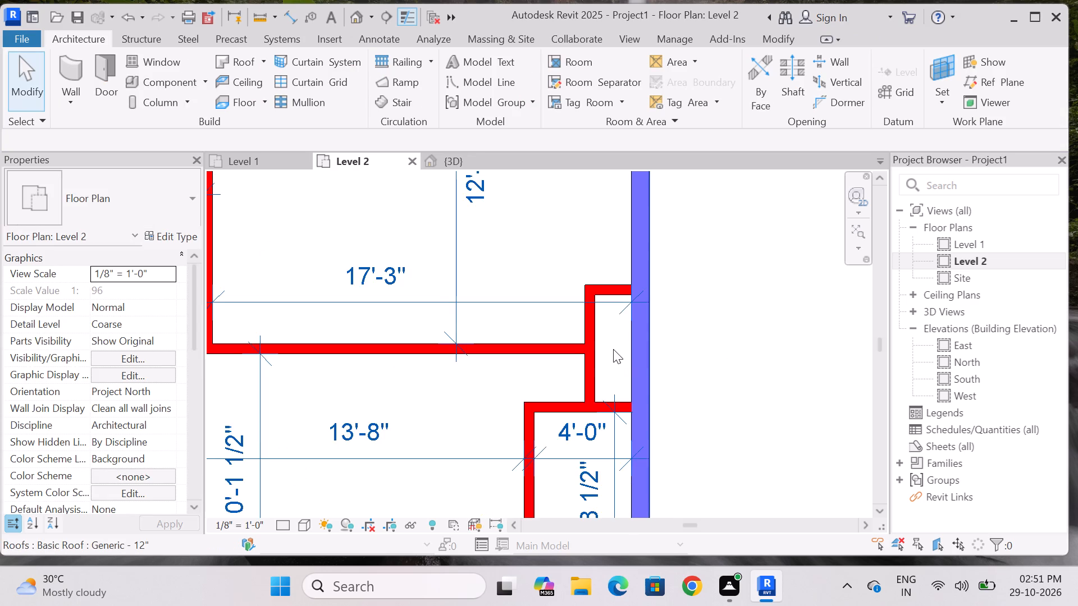
scroll(612, 348, "down", 4)
left_click(463, 155)
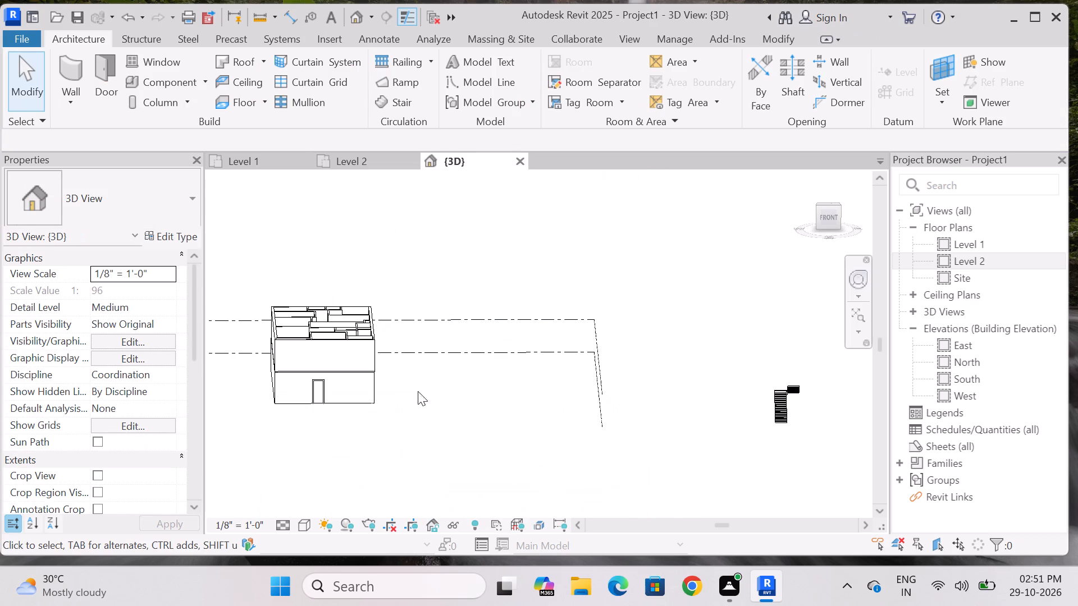
middle_click_drag(395, 410, 392, 563, "shift")
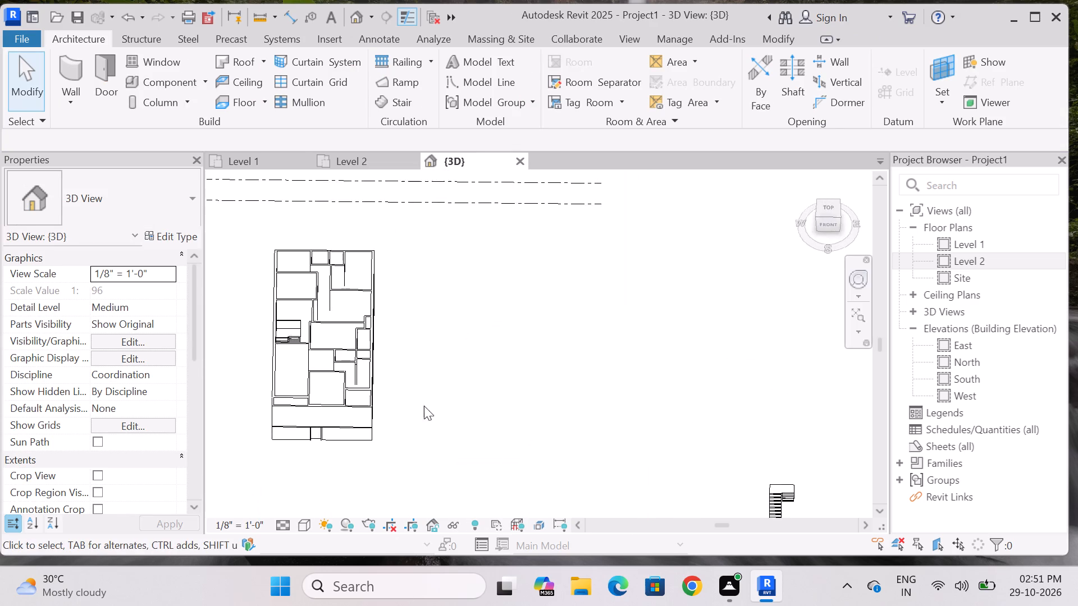
middle_click_drag(425, 405, 425, 542, "shift")
scroll(357, 320, "up", 8)
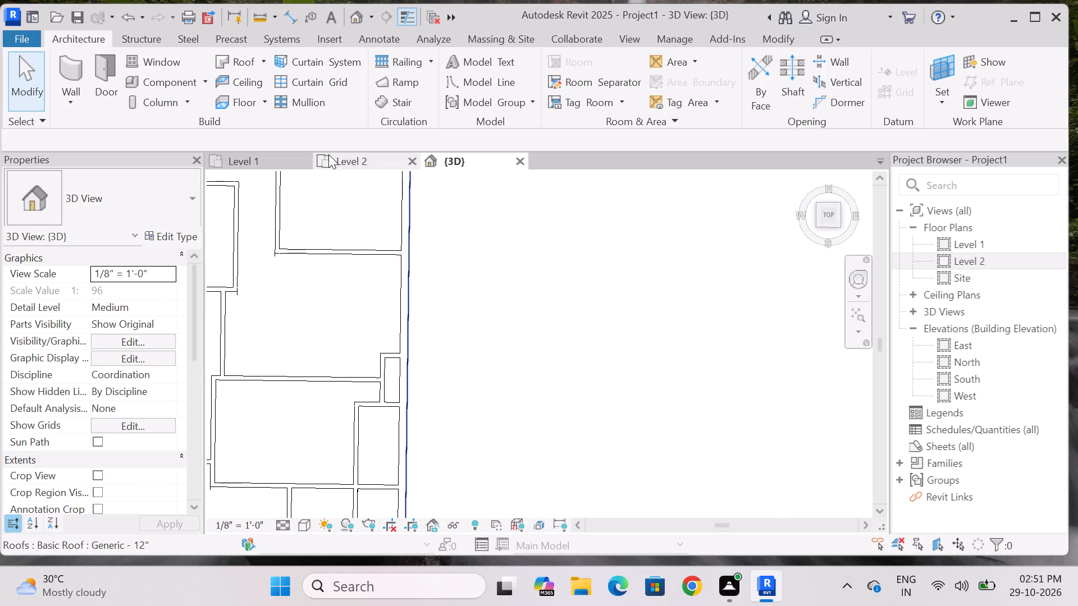
left_click(348, 154)
Draw one <Hidden> diagonal line across the lower 4'-0" wide shaft, from its upper exterior-wall corner to the opposite lower corner, dismissing the save reminder.
scroll(610, 348, "up", 4)
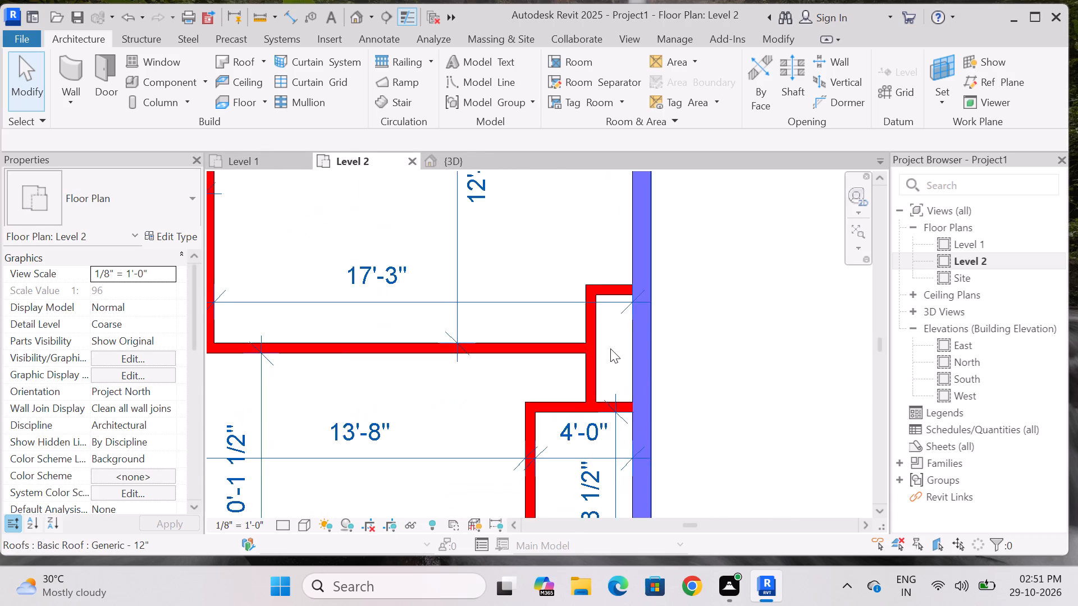
scroll(616, 304, "down", 7)
scroll(596, 451, "up", 3)
scroll(582, 354, "down", 3)
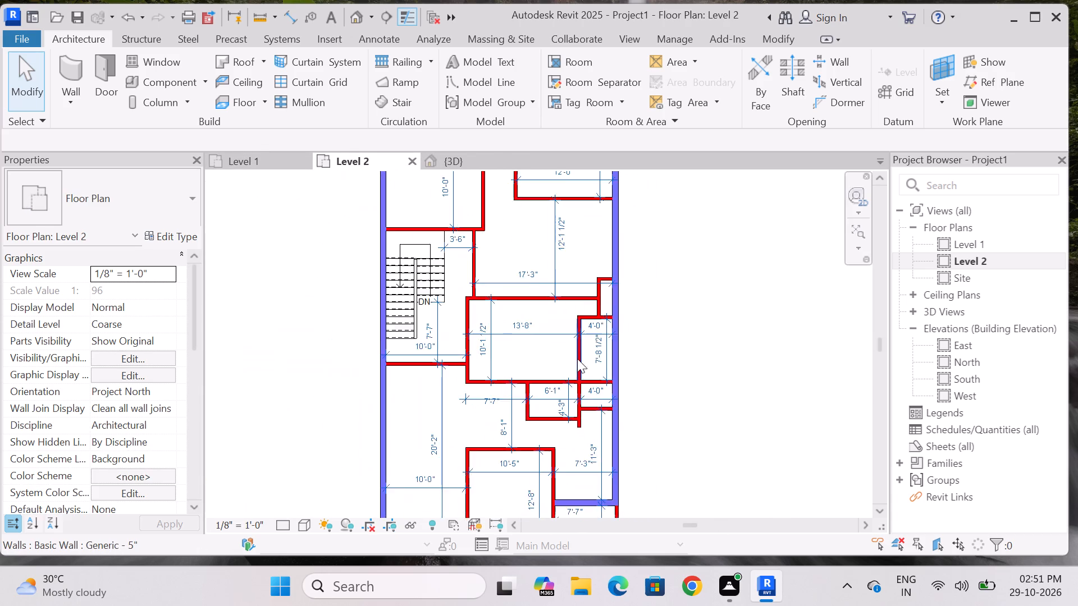
scroll(577, 359, "down", 4)
scroll(593, 385, "up", 10)
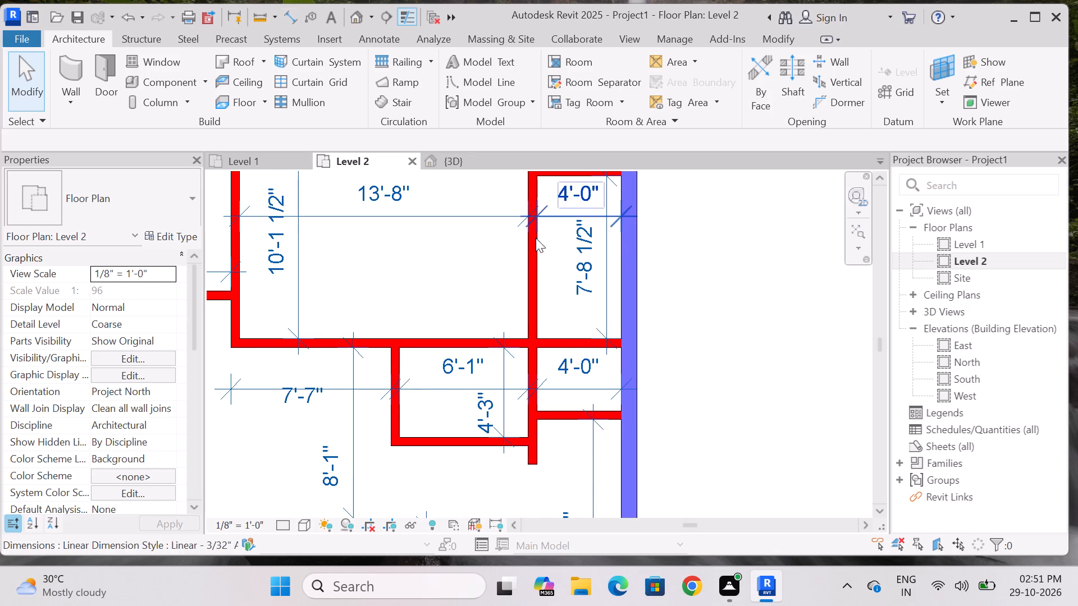
type("li")
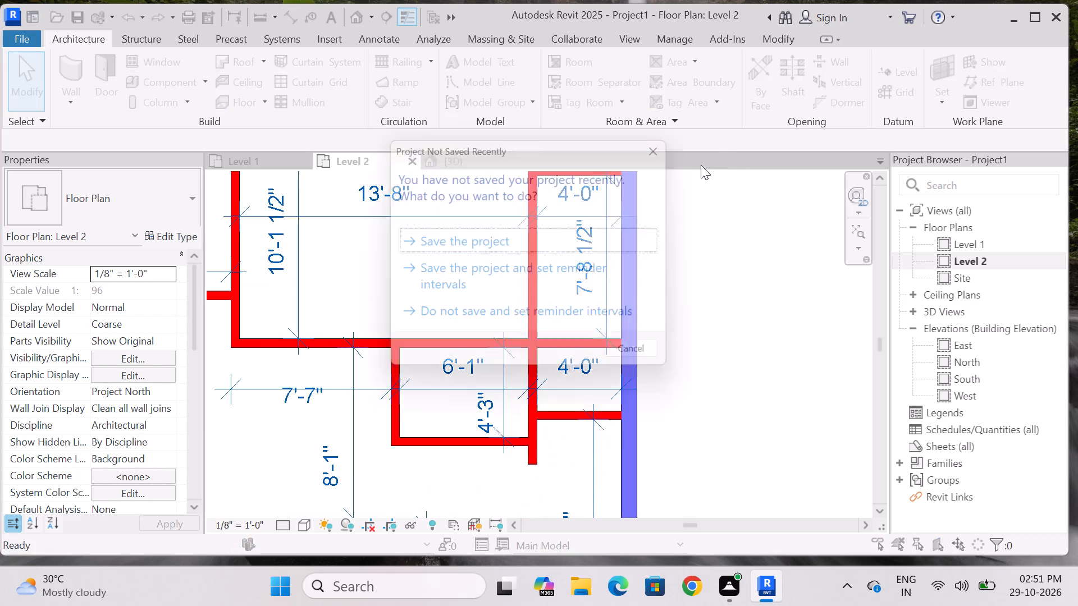
left_click(676, 150)
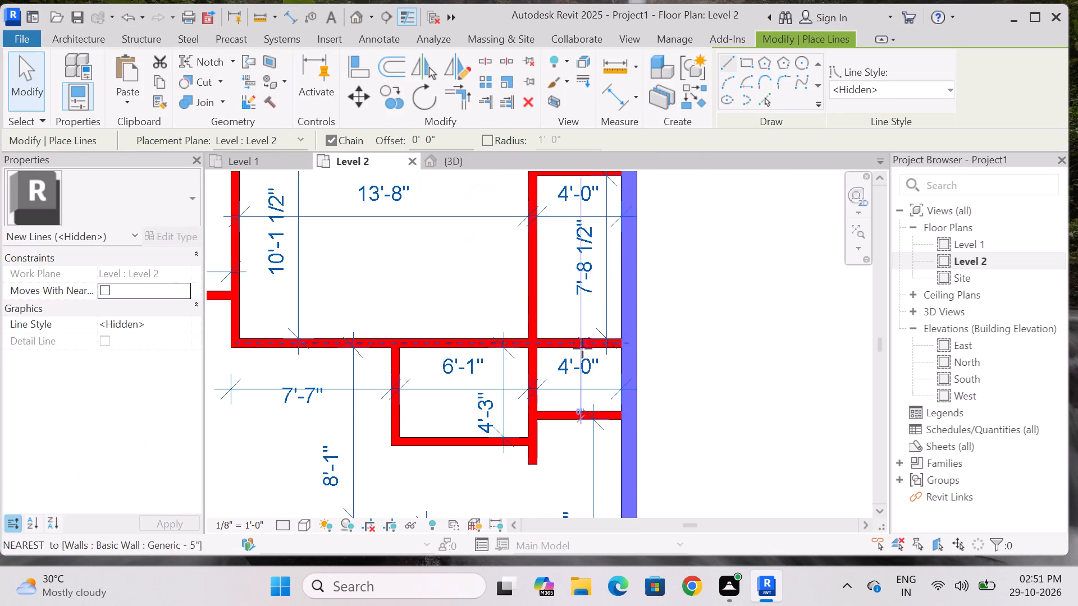
scroll(580, 364, "up", 3)
left_click(641, 343)
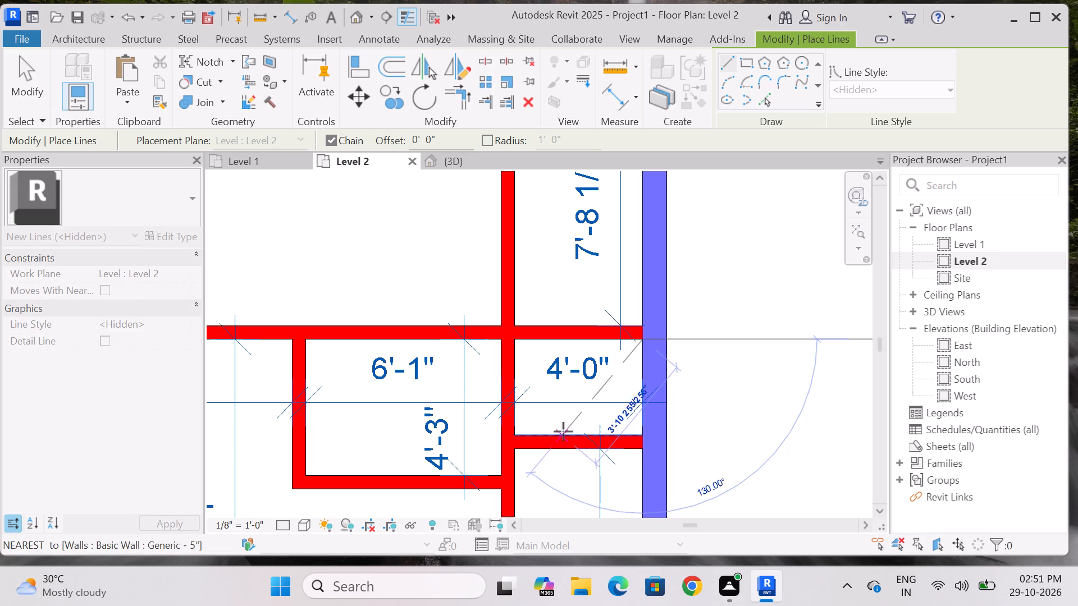
left_click(515, 435)
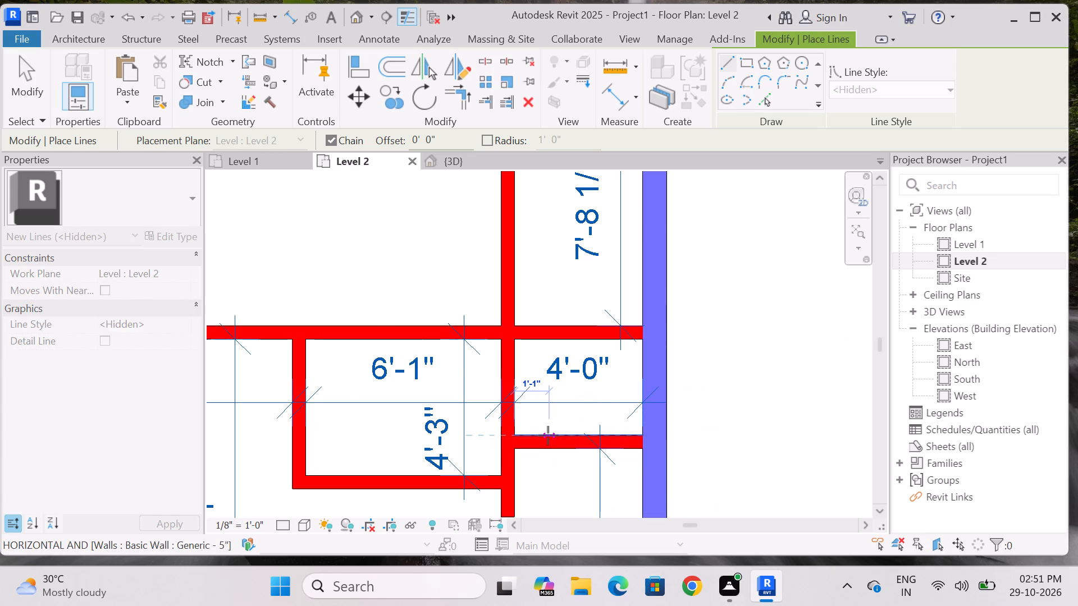
key("Escape")
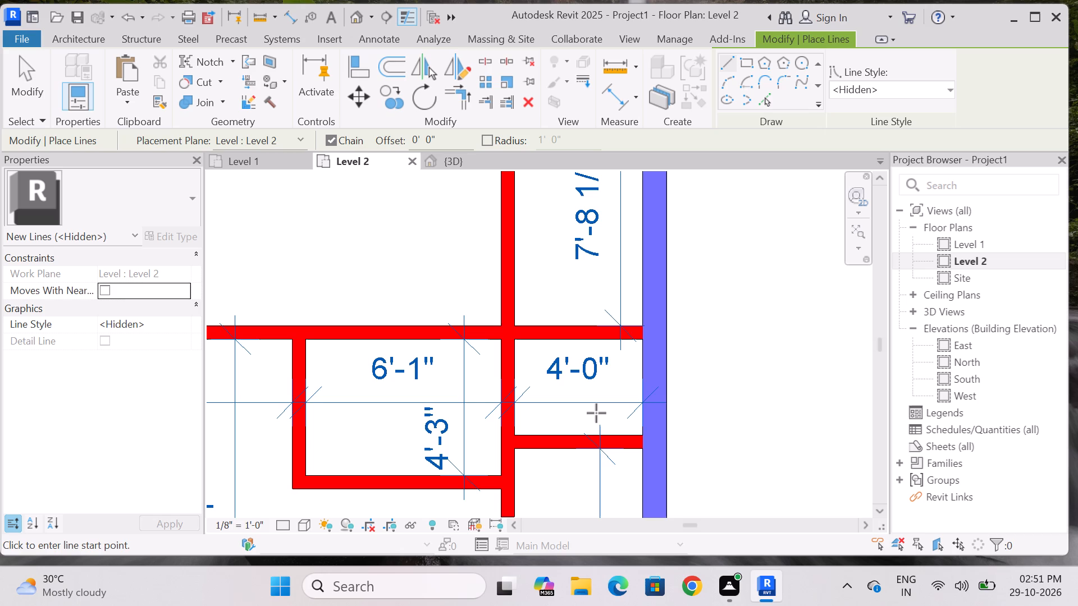
key("Escape")
key("Escape")
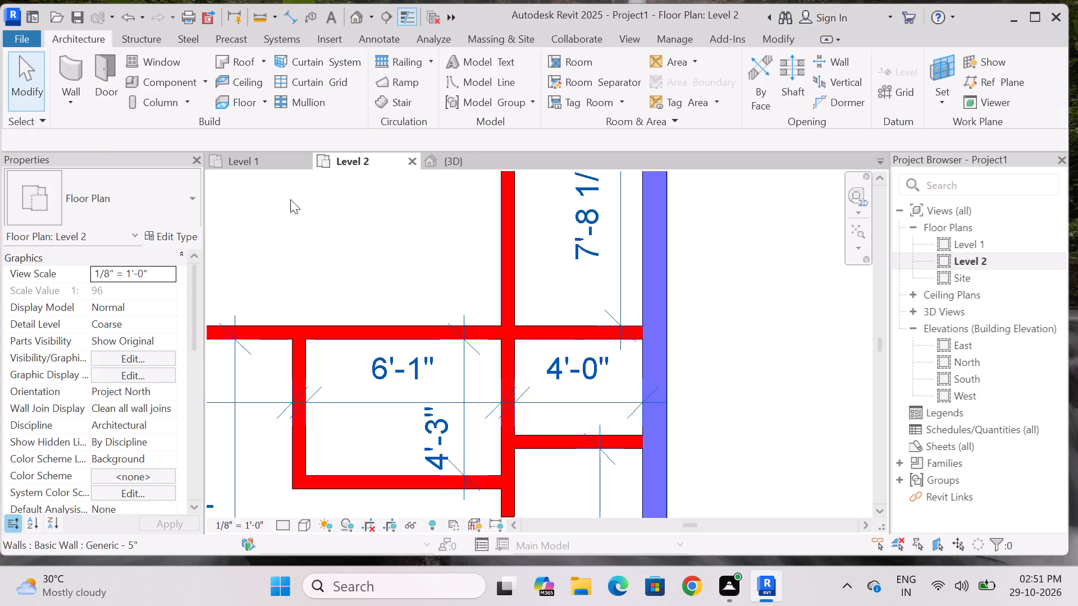
Examine the shafts from the top in the 3D view and compare them with the crossed shafts on the Level 1 plan.
left_click(449, 154)
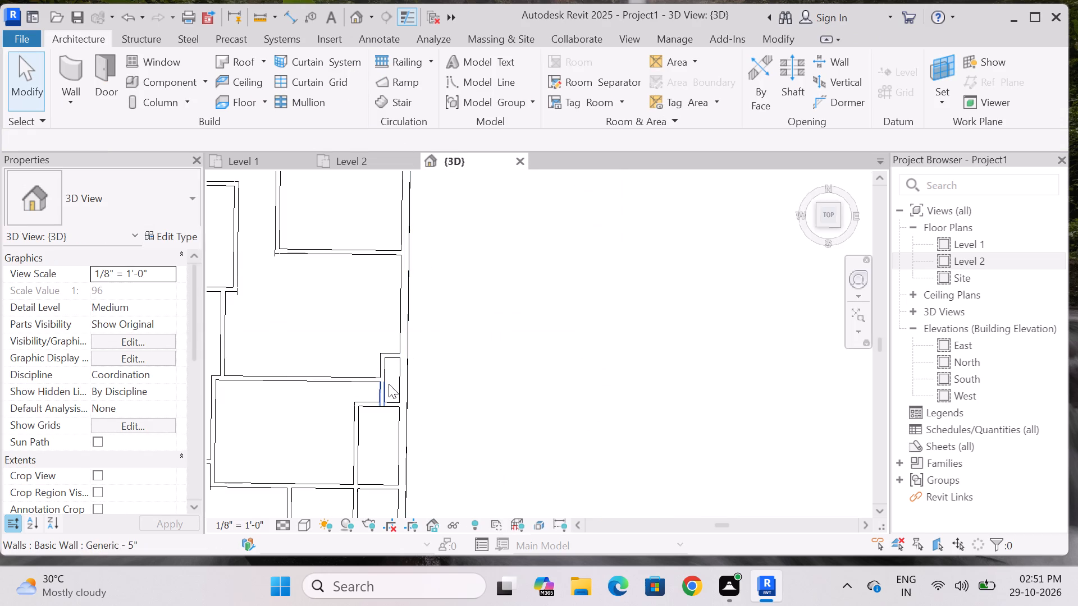
scroll(526, 355, "down", 4)
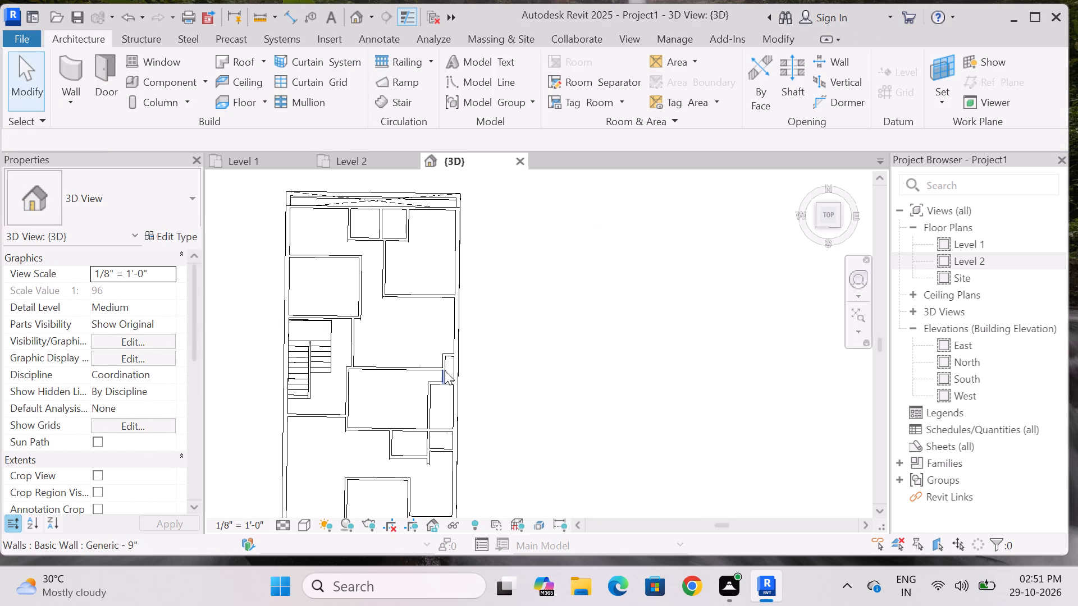
double_click(826, 218)
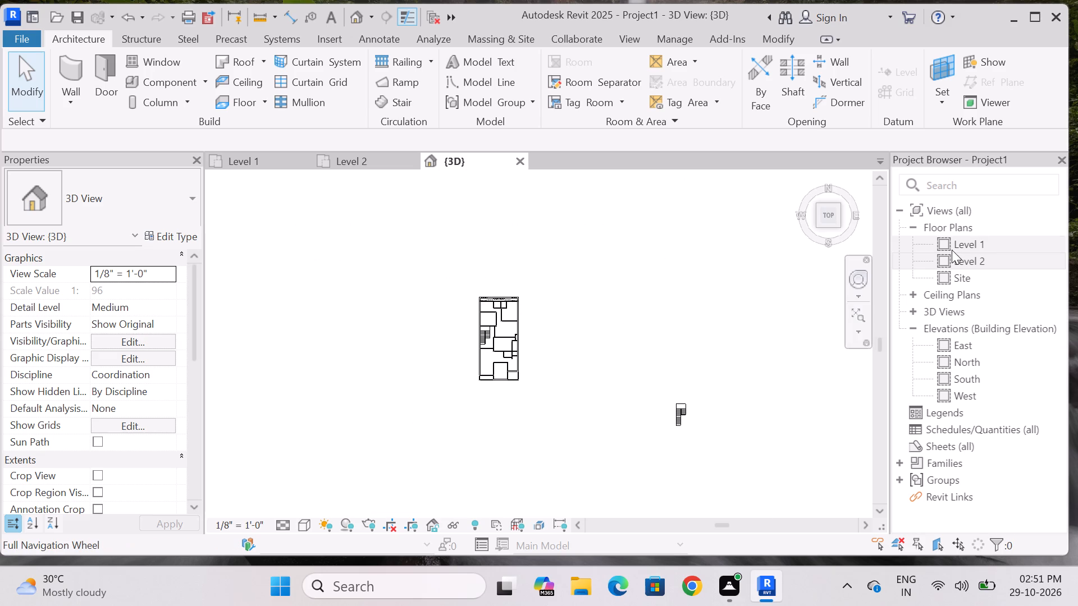
double_click(972, 246)
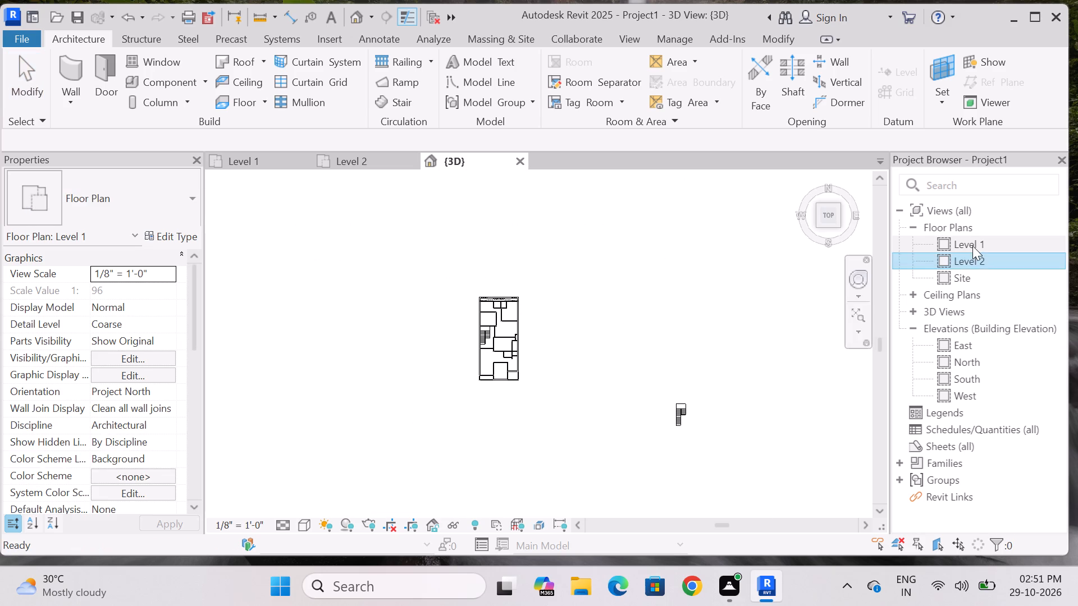
middle_click_drag(837, 393, 834, 393)
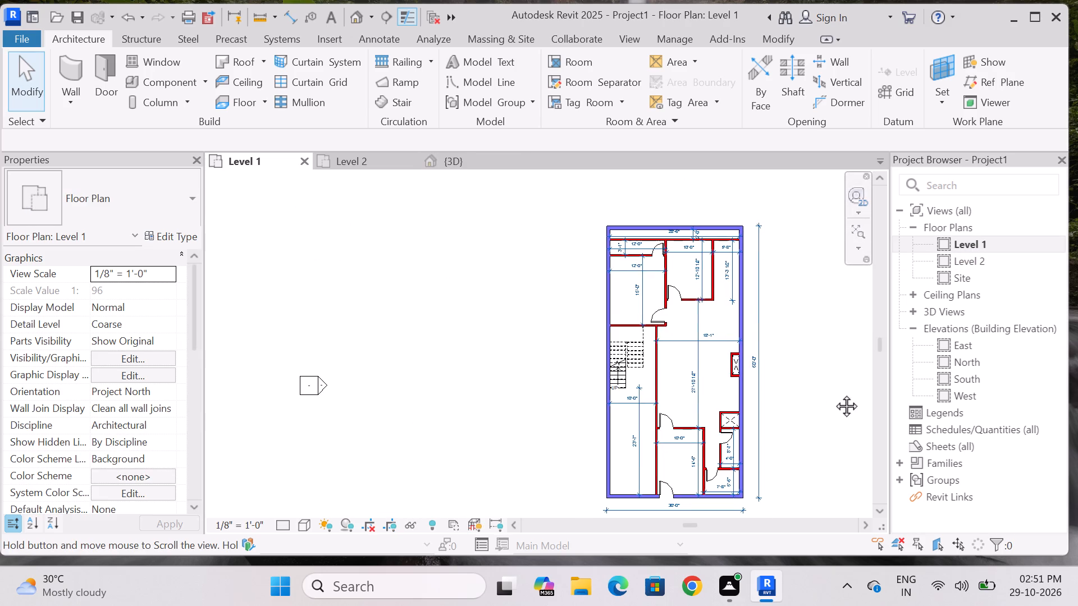
middle_click_drag(834, 393, 606, 330)
scroll(512, 361, "up", 5)
scroll(479, 354, "down", 2)
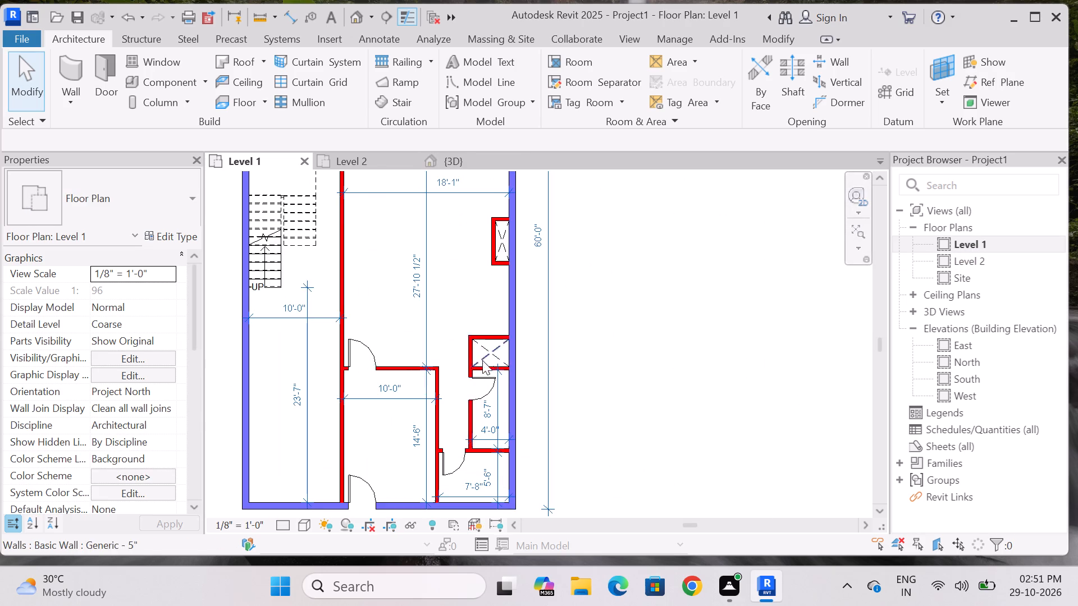
scroll(482, 360, "down", 3)
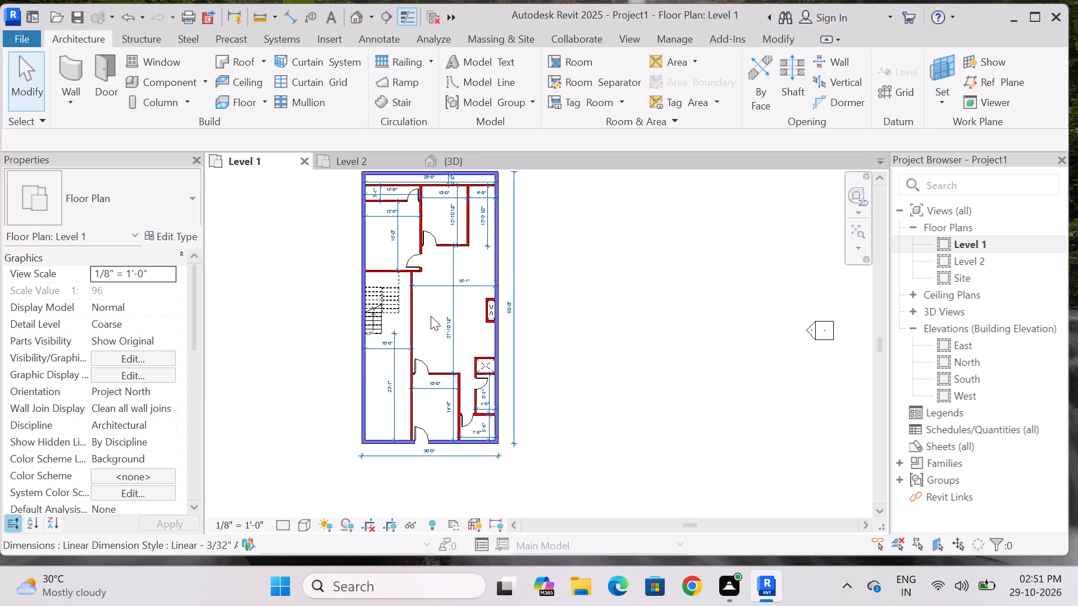
On the Level 2 plan, edit the roof footprint and sketch a 4'-5" long rectangle inside the narrow shaft beside the 17'-3" space.
double_click(996, 256)
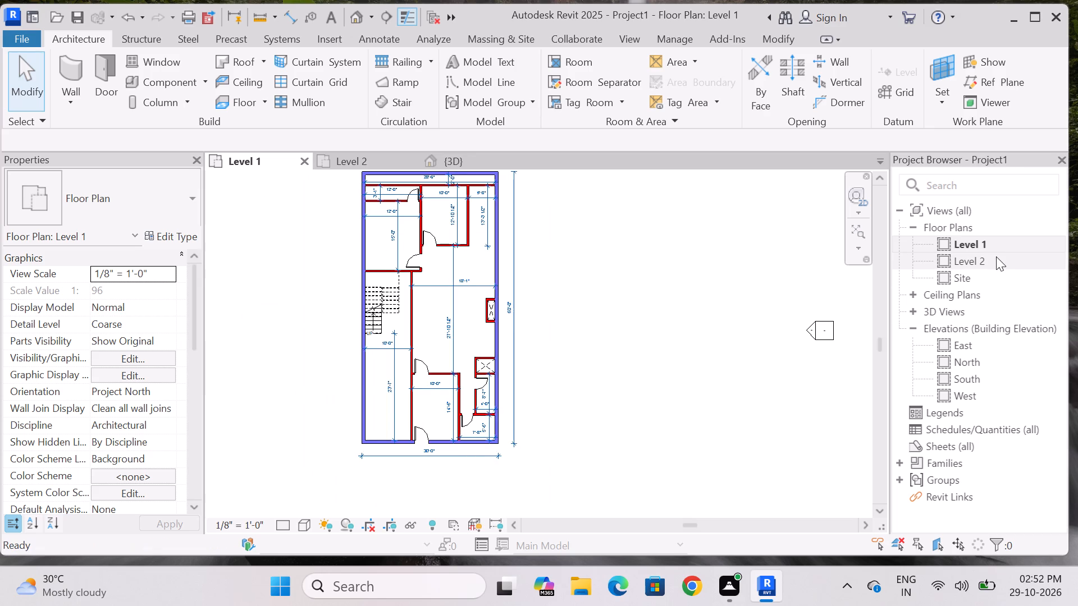
left_click(417, 247)
scroll(610, 346, "down", 4)
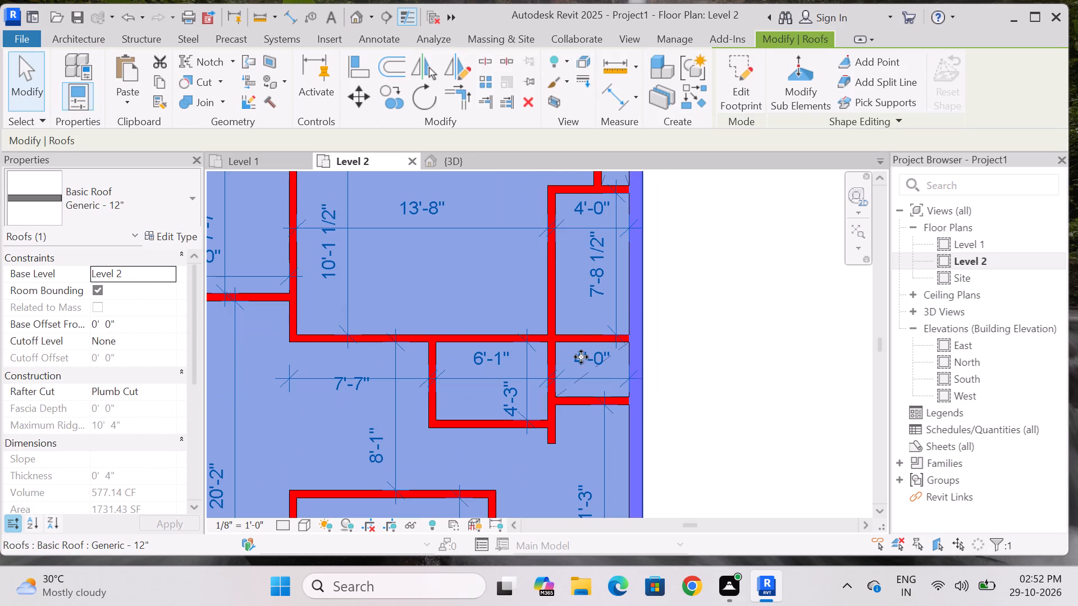
left_click(746, 87)
scroll(538, 408, "down", 3)
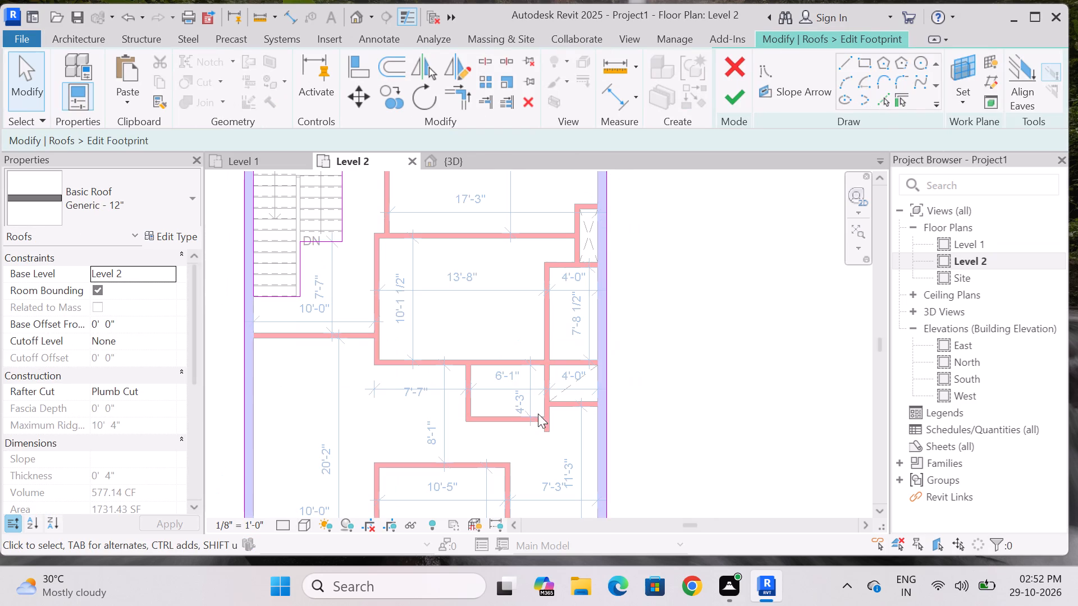
left_click(862, 66)
scroll(601, 194, "up", 10)
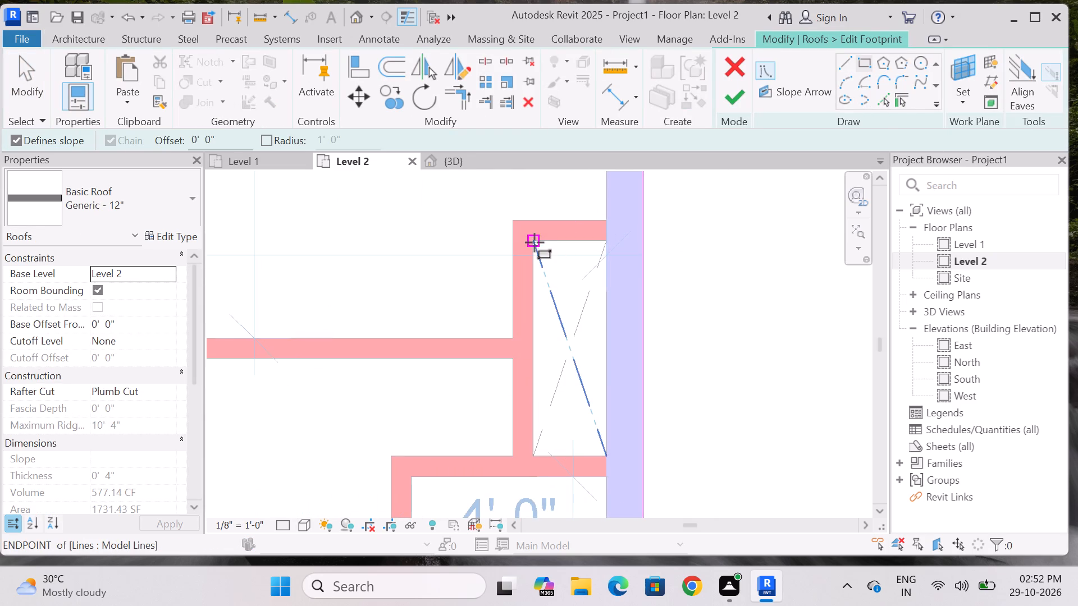
left_click(535, 242)
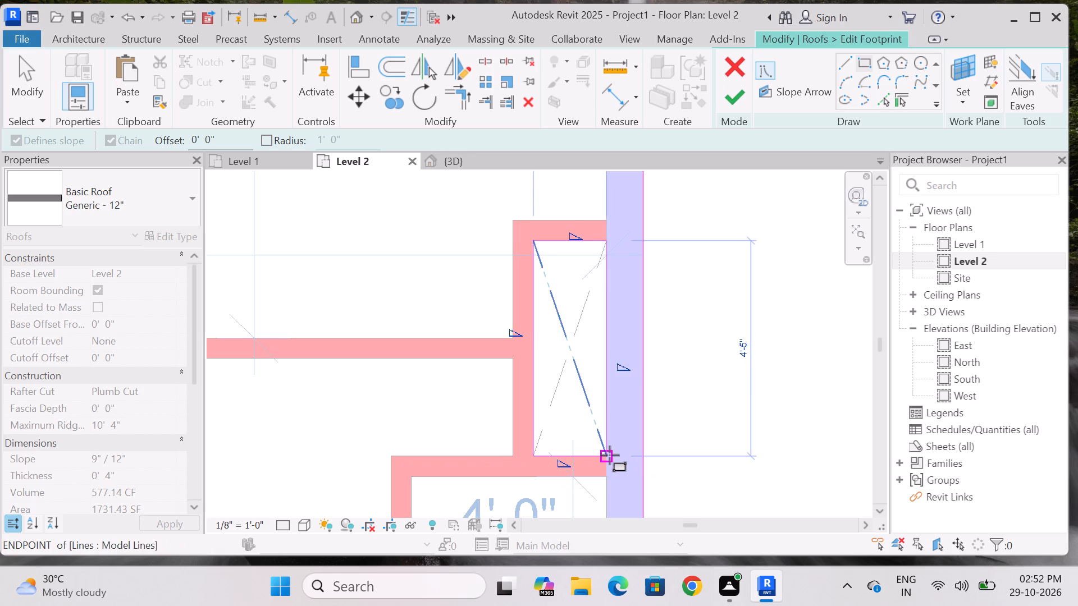
left_click(610, 455)
key("Escape")
Sketch a second rectangular roof opening along the inner wall faces of the lower 4'-0" wide shaft.
scroll(559, 262, "down", 11)
scroll(540, 442, "up", 8)
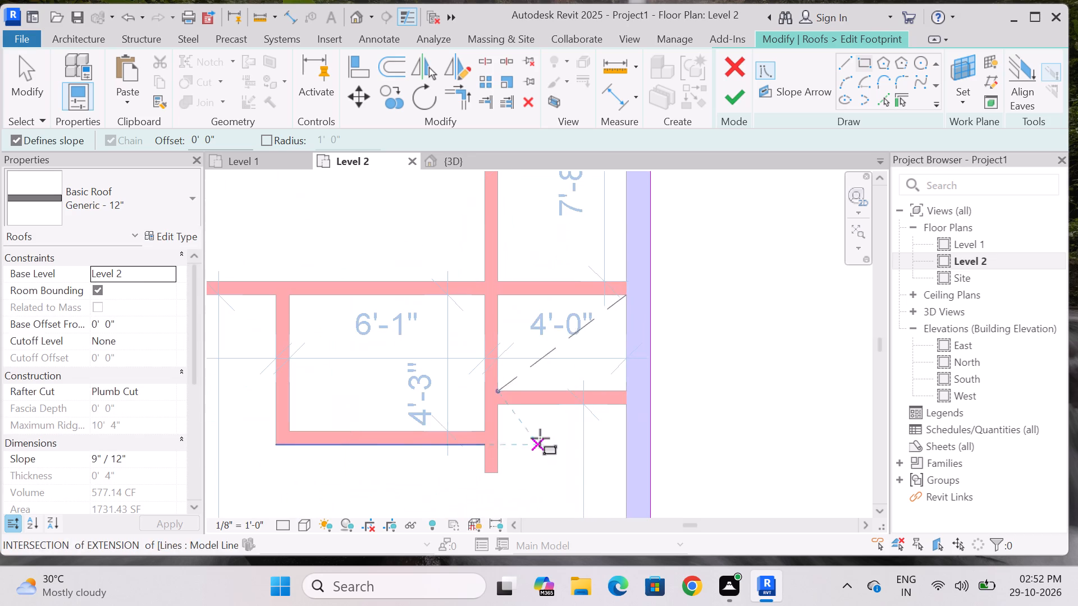
left_click(503, 295)
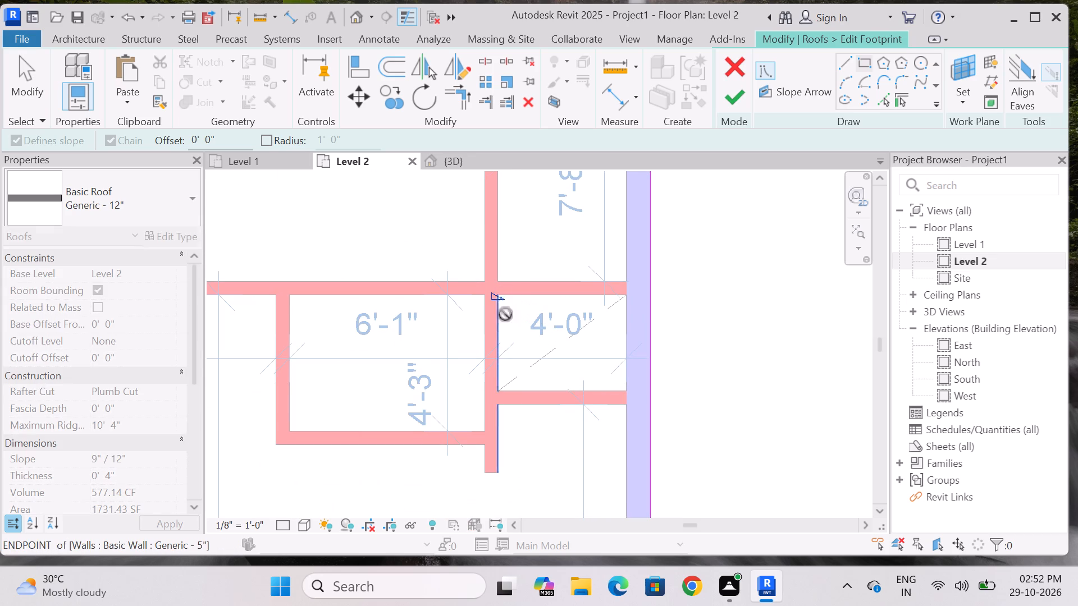
left_click(627, 387)
key("Escape")
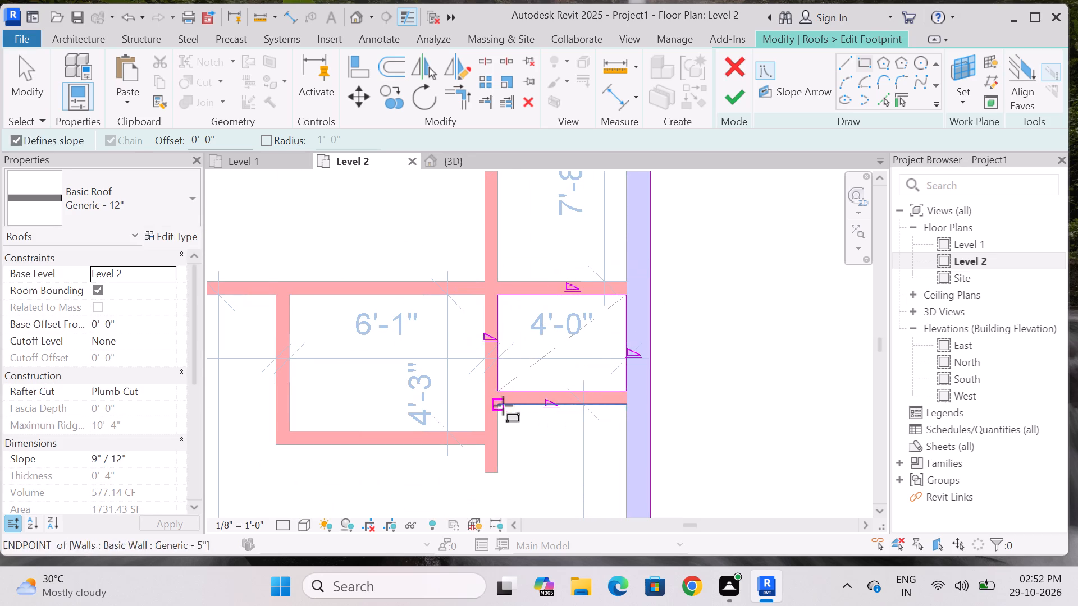
key("Escape")
Turn off Defines Slope for all four edges of both shaft rectangles in the roof sketch.
scroll(504, 408, "down", 4)
left_click_drag(457, 296, 574, 466)
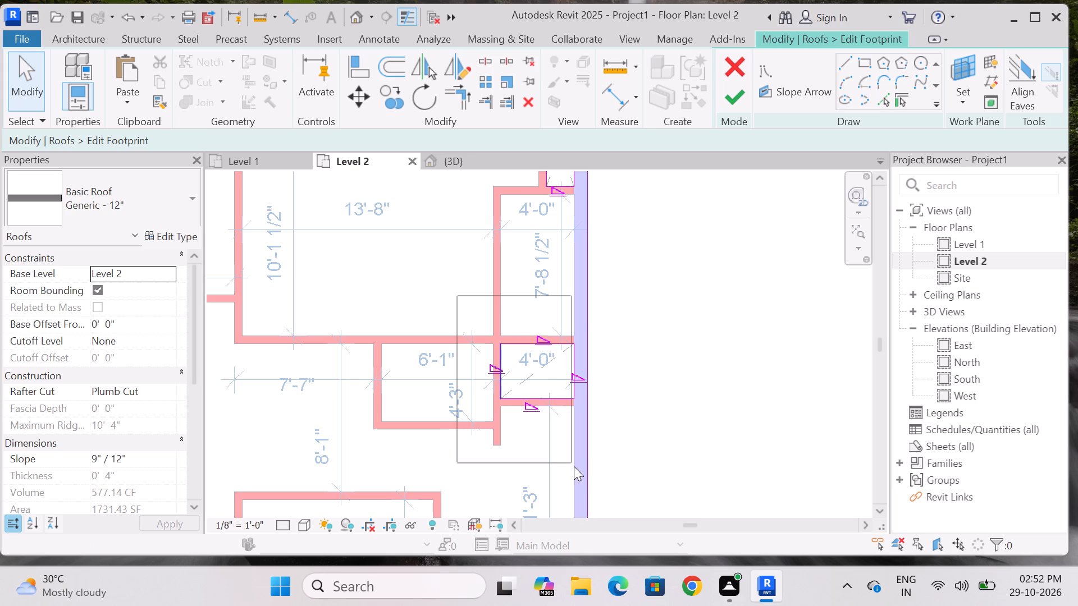
left_click_drag(574, 466, 578, 471)
left_click(324, 137)
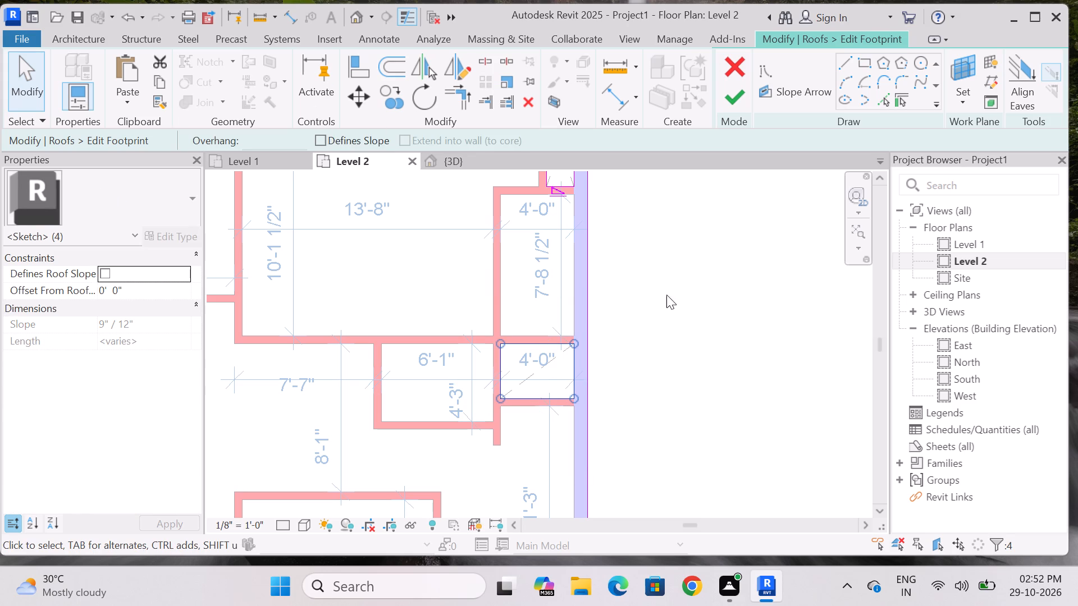
left_click(666, 294)
scroll(647, 404, "down", 4)
scroll(627, 251, "up", 6)
left_click_drag(503, 177, 535, 195)
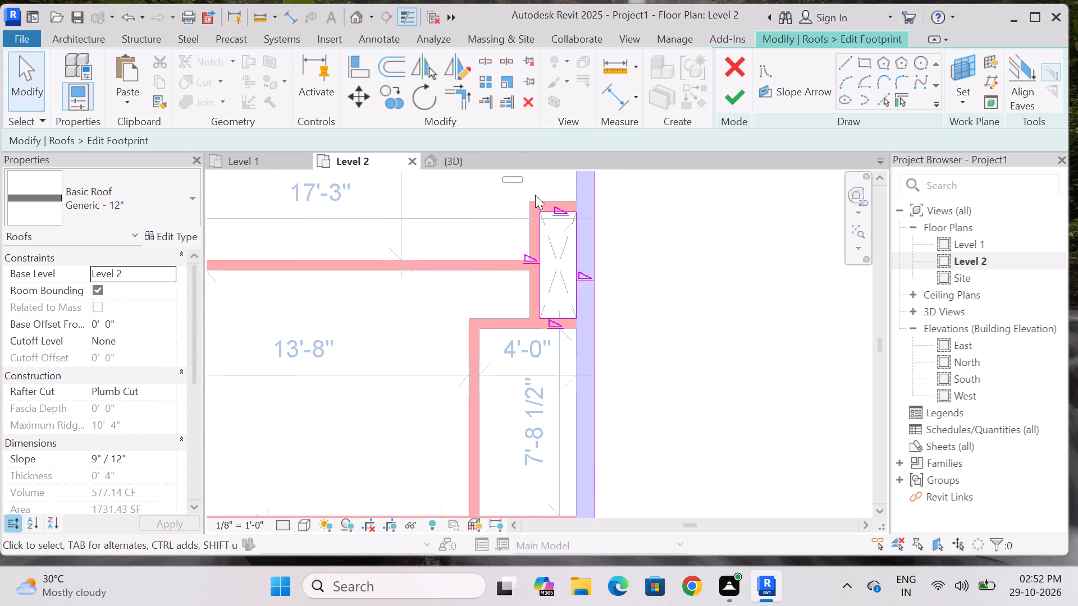
left_click_drag(535, 195, 588, 400)
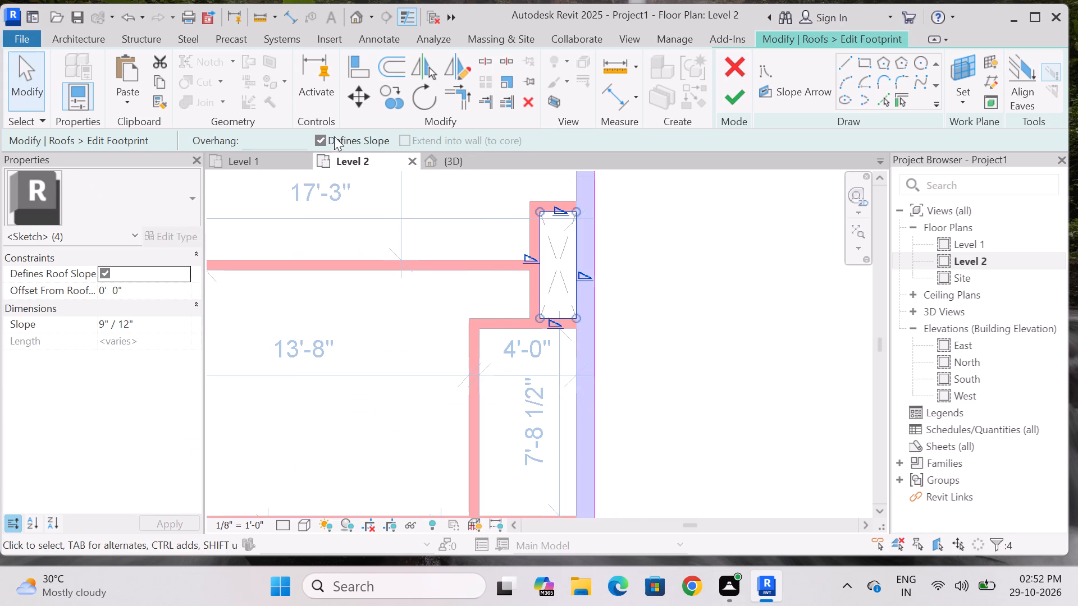
left_click(325, 137)
left_click(677, 318)
Finish the roof footprint edit without attaching the highlighted walls to the roof.
scroll(673, 258, "down", 4)
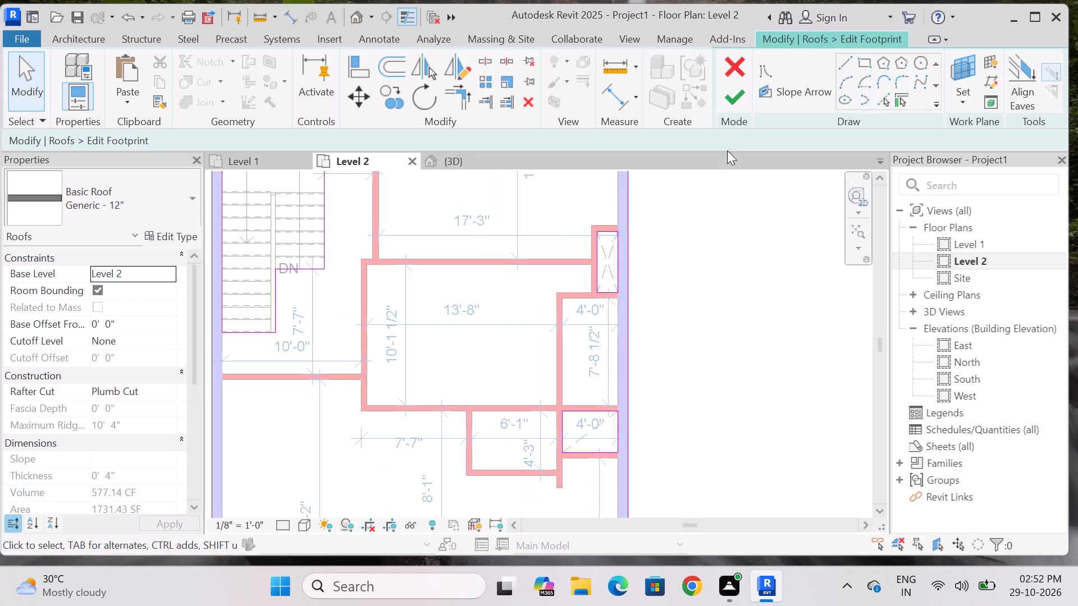
left_click(737, 98)
left_click(664, 292)
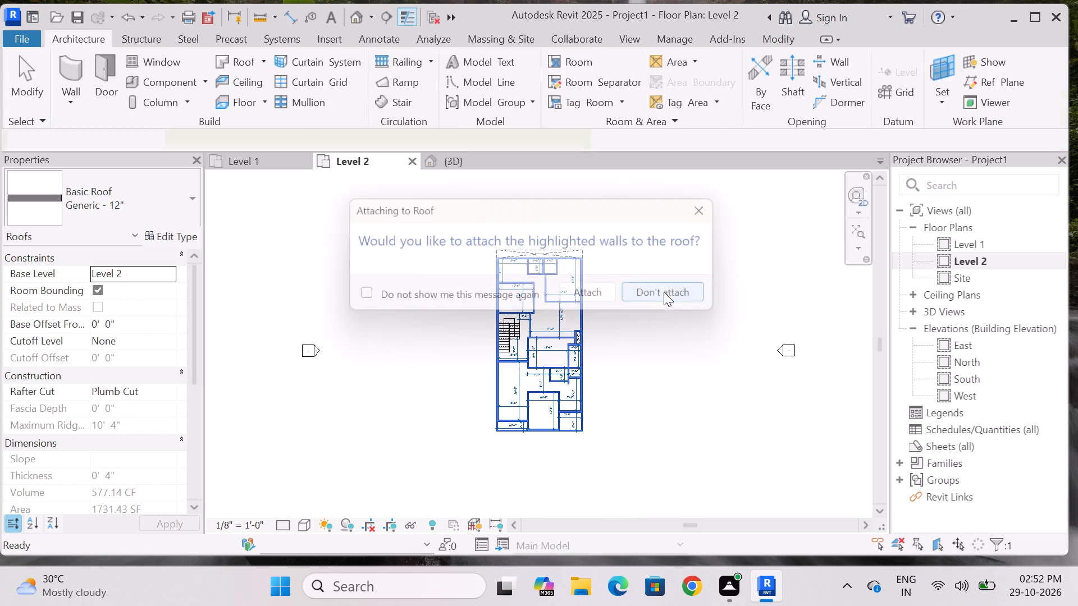
scroll(680, 292, "down", 1)
key("Escape")
Reusing the existing <Hidden> diagonal, draw the opposite 5'-0" diagonal across the lower 4'-0" wide shaft to complete its cross.
scroll(723, 430, "up", 3)
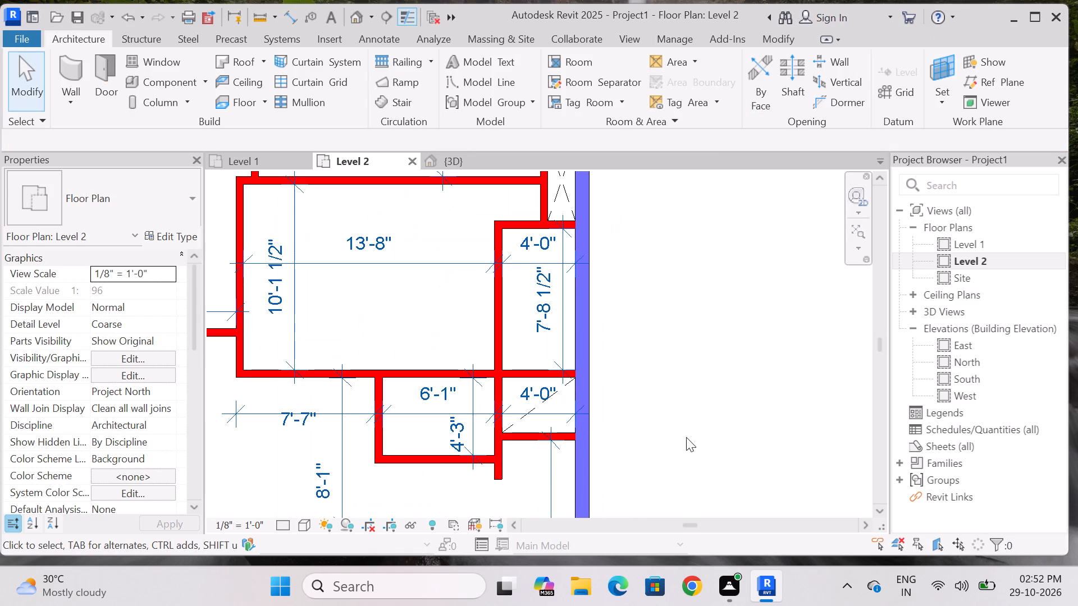
scroll(520, 428, "up", 4)
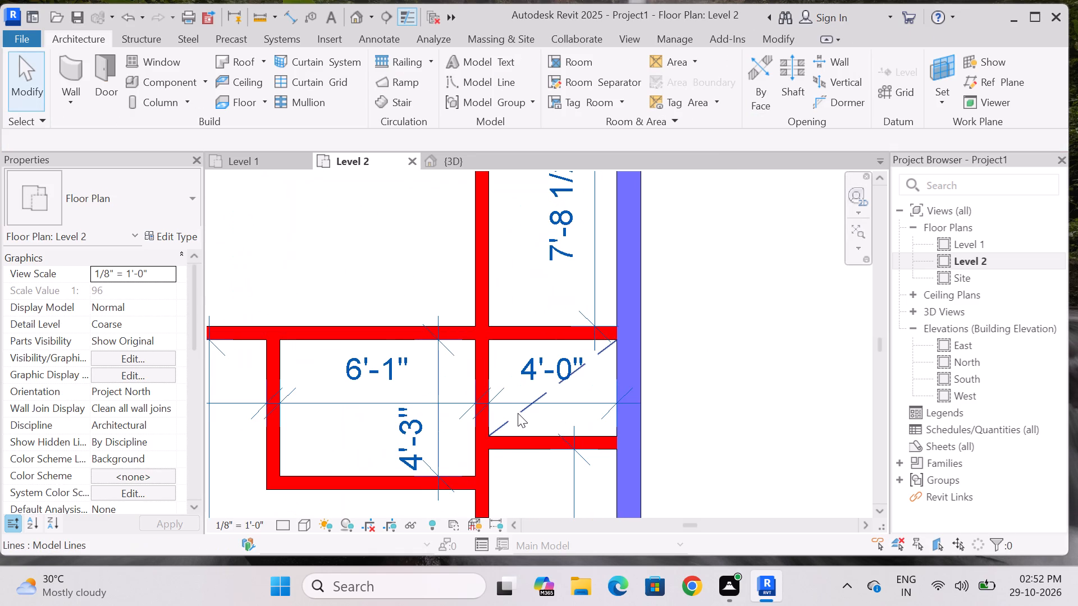
left_click(518, 413)
key("c")
key("s")
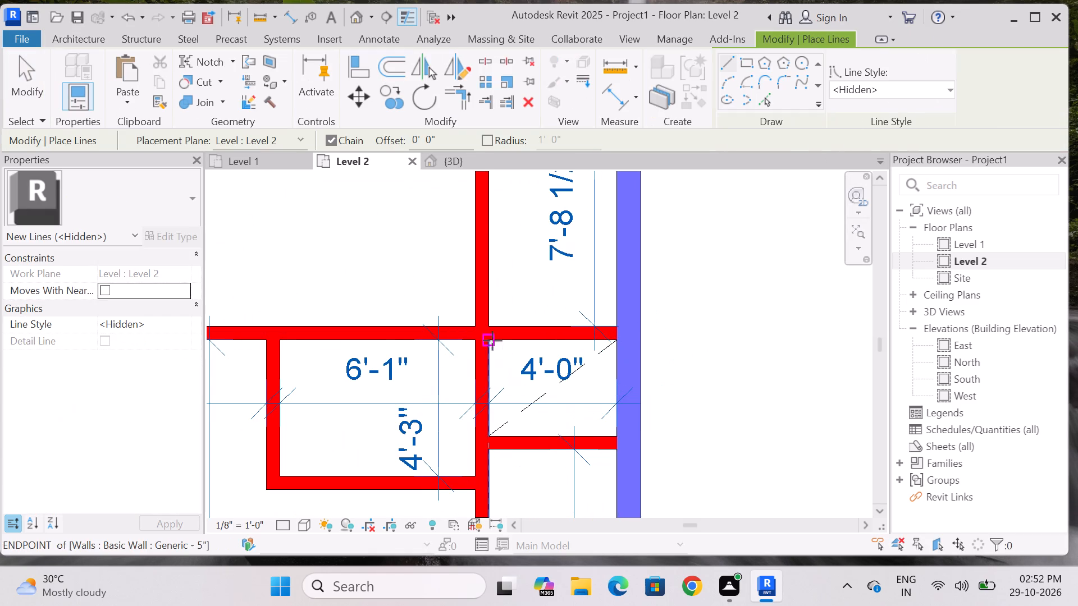
left_click_drag(492, 339, 494, 345)
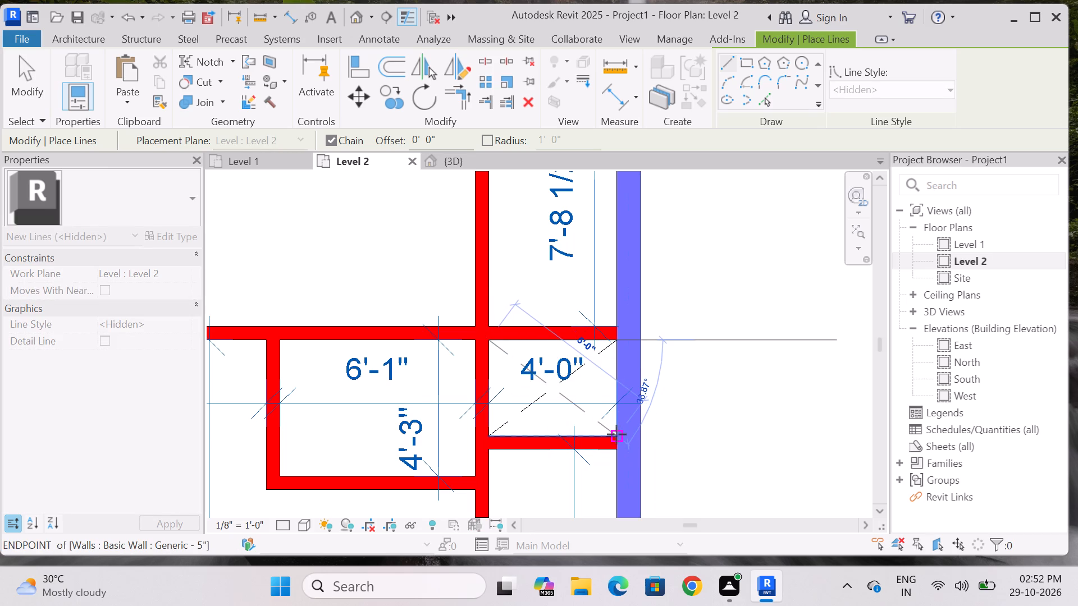
left_click(616, 434)
key("Escape")
key("Escape")
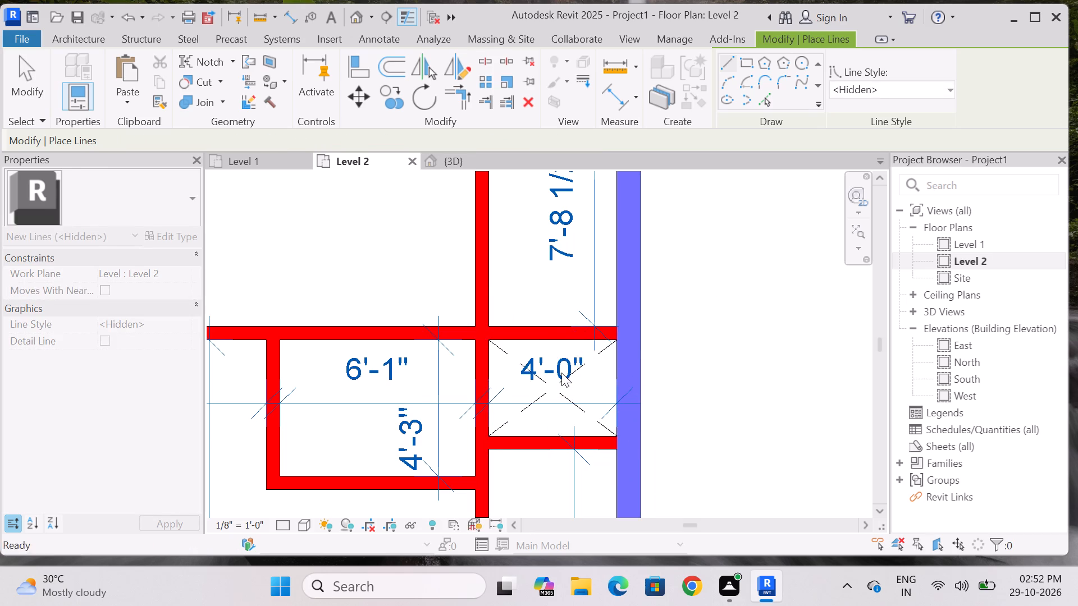
Add an aligned dimension between the upper and lower wall faces of the crossed 4'-0" wide shaft.
scroll(523, 325, "down", 7)
scroll(533, 392, "up", 4)
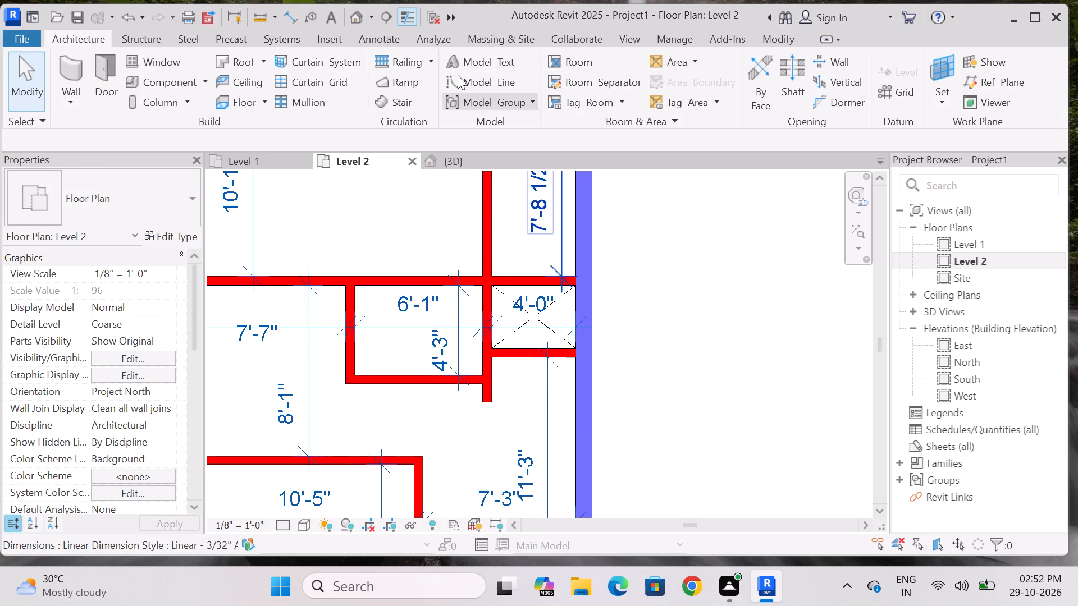
left_click(287, 12)
scroll(551, 245, "up", 5)
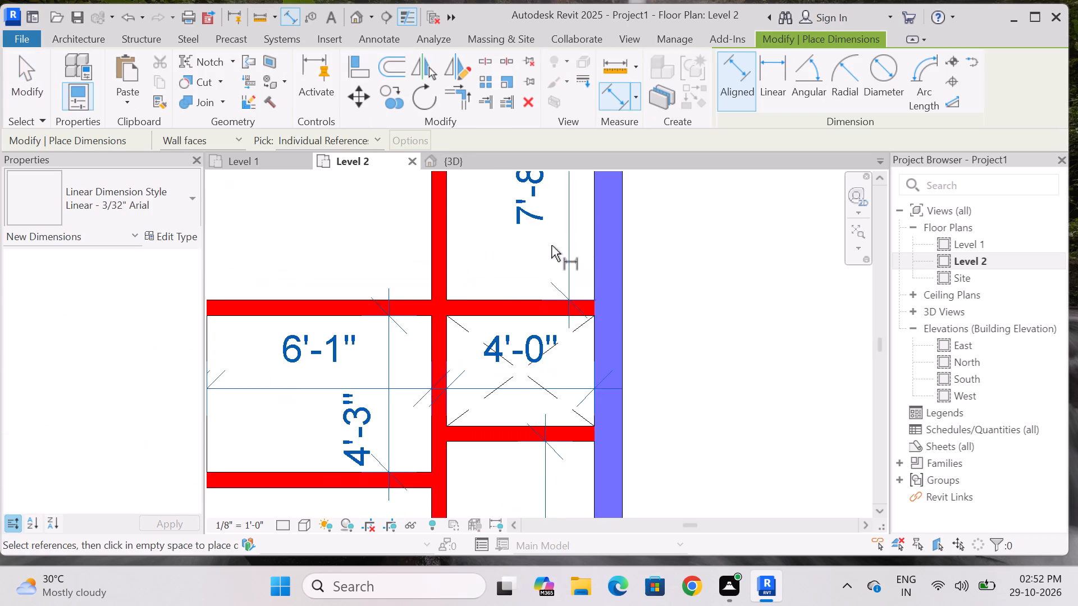
left_click(545, 451)
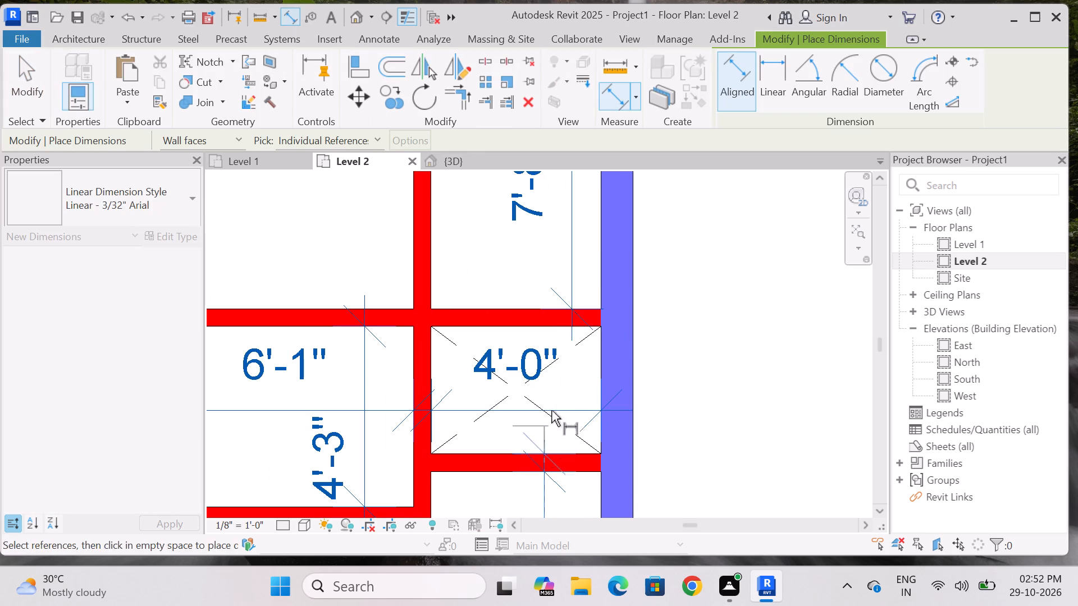
left_click(545, 325)
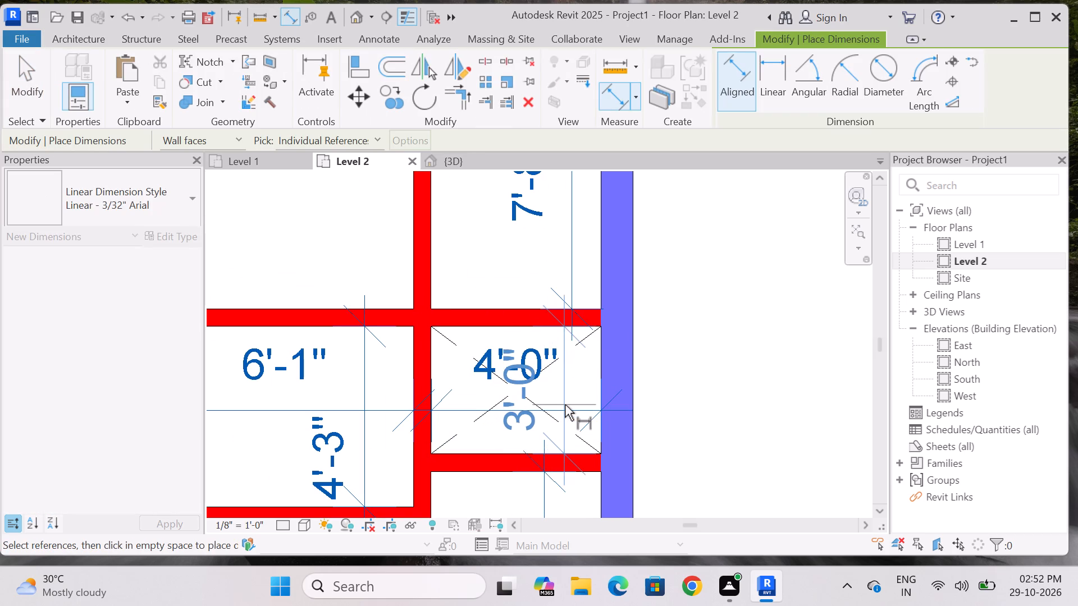
left_click(565, 405)
key("Escape")
key("Escape")
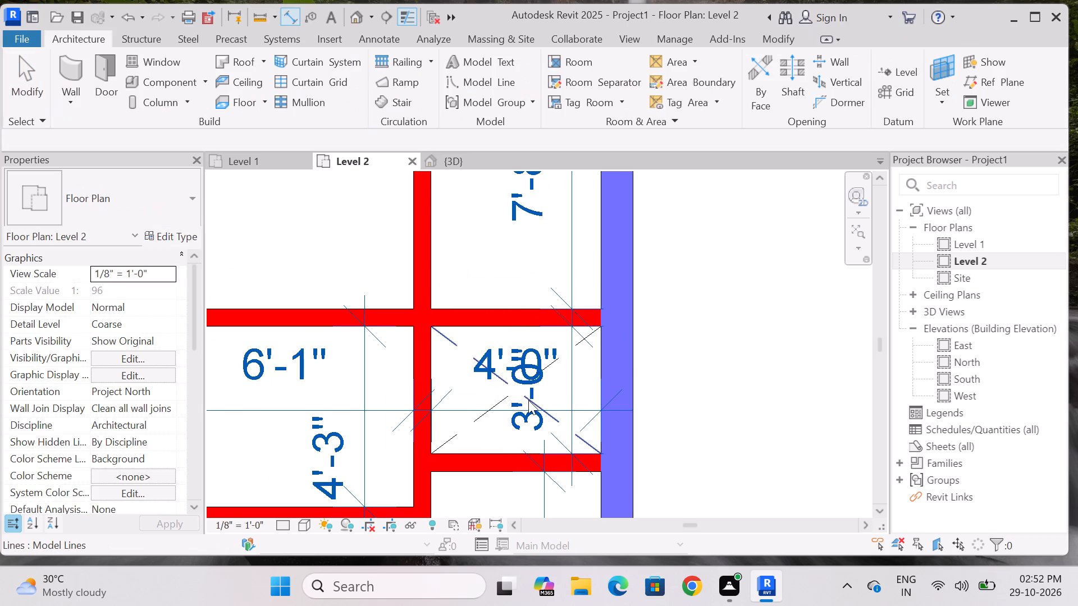
Move the 3'-0" text toward the exterior wall and the crossed shaft's 4'-0" text toward its opposite upper corner, so they stop overlapping.
left_click(522, 419)
left_click_drag(550, 385, 578, 397)
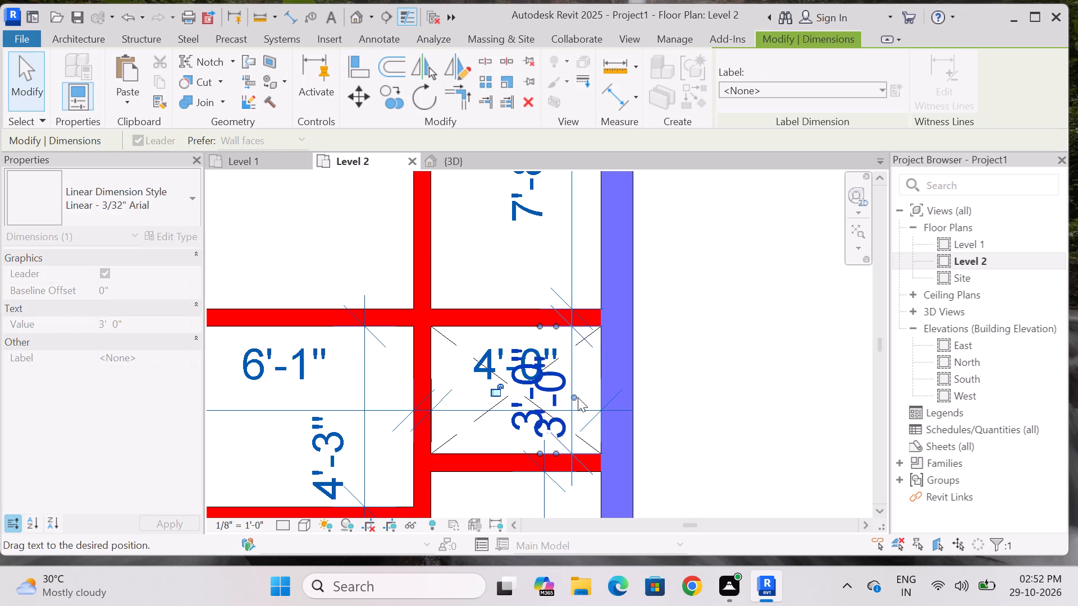
left_click_drag(578, 397, 596, 393)
key("Escape")
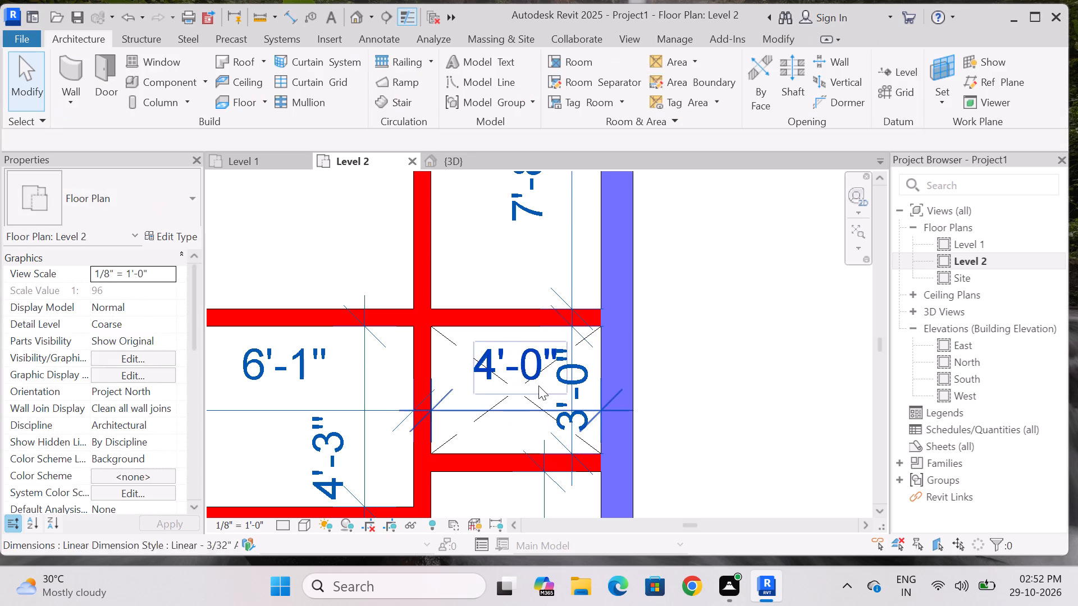
left_click(522, 364)
left_click_drag(519, 389, 481, 373)
key("Escape")
scroll(537, 278, "down", 3)
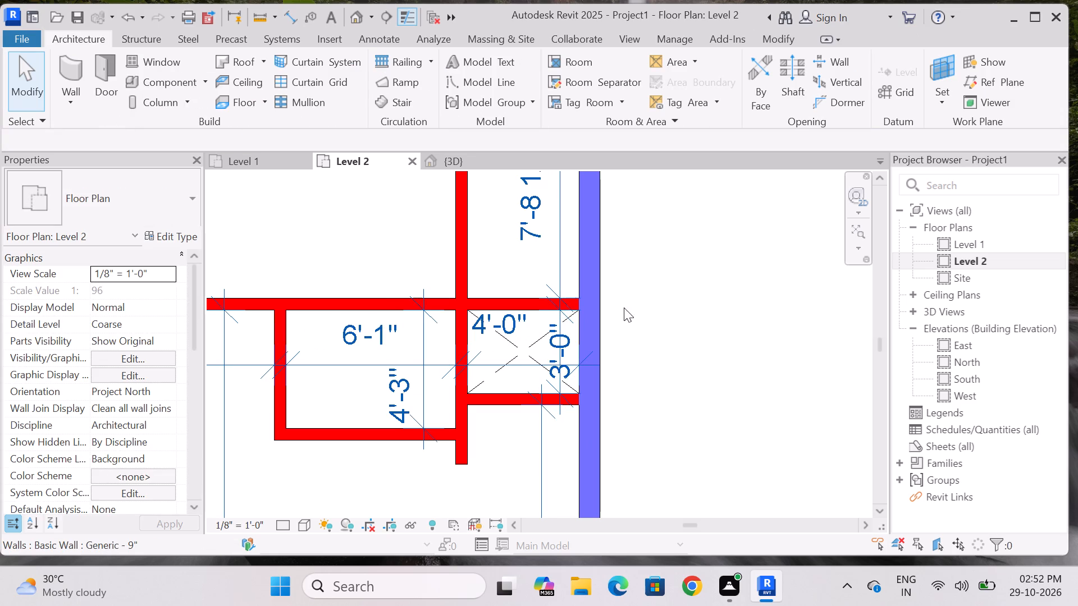
Move the 11'-3" dimension text up beside its dimension line, clear of the 7'-3" dimension text.
scroll(628, 319, "down", 4)
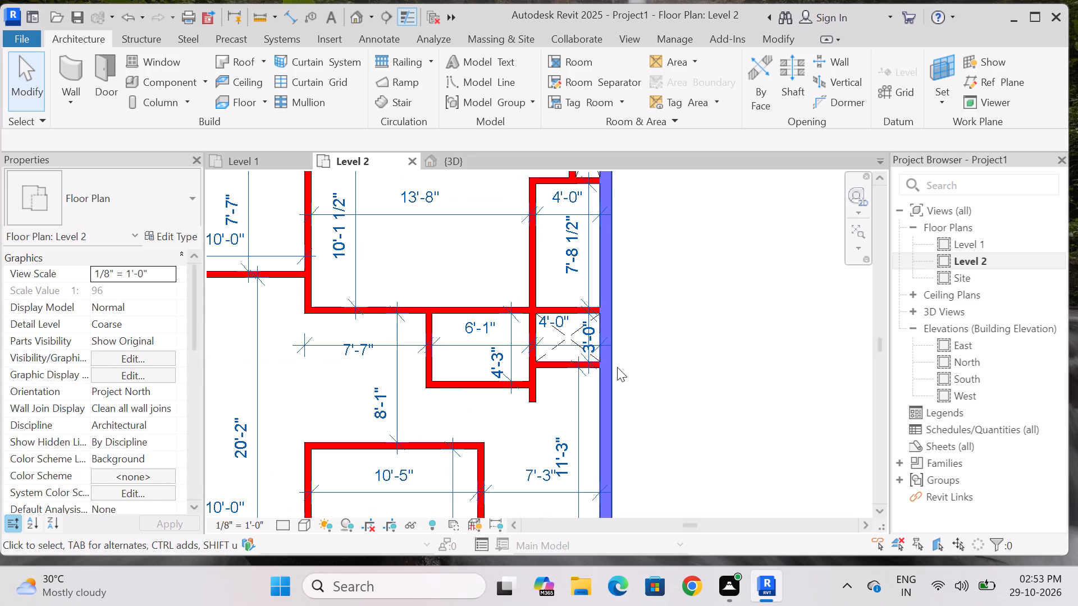
scroll(618, 343, "down", 3)
scroll(610, 433, "up", 4)
left_click(550, 401)
left_click_drag(572, 409, 575, 391)
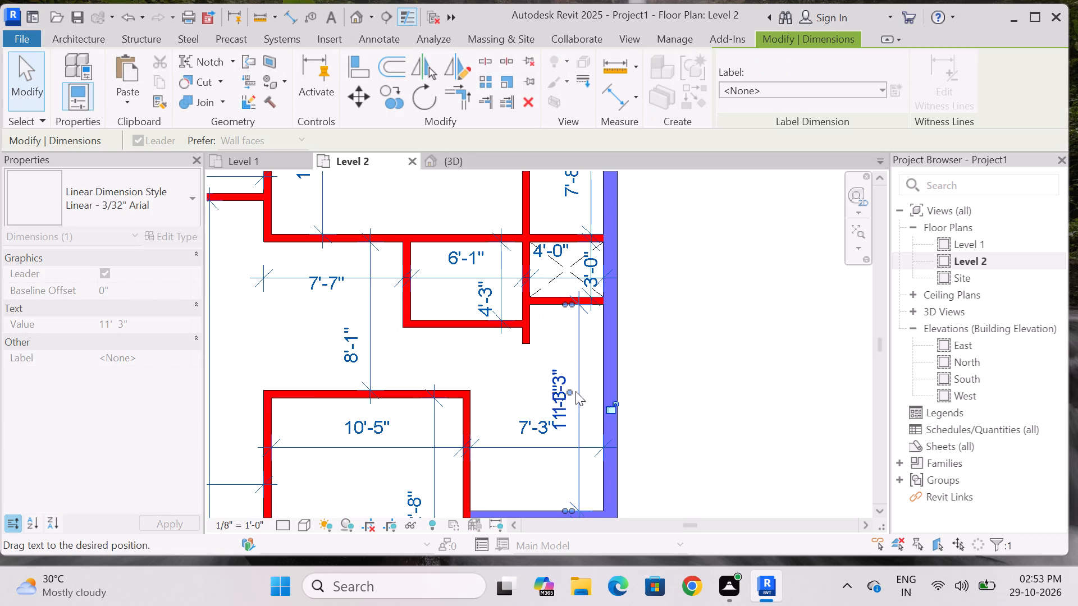
left_click_drag(575, 391, 577, 385)
left_click(577, 385)
left_click_drag(577, 385, 564, 386)
scroll(565, 400, "up", 4)
key("Escape")
left_click(577, 375)
left_click_drag(595, 372, 541, 359)
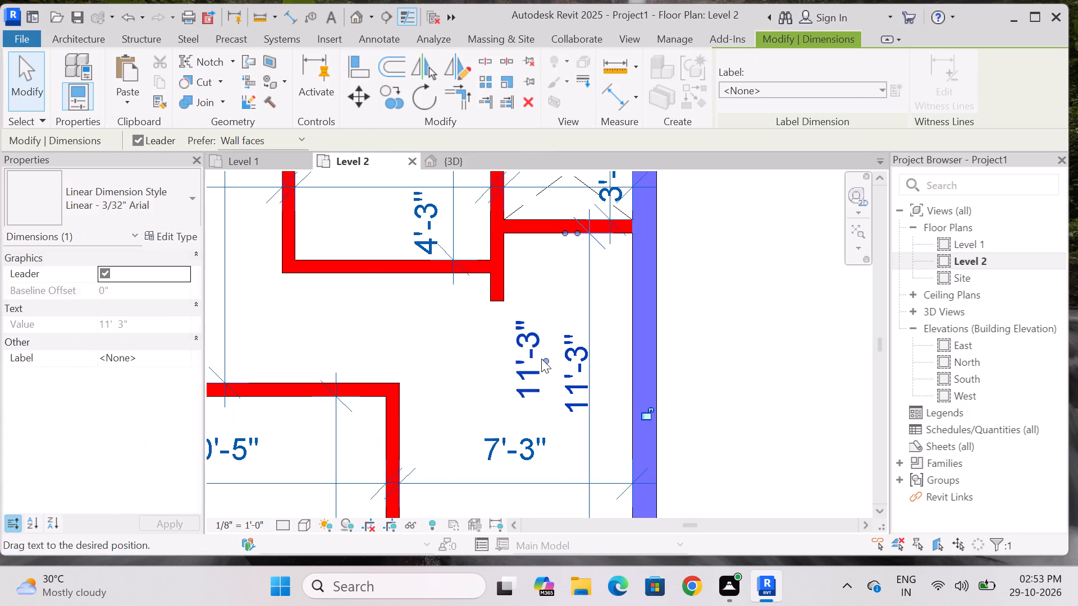
left_click_drag(541, 359, 583, 382)
key("Escape")
Examine the whole Level 2 floor plan, checking the crossed shafts and the dimension text layout.
scroll(495, 350, "down", 9)
scroll(596, 412, "down", 2)
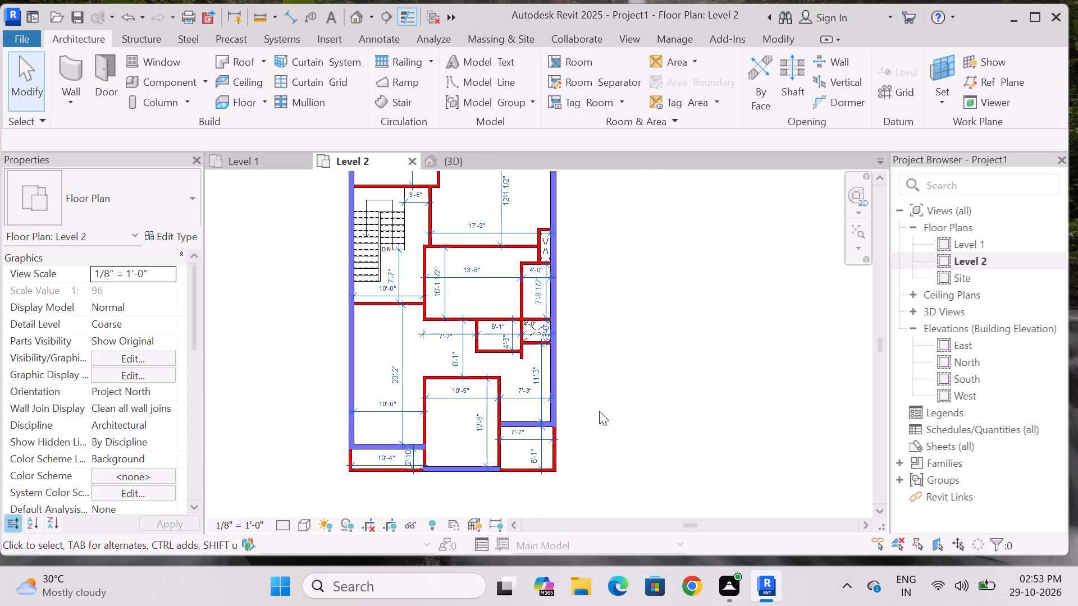
scroll(574, 323, "up", 2)
scroll(577, 390, "down", 2)
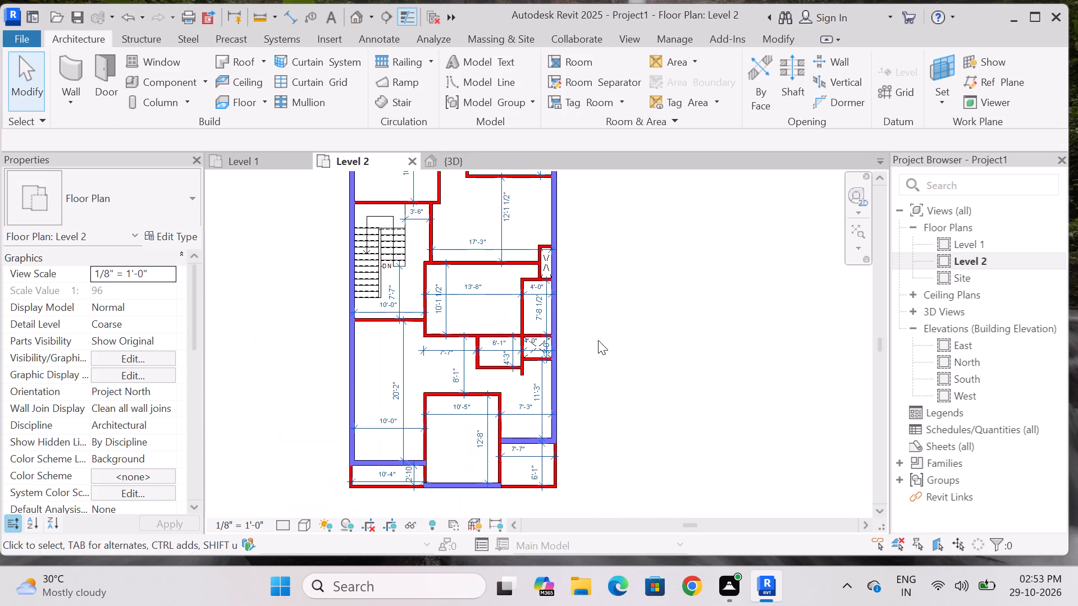
scroll(598, 340, "down", 5)
scroll(638, 309, "up", 3)
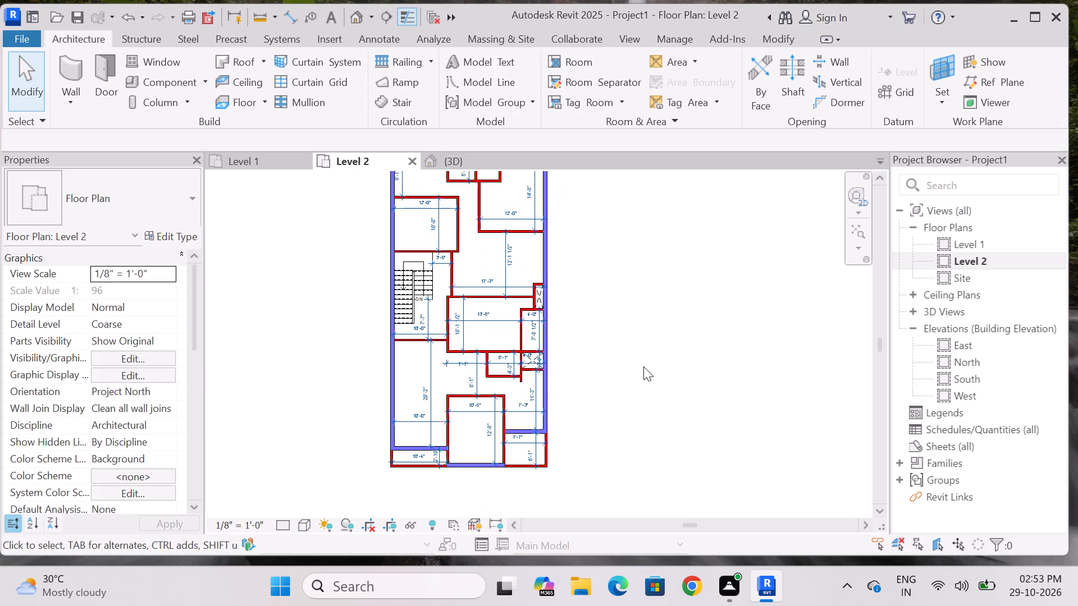
middle_click_drag(642, 367, 593, 412)
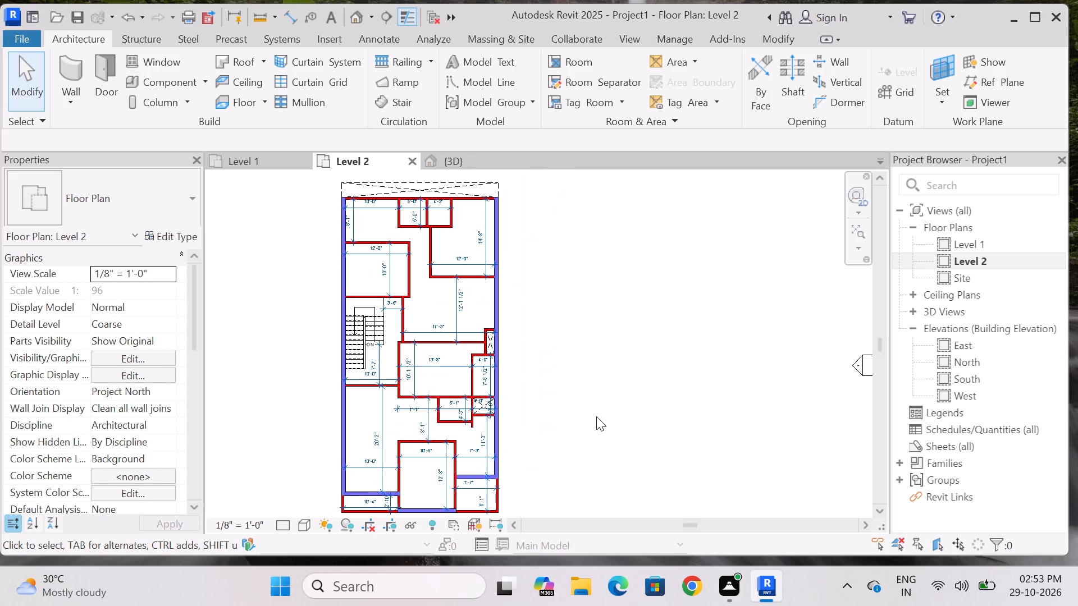
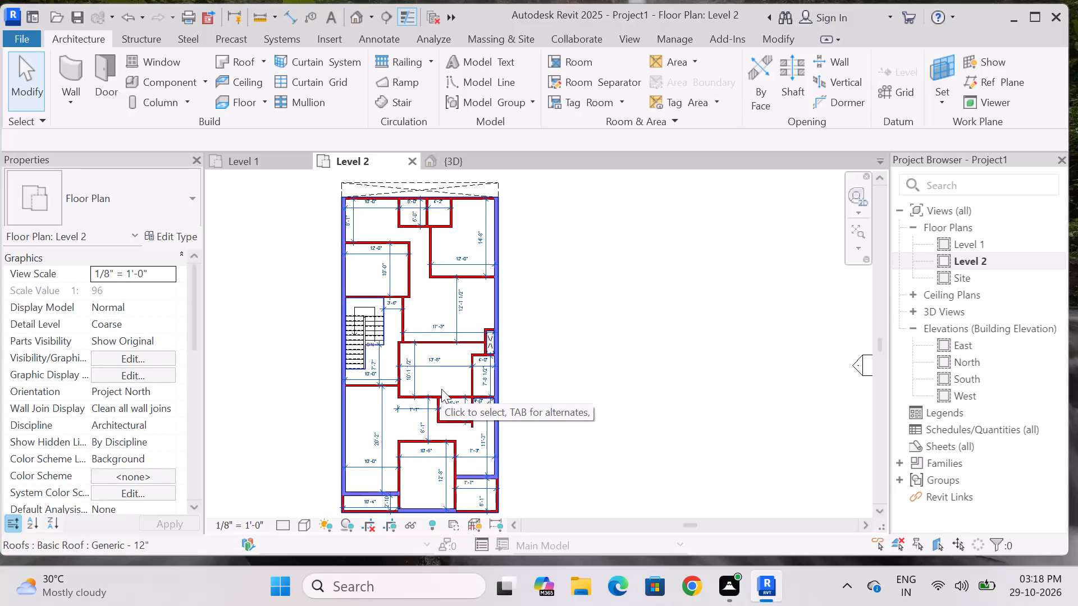
Examine the building in the 3D view, from above and around its front corner.
scroll(528, 377, "down", 3)
scroll(523, 380, "up", 1)
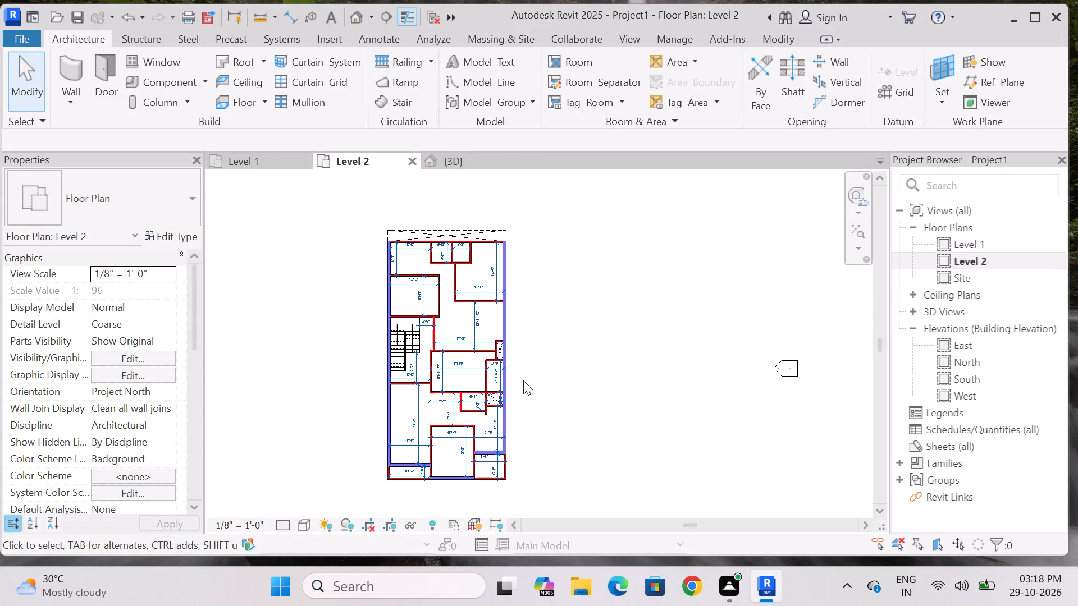
left_click(463, 164)
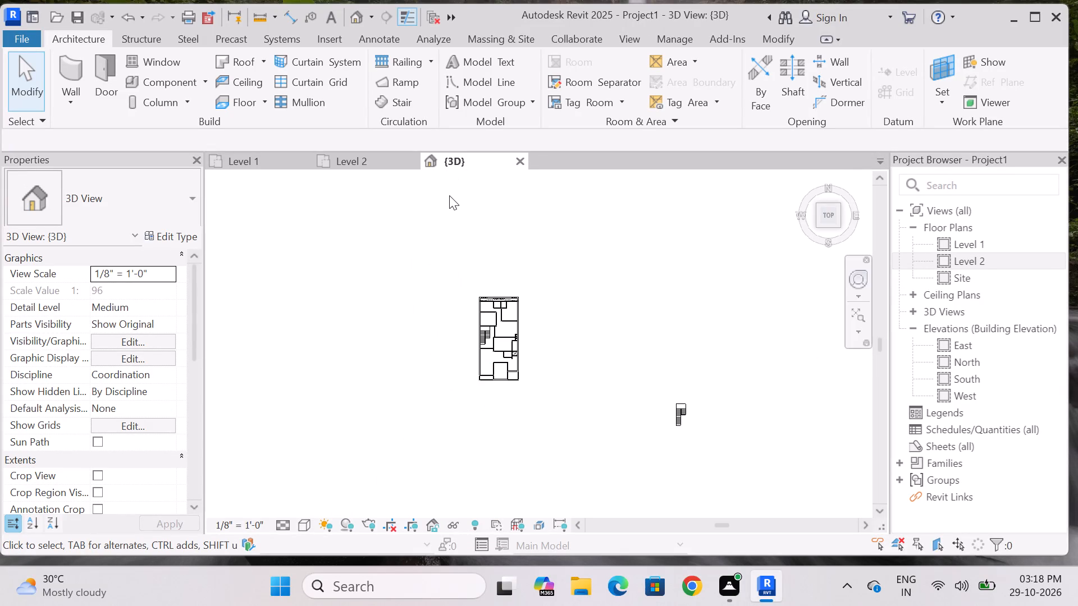
scroll(492, 302, "up", 9)
scroll(562, 328, "down", 4)
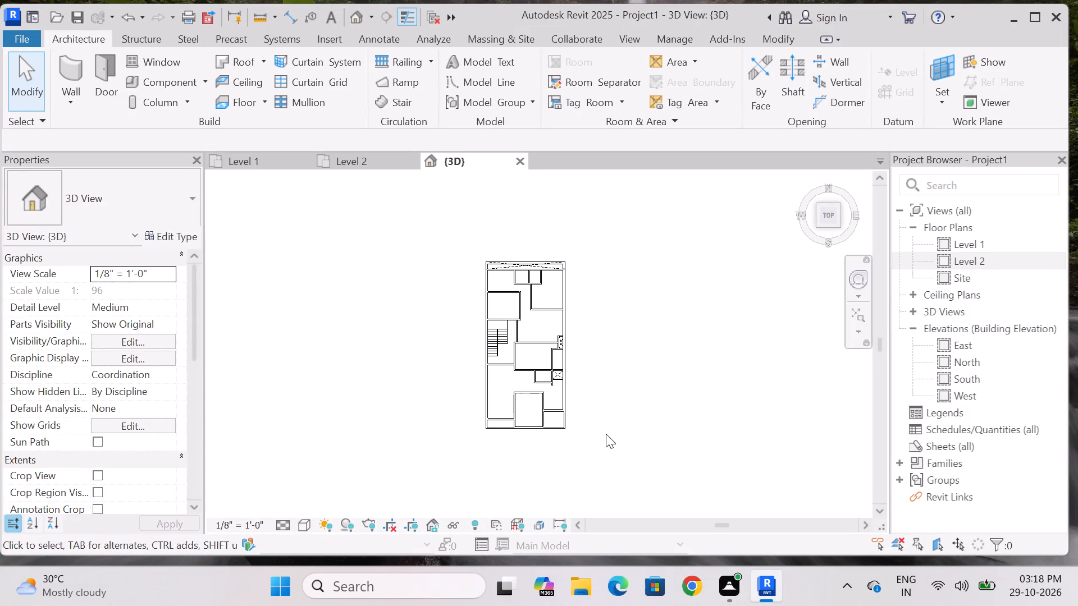
middle_click_drag(607, 433, 582, 330)
middle_click_drag(604, 392, 583, 328, "shift")
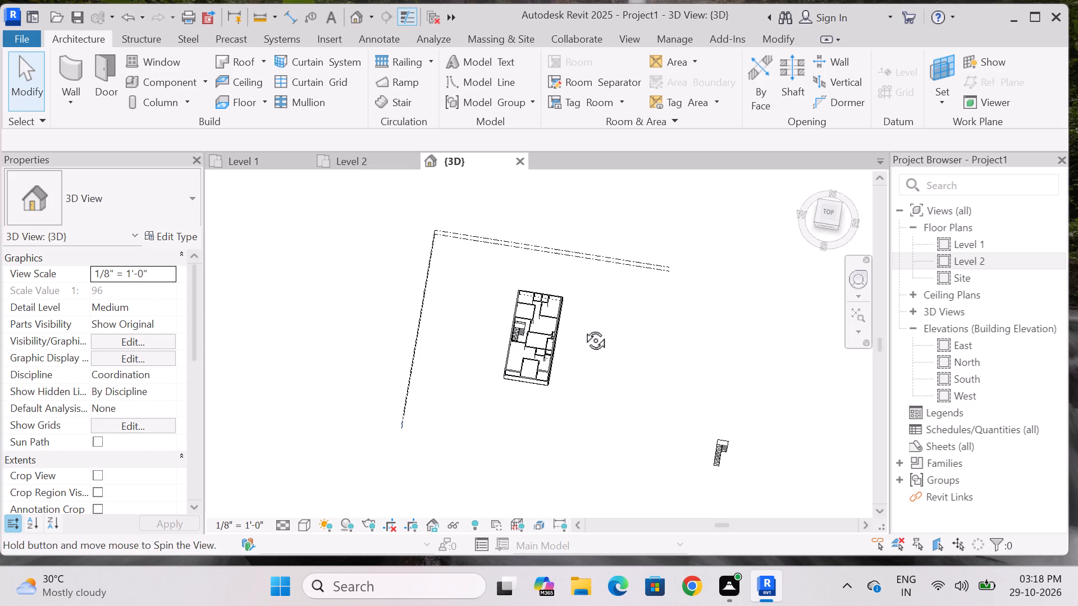
middle_click_drag(583, 328, 582, 229, "shift")
scroll(562, 419, "up", 8)
middle_click_drag(589, 429, 546, 344, "shift")
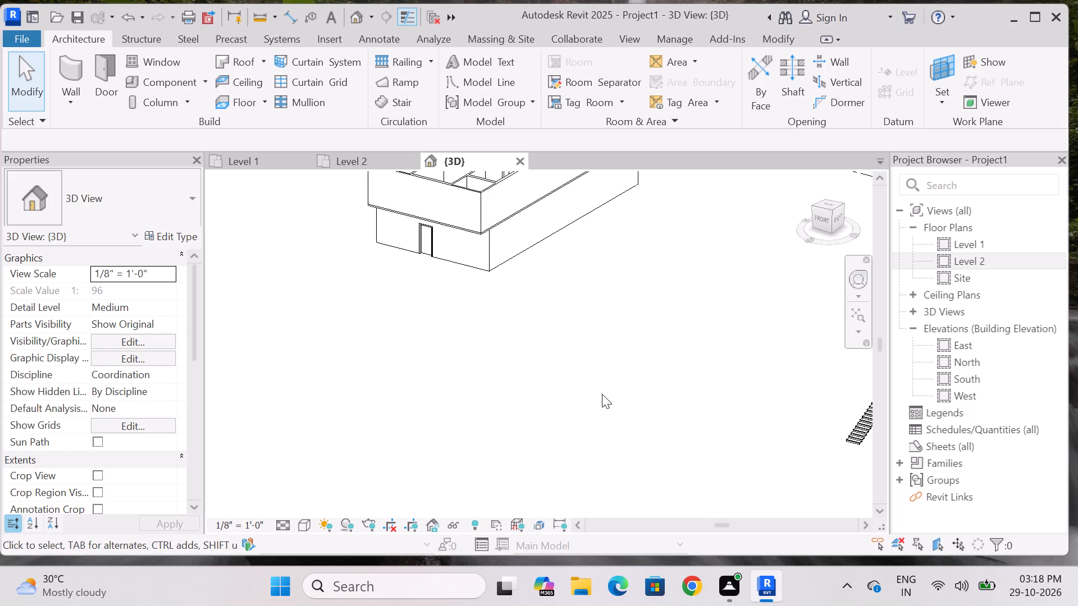
scroll(602, 403, "down", 5)
middle_click_drag(597, 329, 554, 322, "shift")
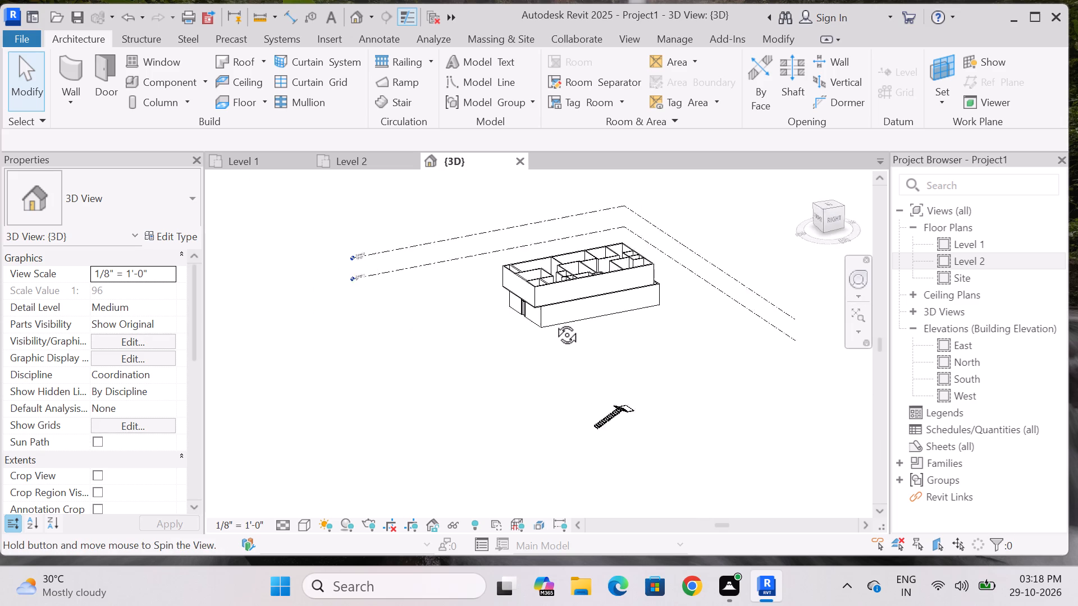
middle_click_drag(554, 322, 586, 326, "shift")
On the Level 2 plan, set the unconnected height of the front wall closing the 10'-4" wide bay to 1.5'.
left_click(371, 164)
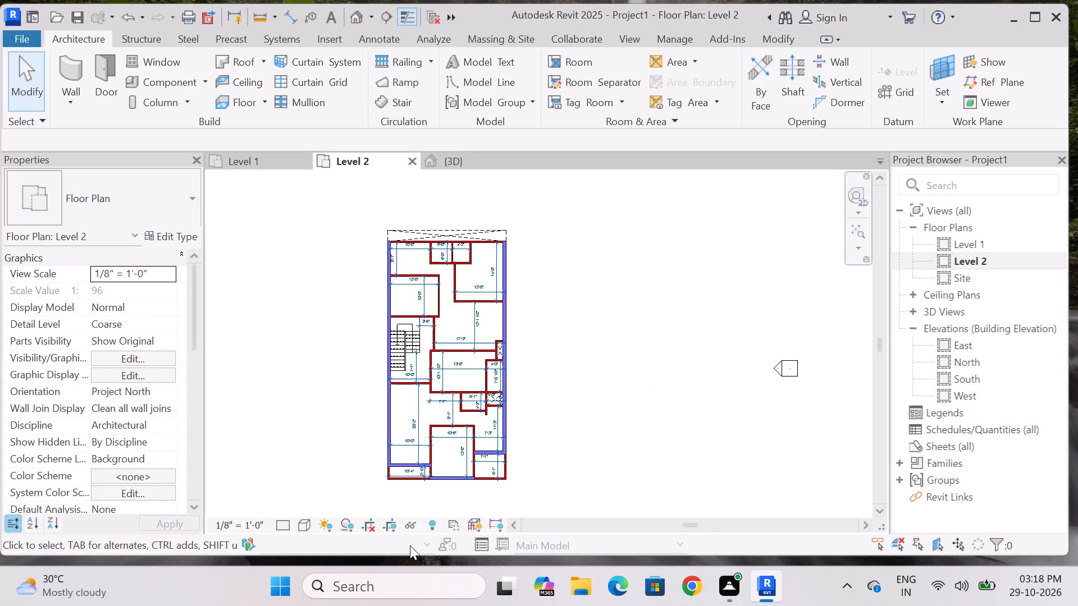
scroll(409, 543, "up", 19)
left_click(451, 444)
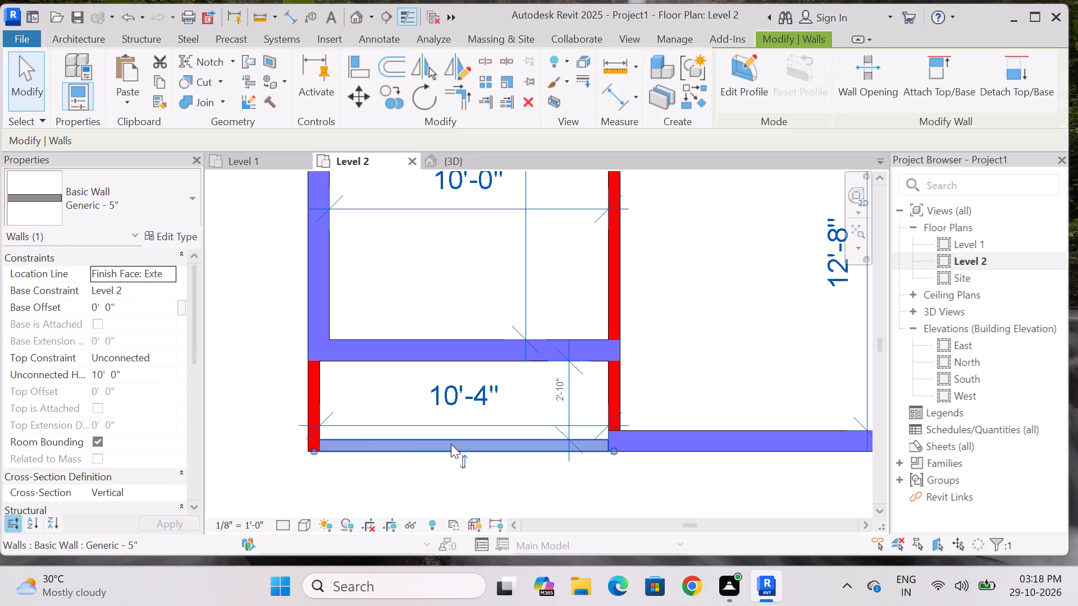
left_click(150, 373)
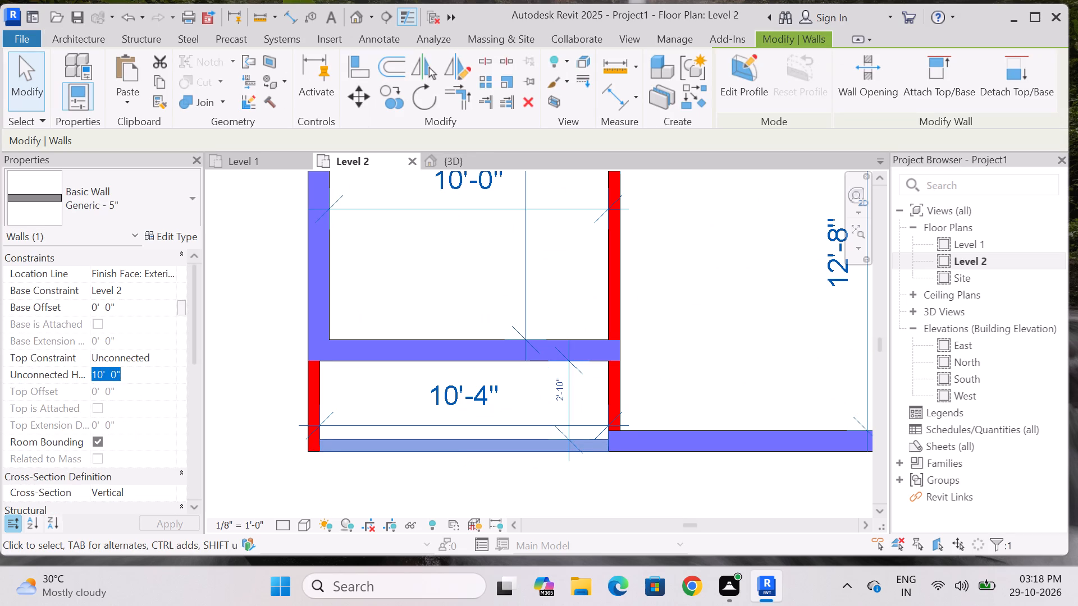
key("BackSpace")
key("1")
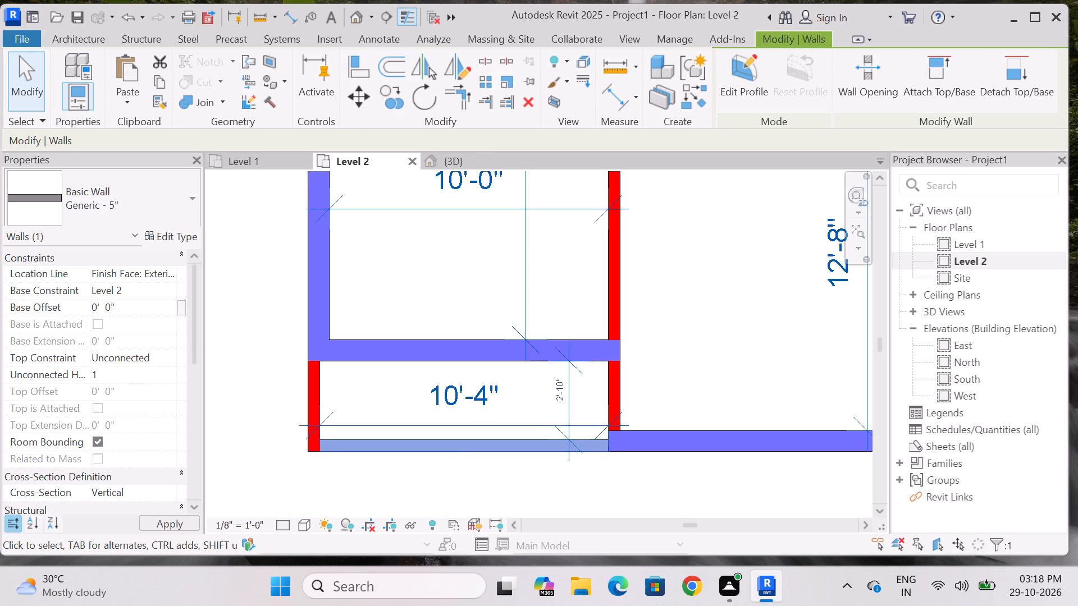
type(".5")
key("apostrophe")
key("Return")
Set the unconnected height of the front wall closing the 7'-7" wide bay to 1.5'.
scroll(251, 361, "down", 4)
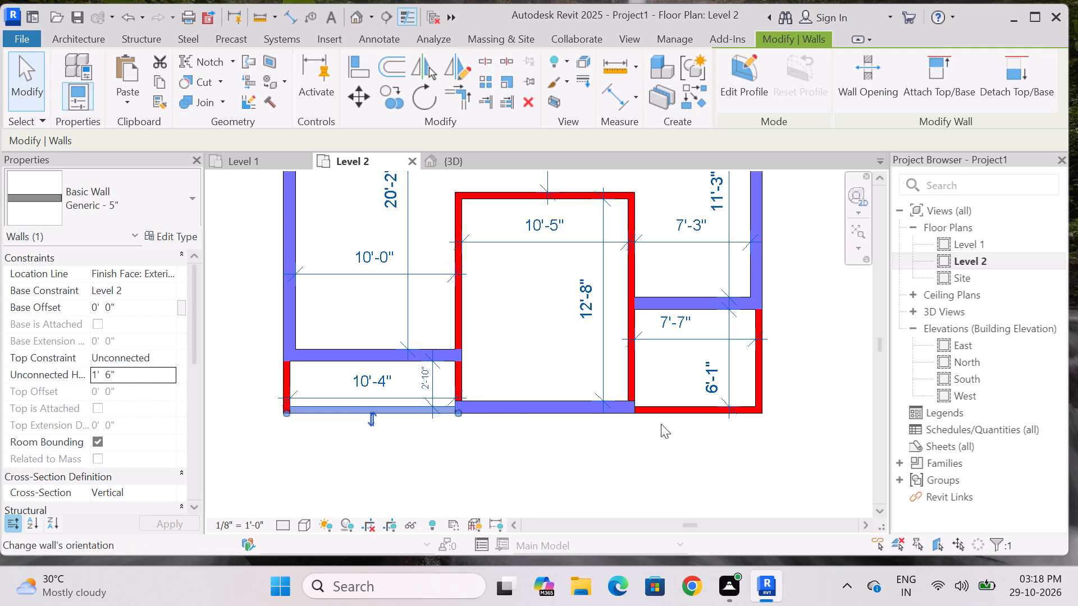
left_click(669, 414)
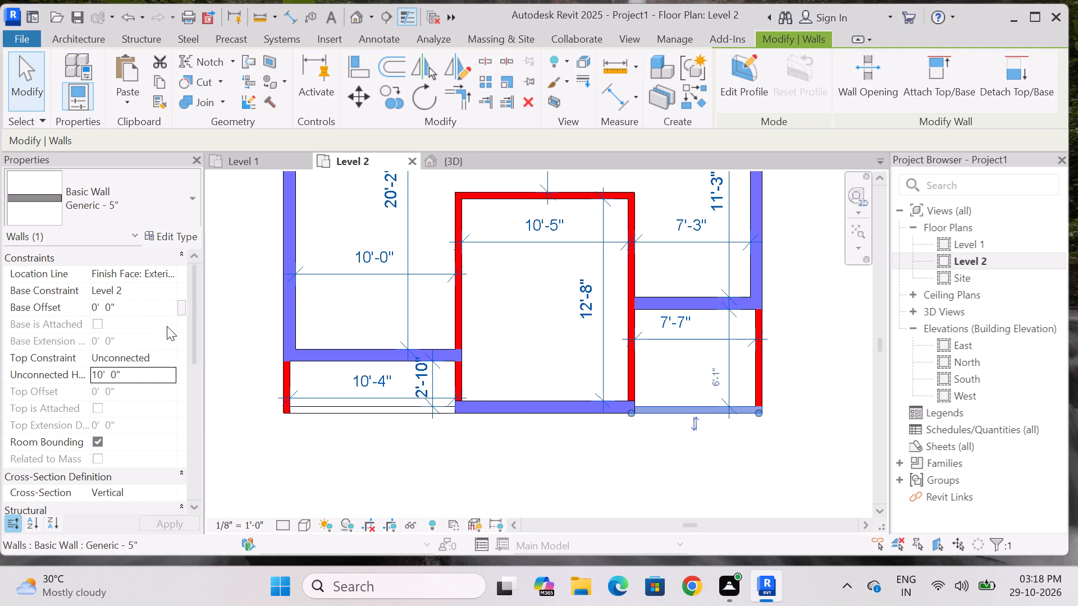
left_click(158, 378)
key("BackSpace")
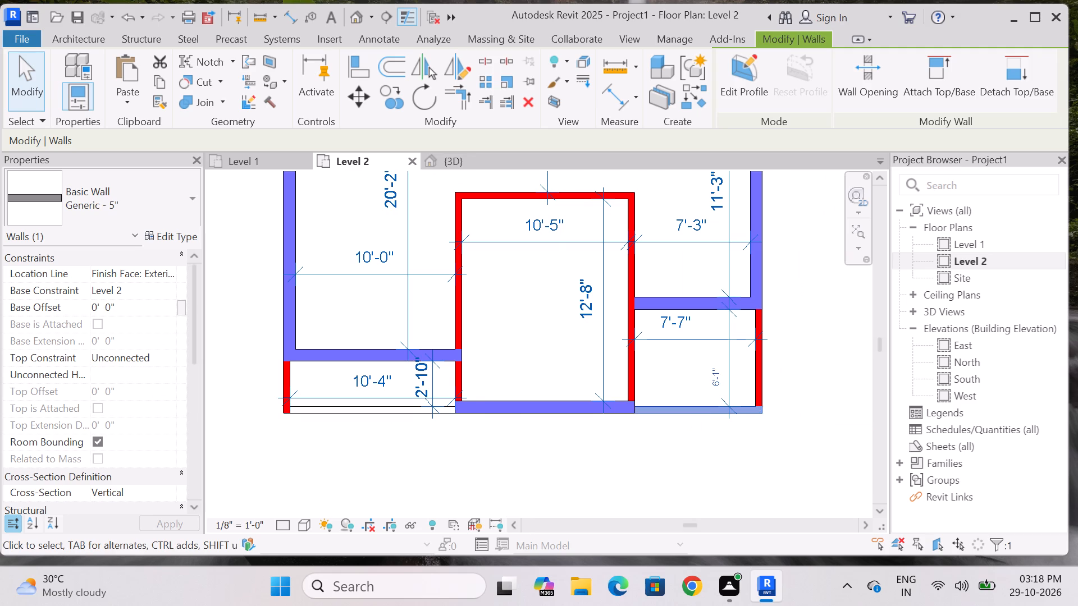
key("1")
type(".5")
key("apostrophe")
key("Return")
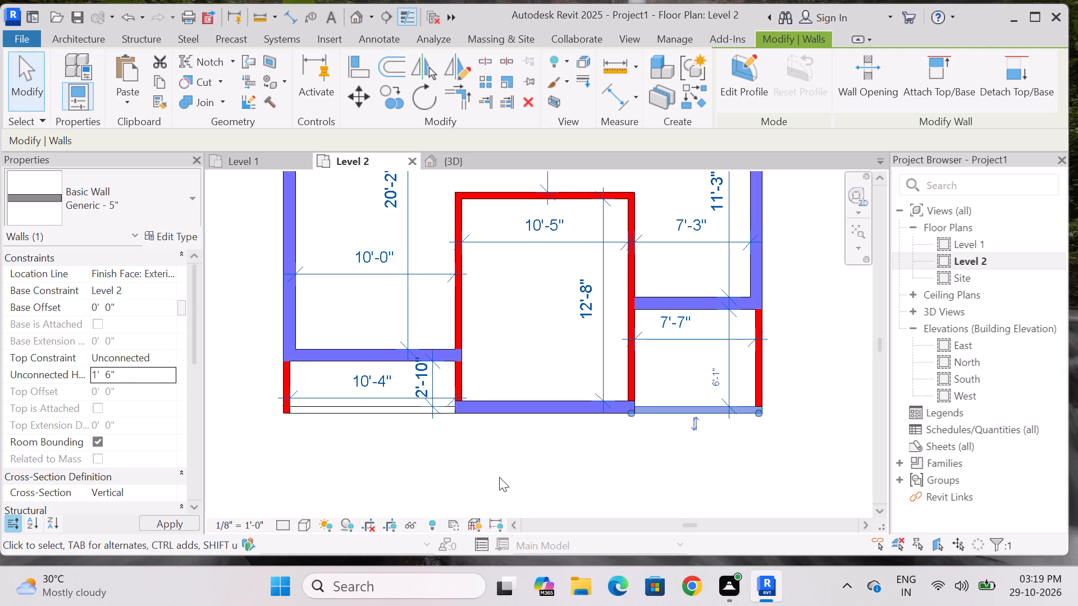
left_click(495, 481)
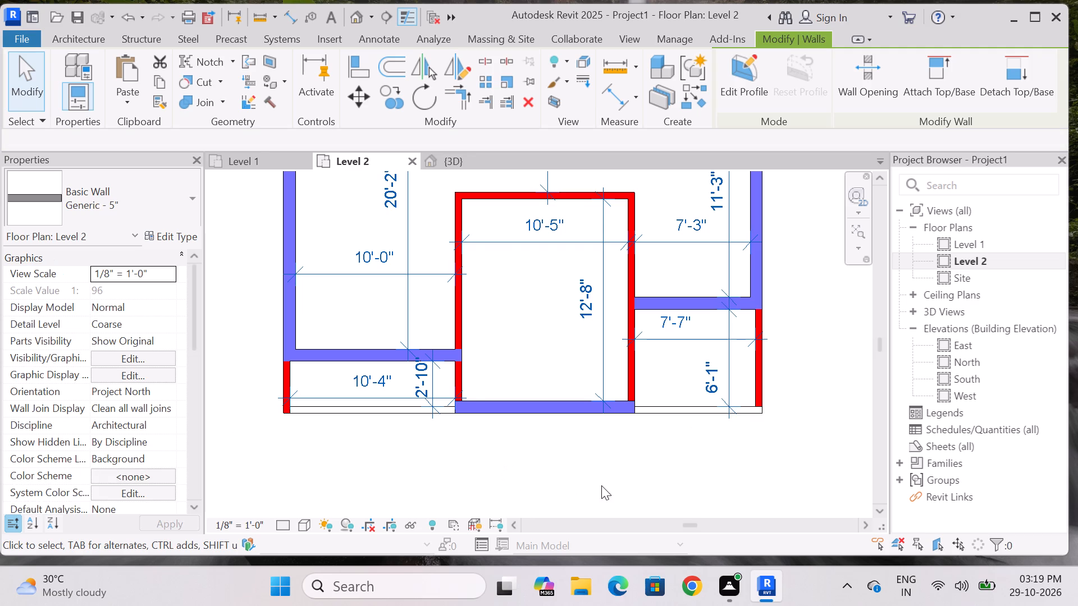
Extend the outer side wall of the 7'-7" wide bay to the outer front corner, flush with the low front wall's outer face.
scroll(759, 410, "up", 4)
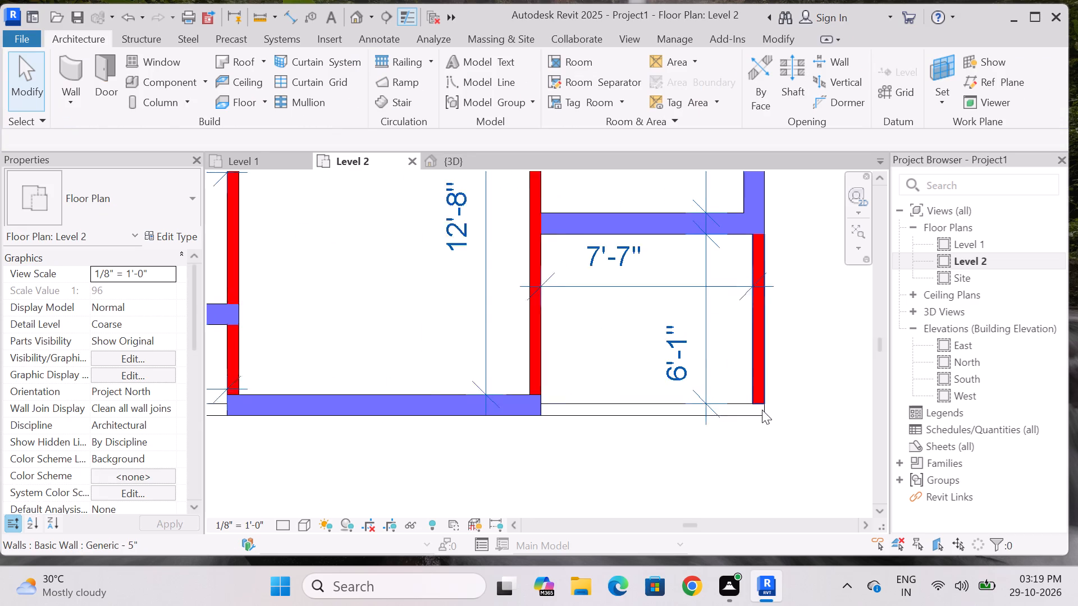
scroll(762, 410, "up", 1)
left_click(754, 385)
scroll(759, 401, "up", 2)
left_click_drag(767, 411, 767, 424)
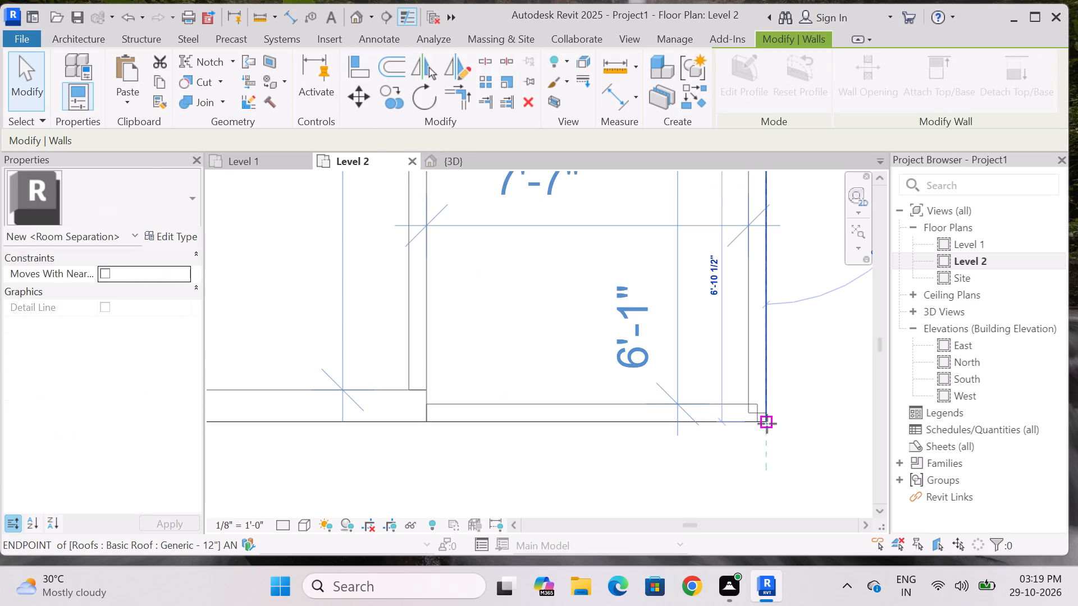
left_click_drag(767, 424, 767, 428)
scroll(765, 453, "down", 3)
left_click(765, 453)
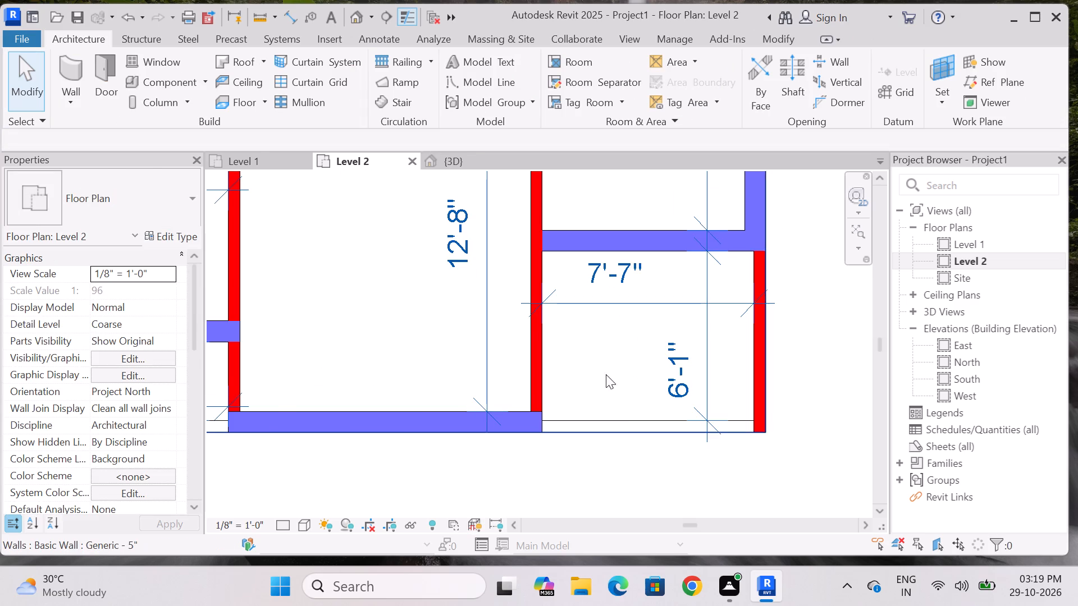
Examine the front of the Level 2 plan, checking both low front walls and their corners with the adjoining walls.
scroll(605, 366, "down", 6)
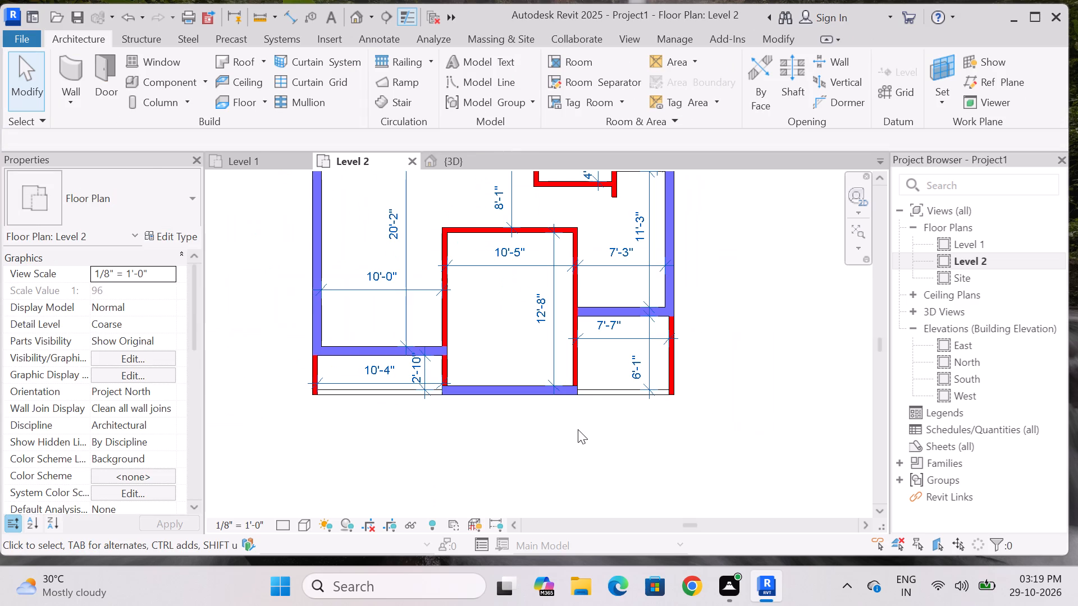
scroll(408, 421, "up", 6)
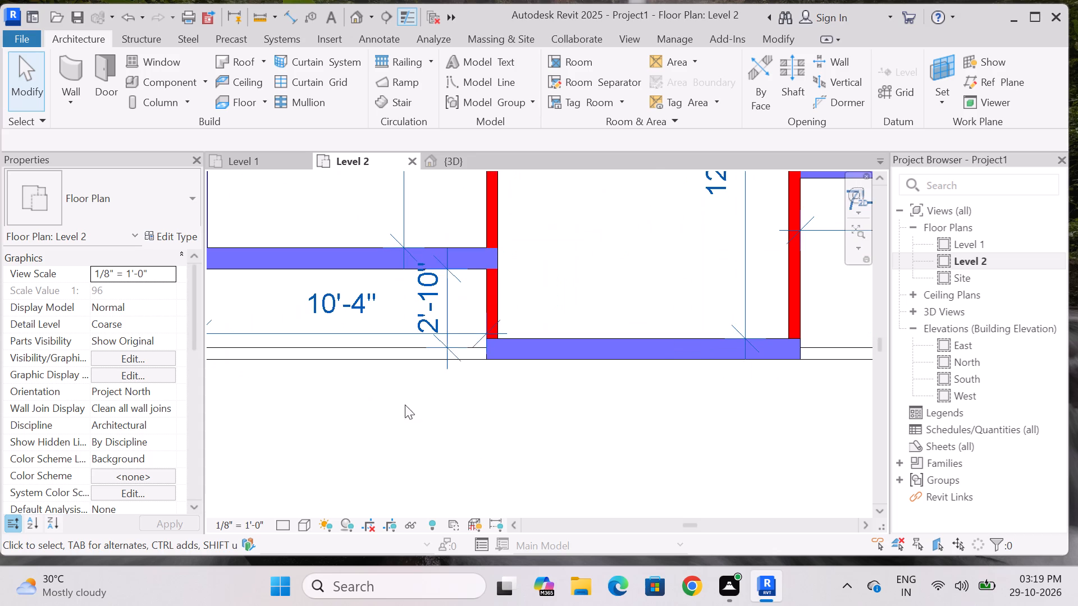
scroll(502, 402, "down", 3)
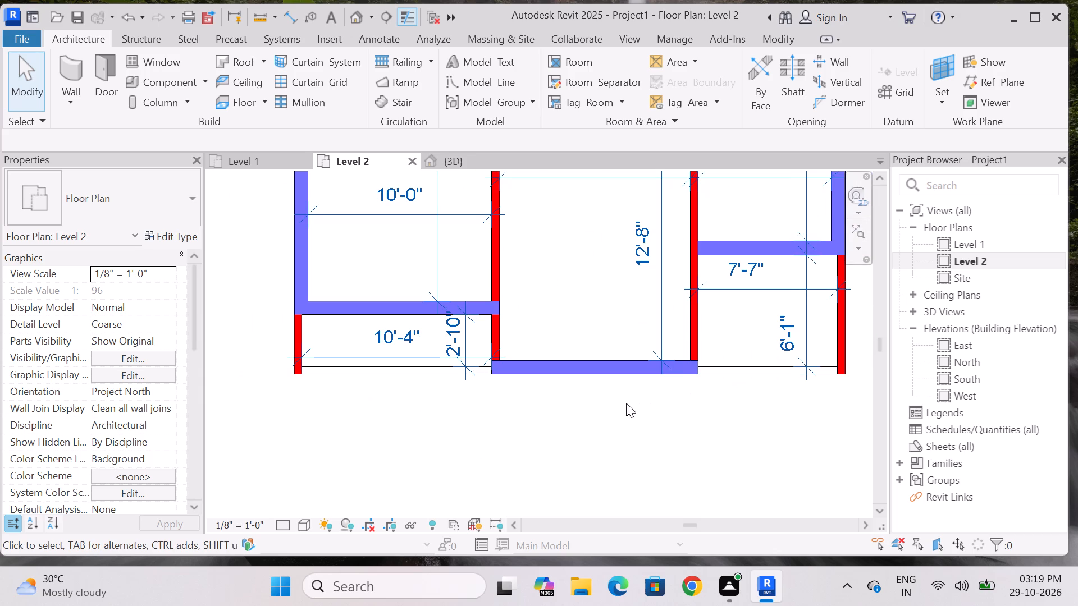
scroll(627, 404, "down", 3)
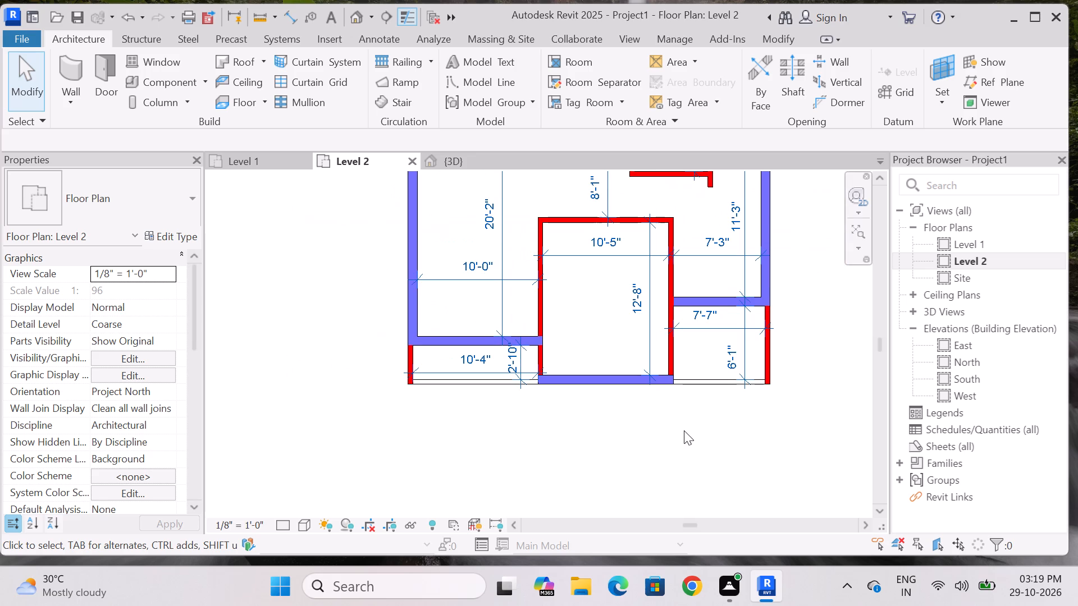
middle_click_drag(683, 430, 662, 427)
scroll(654, 429, "up", 2)
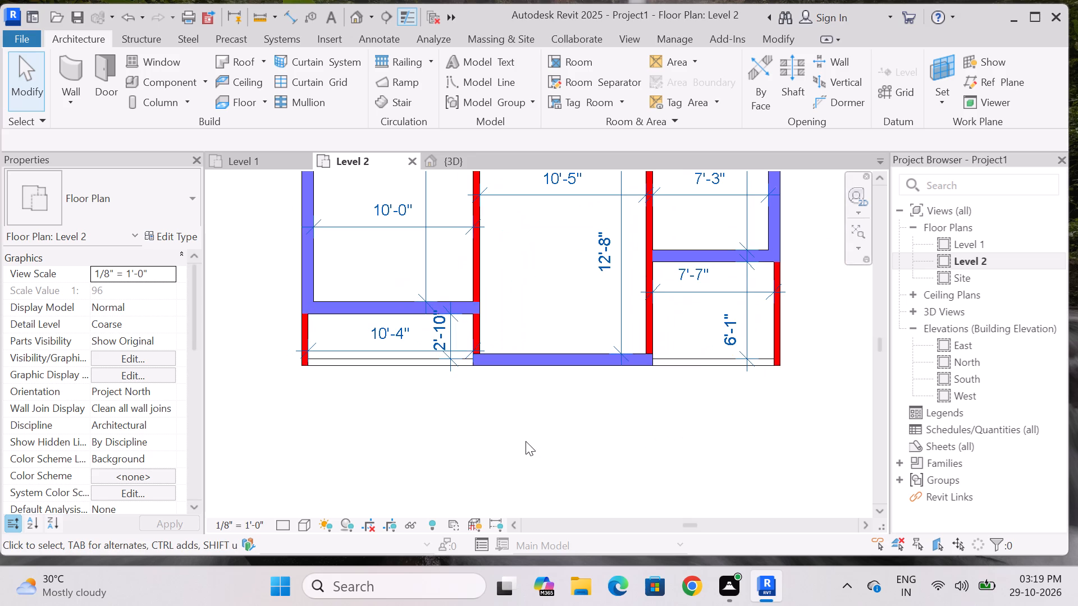
scroll(523, 441, "down", 2)
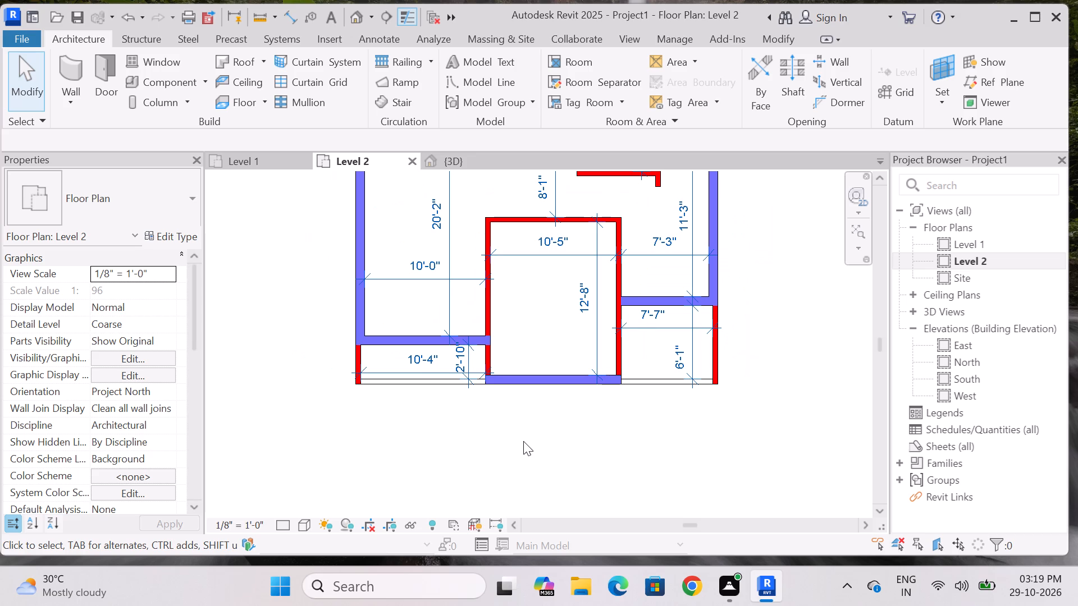
scroll(592, 430, "down", 8)
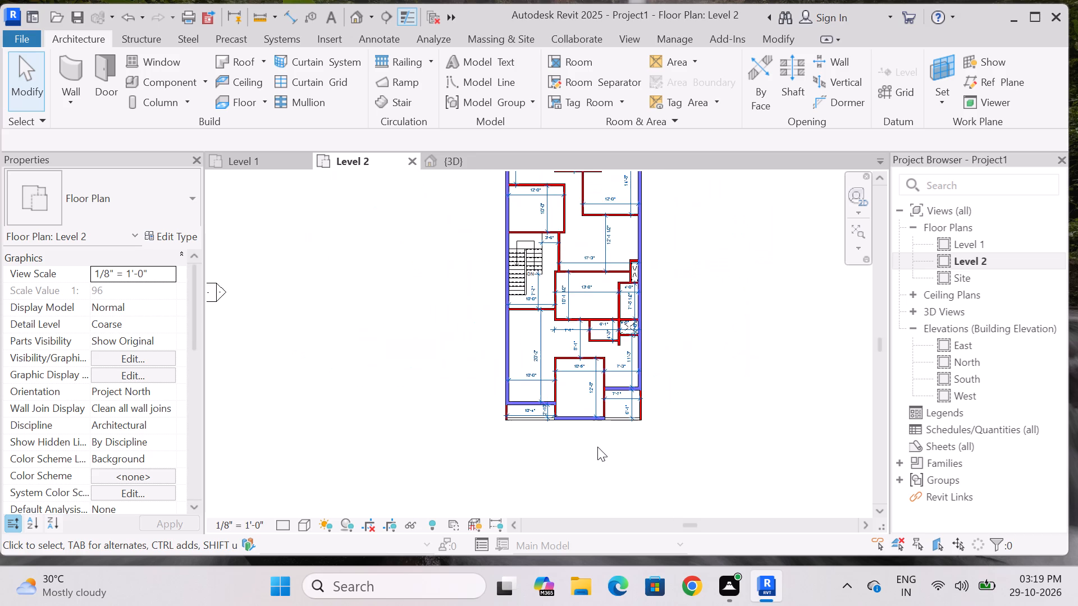
scroll(597, 447, "up", 3)
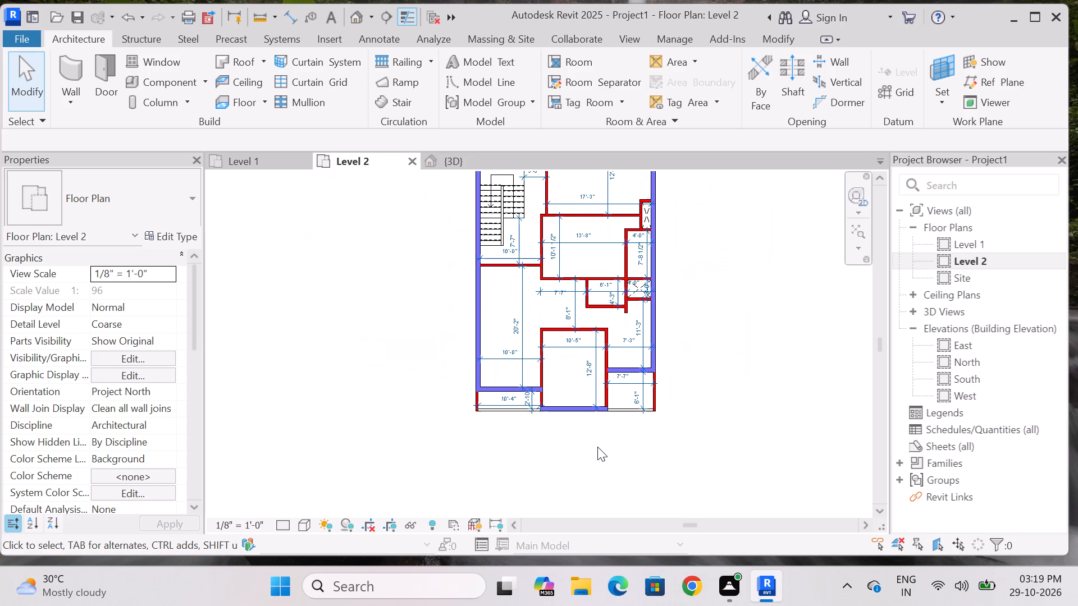
scroll(596, 448, "down", 1)
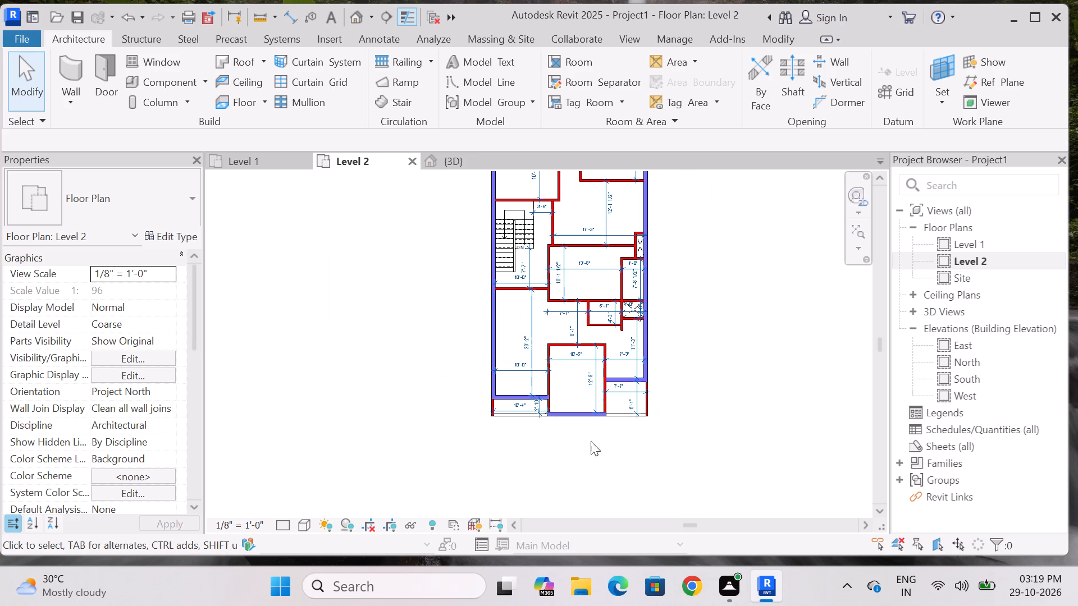
In the 3D view, examine the front and sides of the building, checking the low Level 2 front bay walls.
left_click(440, 160)
scroll(469, 327, "up", 5)
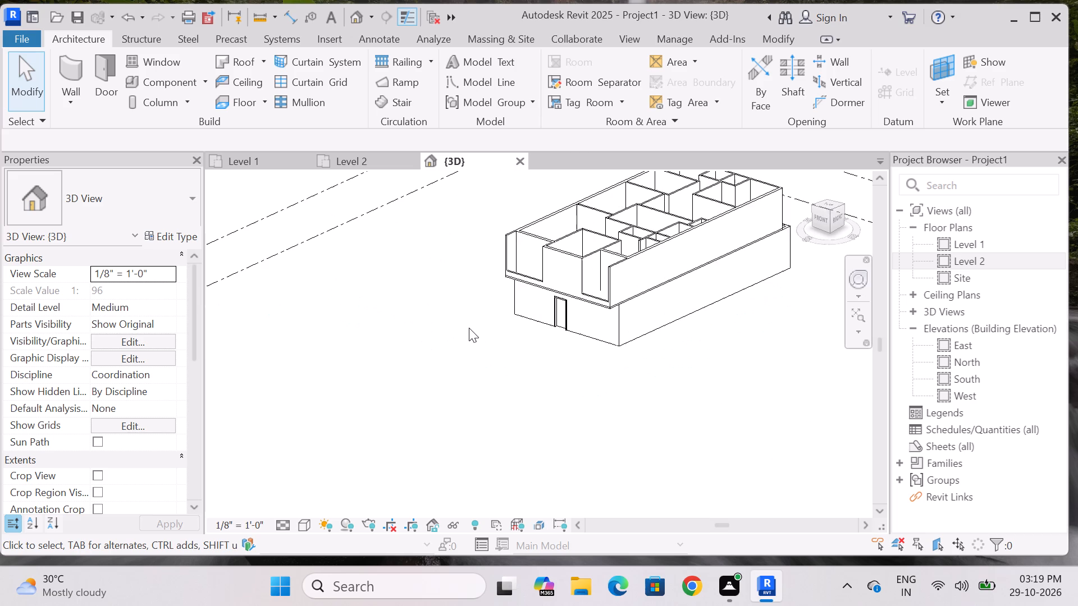
scroll(469, 328, "up", 1)
middle_click_drag(467, 368, 536, 305, "shift")
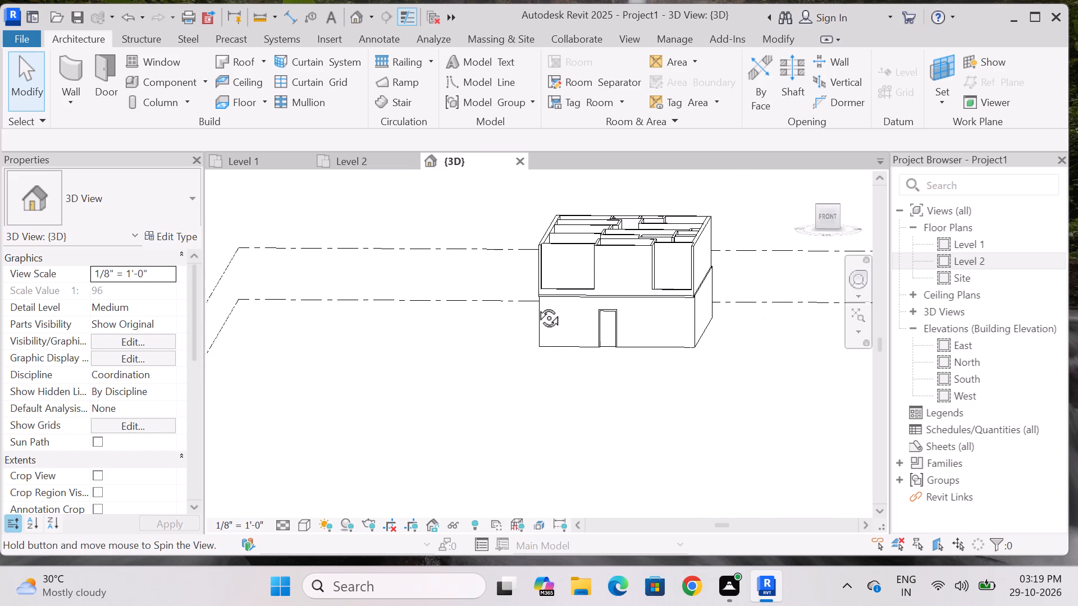
middle_click_drag(536, 305, 534, 365, "shift")
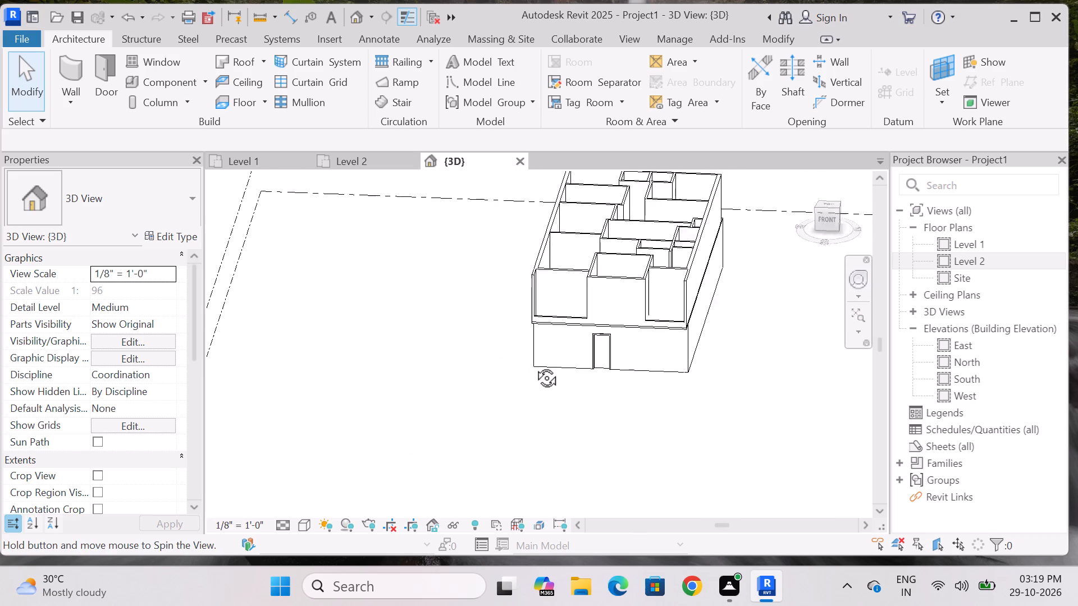
middle_click_drag(534, 365, 543, 408, "shift")
middle_click_drag(613, 458, 600, 396, "shift")
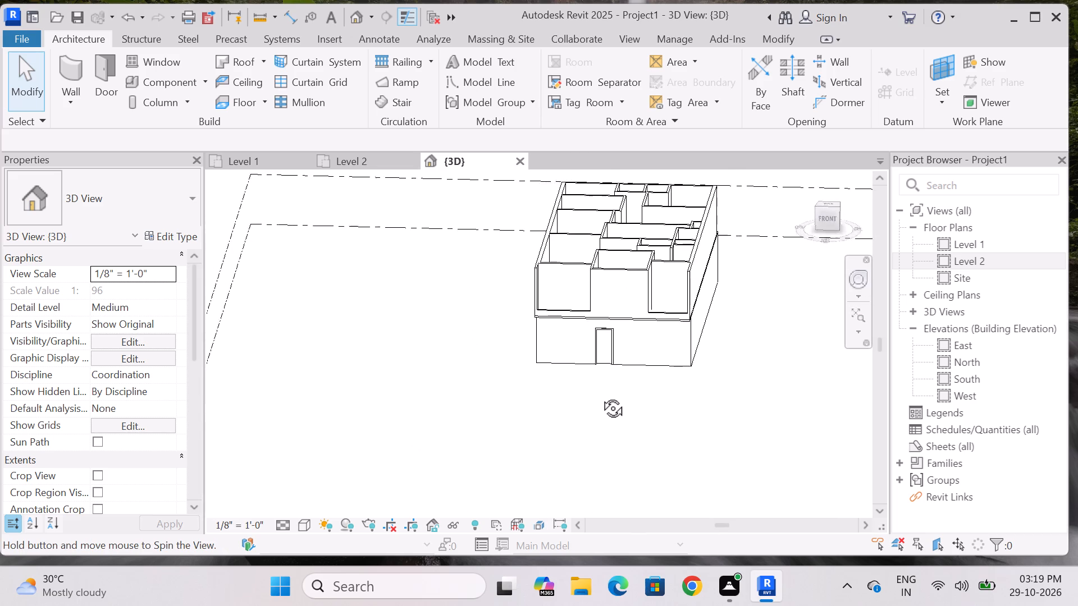
middle_click_drag(600, 396, 627, 390, "shift")
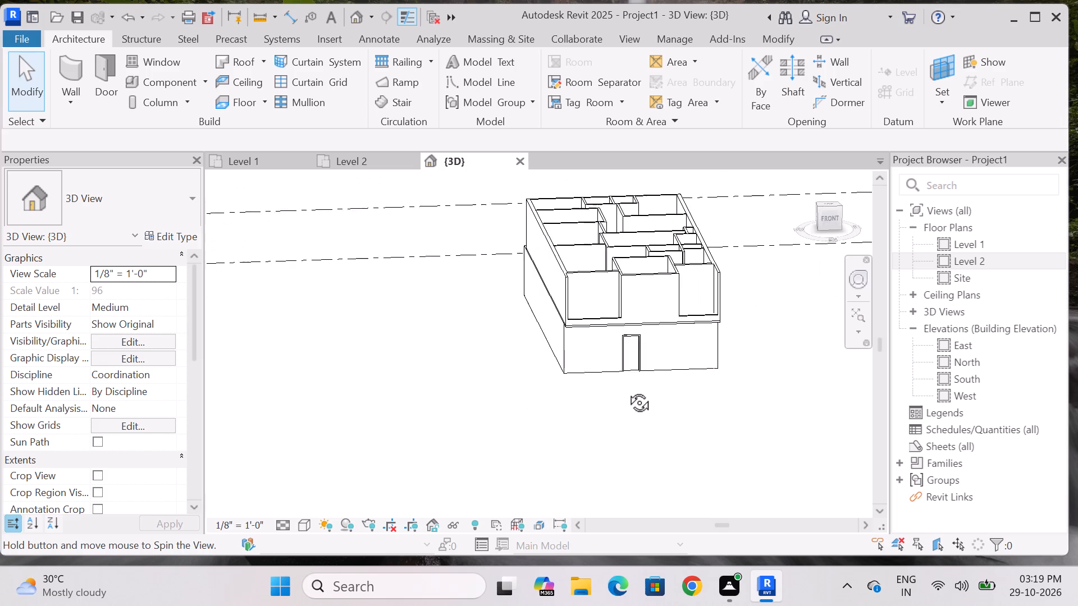
middle_click_drag(627, 390, 609, 344, "shift")
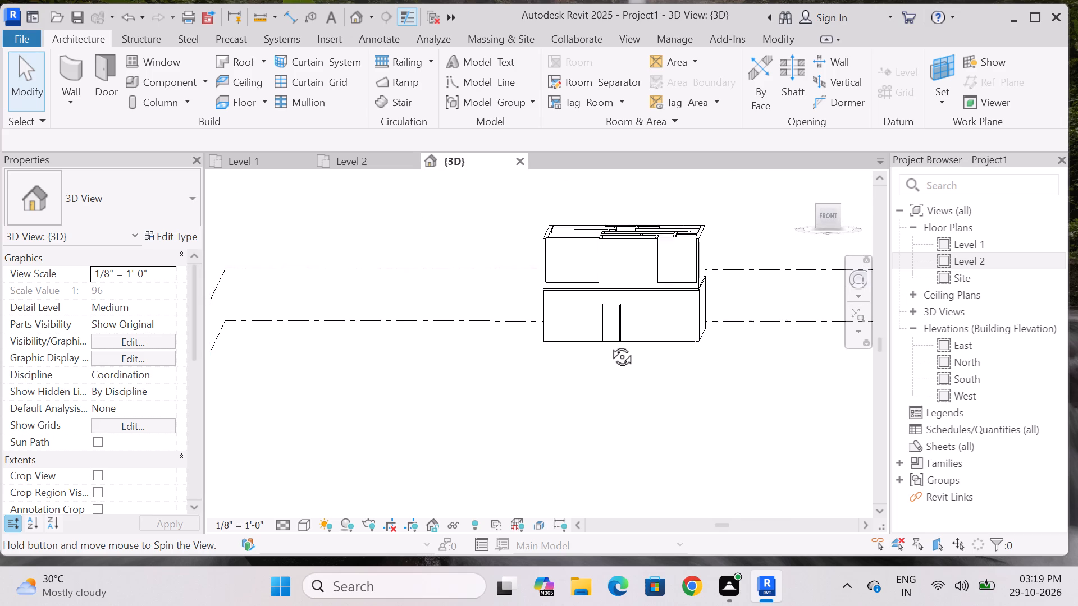
middle_click_drag(609, 344, 528, 463, "shift")
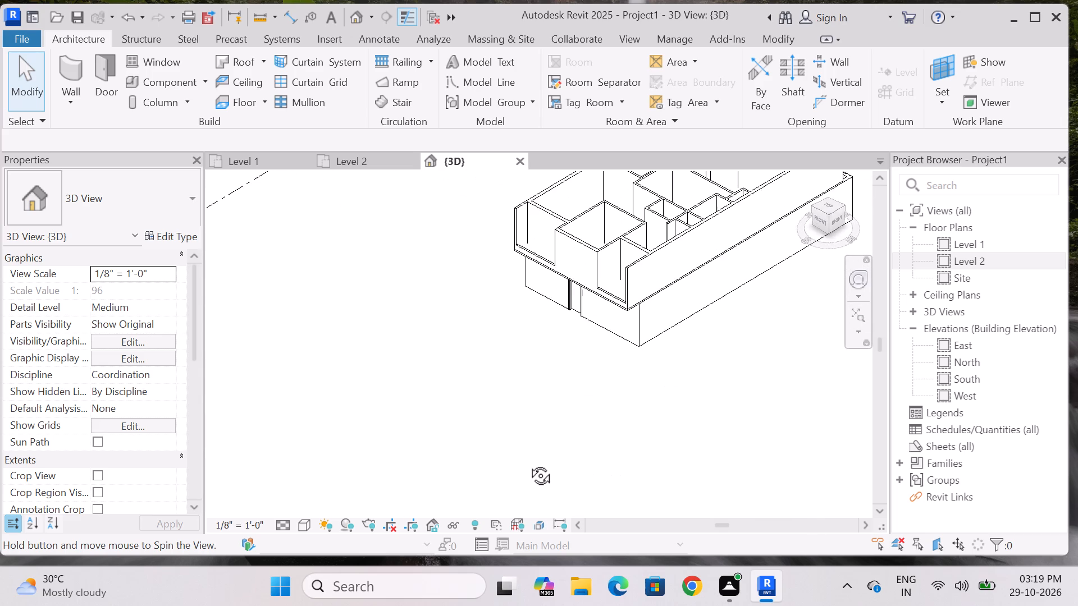
middle_click_drag(528, 463, 526, 466, "shift")
scroll(536, 445, "down", 2)
middle_click_drag(564, 449, 625, 467, "shift")
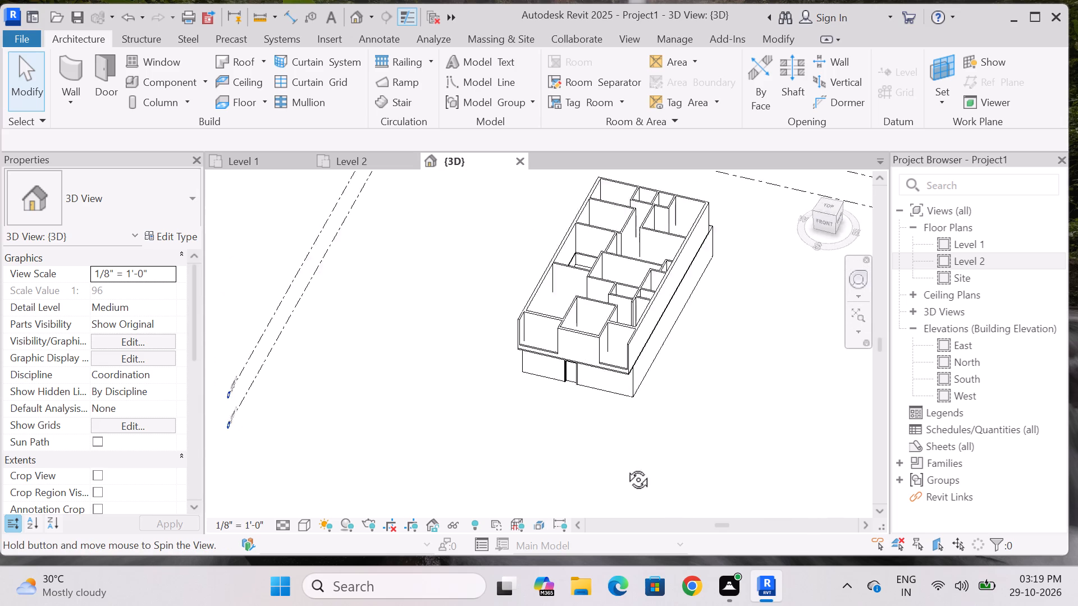
middle_click_drag(625, 467, 751, 471, "shift")
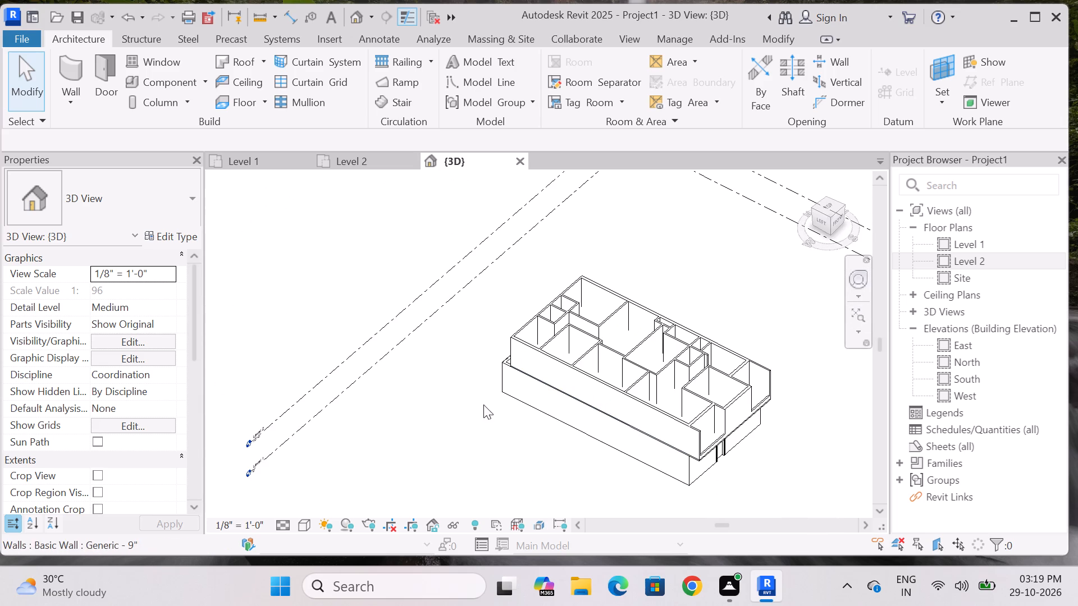
Examine the Level 2 layout from above in 3D, including the rooms, stair opening, shafts and front bays.
scroll(473, 397, "down", 4)
middle_click_drag(705, 428, 602, 494, "shift")
scroll(592, 359, "up", 5)
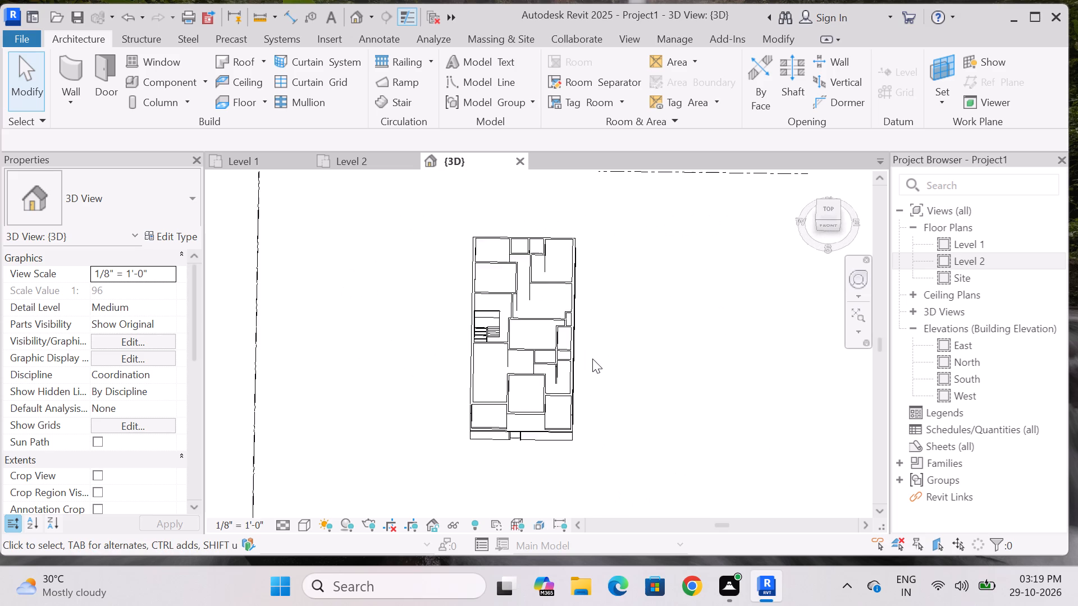
scroll(592, 359, "up", 3)
middle_click_drag(620, 410, 555, 359)
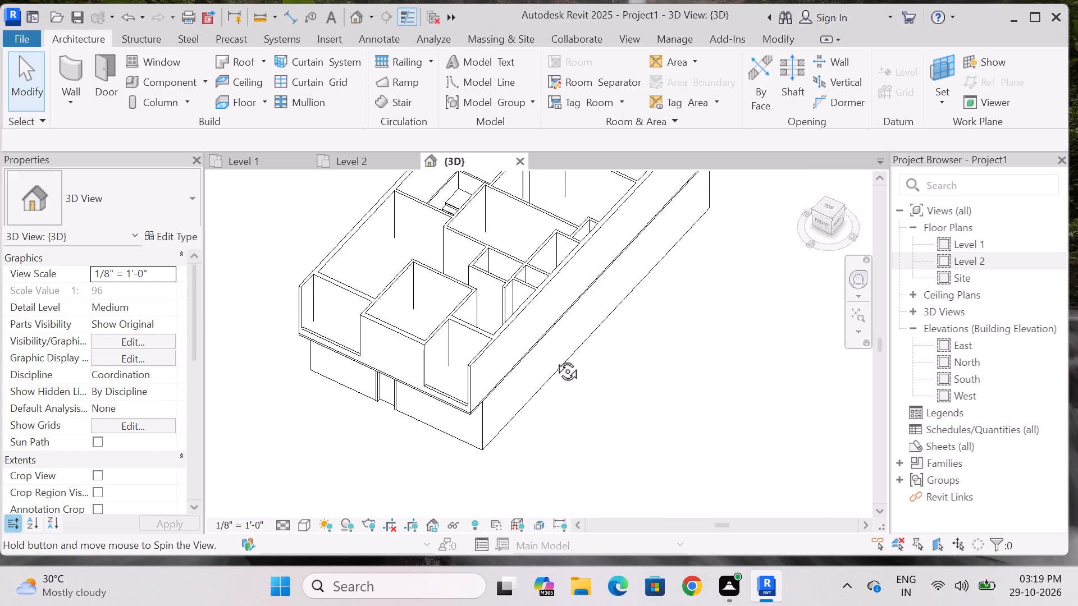
middle_click_drag(555, 359, 596, 501)
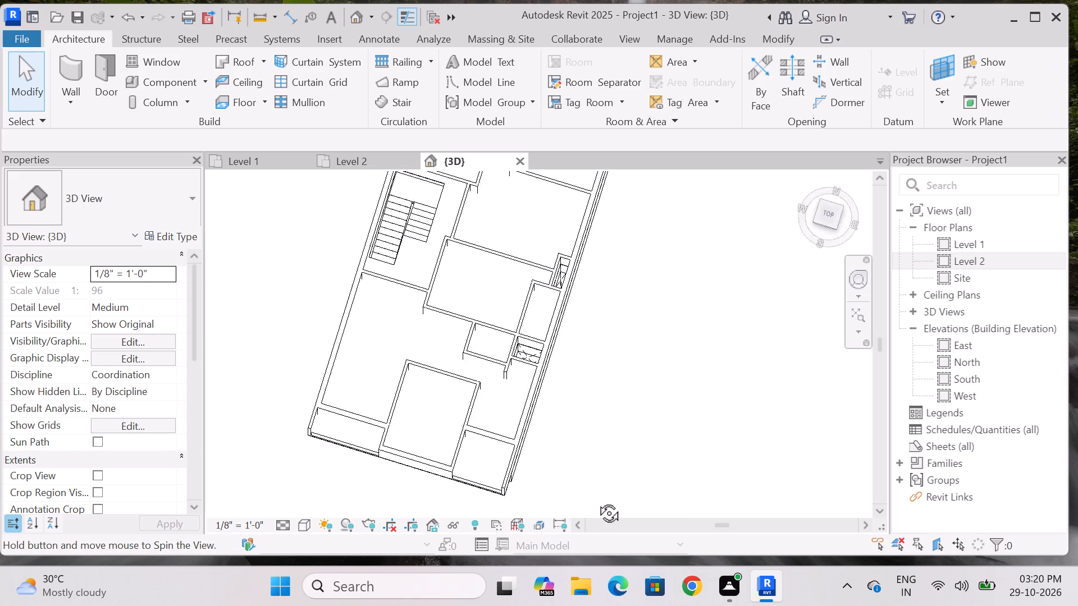
middle_click_drag(596, 501, 641, 522)
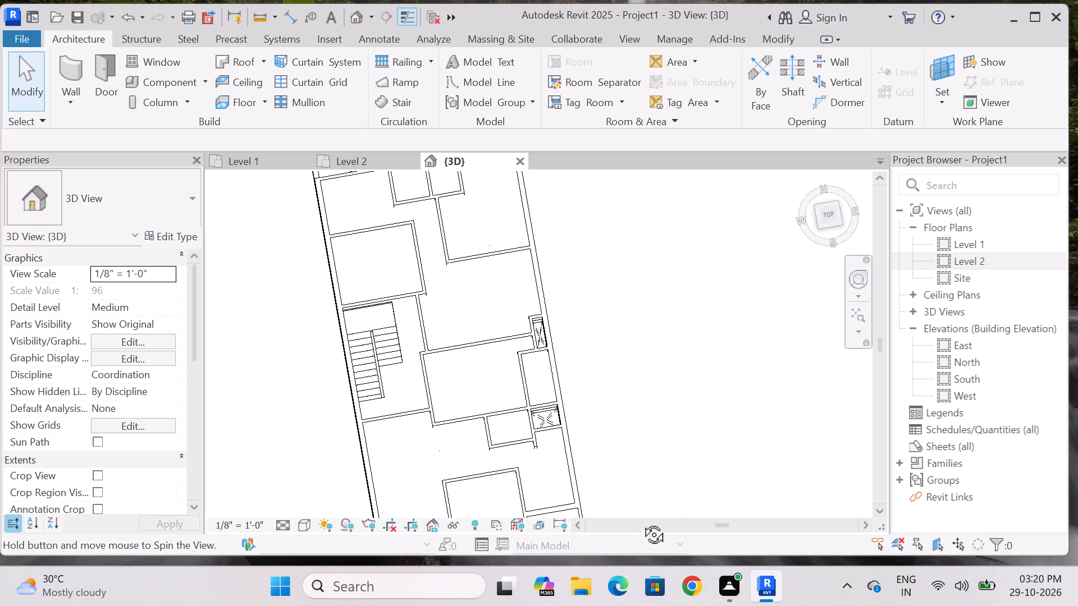
middle_click_drag(641, 522, 640, 354)
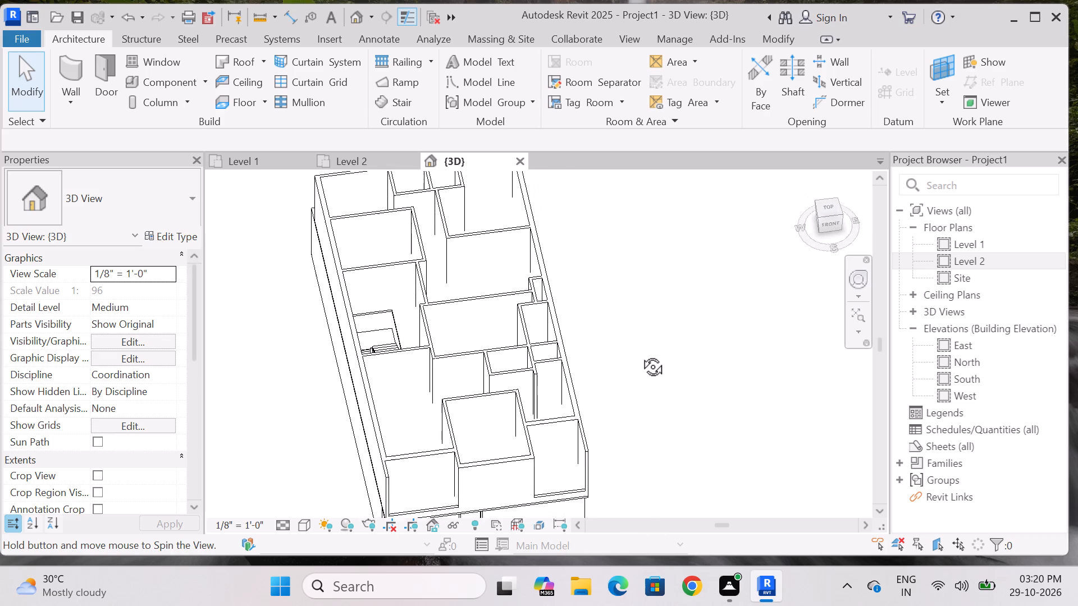
middle_click_drag(640, 354, 641, 345)
scroll(647, 330, "down", 4)
middle_click_drag(666, 360, 597, 412, "shift")
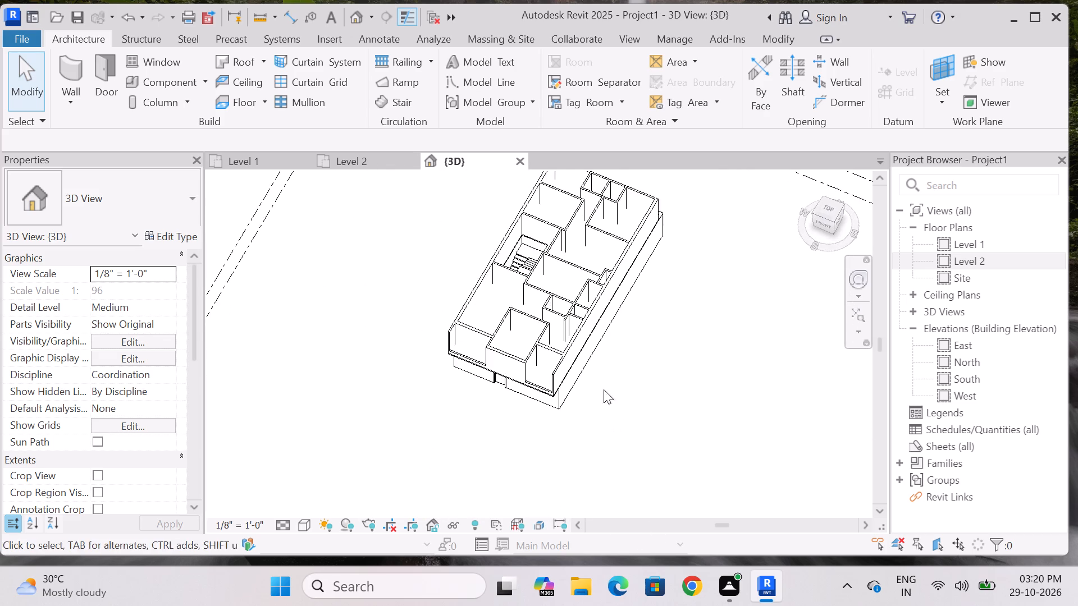
scroll(638, 190, "up", 4)
middle_click_drag(689, 452, 746, 385, "shift")
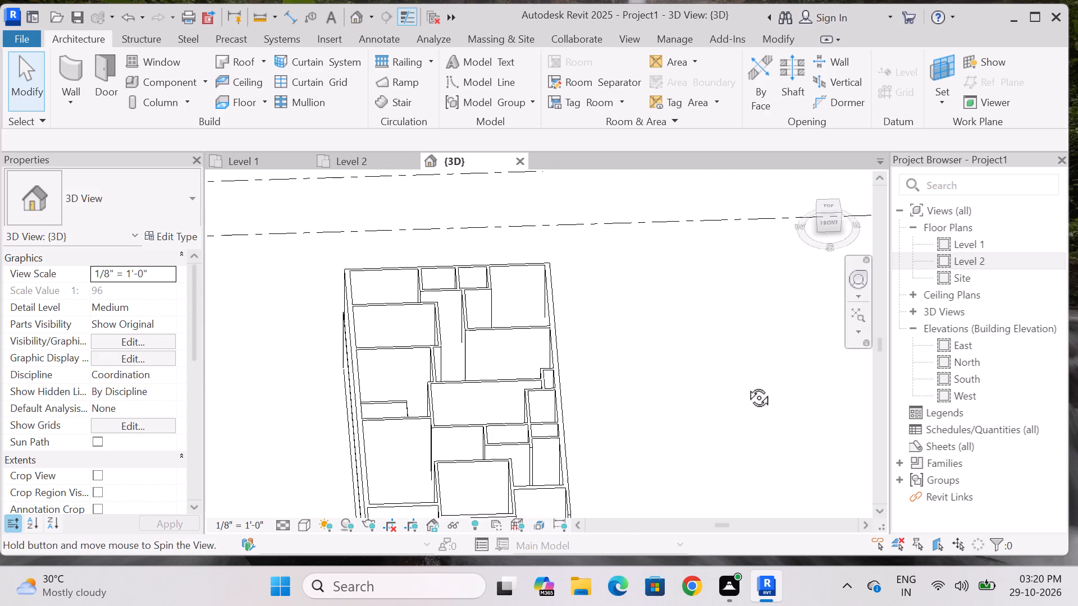
middle_click_drag(746, 385, 747, 391, "shift")
middle_click_drag(687, 408, 703, 515, "shift")
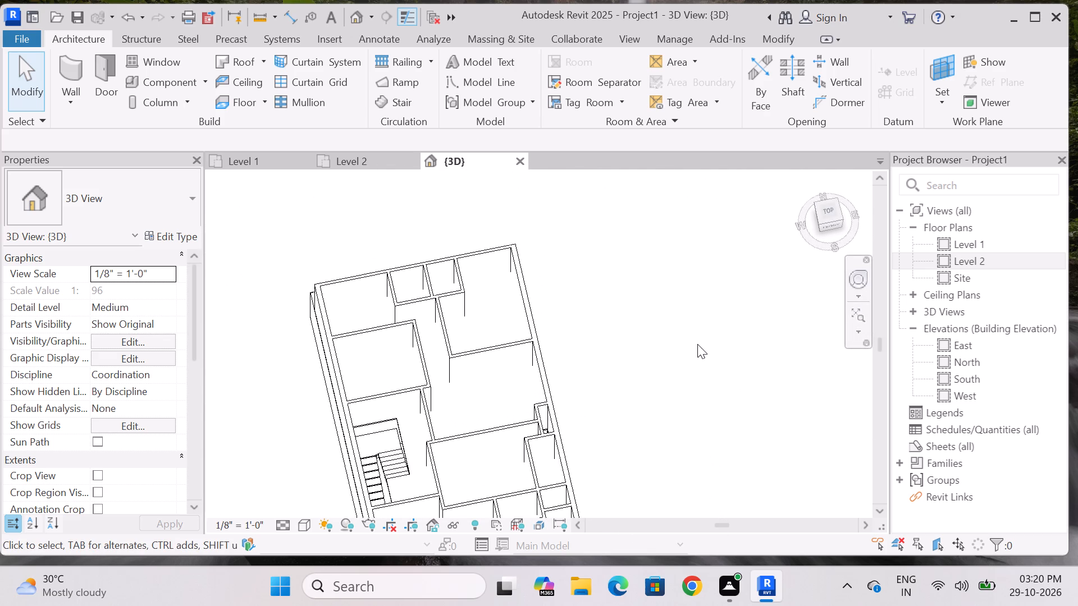
scroll(697, 344, "down", 3)
middle_click_drag(698, 401, 533, 357, "shift")
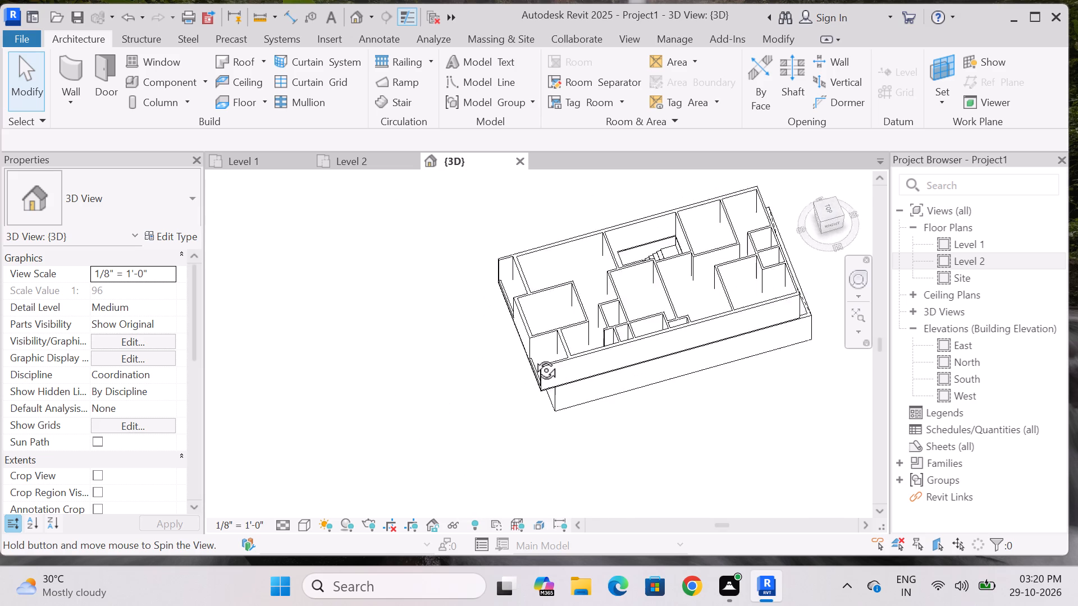
middle_click_drag(533, 357, 677, 398, "shift")
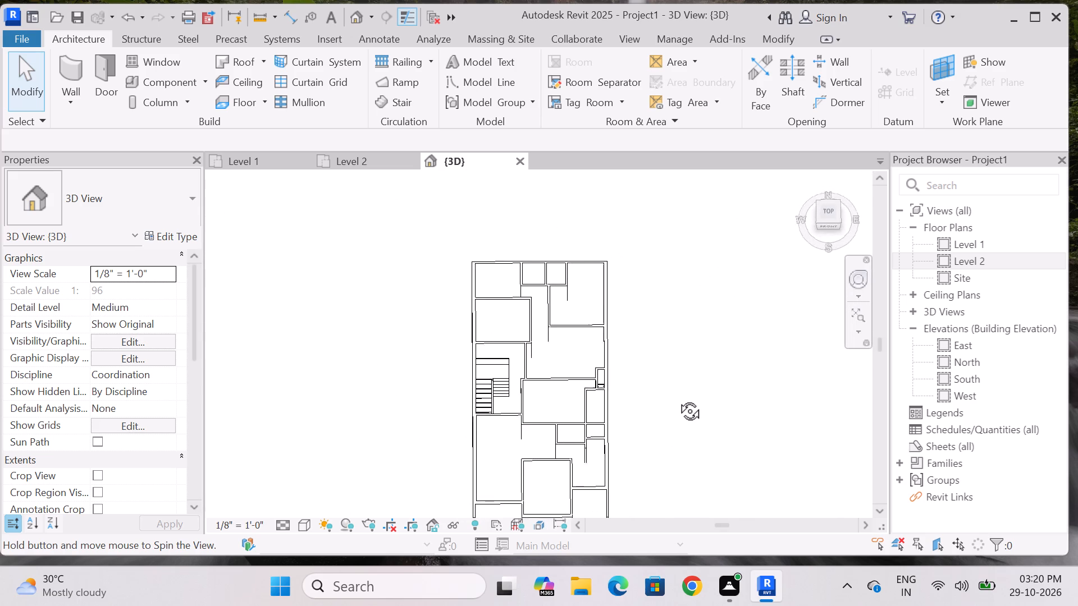
middle_click_drag(677, 398, 668, 455, "shift")
scroll(483, 397, "up", 4)
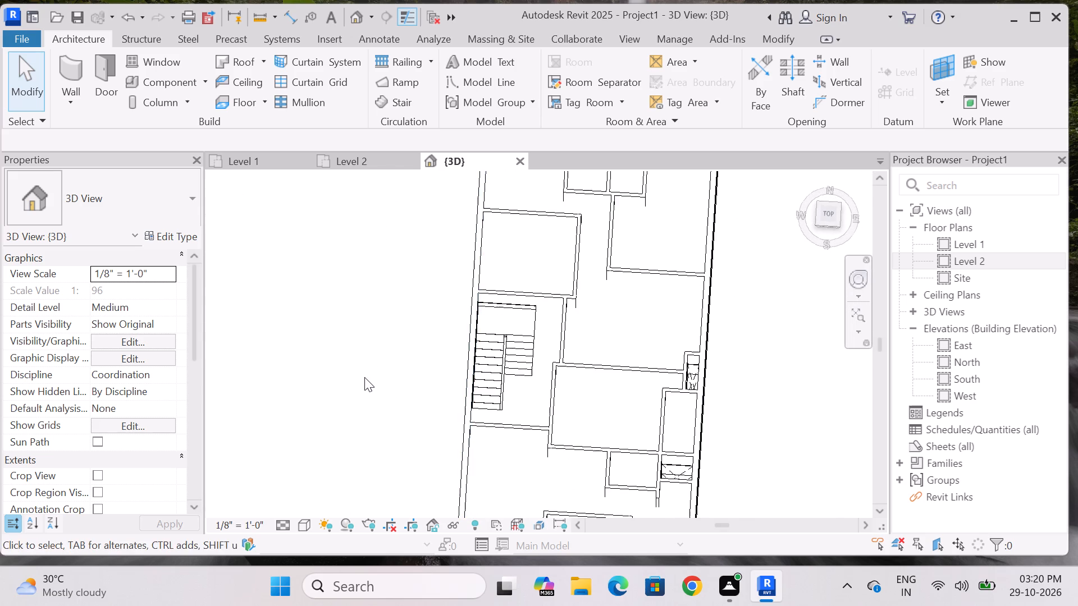
middle_click_drag(362, 377, 327, 364, "shift")
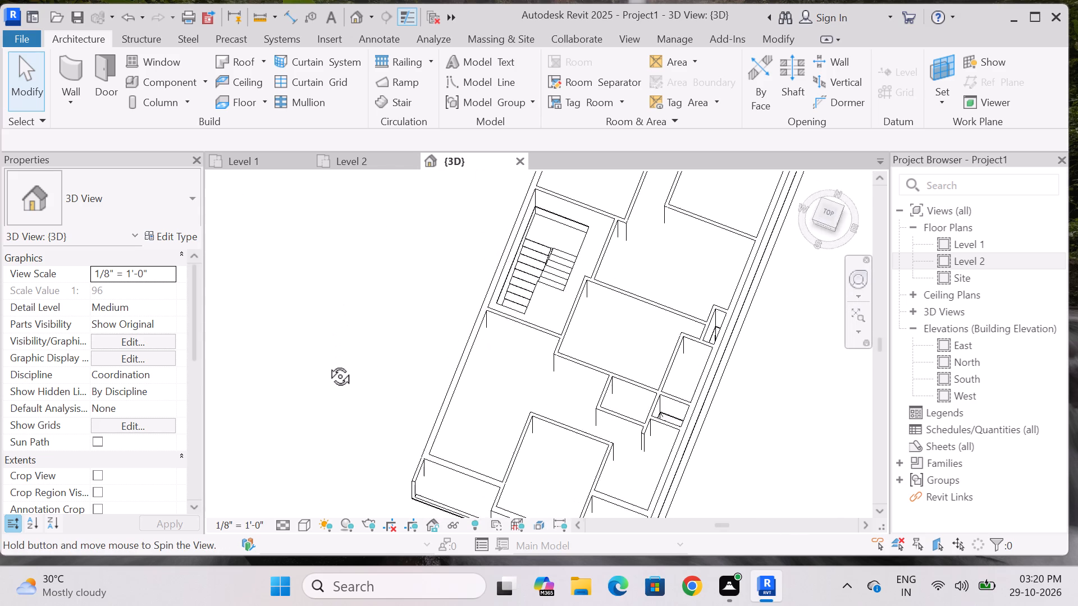
middle_click_drag(327, 364, 328, 369, "shift")
scroll(568, 241, "up", 6)
scroll(358, 279, "down", 9)
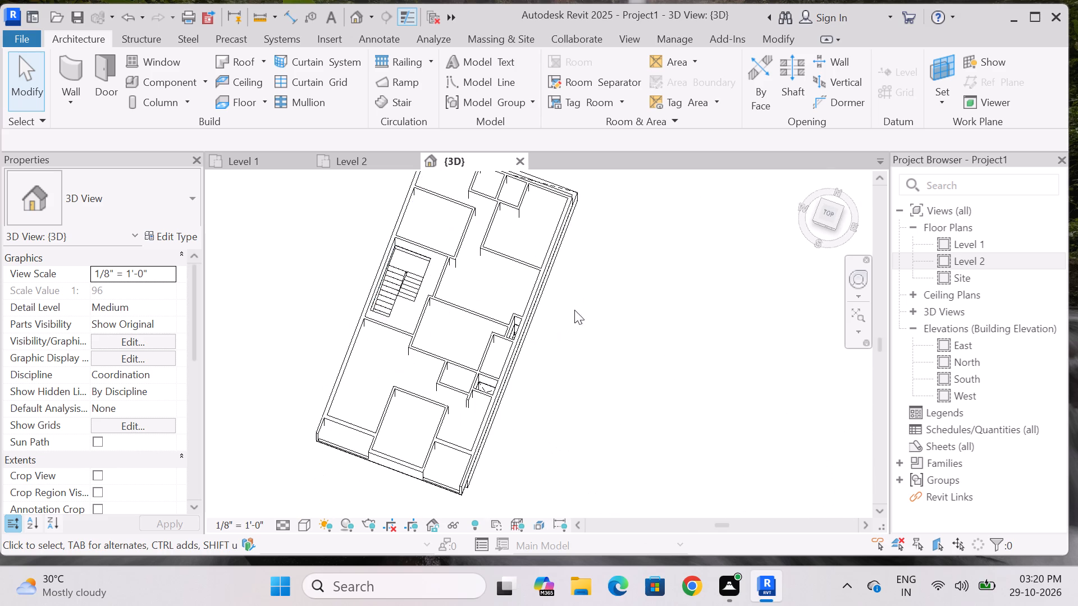
Examine the building's side and front in 3D, comparing the Level 2 front bays with the storey below.
middle_click_drag(587, 419, 669, 238, "shift")
scroll(656, 260, "down", 3)
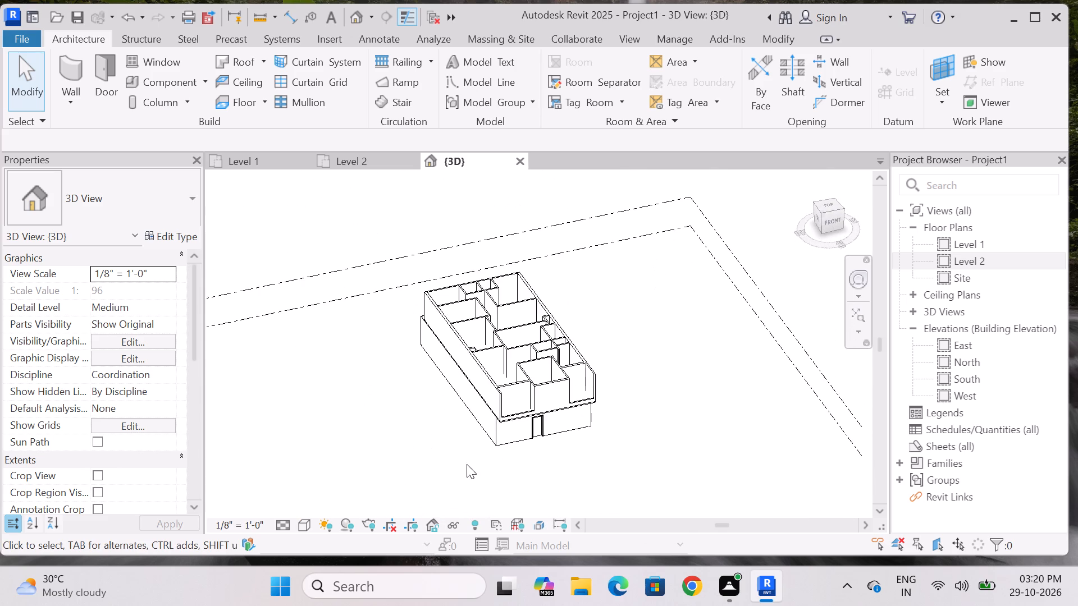
middle_click_drag(446, 488, 584, 429, "shift")
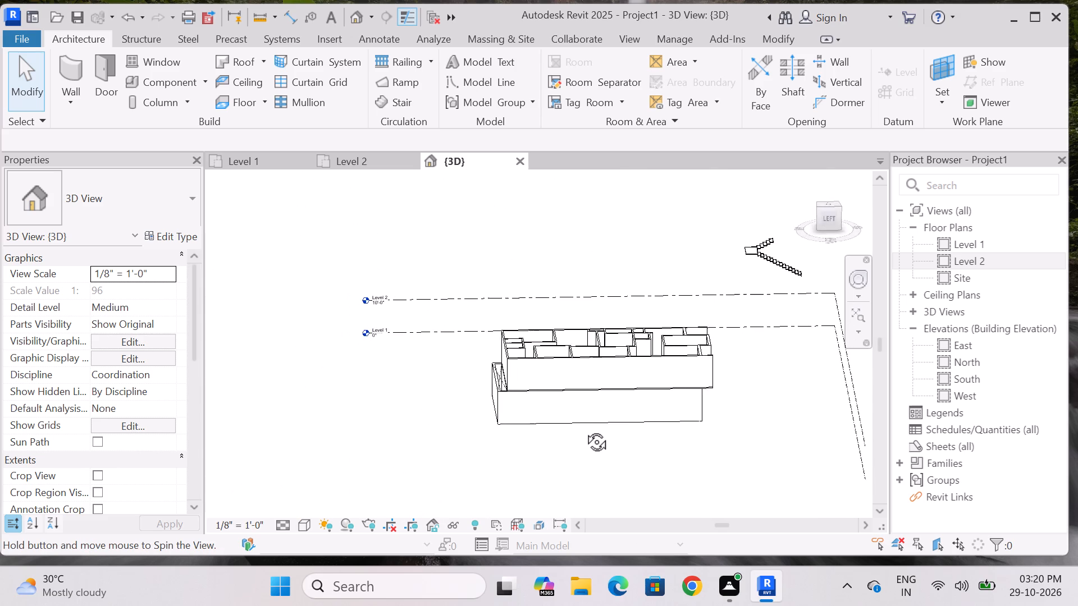
middle_click_drag(584, 429, 413, 431, "shift")
scroll(503, 478, "up", 4)
middle_click_drag(518, 458, 505, 425, "shift")
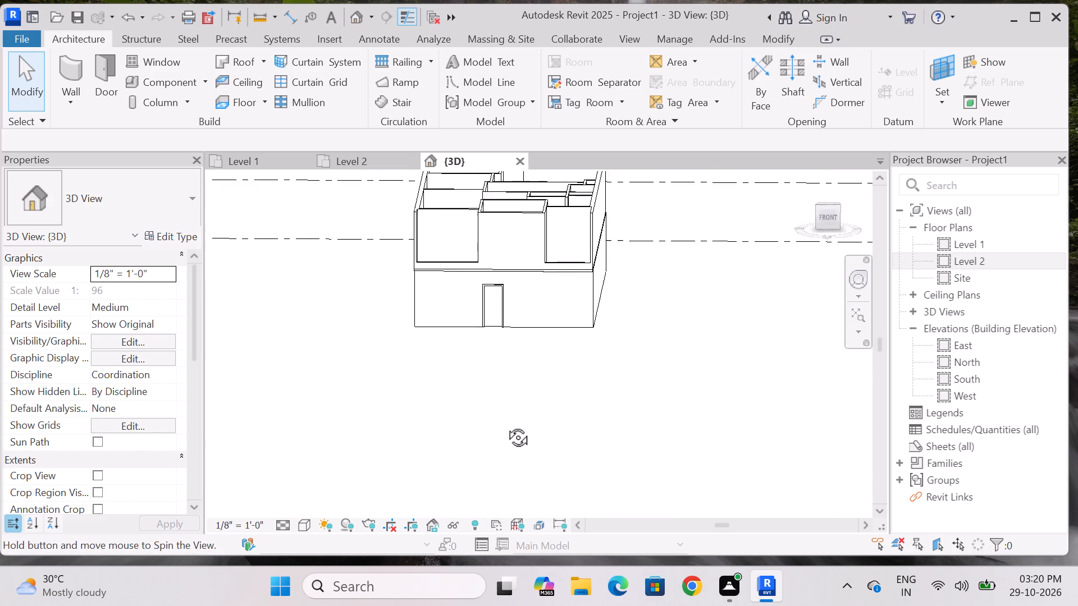
middle_click_drag(505, 425, 520, 469, "shift")
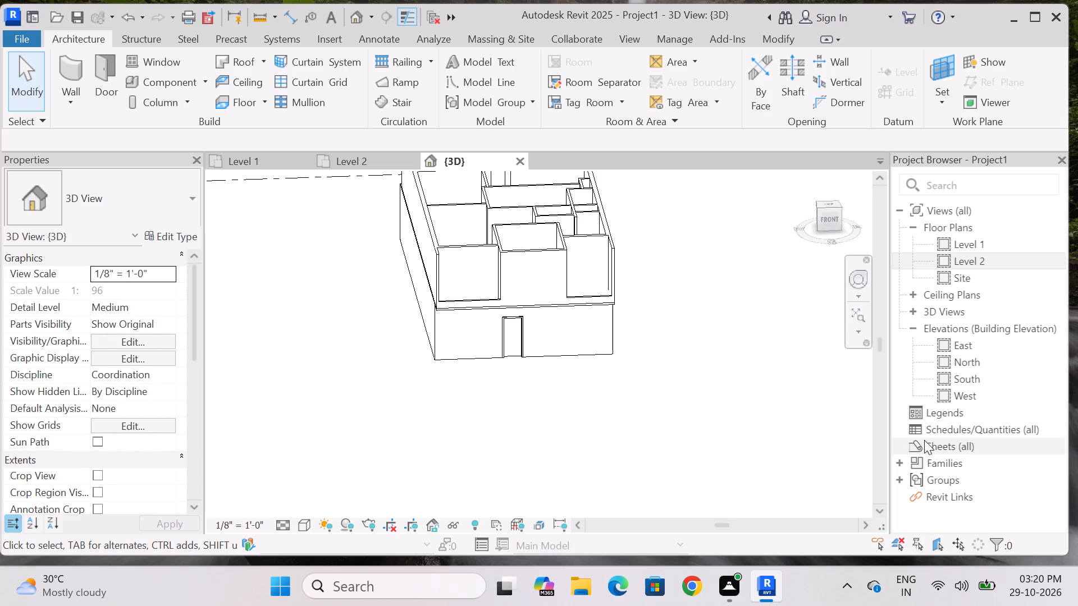
Open the Level 1 floor plan and view the whole dimensioned layout.
double_click(981, 249)
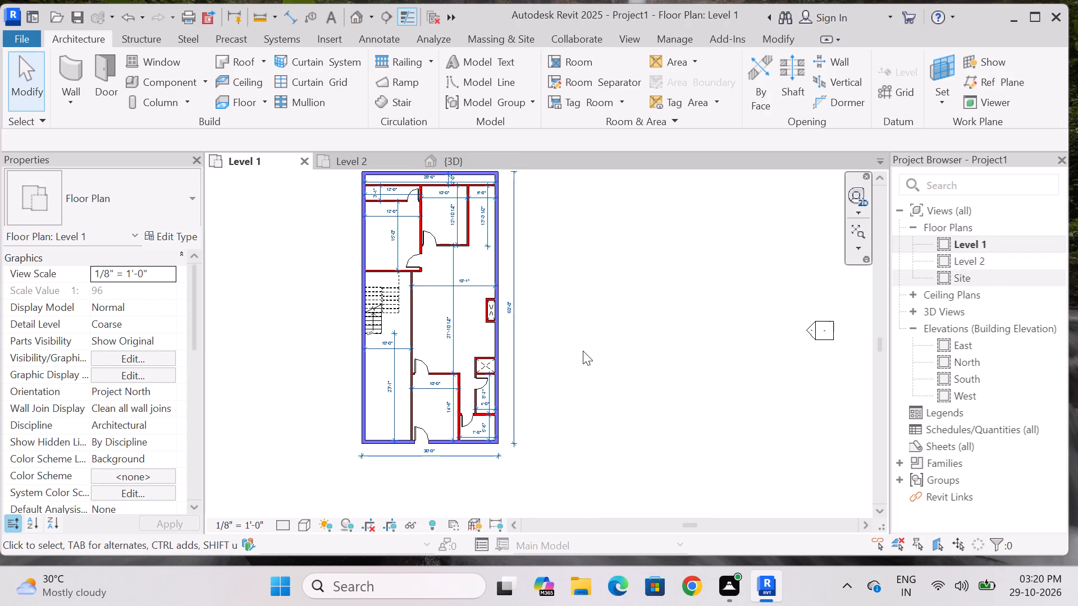
scroll(455, 283, "up", 4)
scroll(594, 272, "down", 4)
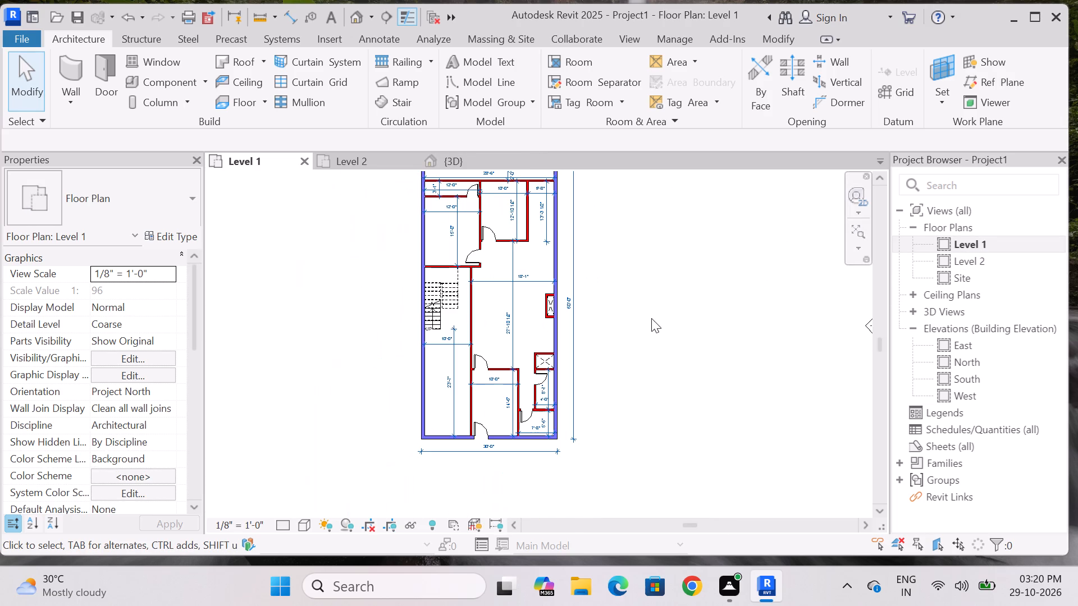
left_click(651, 318)
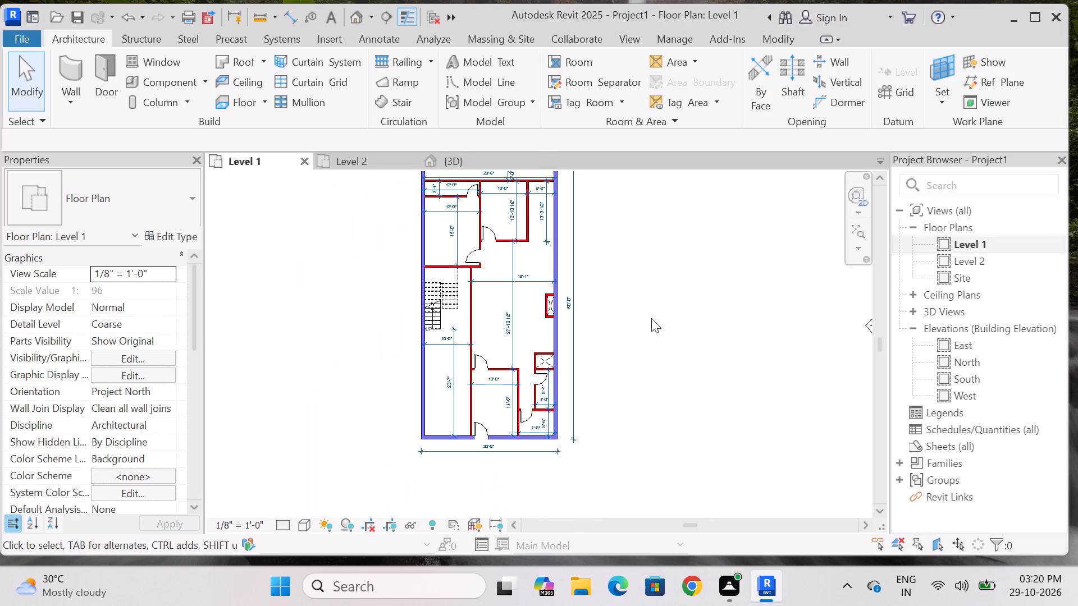
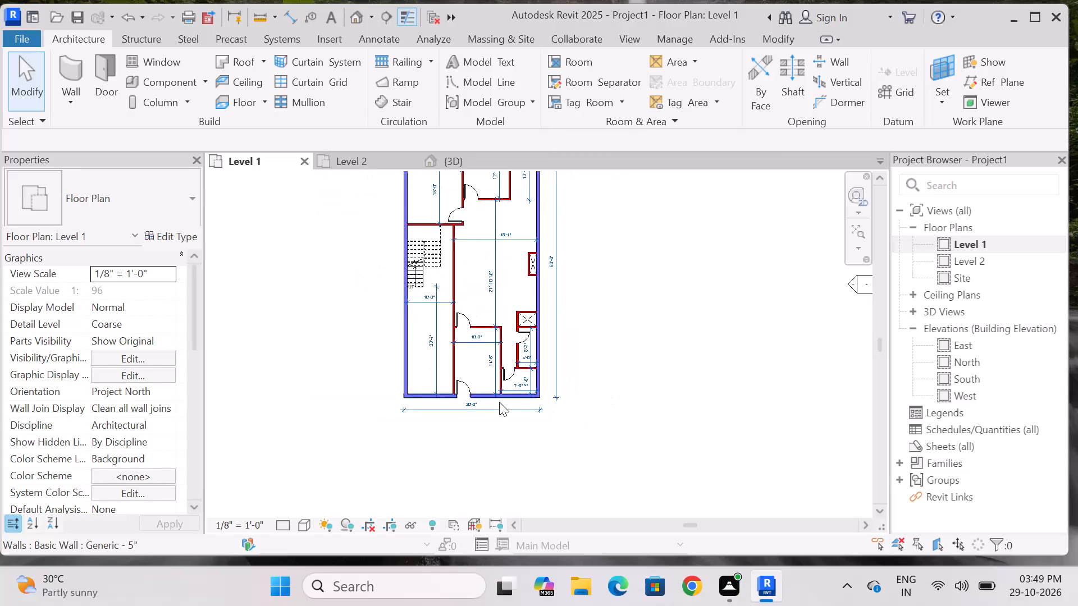
Examine the dimensioned Level 1 floor plan, comparing it with the Level 2 plan and dismissing the save reminder.
scroll(499, 402, "down", 2)
scroll(443, 316, "up", 4)
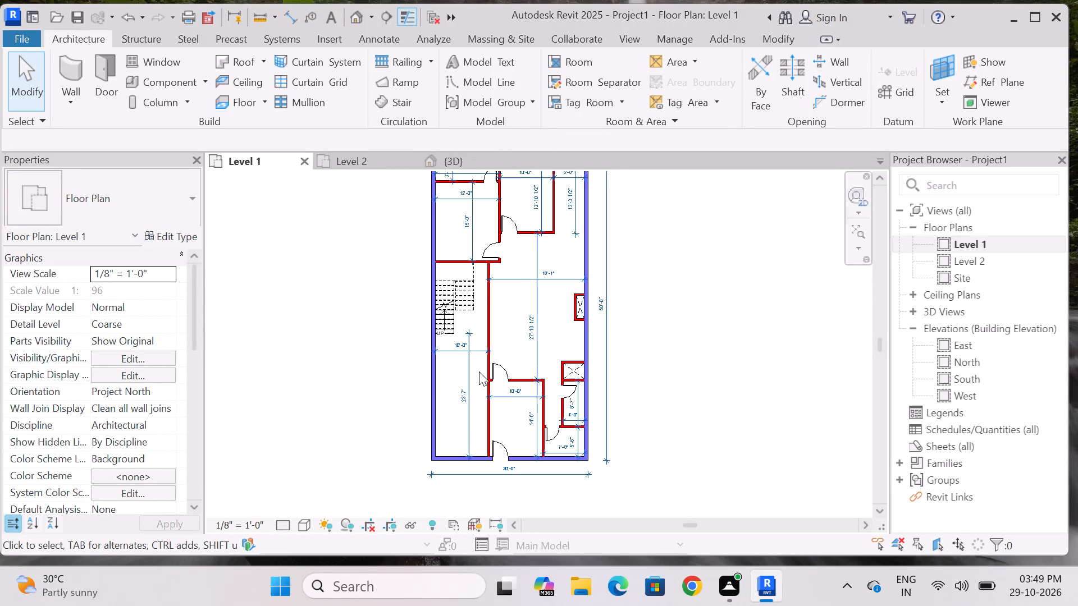
scroll(479, 371, "down", 4)
scroll(485, 373, "up", 3)
scroll(485, 371, "down", 2)
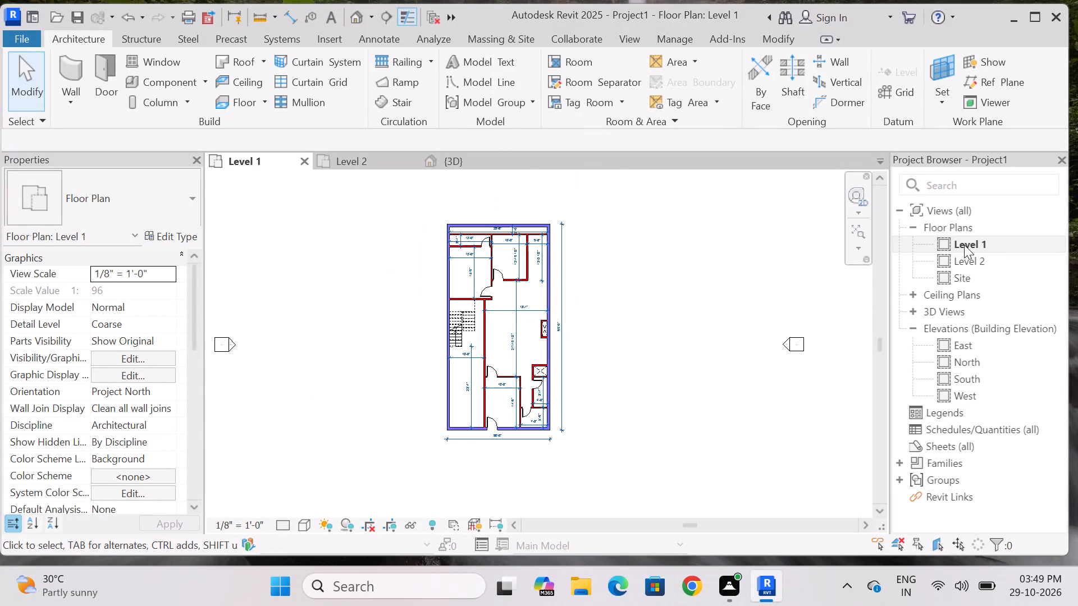
double_click(964, 245)
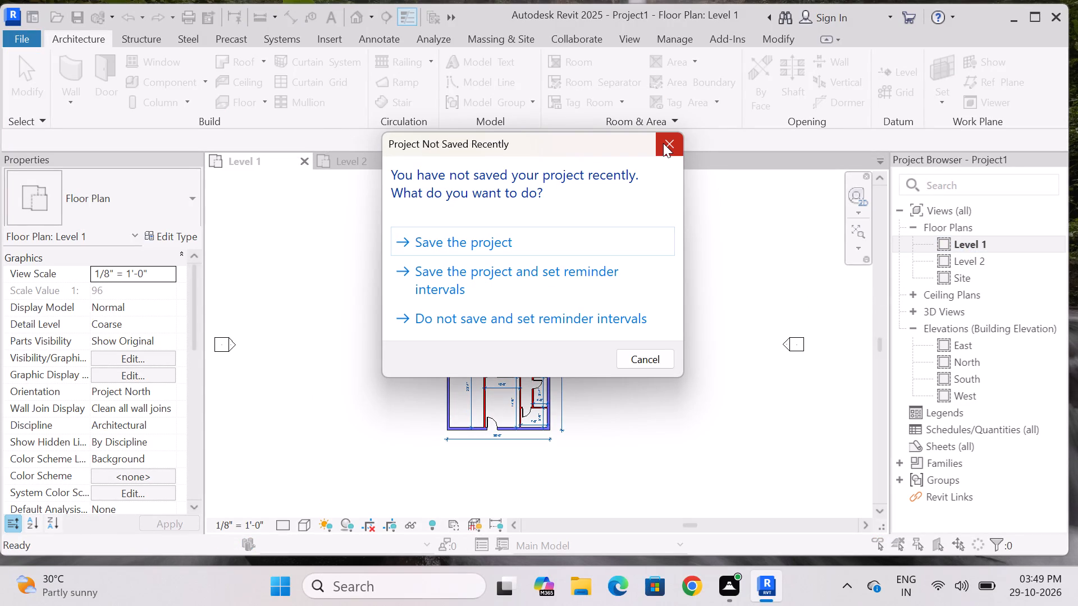
left_click(663, 143)
left_click(944, 258)
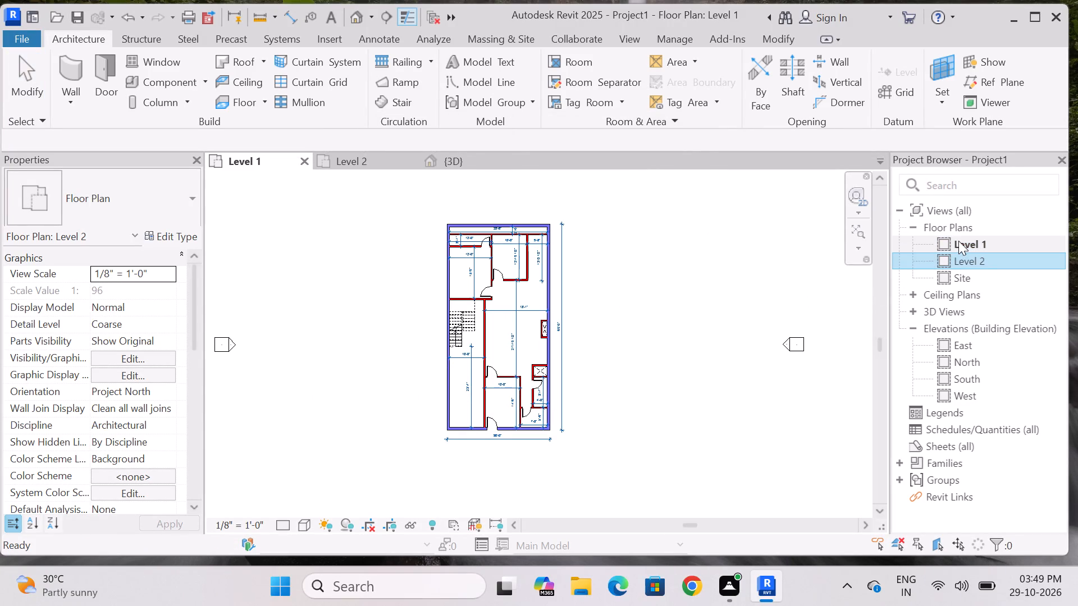
double_click(956, 261)
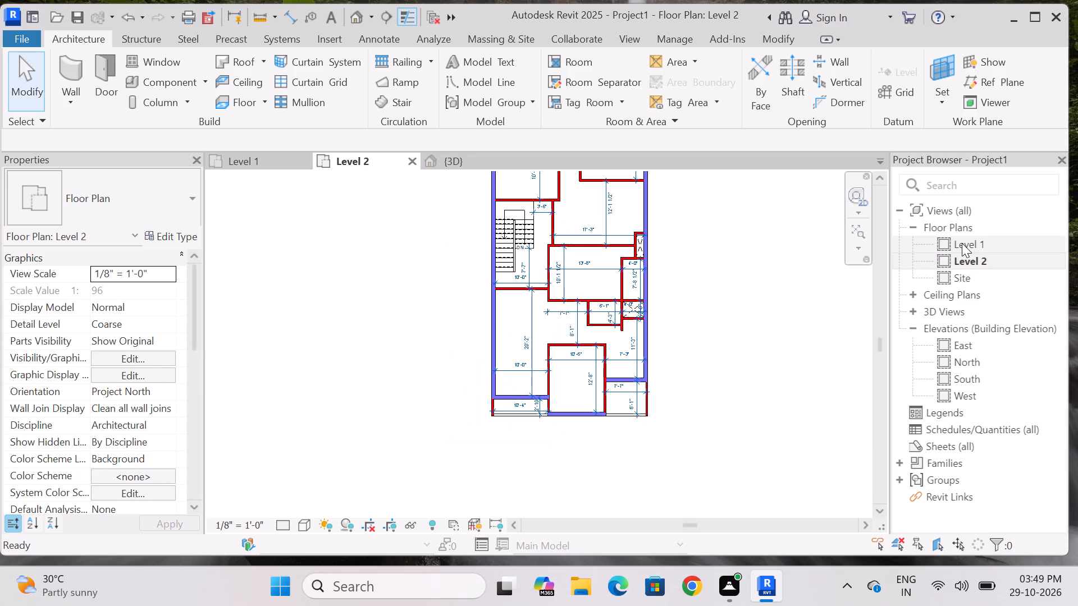
double_click(962, 243)
scroll(663, 301, "down", 5)
scroll(669, 371, "up", 4)
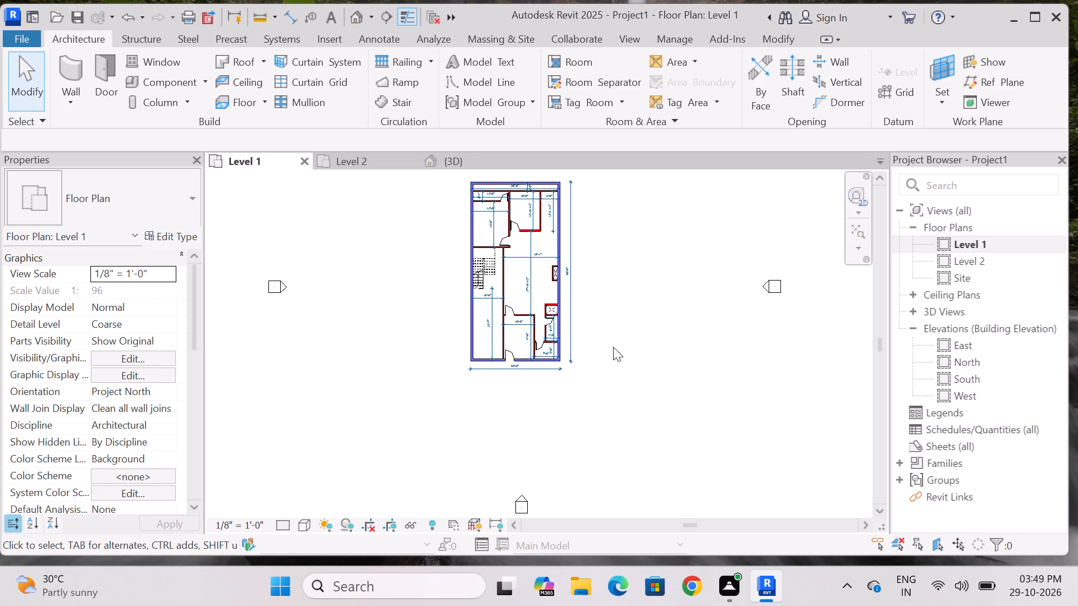
scroll(910, 369, "down", 4)
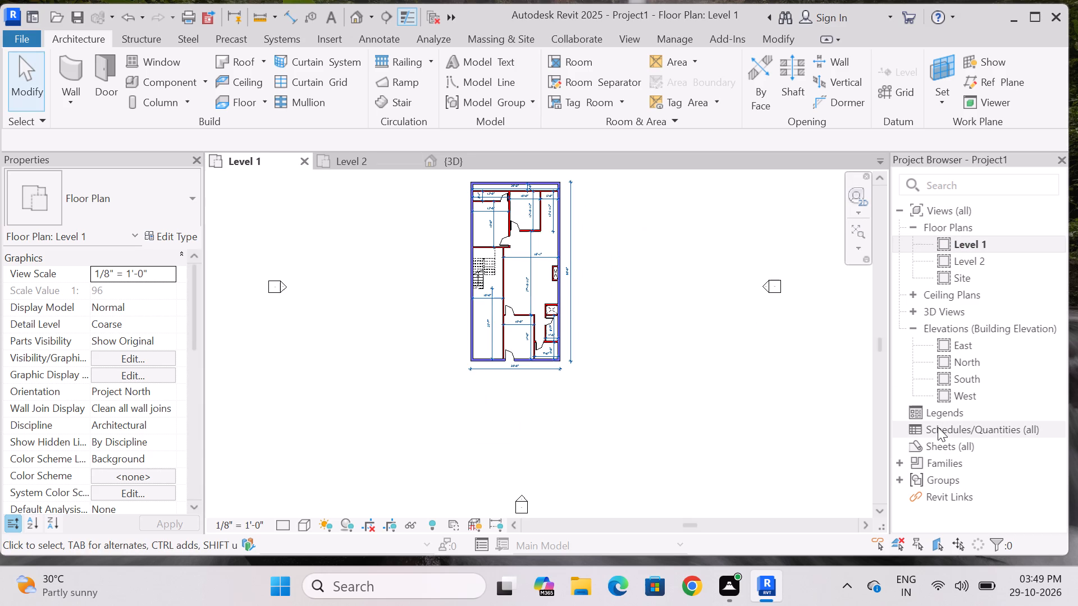
Create a new sheet using the B 11 x 17 Horizontal titleblock, loaded from the Titleblocks family folder.
left_click(938, 427)
left_click(929, 451)
right_click(929, 451)
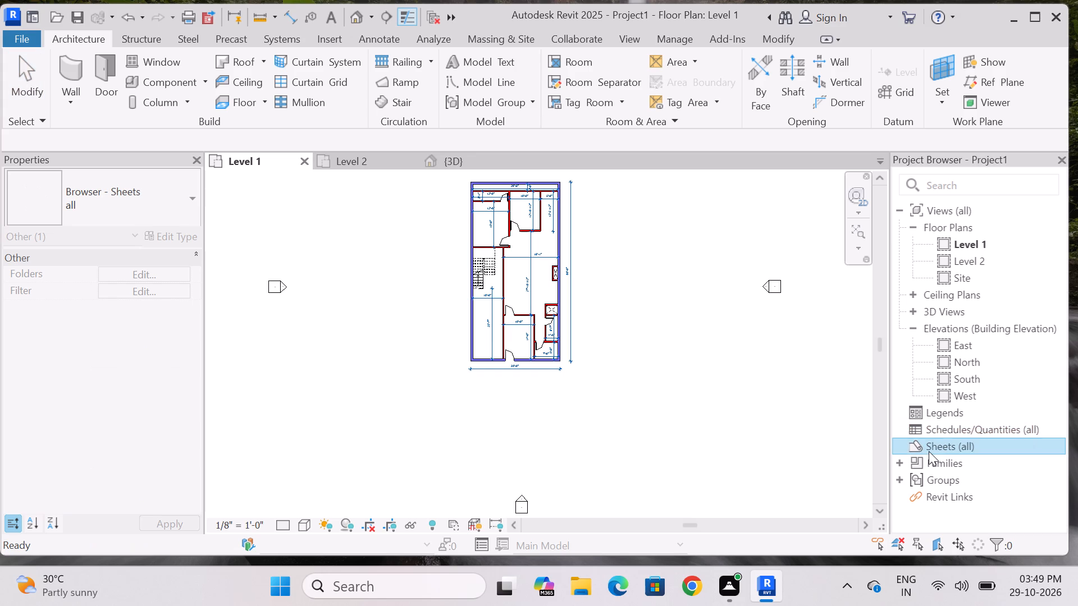
left_click(873, 315)
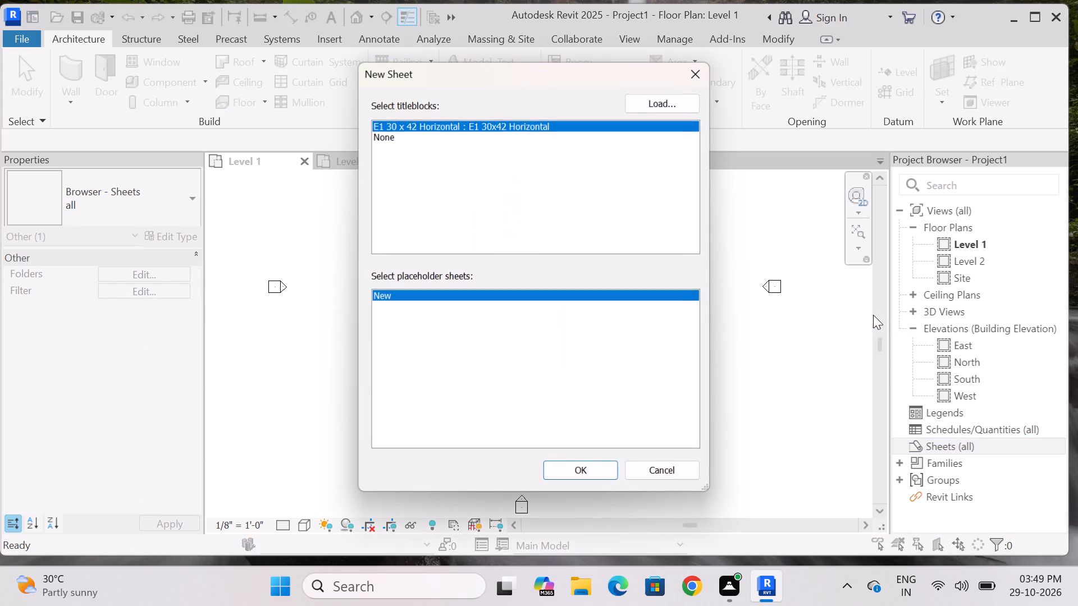
left_click(667, 98)
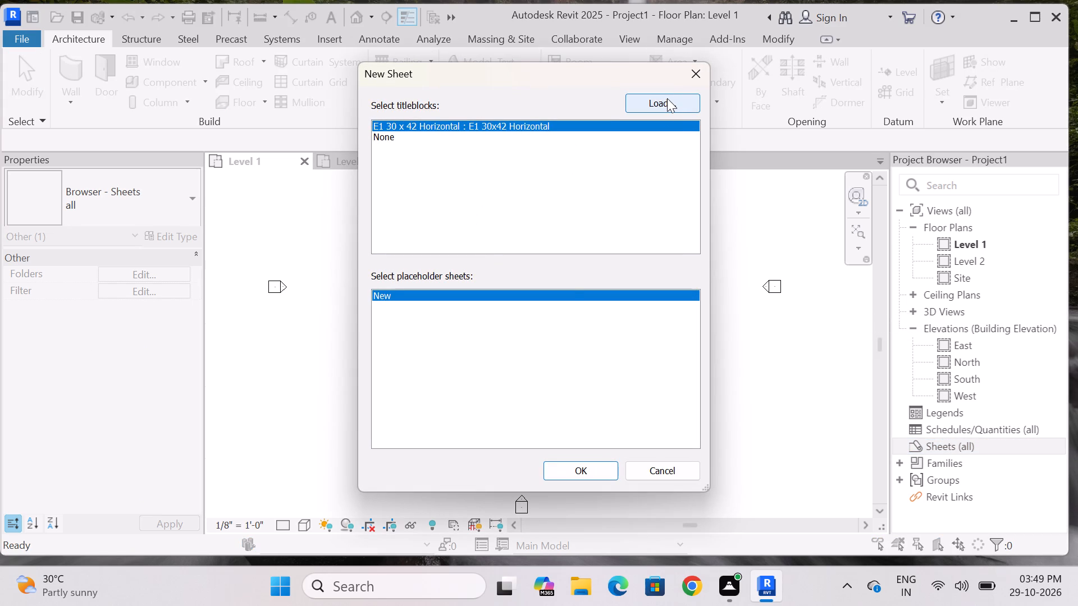
left_click(395, 166)
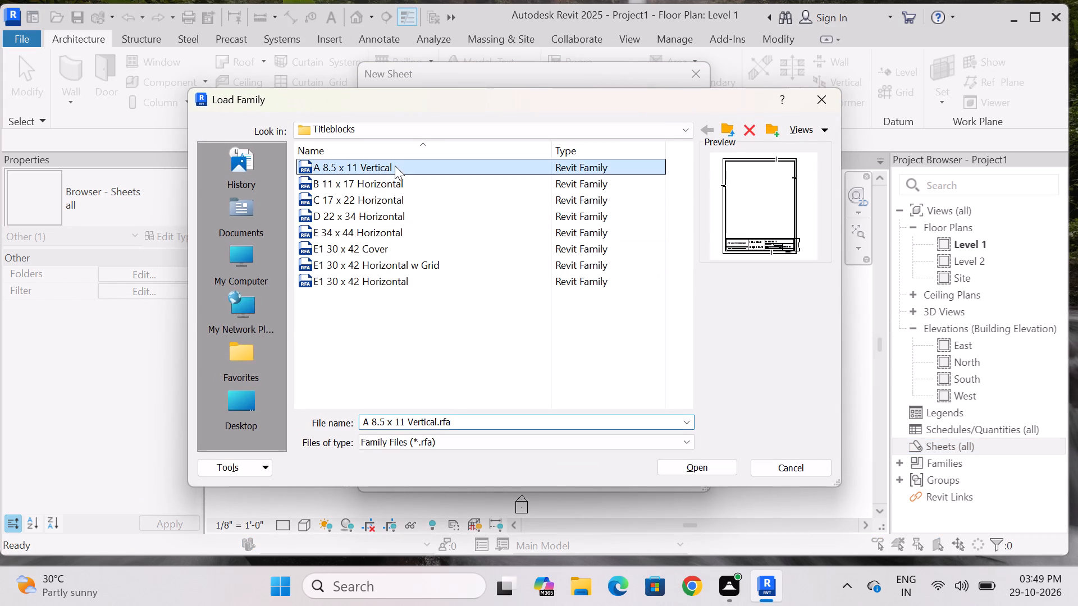
left_click(379, 246)
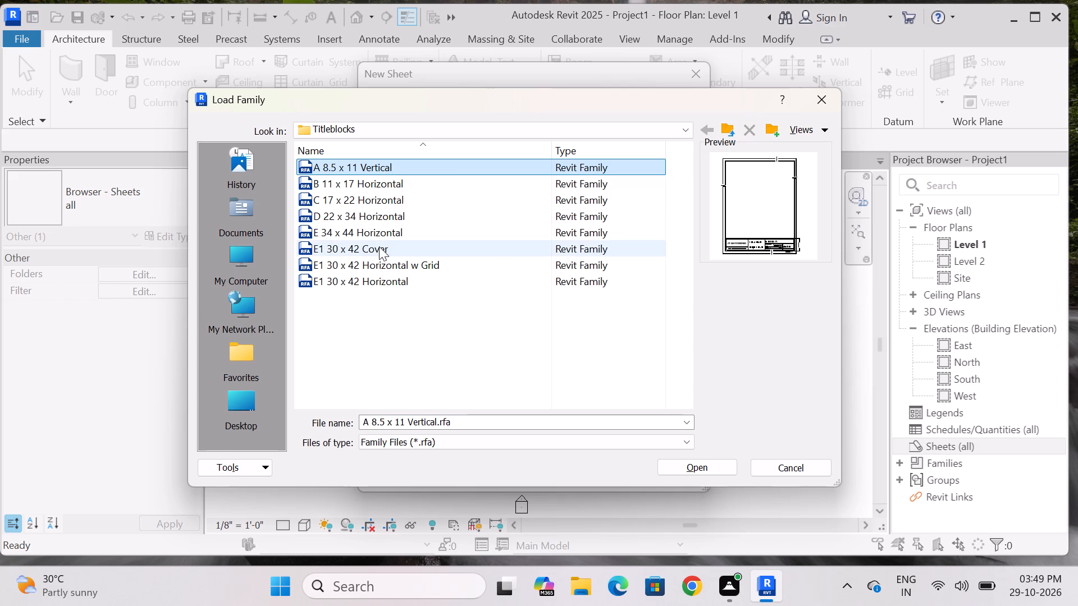
left_click(396, 161)
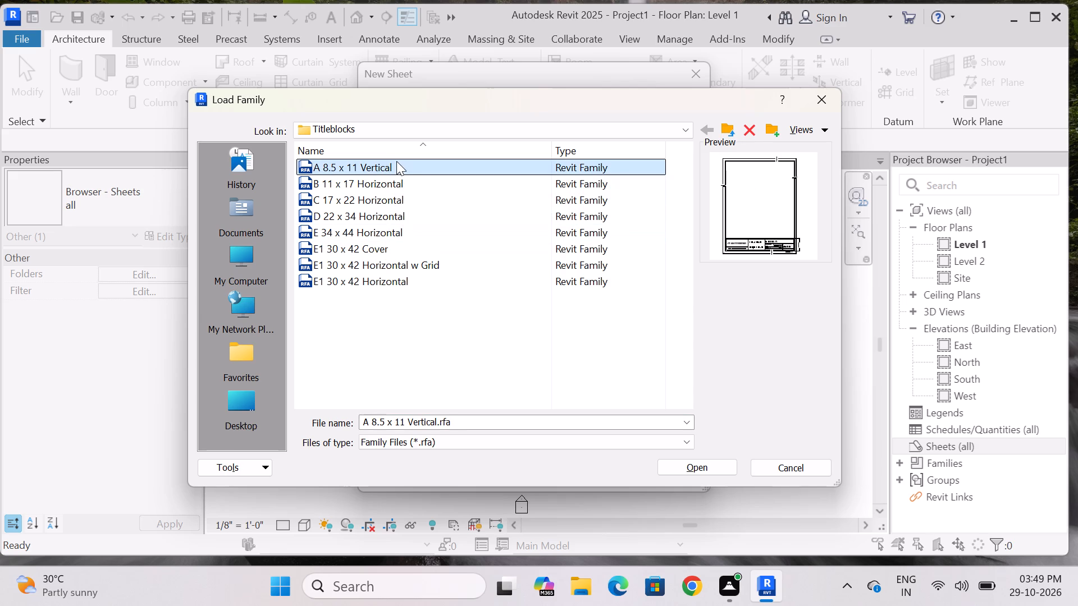
left_click(392, 177)
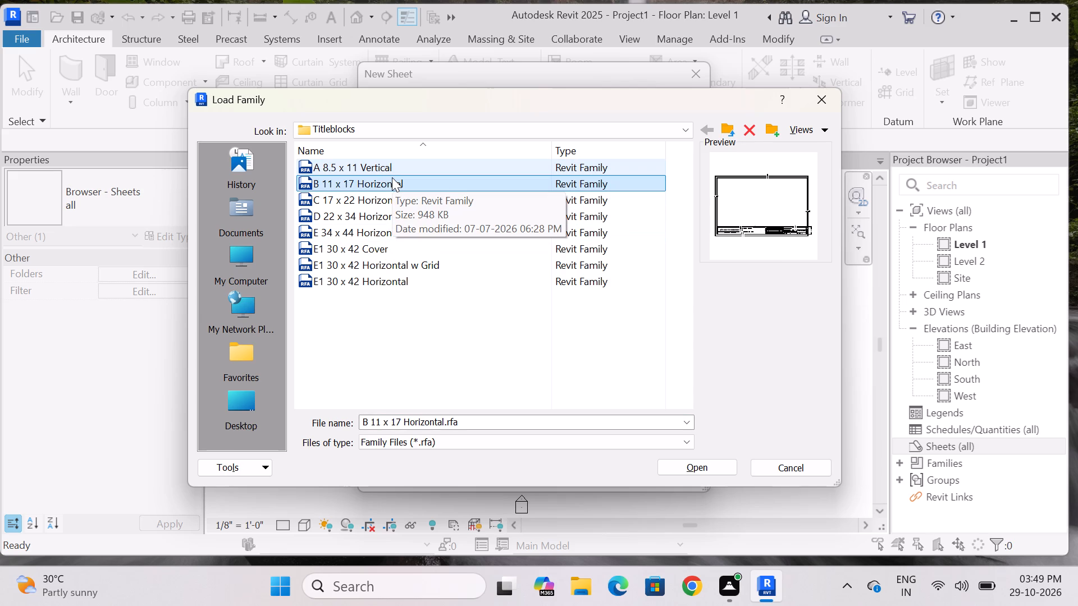
left_click(394, 200)
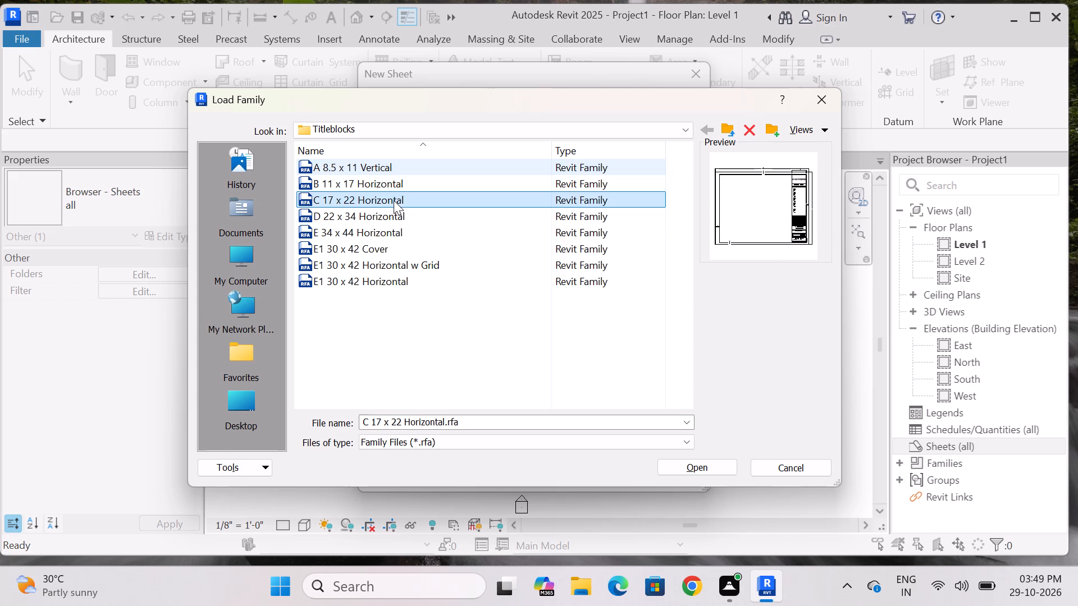
left_click(396, 215)
left_click(395, 231)
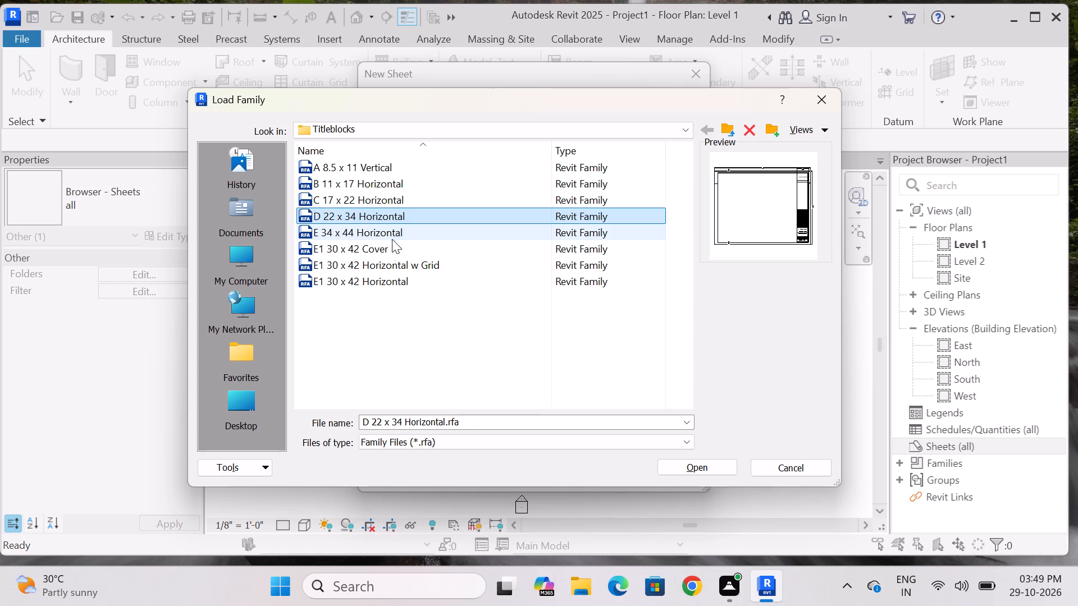
left_click(387, 254)
left_click(384, 261)
left_click(375, 286)
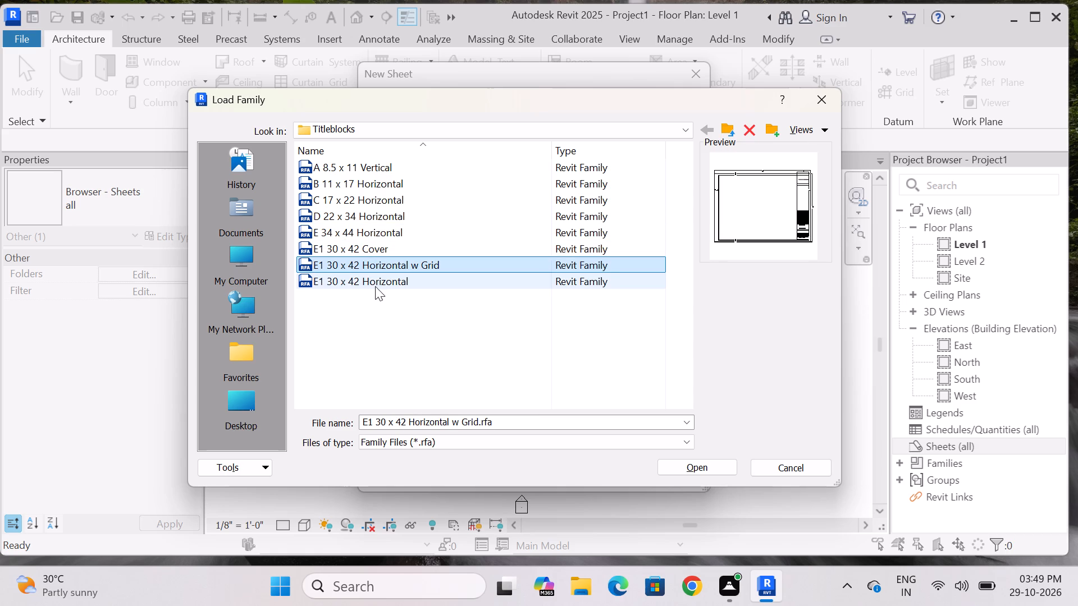
left_click(378, 172)
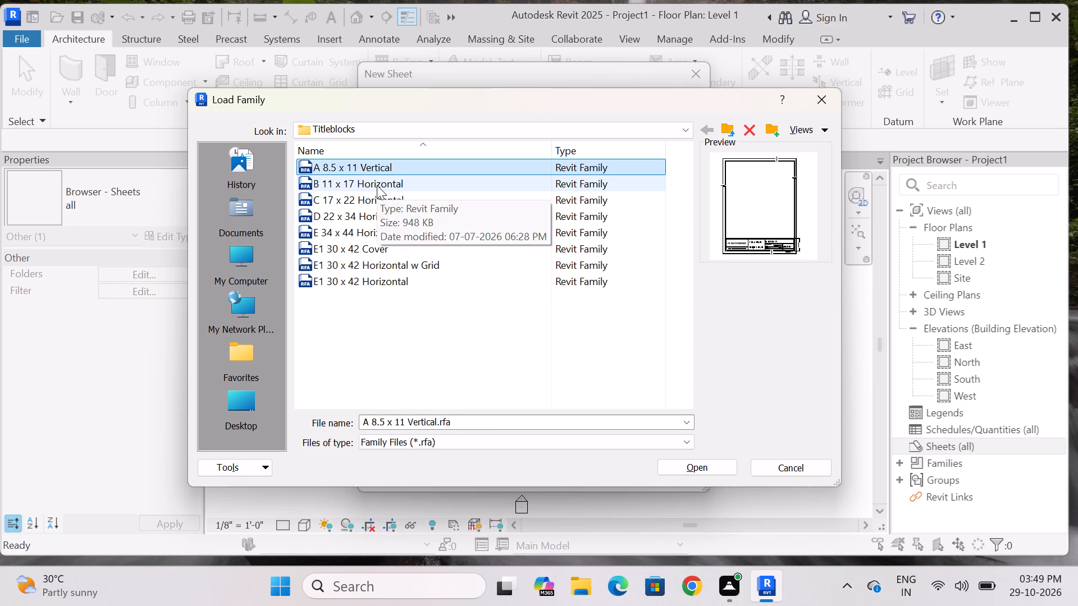
left_click(377, 185)
left_click(681, 463)
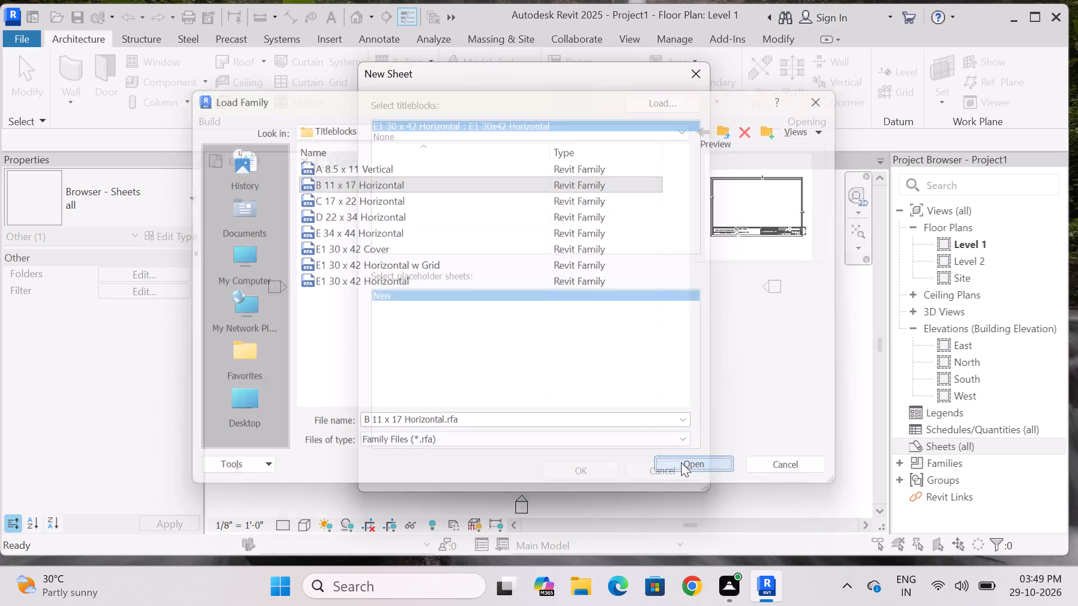
left_click(579, 463)
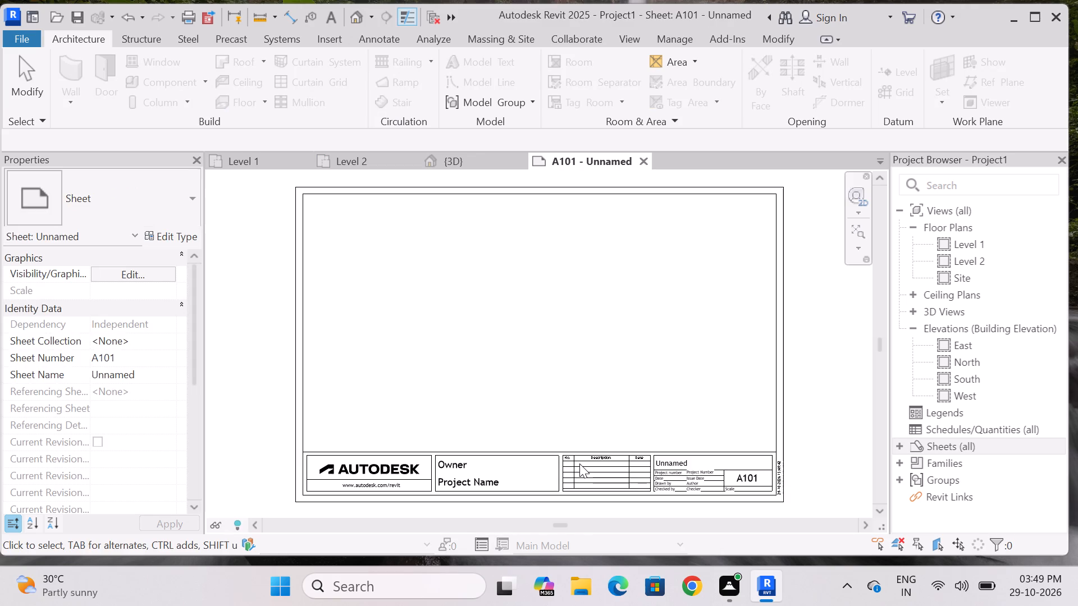
Duplicate the Level 1 floor plan view with detailing.
right_click(962, 237)
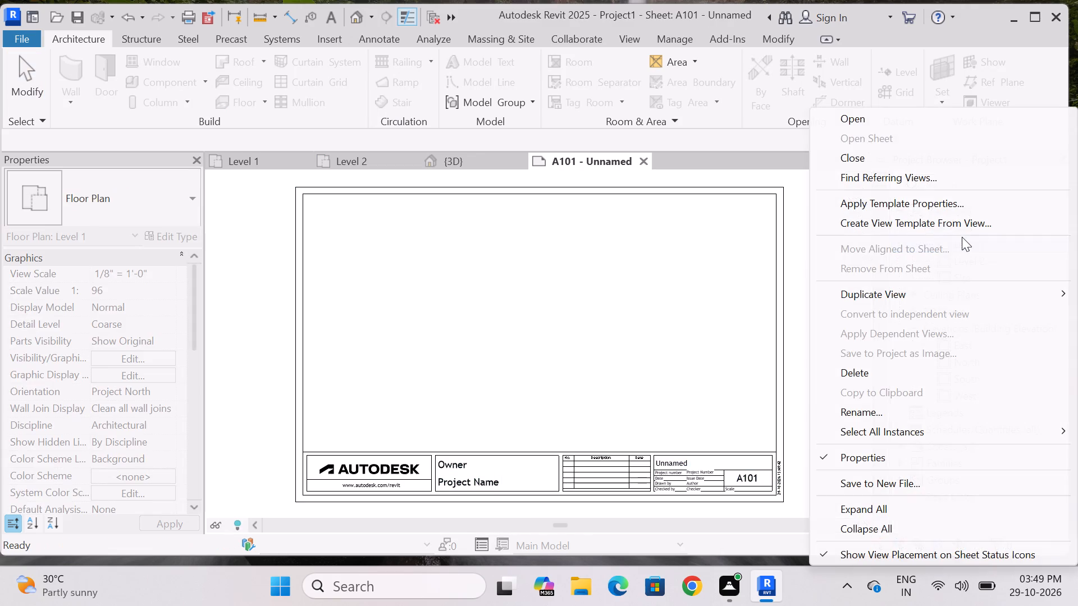
key("Escape")
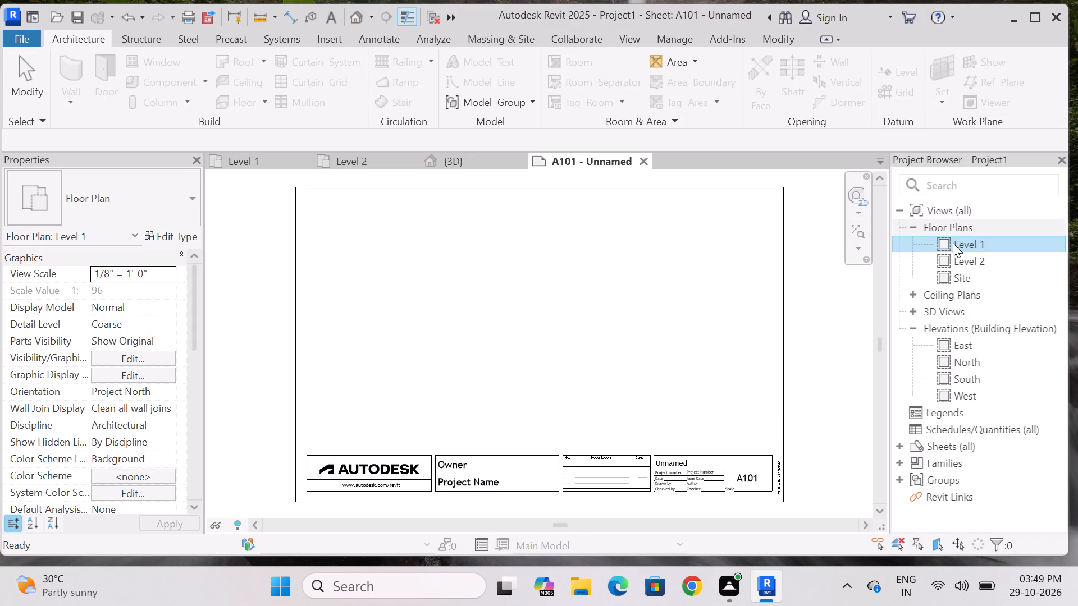
right_click(952, 247)
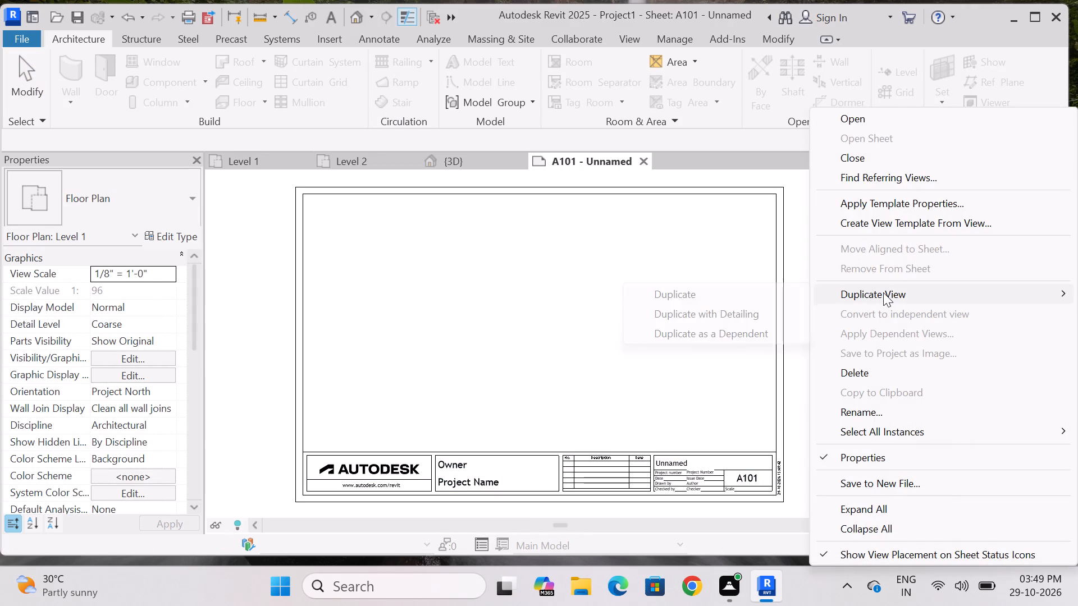
left_click(750, 308)
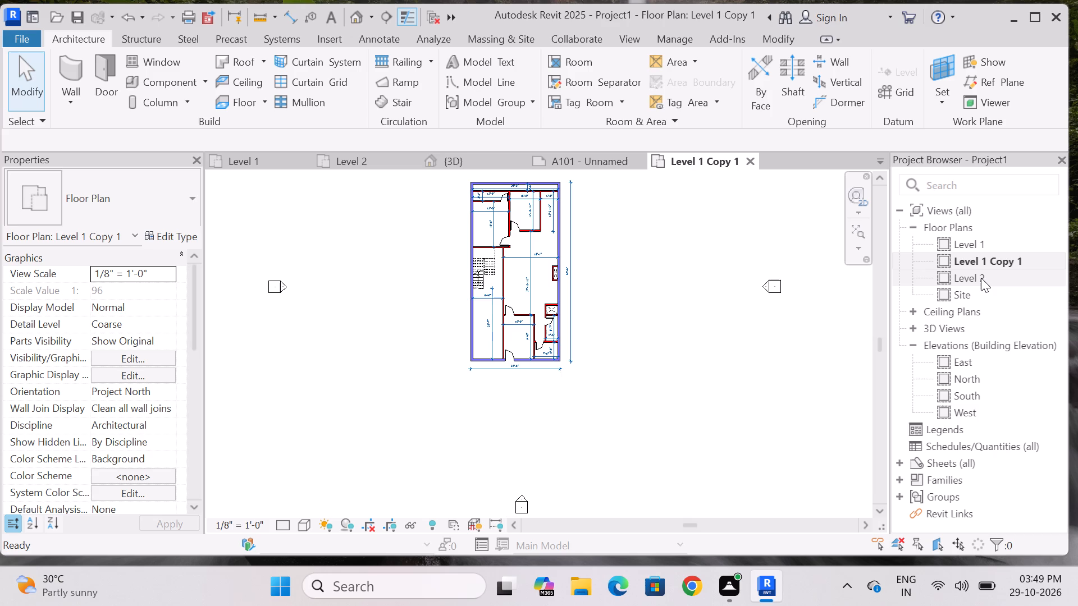
Duplicate the Level 2 floor plan view with detailing.
double_click(981, 278)
right_click(980, 277)
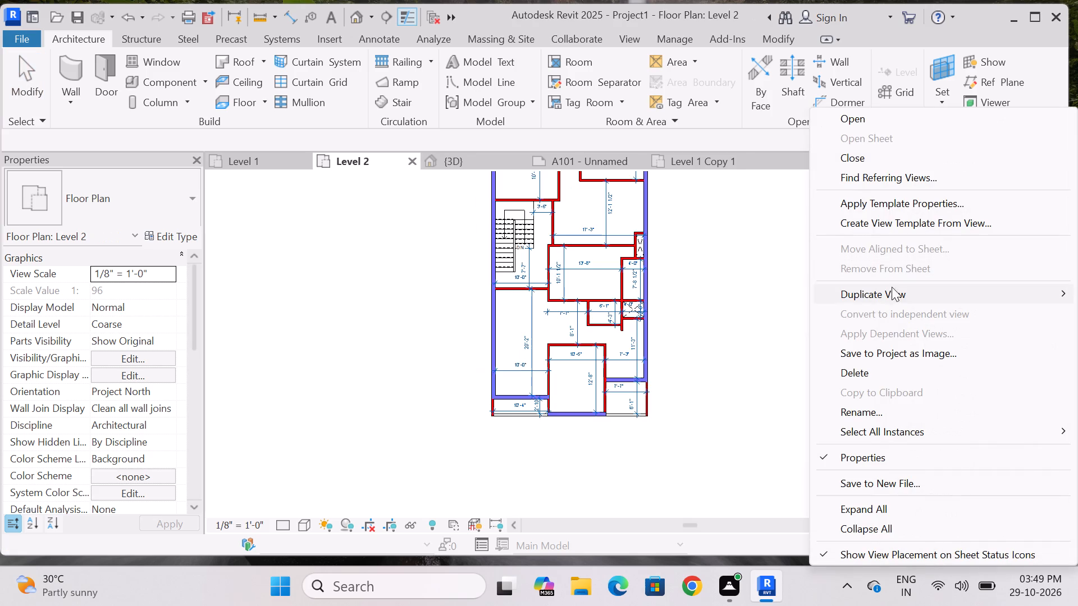
left_click(739, 312)
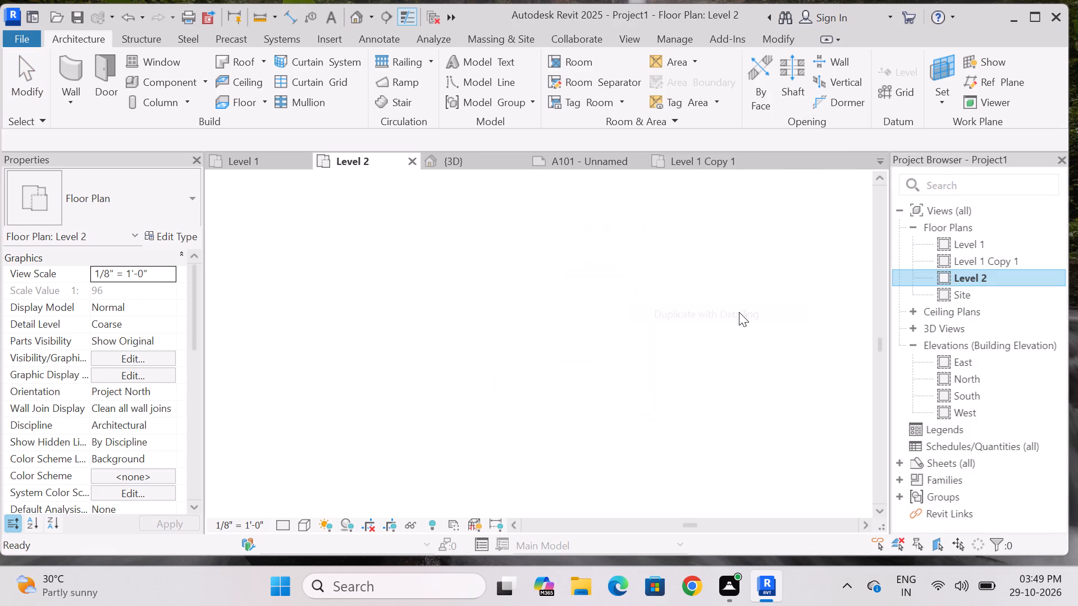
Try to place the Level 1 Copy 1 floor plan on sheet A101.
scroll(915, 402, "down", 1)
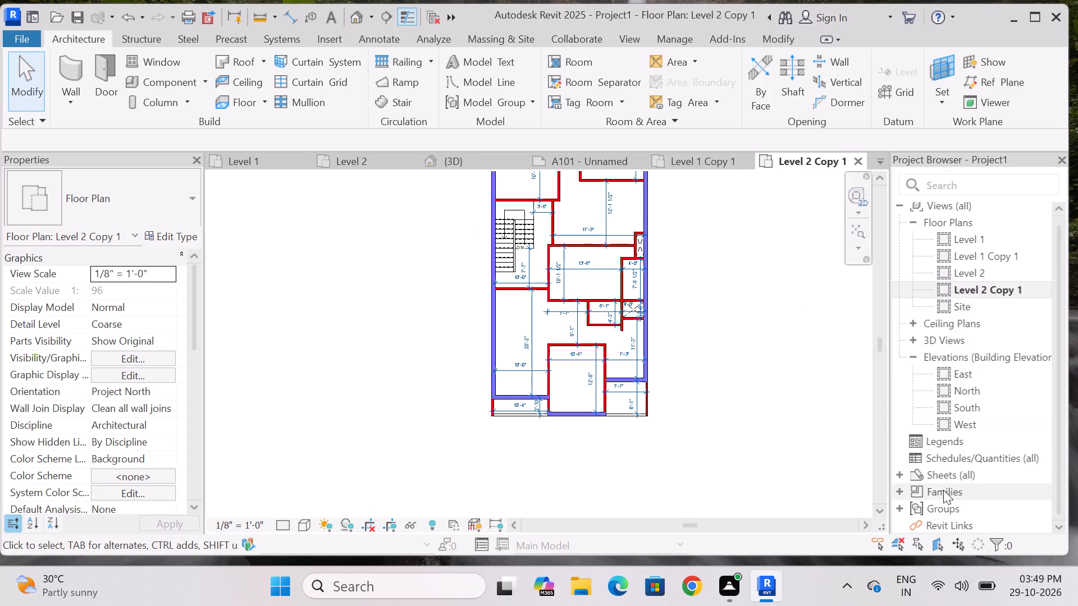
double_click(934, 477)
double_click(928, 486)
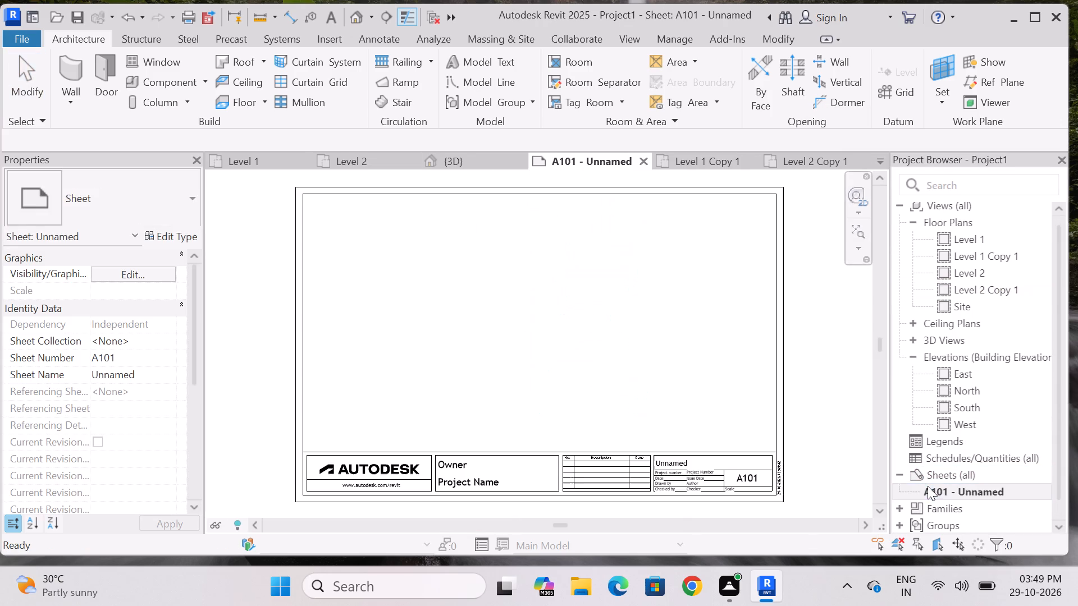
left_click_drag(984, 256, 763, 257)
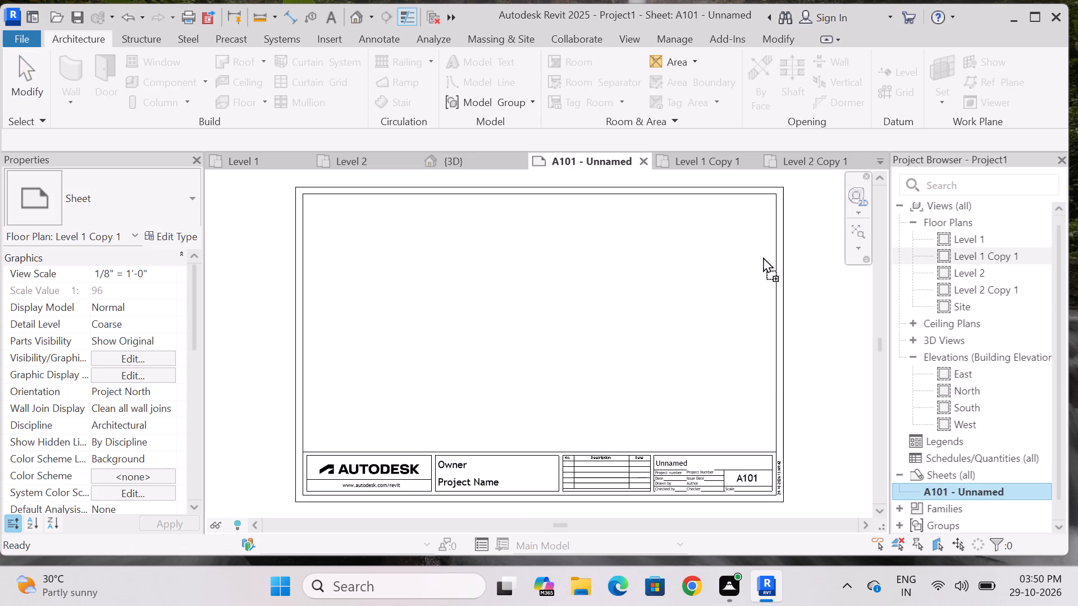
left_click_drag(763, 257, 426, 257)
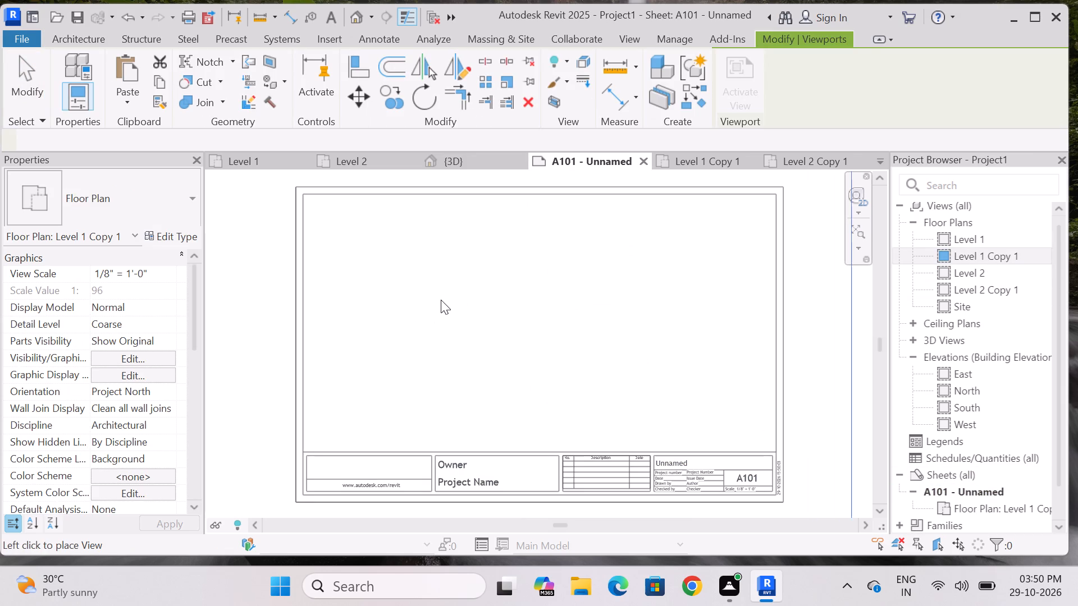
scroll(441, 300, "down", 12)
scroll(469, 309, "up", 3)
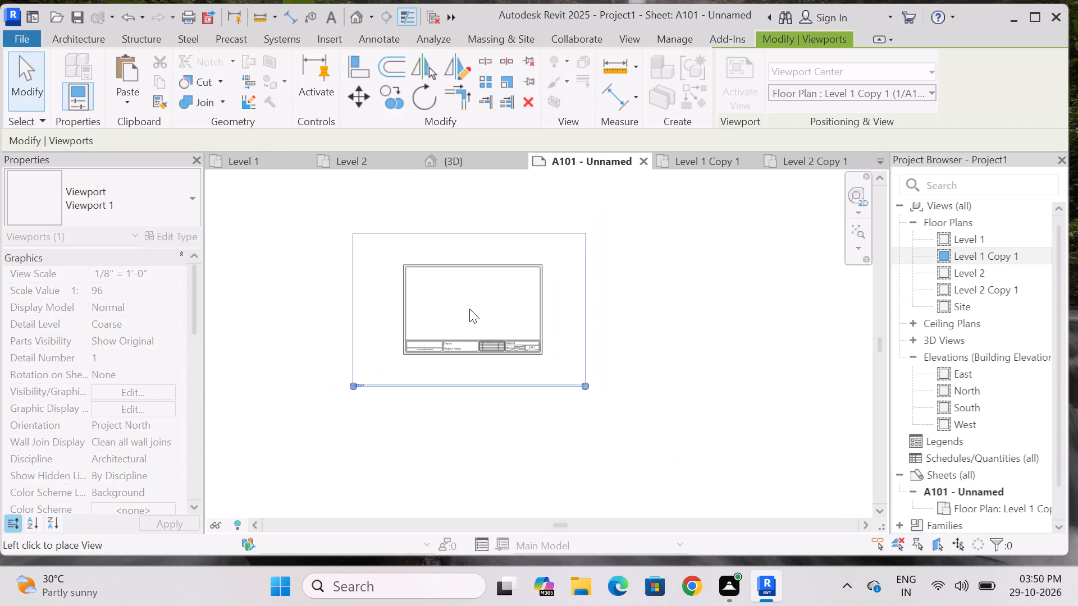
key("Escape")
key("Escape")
Open the Level 1 Copy 1 floor plan, enable Crop View and make its crop region visible.
double_click(980, 256)
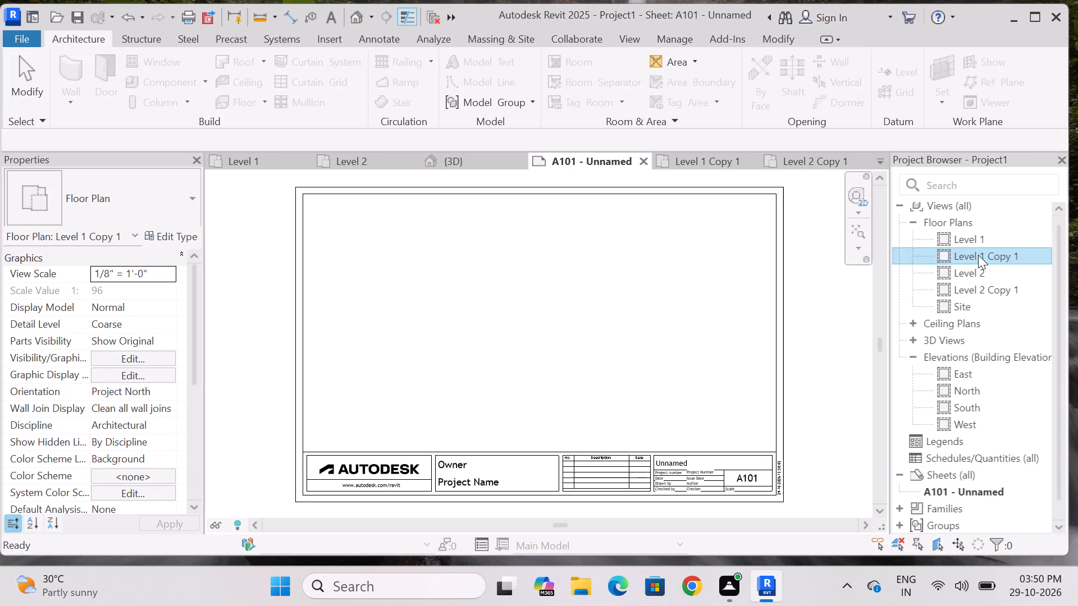
scroll(568, 288, "down", 4)
left_click_drag(195, 298, 195, 341)
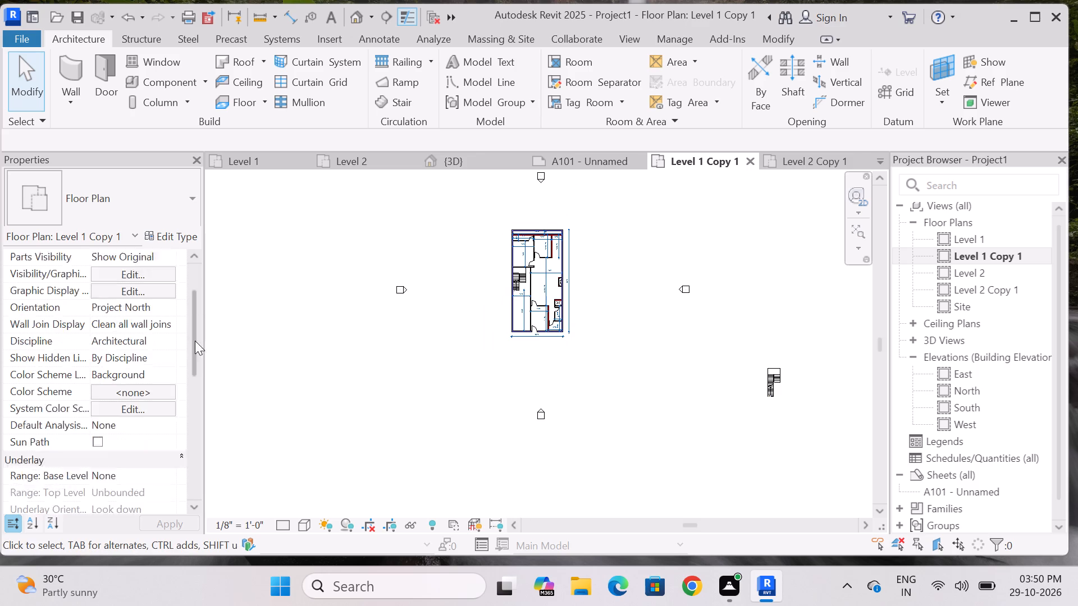
left_click_drag(195, 341, 194, 362)
left_click(97, 425)
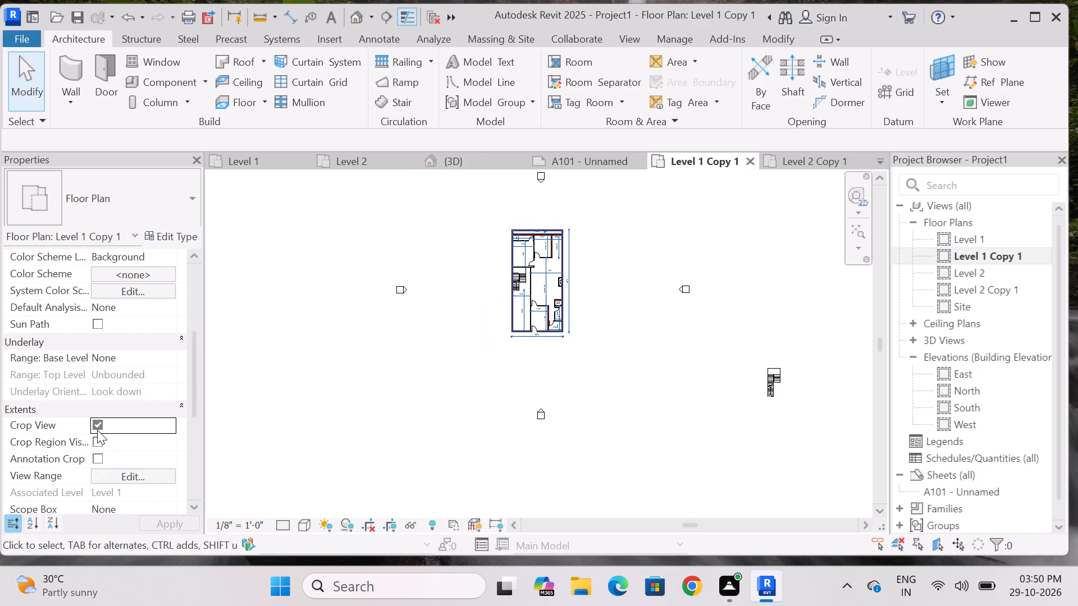
left_click(96, 438)
scroll(477, 451, "down", 3)
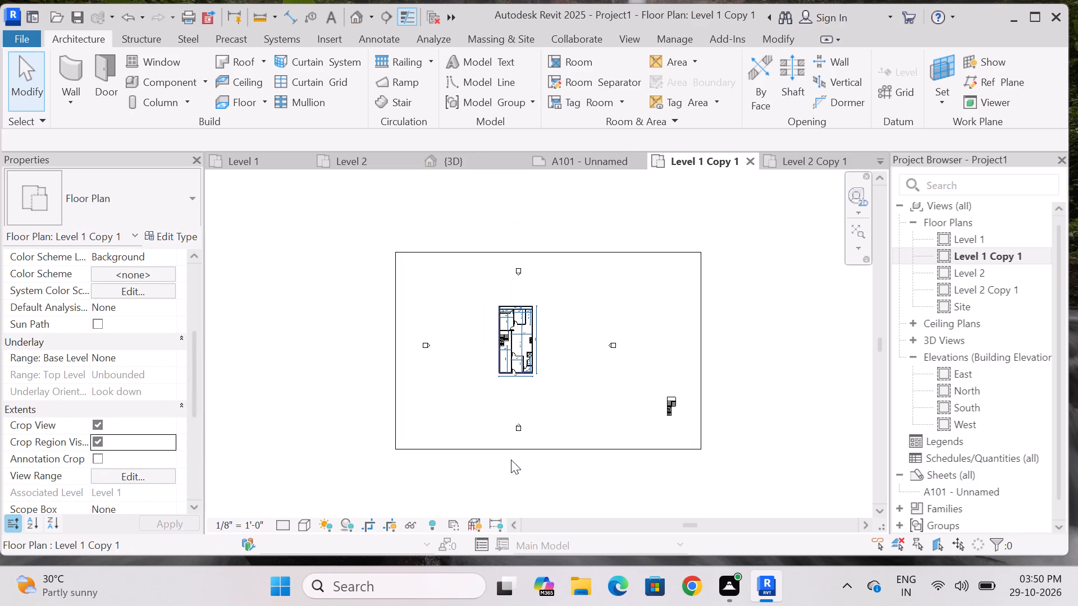
Shrink the Level 1 Copy 1 crop region on all four sides so it surrounds only the house plan.
left_click(513, 448)
left_click_drag(701, 348, 572, 353)
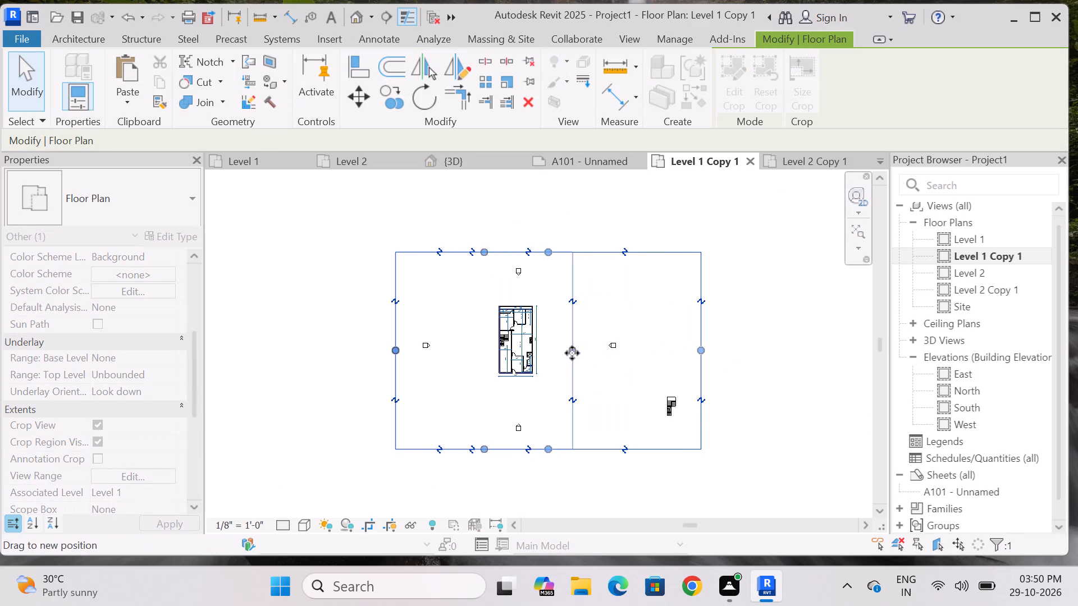
left_click_drag(572, 353, 538, 353)
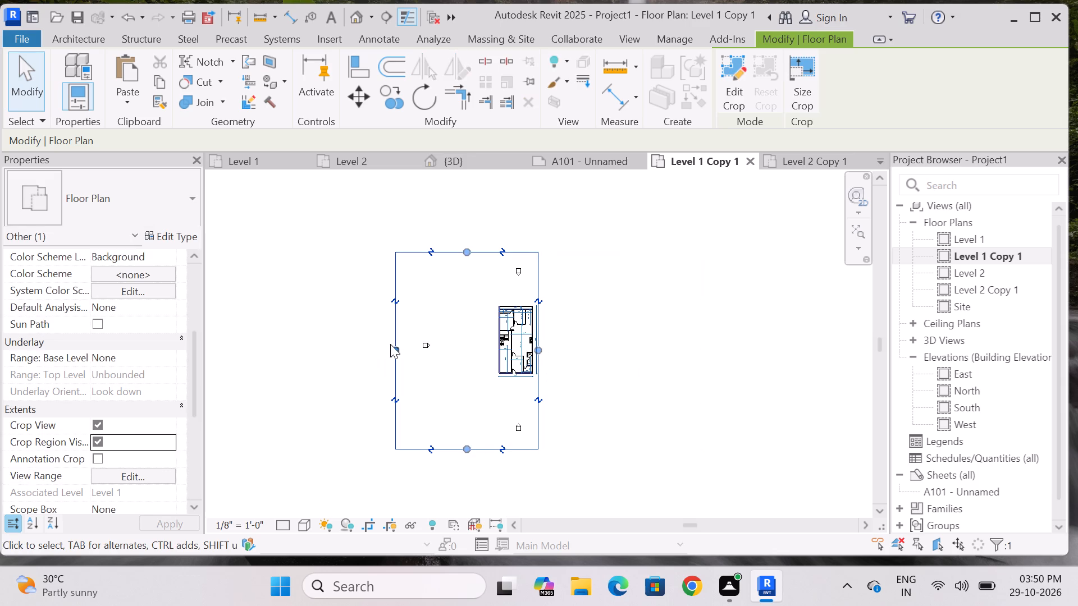
left_click_drag(391, 346, 492, 350)
scroll(524, 438, "up", 3)
left_click_drag(510, 452, 511, 355)
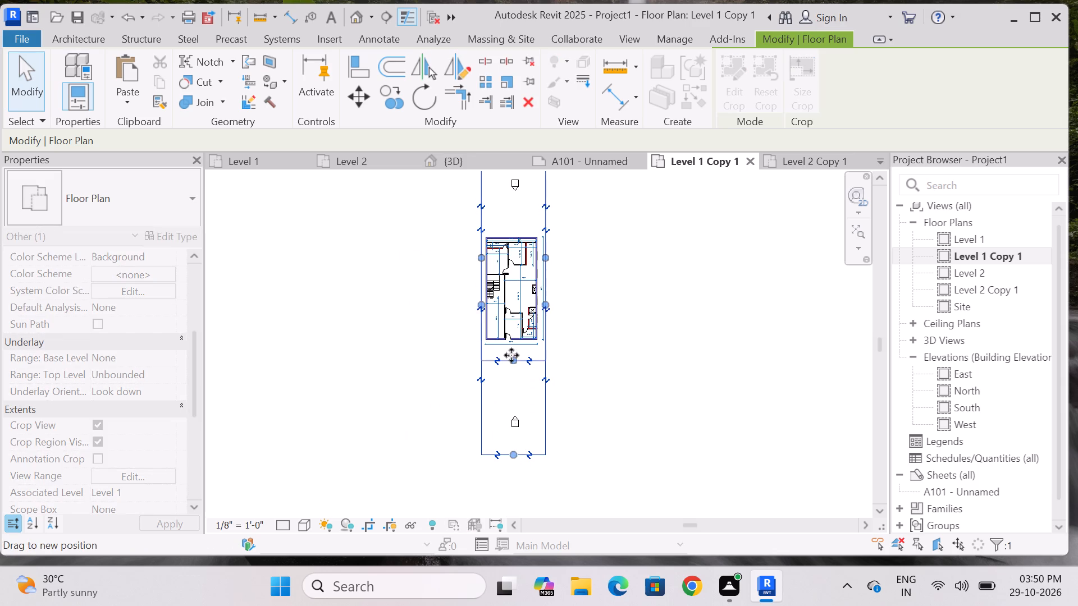
left_click_drag(511, 355, 514, 347)
scroll(521, 411, "down", 3)
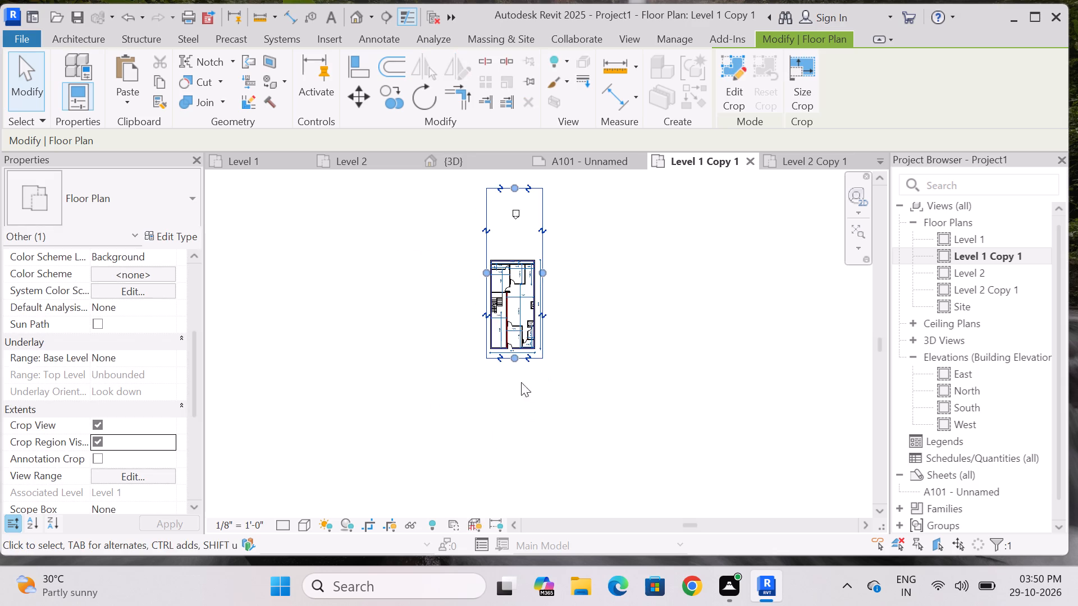
left_click_drag(516, 241, 513, 290)
Tighten the upper, lower and left crop edges of Level 1 Copy 1 close around the outer walls and dimensions.
scroll(513, 309, "up", 14)
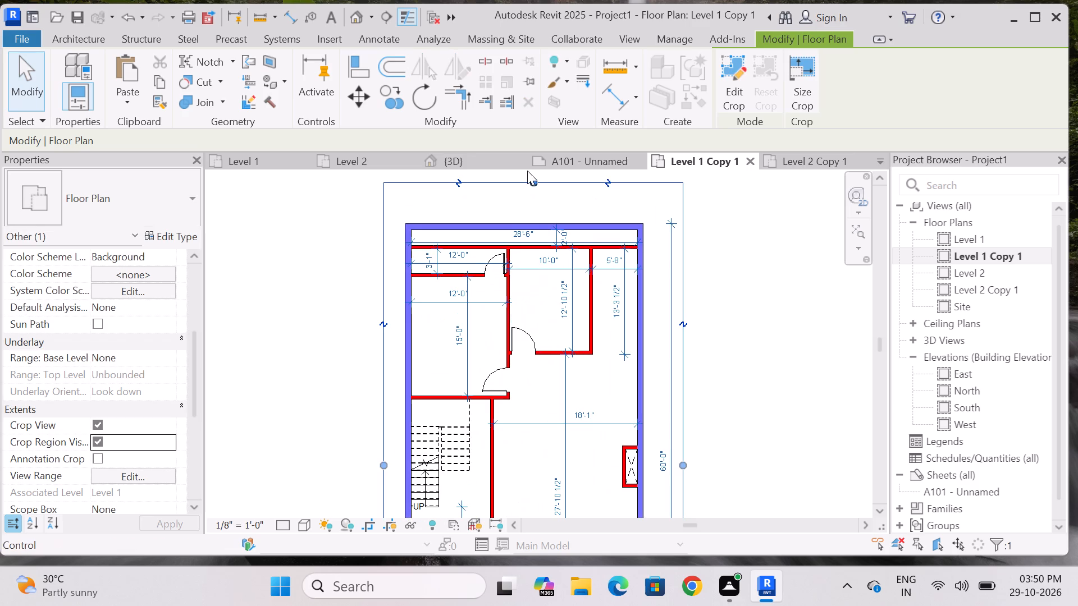
left_click_drag(533, 176, 532, 209)
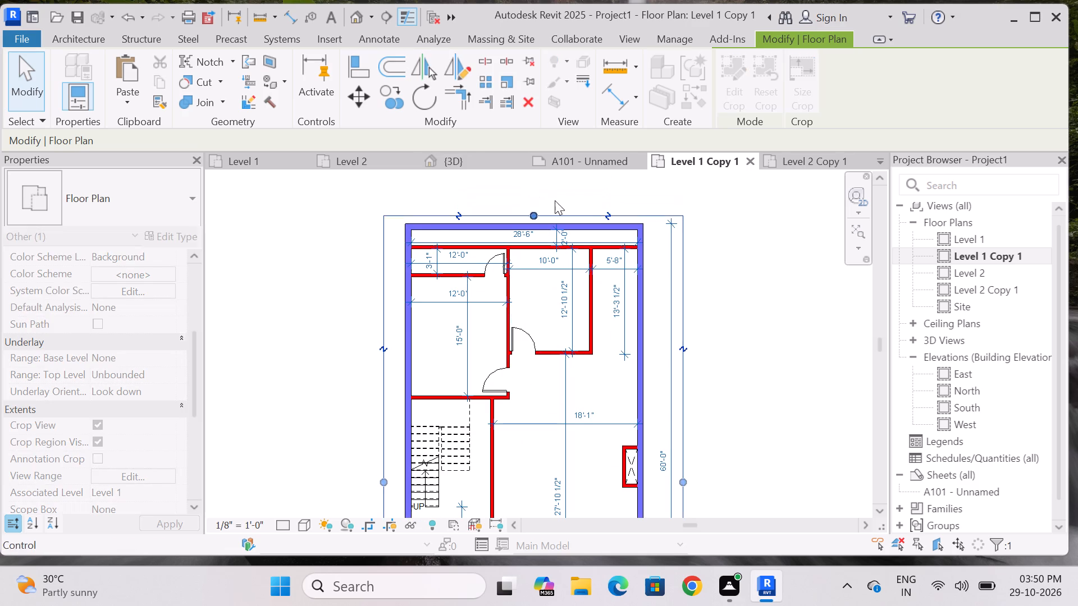
scroll(573, 191, "down", 7)
scroll(544, 417, "up", 9)
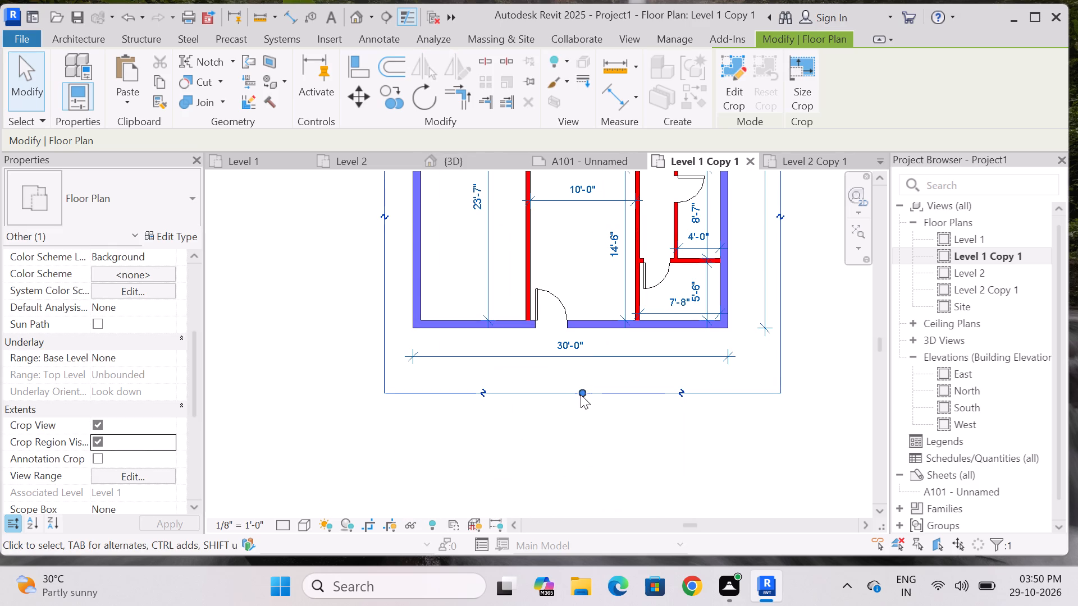
left_click_drag(581, 394, 584, 367)
scroll(555, 392, "down", 7)
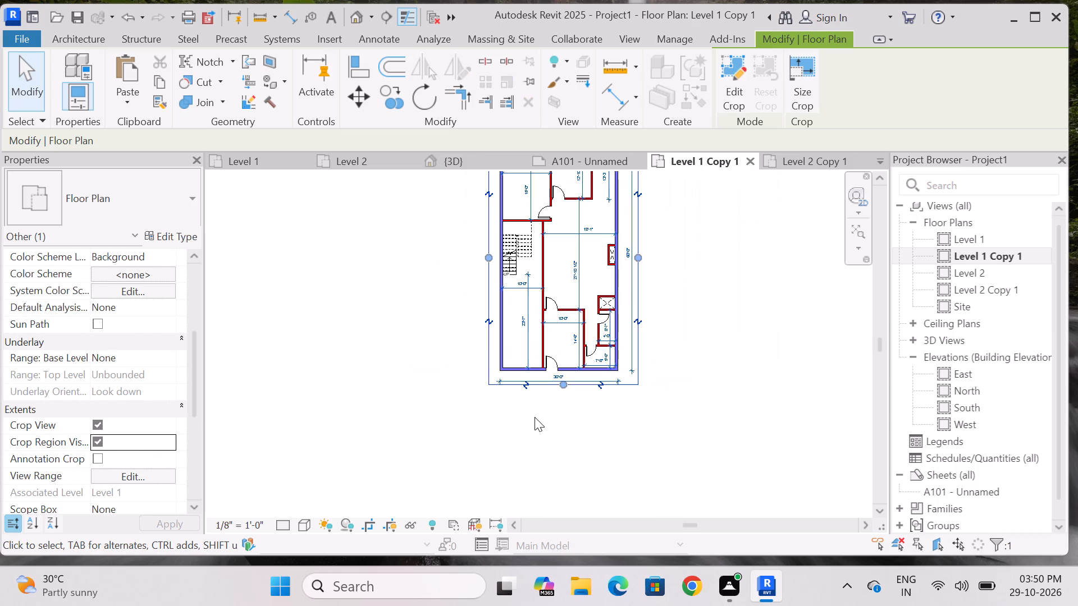
scroll(486, 269, "up", 7)
left_click_drag(495, 242, 515, 248)
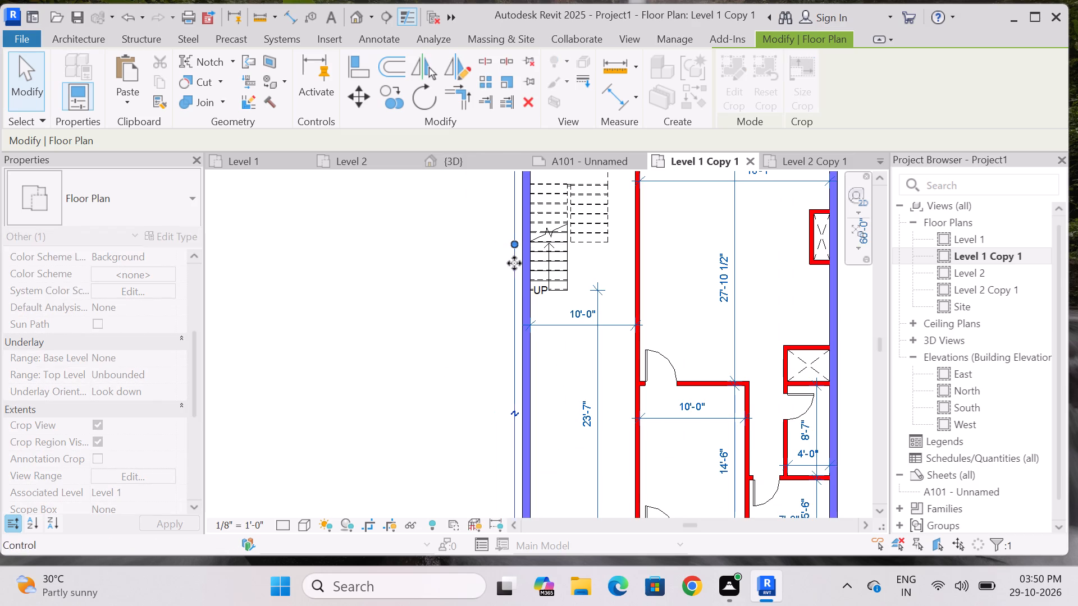
key("Escape")
scroll(438, 307, "down", 8)
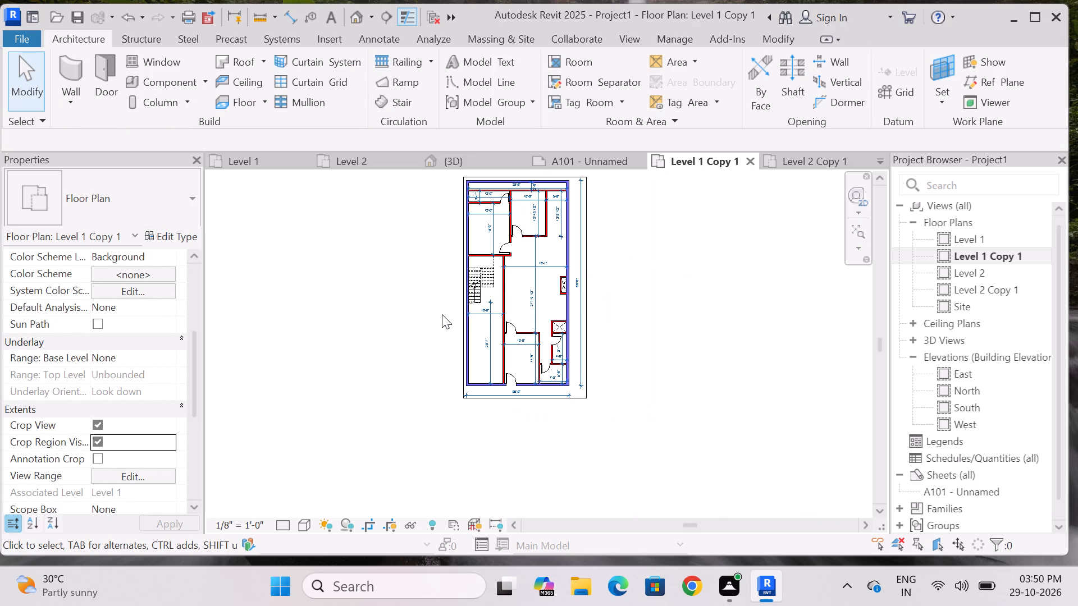
scroll(577, 197, "up", 5)
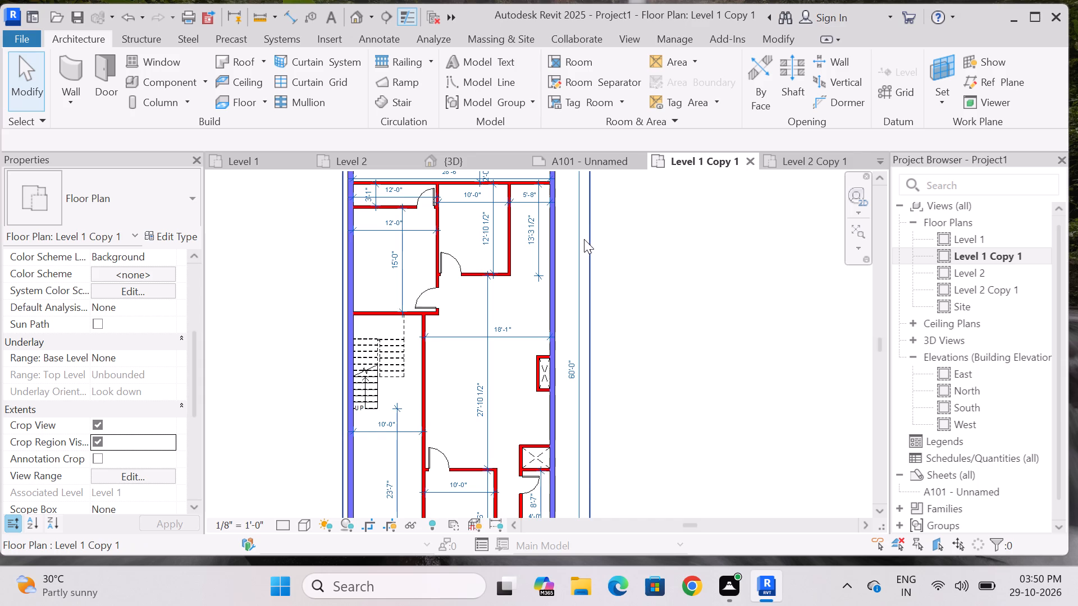
scroll(628, 249, "down", 4)
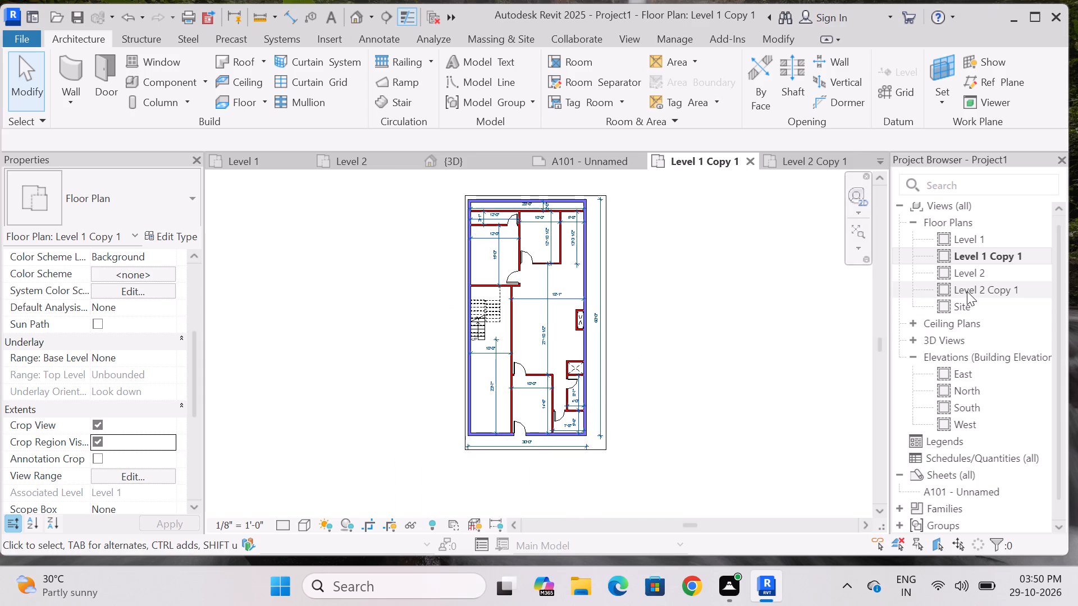
Open the Level 2 Copy 1 floor plan, enable Crop View and make its crop region visible.
double_click(966, 291)
scroll(474, 413, "down", 3)
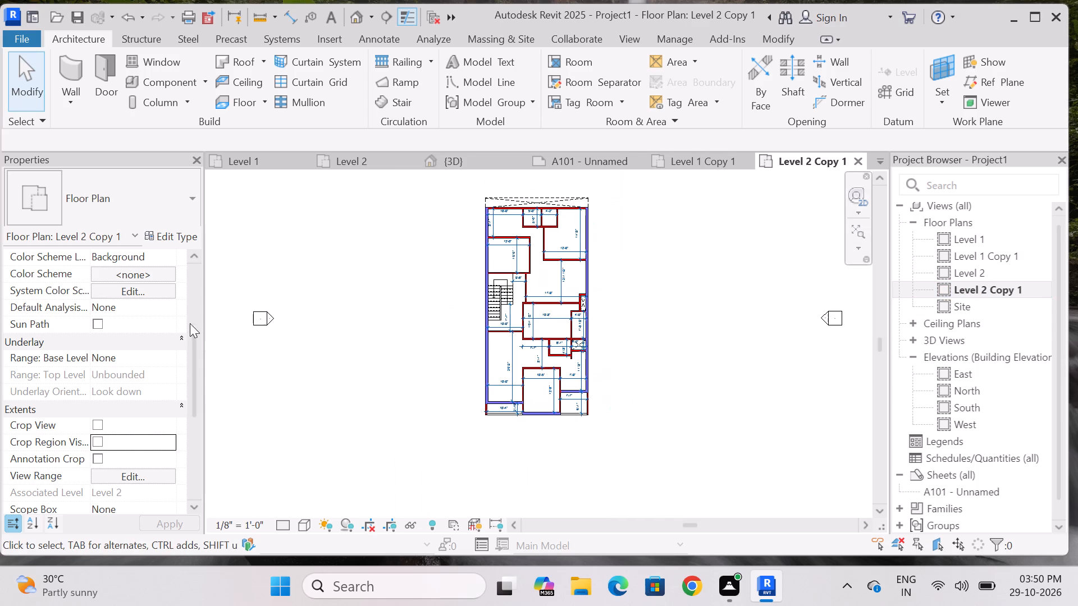
left_click(98, 424)
left_click(97, 438)
Delete the stray stair standing apart from the house, southeast of the Level 2 Copy 1 plan.
scroll(489, 367, "down", 9)
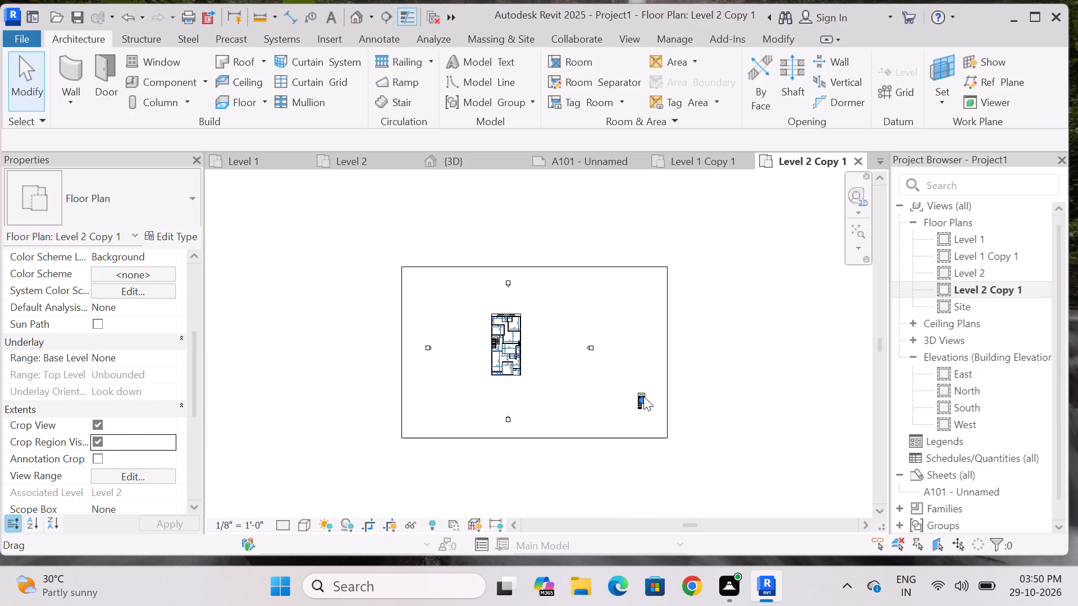
left_click(643, 396)
key("Delete")
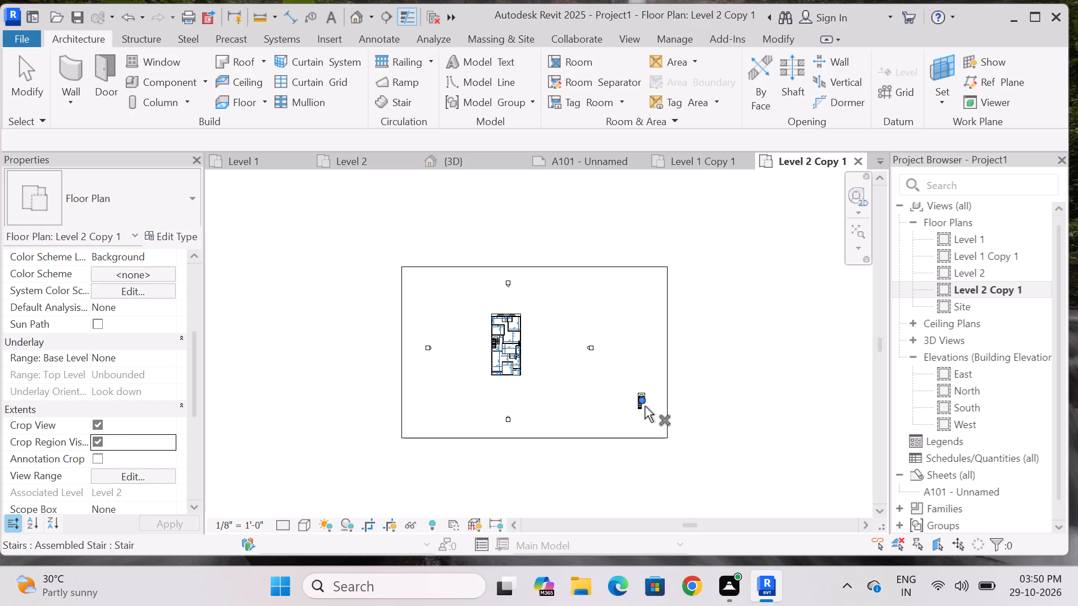
left_click(643, 400)
key("Escape")
key("Escape")
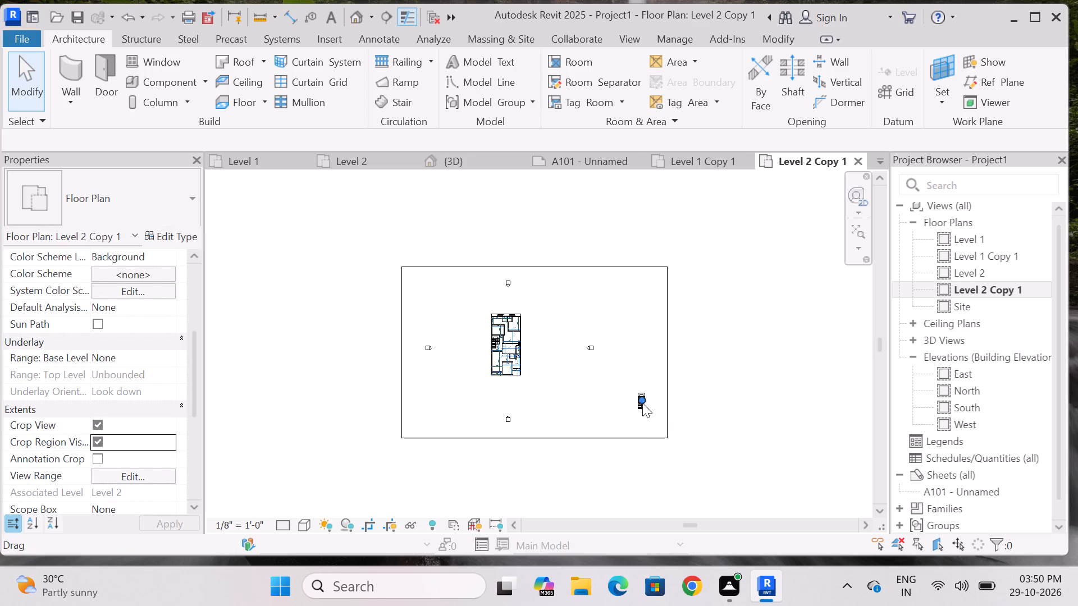
left_click(640, 402)
key("Delete")
scroll(640, 403, "up", 7)
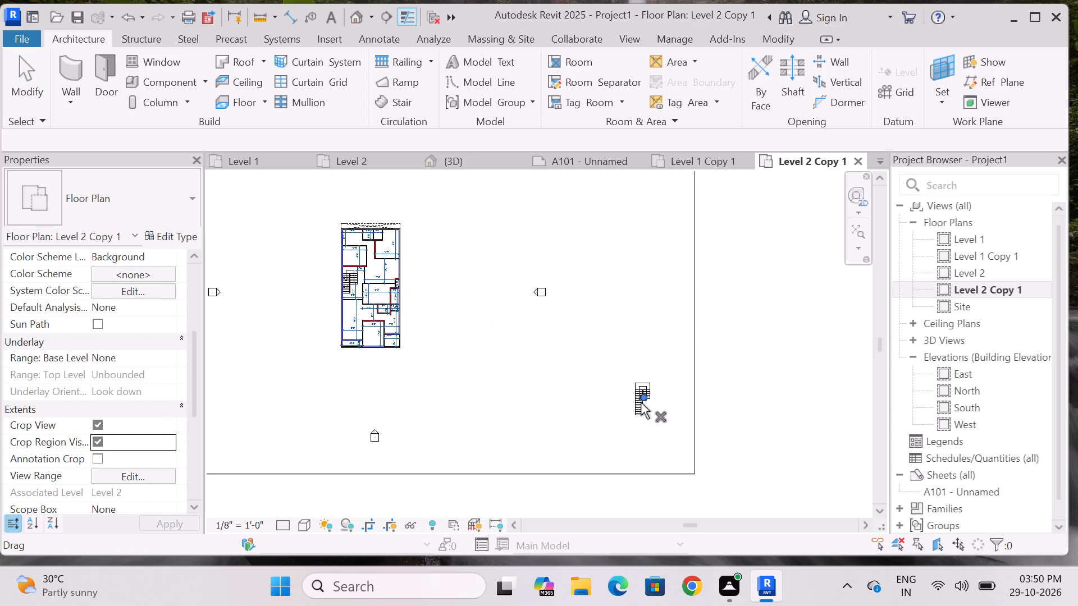
scroll(641, 403, "up", 5)
left_click(632, 419)
key("Delete")
Shrink the Level 2 Copy 1 crop region on all four sides so it surrounds only the house plan.
scroll(647, 371, "down", 8)
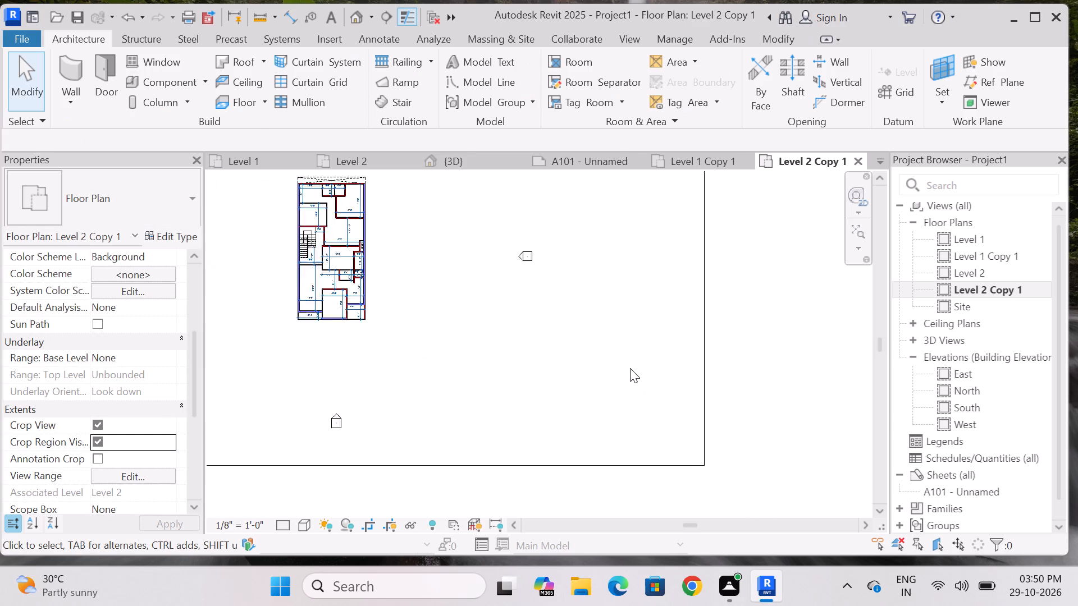
scroll(630, 368, "down", 6)
left_click(570, 403)
scroll(570, 403, "up", 2)
left_click_drag(540, 404, 542, 394)
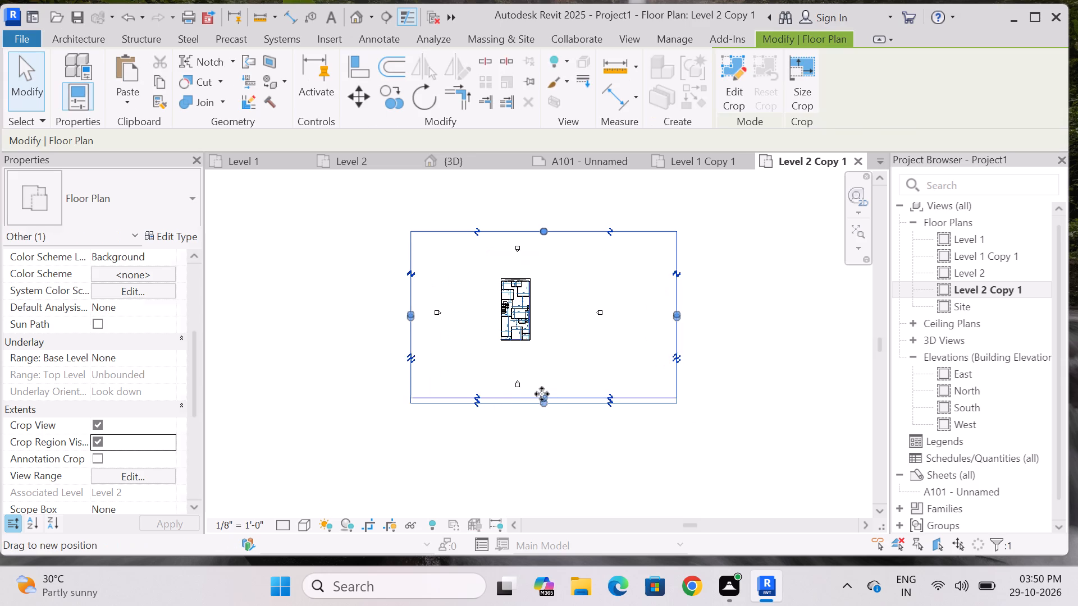
left_click_drag(542, 394, 551, 346)
scroll(558, 300, "up", 6)
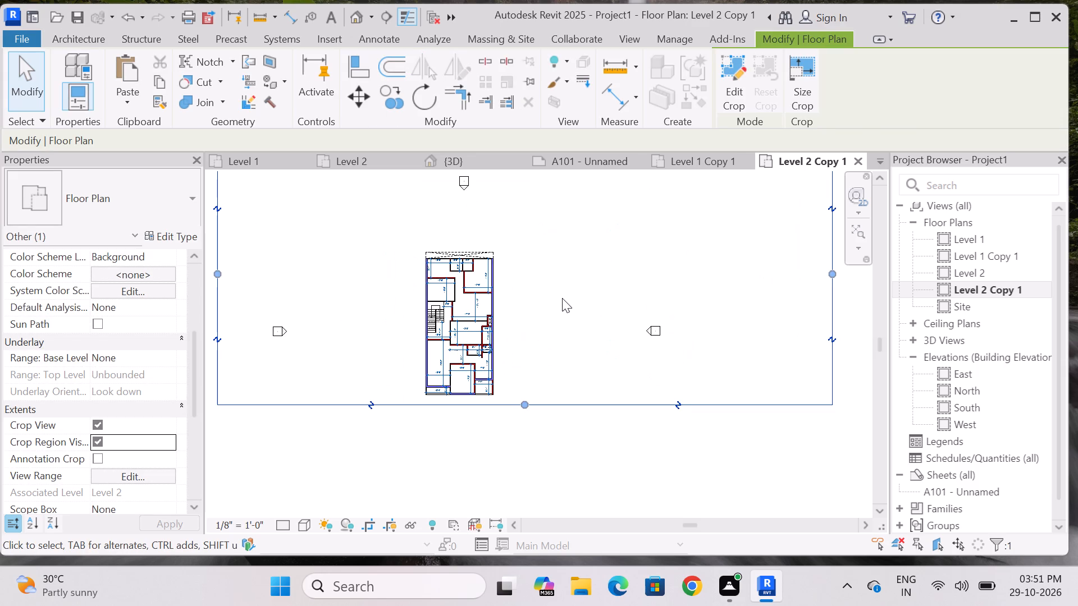
left_click_drag(832, 270, 518, 288)
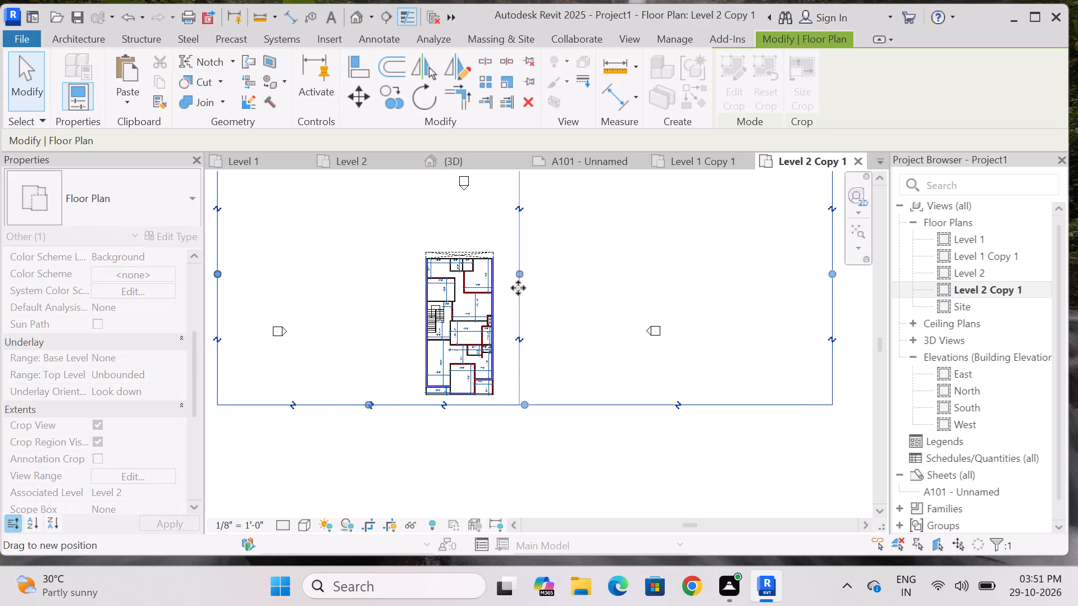
left_click_drag(518, 288, 497, 290)
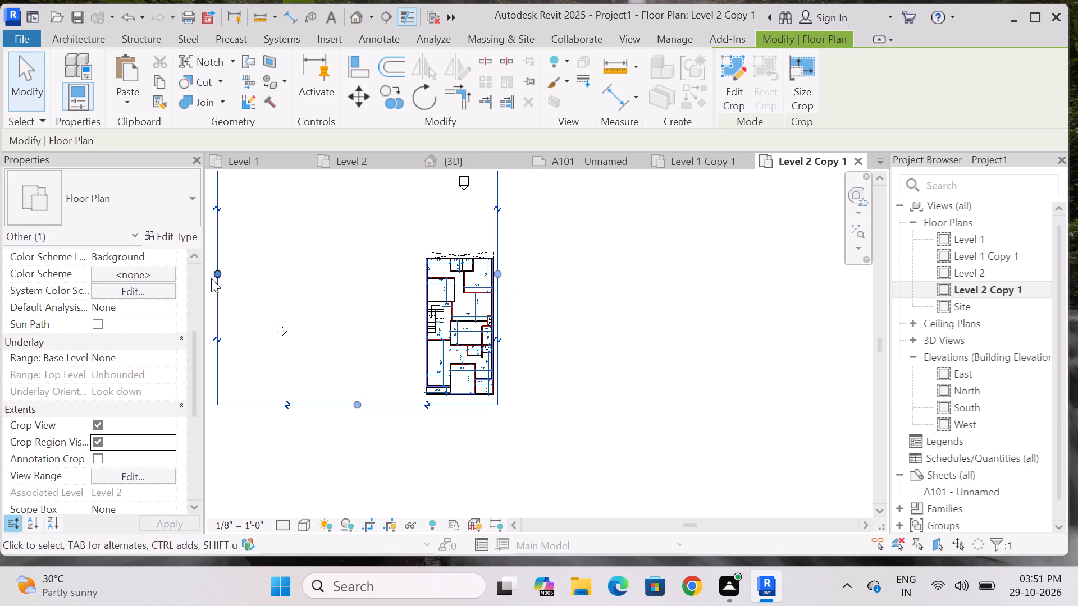
left_click_drag(213, 276, 415, 291)
scroll(437, 277, "down", 4)
scroll(446, 202, "up", 4)
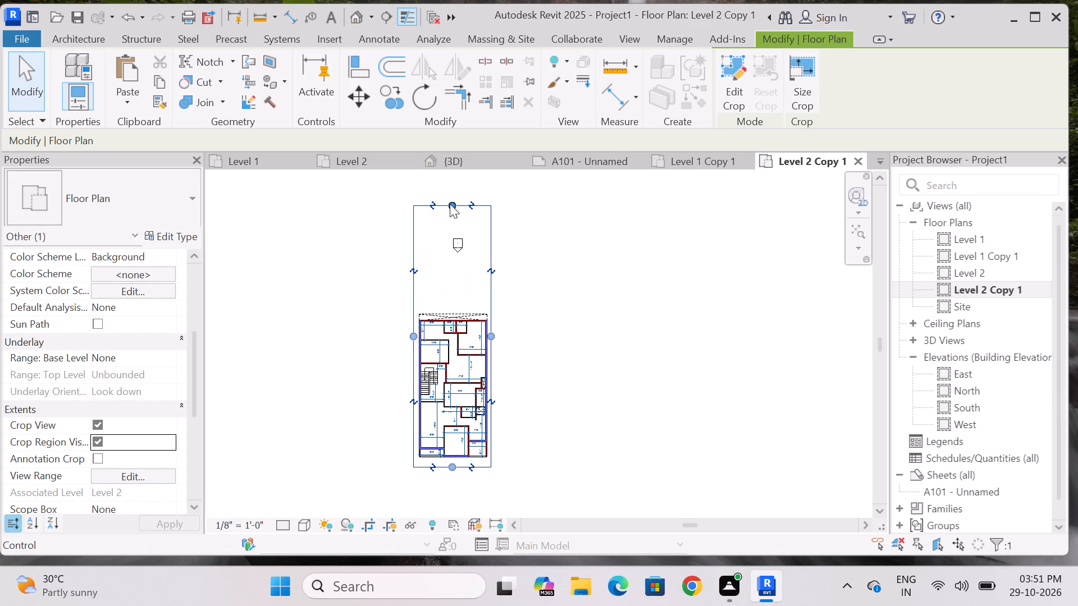
left_click_drag(455, 203, 451, 307)
Tighten the Level 2 Copy 1 crop region's upper edge to the dashed roof outline and its lower edge to the front walls.
scroll(454, 335, "up", 7)
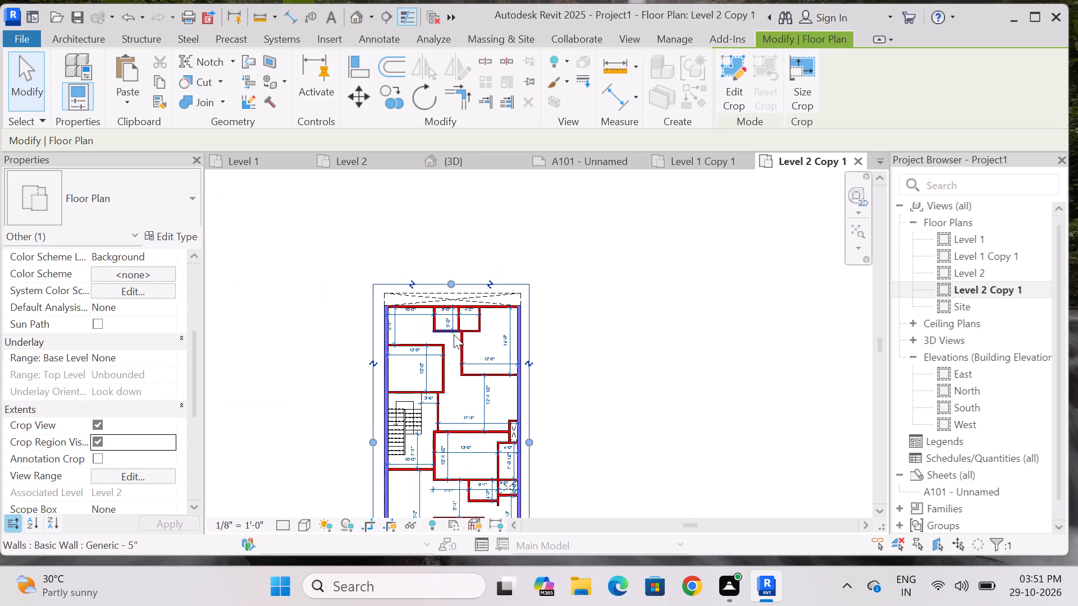
scroll(454, 334, "up", 2)
scroll(466, 274, "up", 6)
left_click_drag(431, 209, 430, 231)
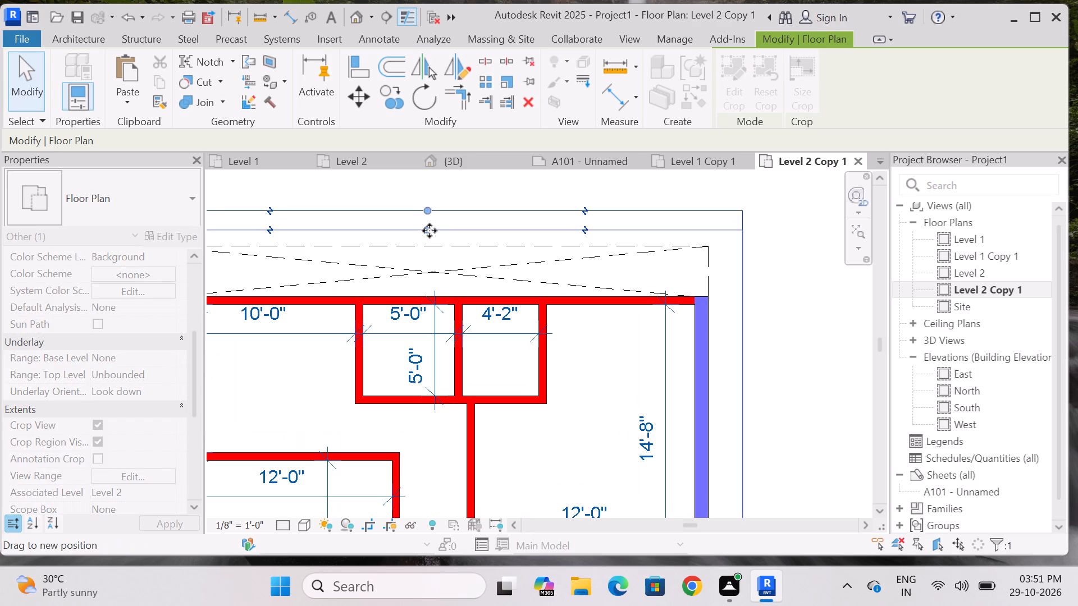
left_click_drag(430, 231, 430, 233)
scroll(573, 199, "down", 13)
scroll(559, 390, "up", 12)
left_click_drag(517, 419, 527, 370)
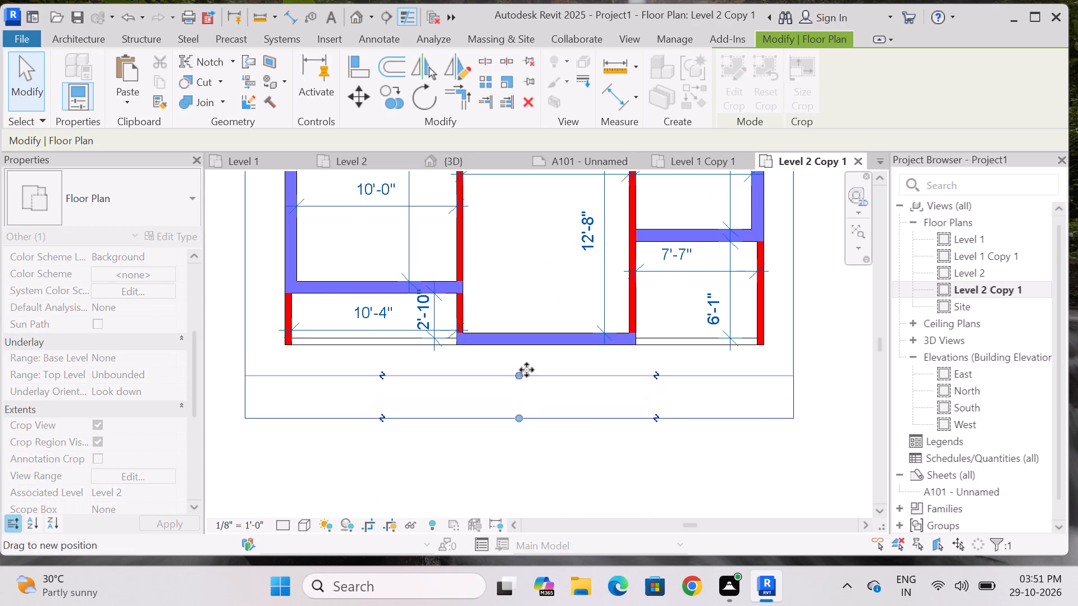
left_click_drag(527, 370, 528, 355)
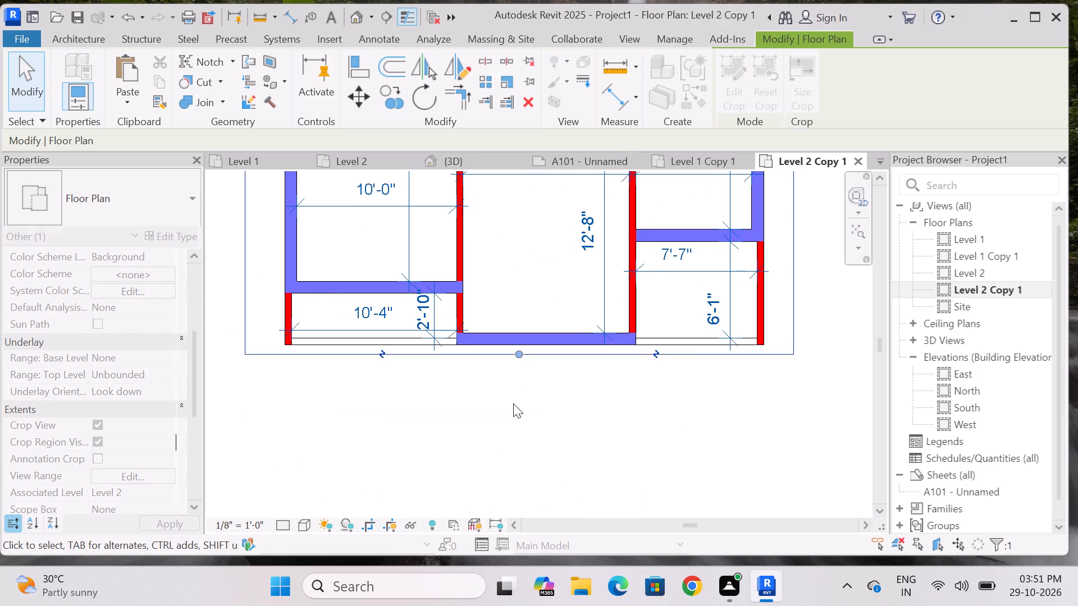
Tighten the two side edges of the Level 2 Copy 1 crop region close to the exterior side walls.
scroll(512, 410, "down", 6)
scroll(610, 328, "down", 4)
scroll(625, 221, "up", 7)
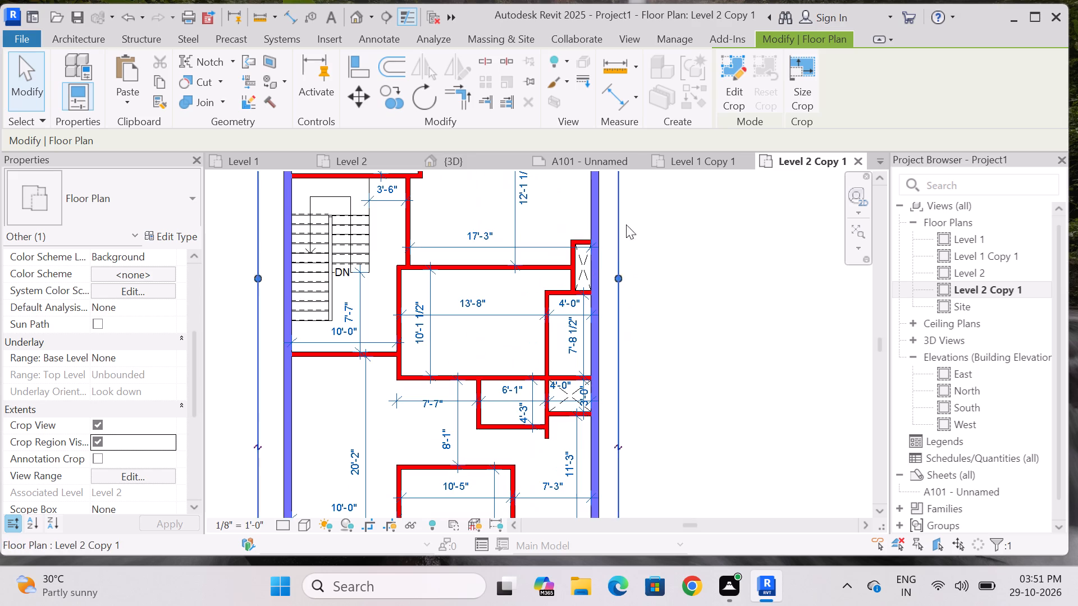
left_click_drag(613, 277, 599, 279)
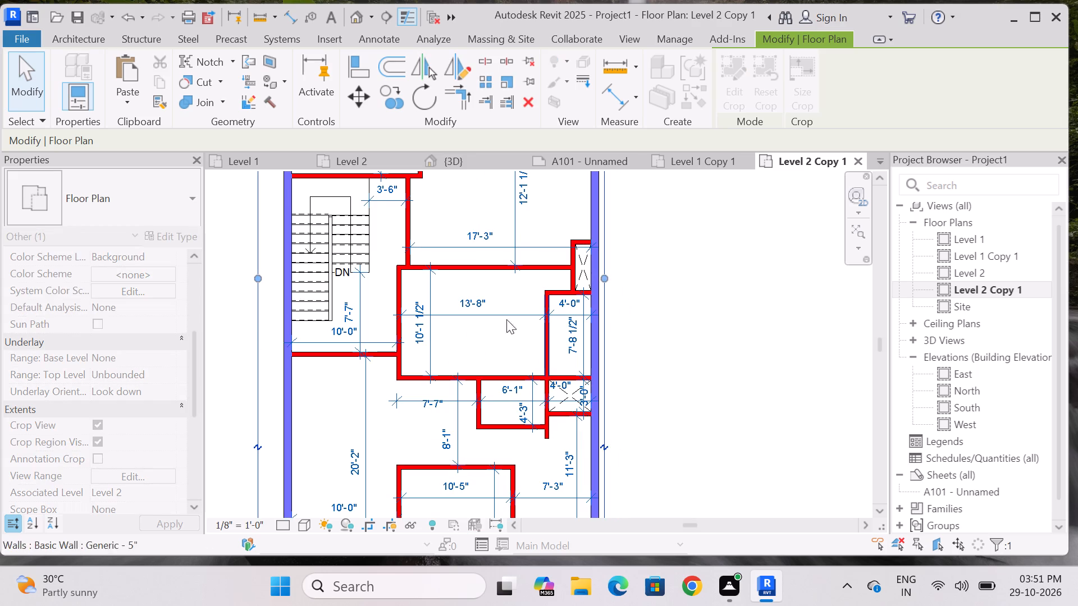
left_click_drag(254, 283, 275, 282)
key("Escape")
scroll(485, 354, "down", 7)
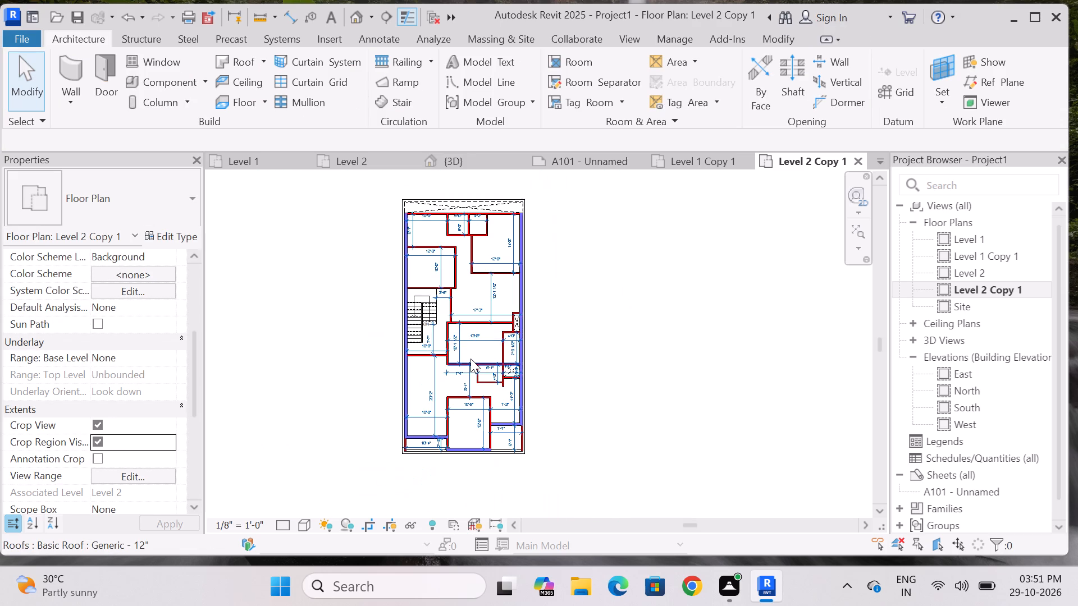
scroll(471, 359, "down", 1)
left_click(602, 335)
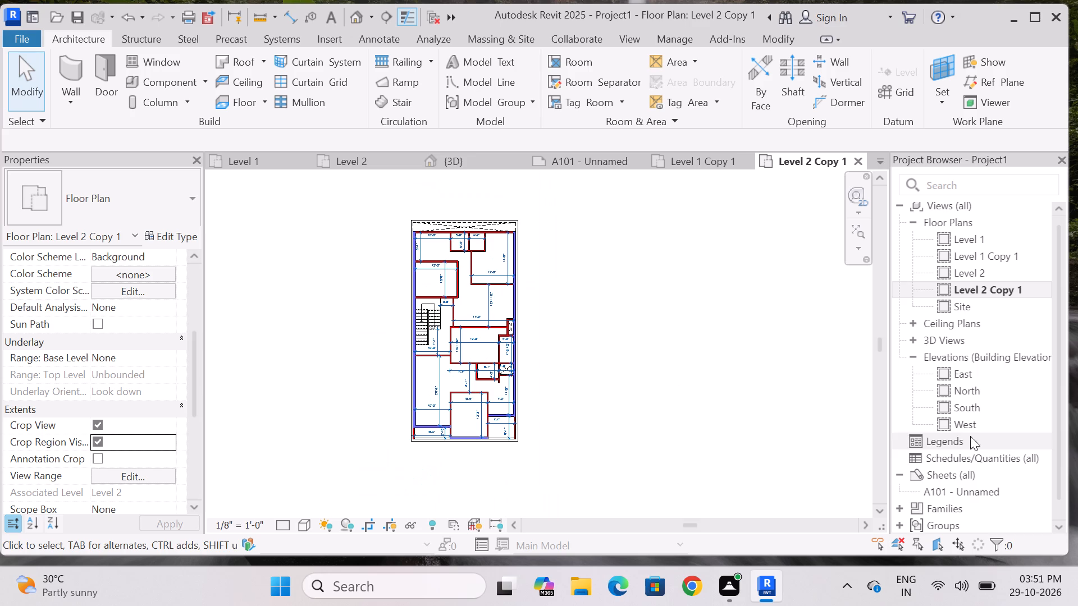
Place the Level 1 Copy 1 floor plan on sheet A101, in the left part of the sheet above the title block.
double_click(931, 491)
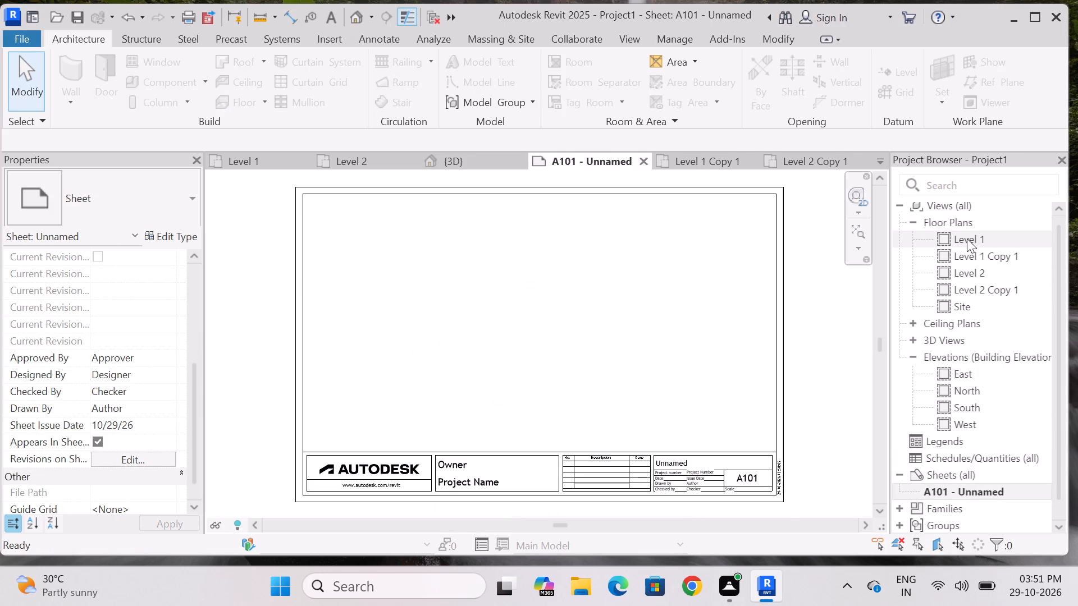
left_click(967, 238)
left_click(970, 255)
left_click_drag(970, 255, 732, 280)
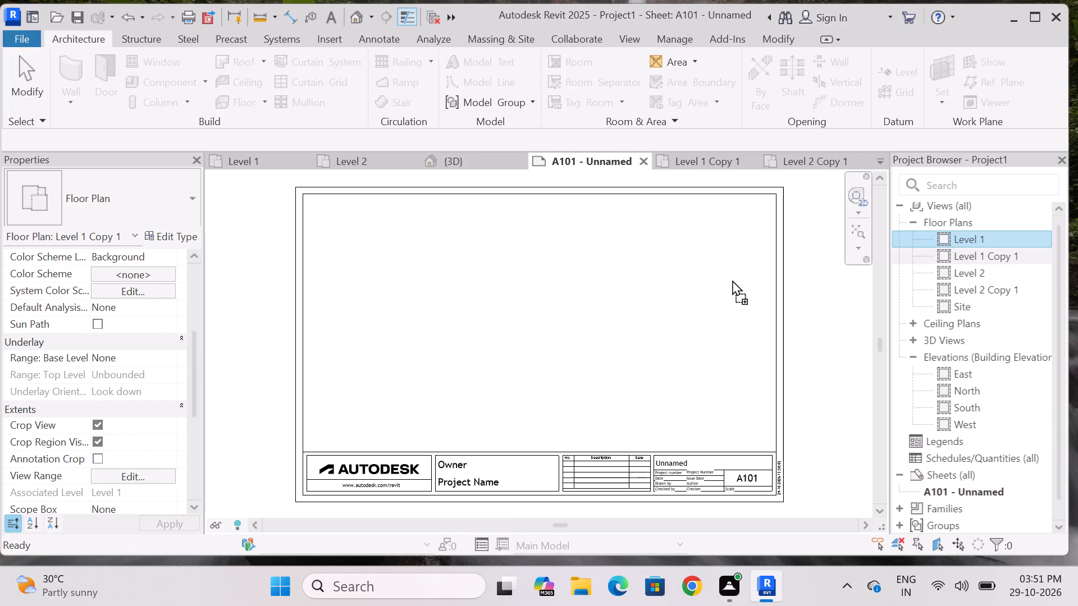
left_click_drag(732, 280, 432, 282)
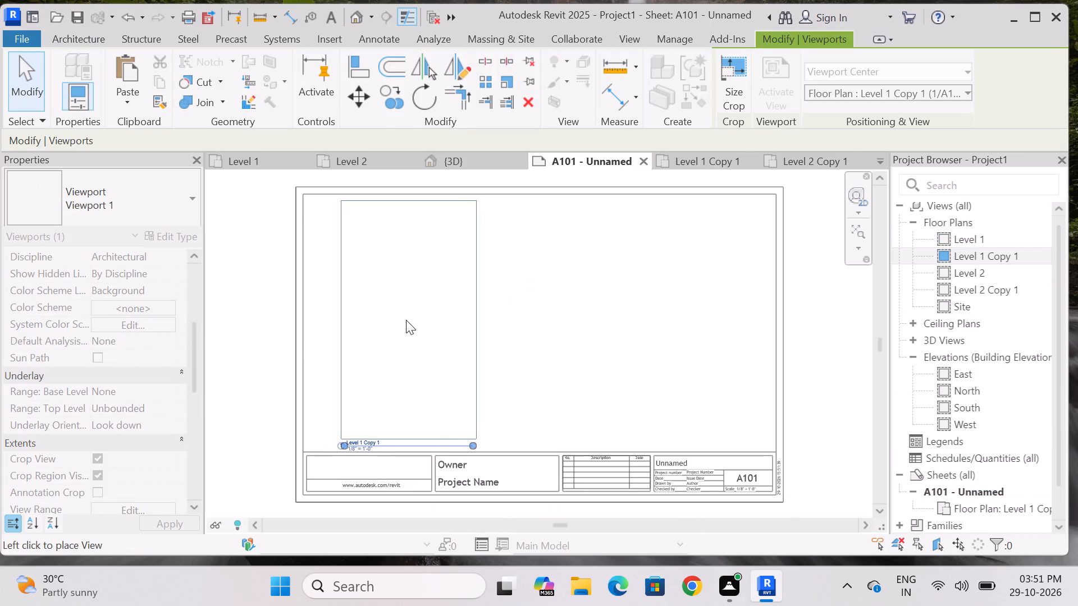
left_click(405, 319)
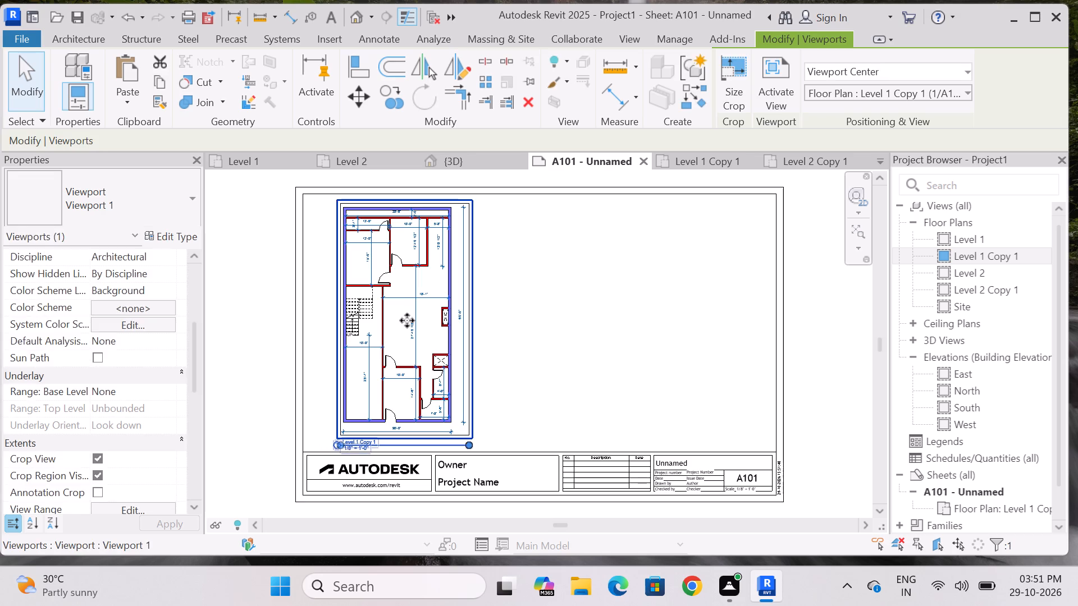
key("Escape")
Place the Level 2 Copy 1 floor plan in the right part of sheet A101, level with the Level 1 Copy 1 plan.
left_click(963, 291)
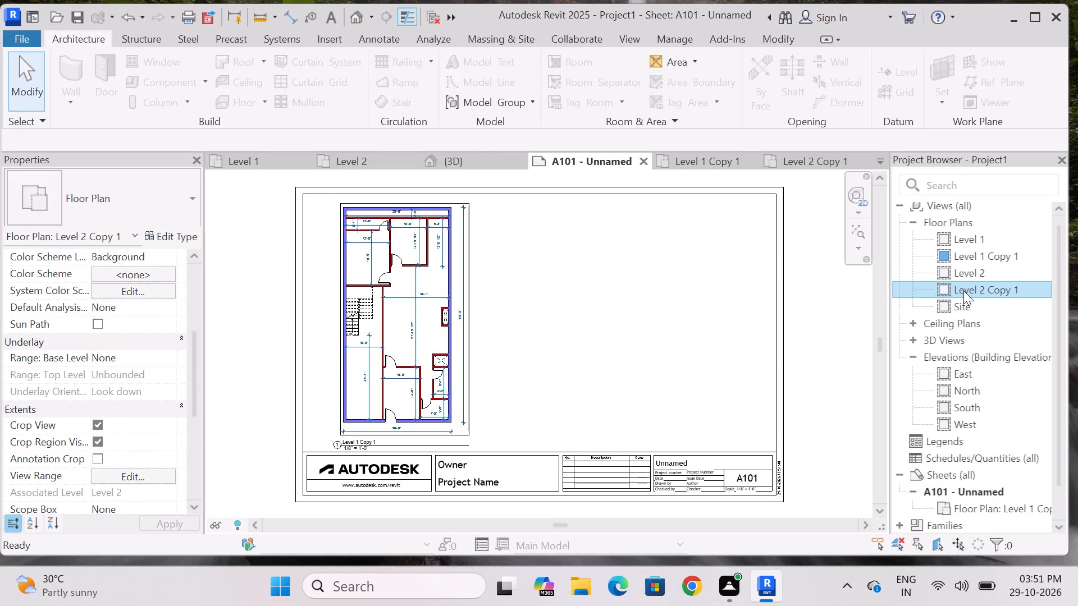
left_click_drag(963, 290, 644, 292)
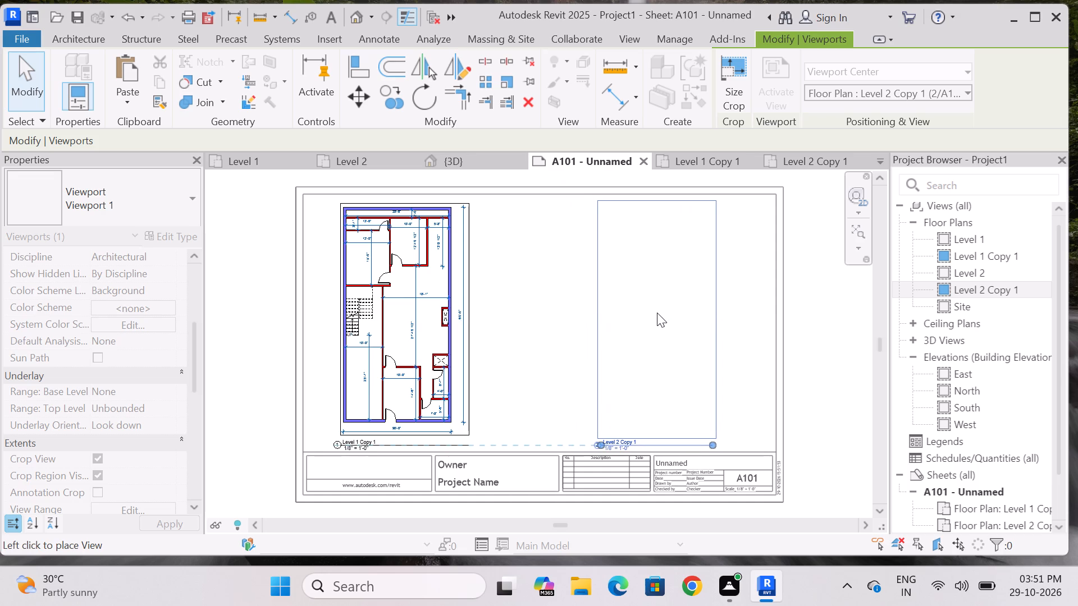
left_click(657, 313)
key("Escape")
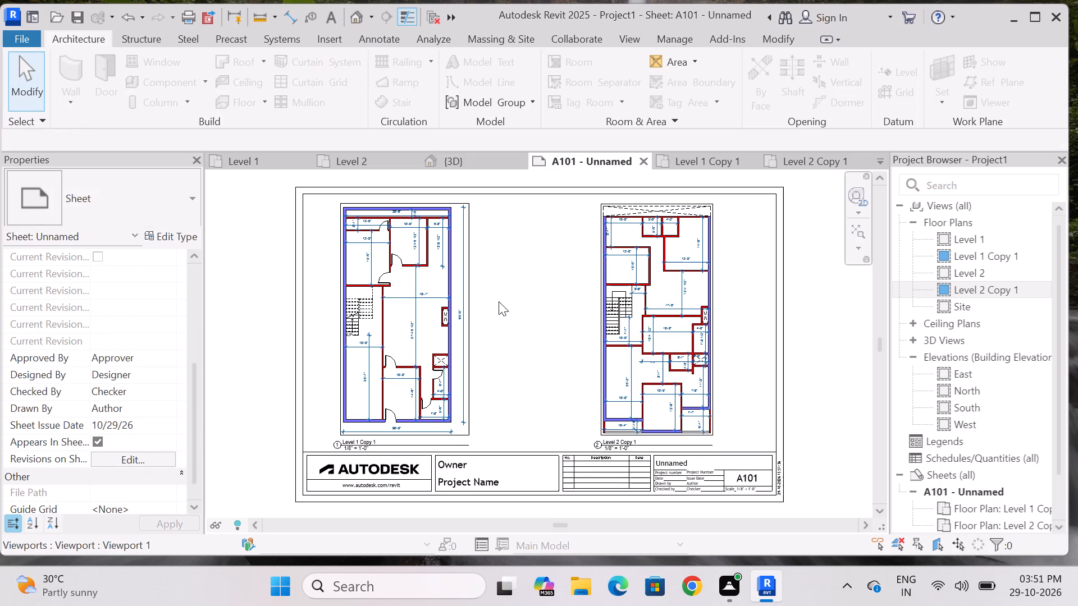
Nudge the Level 1 Copy 1 viewport slightly to the right, towards the Level 2 Copy 1 plan.
left_click(468, 298)
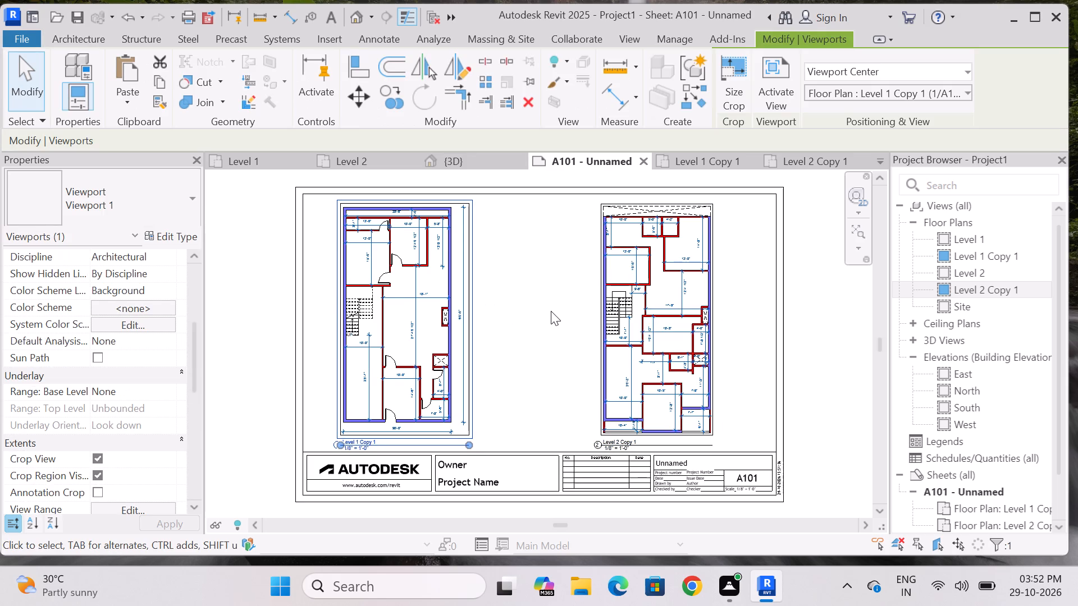
key("Right")
key("Right")
key("Right")
key("Right")
key("Right")
key("Right")
key("Right")
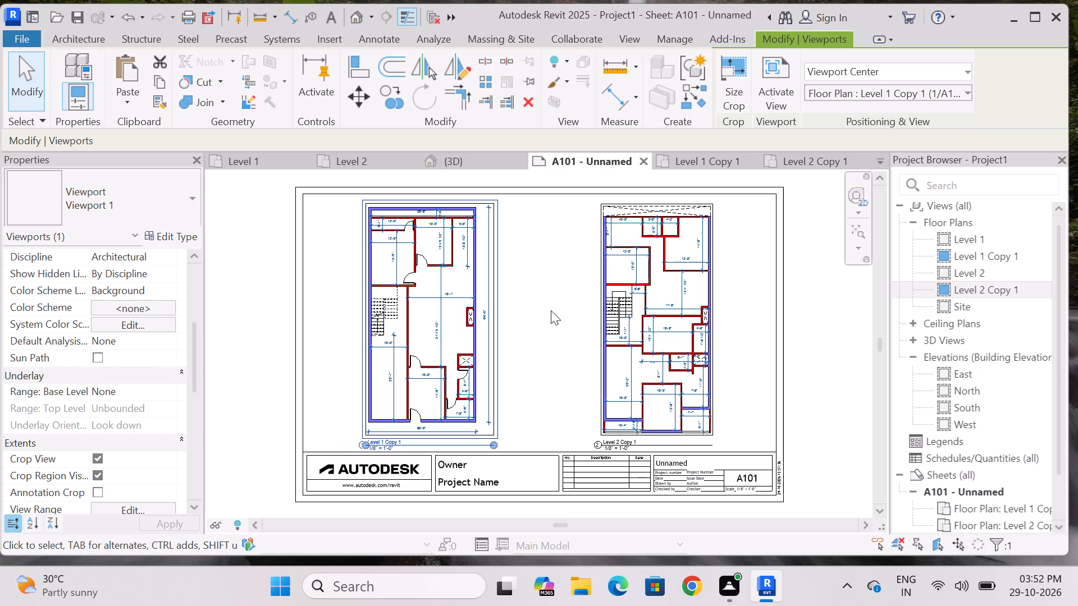
key("Escape")
Examine the layout of both placed plans and the title block on sheet A101.
scroll(552, 265, "down", 4)
scroll(552, 277, "up", 2)
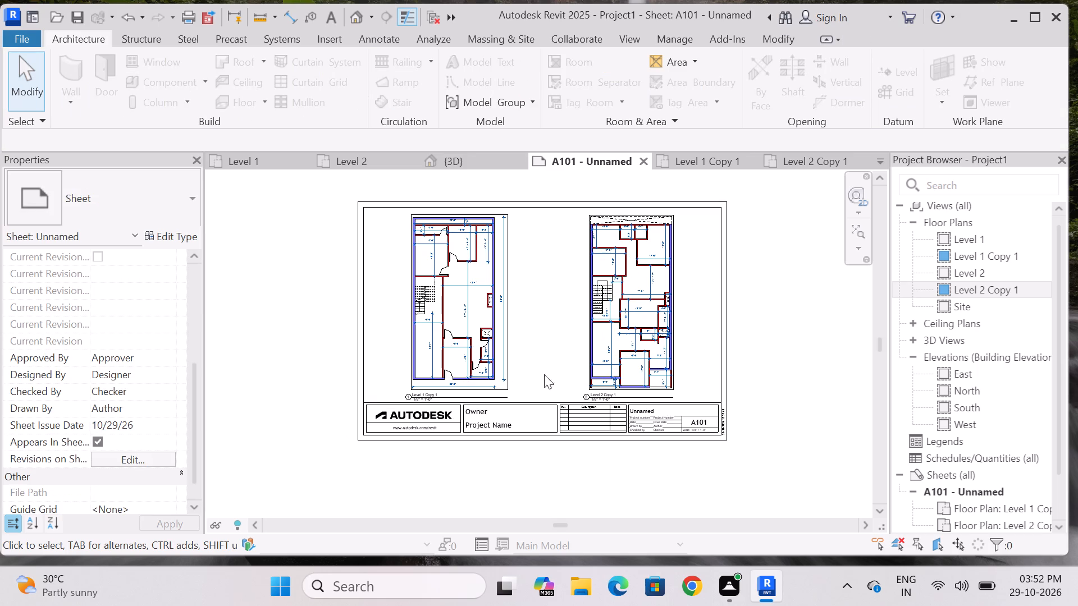
scroll(536, 442, "up", 8)
scroll(522, 445, "down", 4)
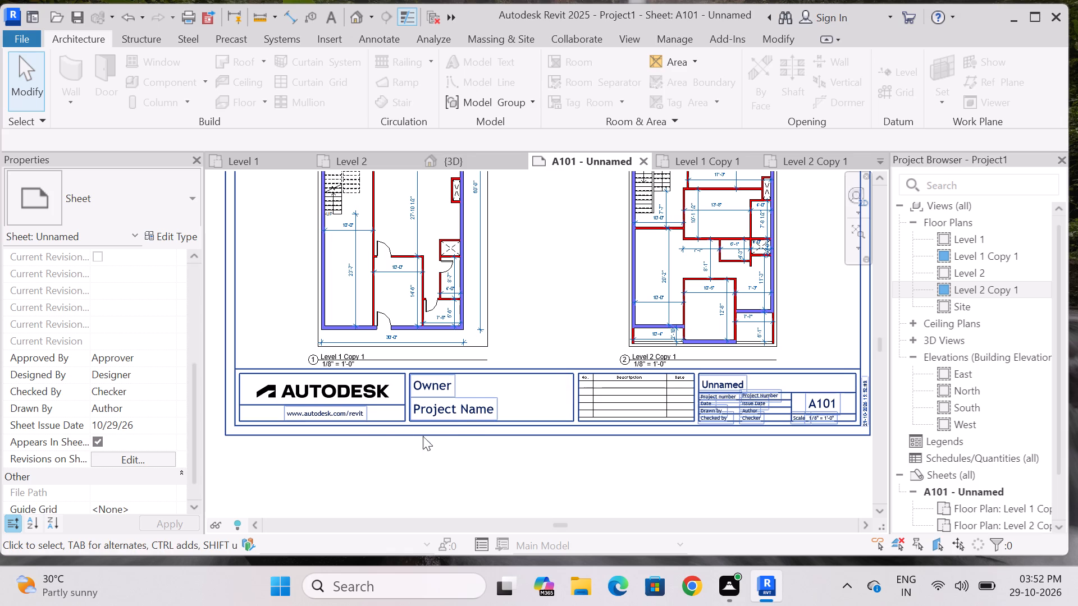
scroll(395, 415, "down", 9)
scroll(438, 448, "up", 2)
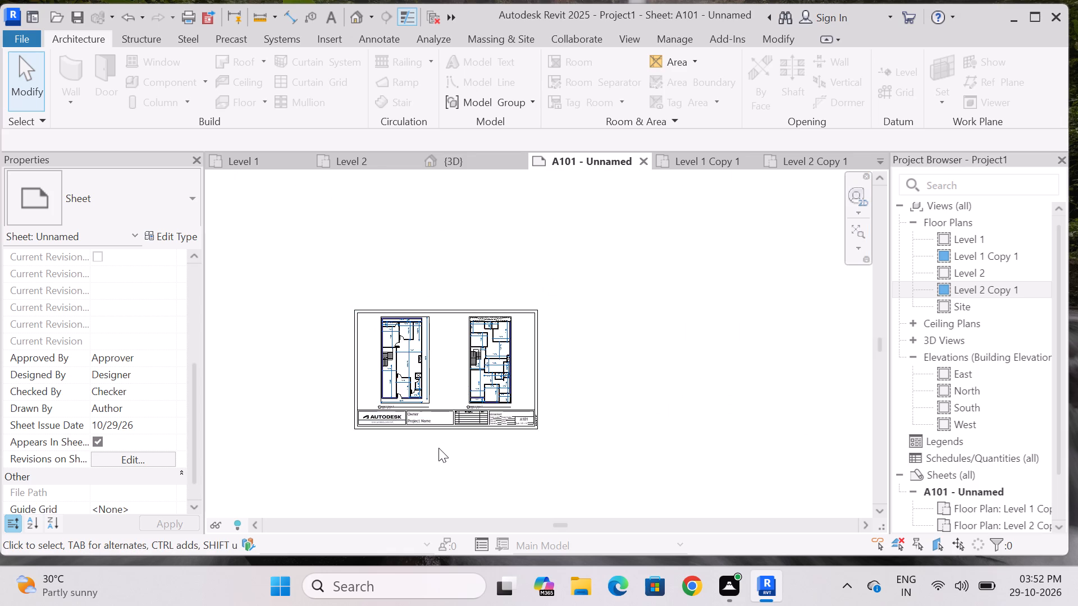
middle_click_drag(472, 471, 472, 460)
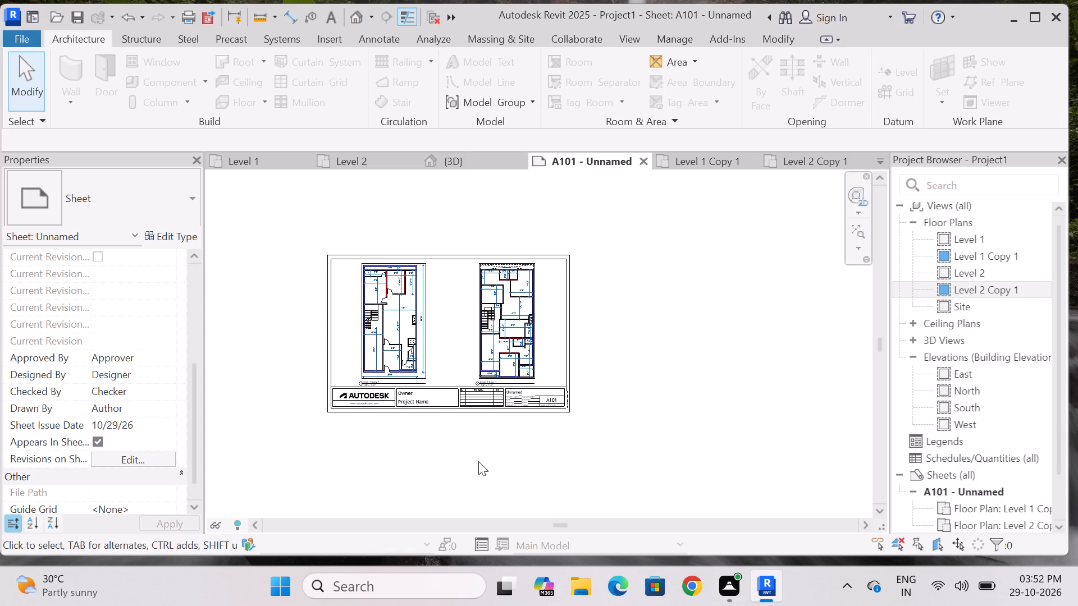
Set the raster quality to Presentation in the print setup for Microsoft Print to PDF.
key("ctrl+p")
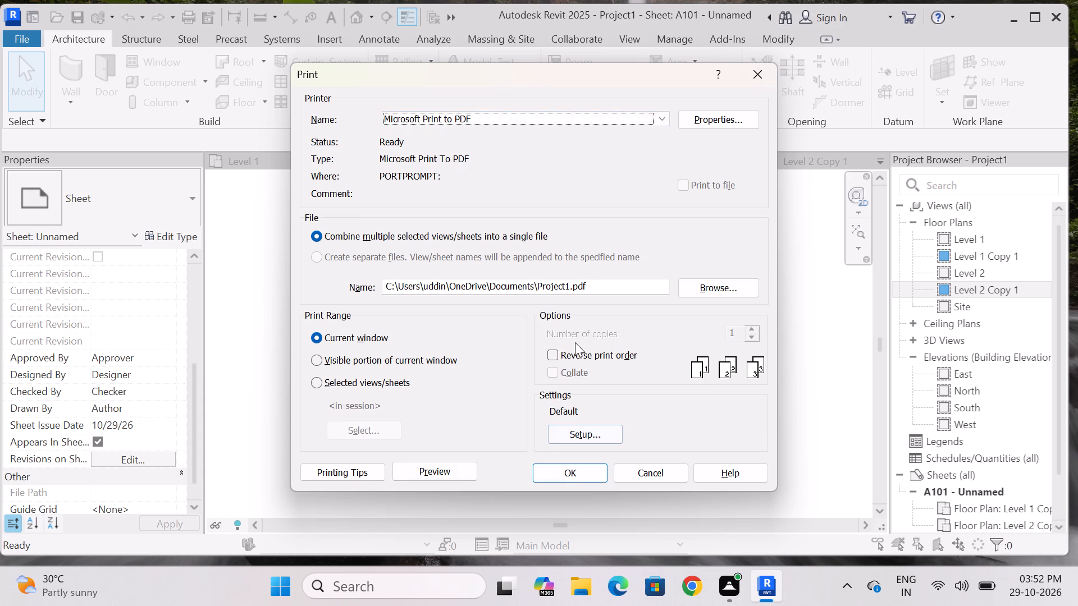
left_click(575, 429)
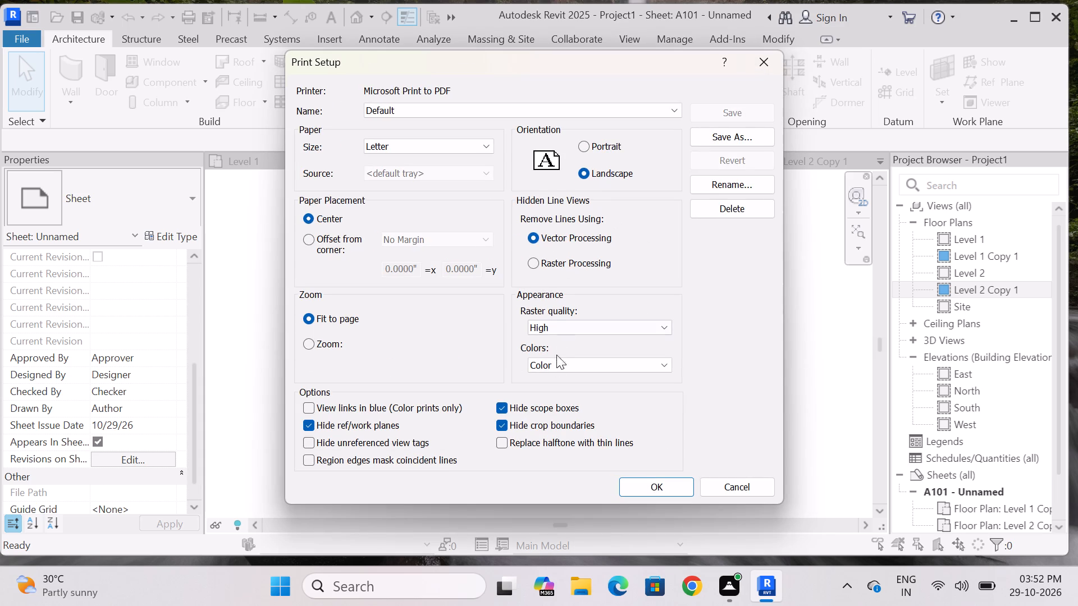
left_click(655, 326)
left_click(580, 372)
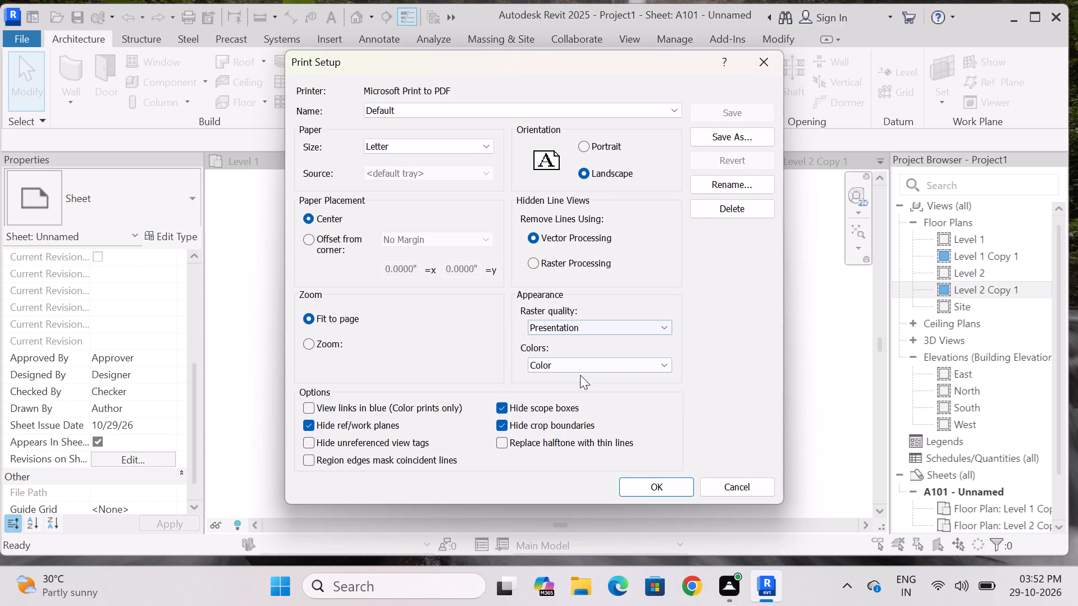
left_click(650, 487)
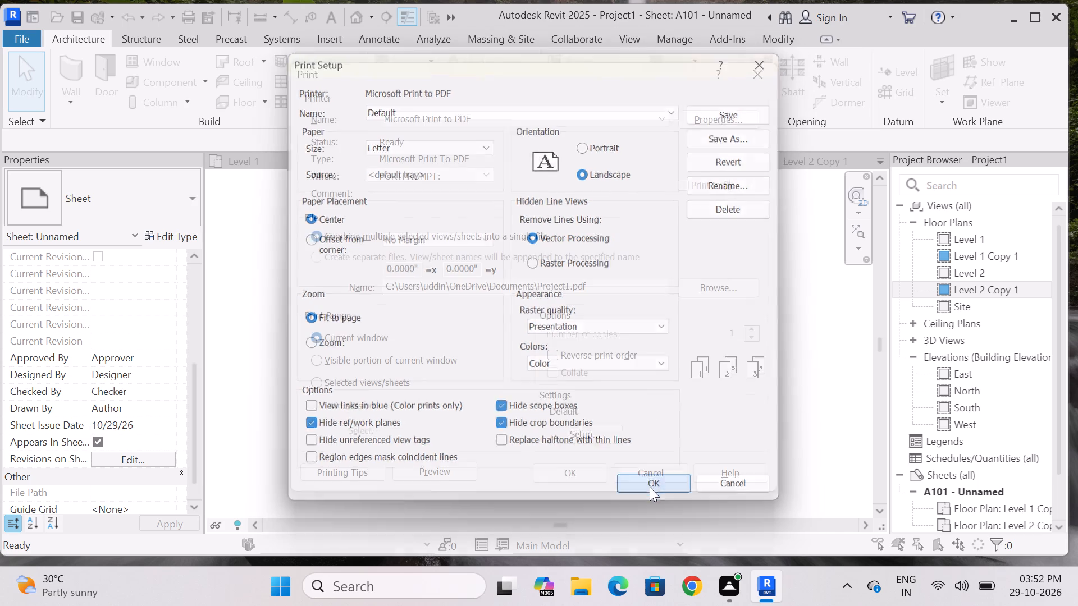
Print sheet A101 to a PDF named "30x 60 floor plan pdf" in the fuji folder.
left_click(596, 476)
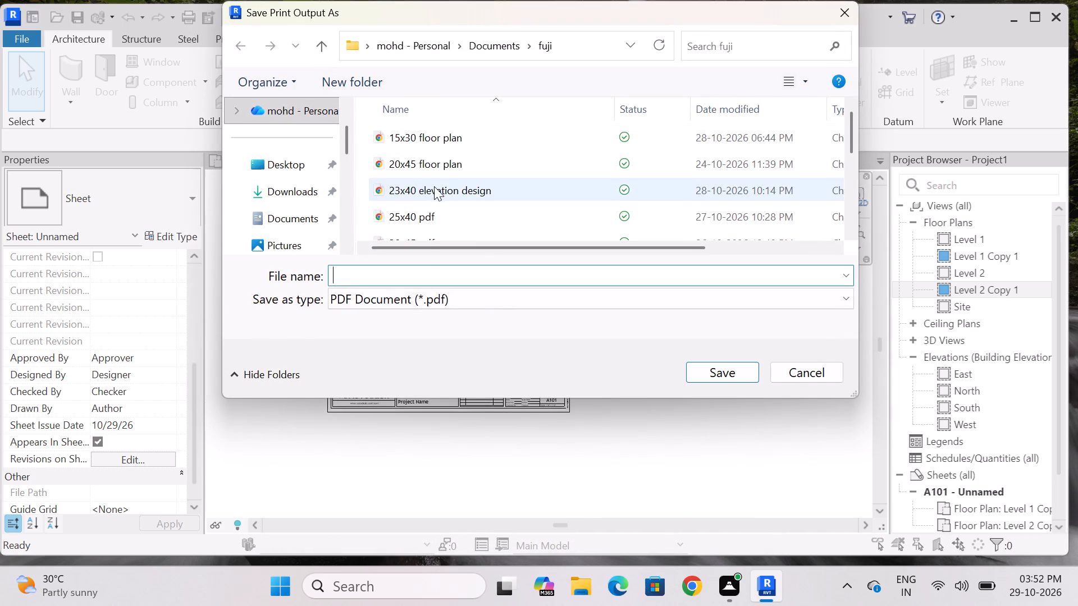
left_click(422, 277)
type("30x")
key("space")
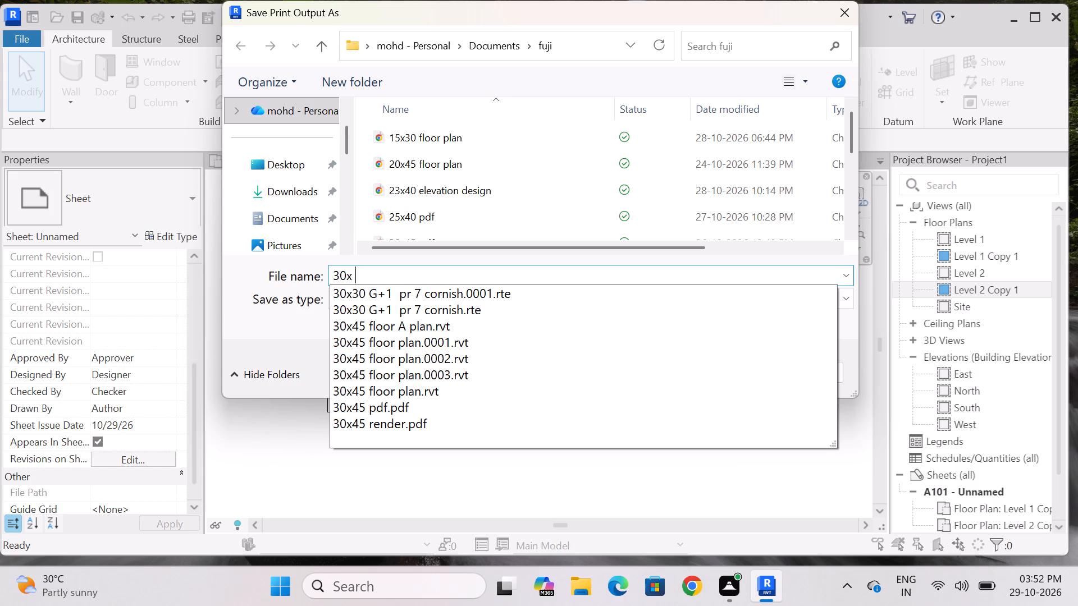
type("60 floor p")
type("lan pdf")
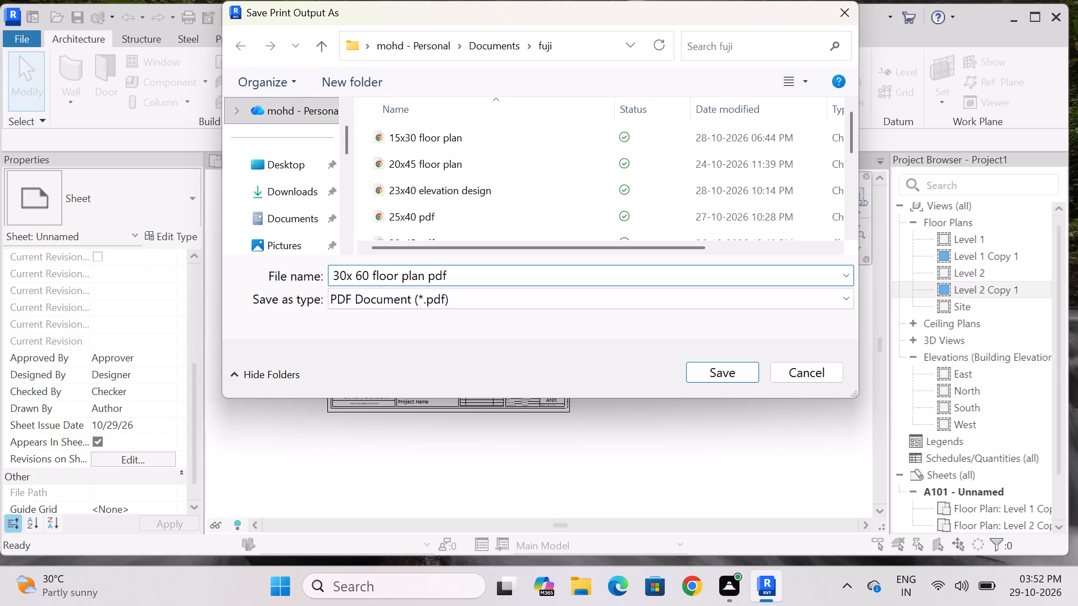
left_click(701, 377)
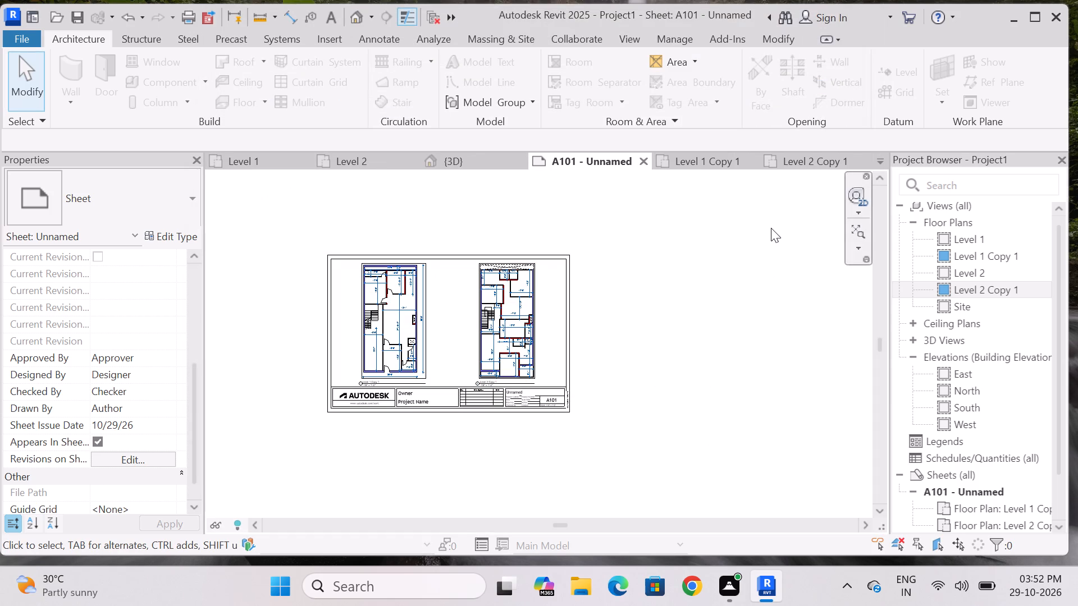
Close Revit, saving the project in the fuji folder under Documents as "30x60 floor plan".
left_click(1052, 20)
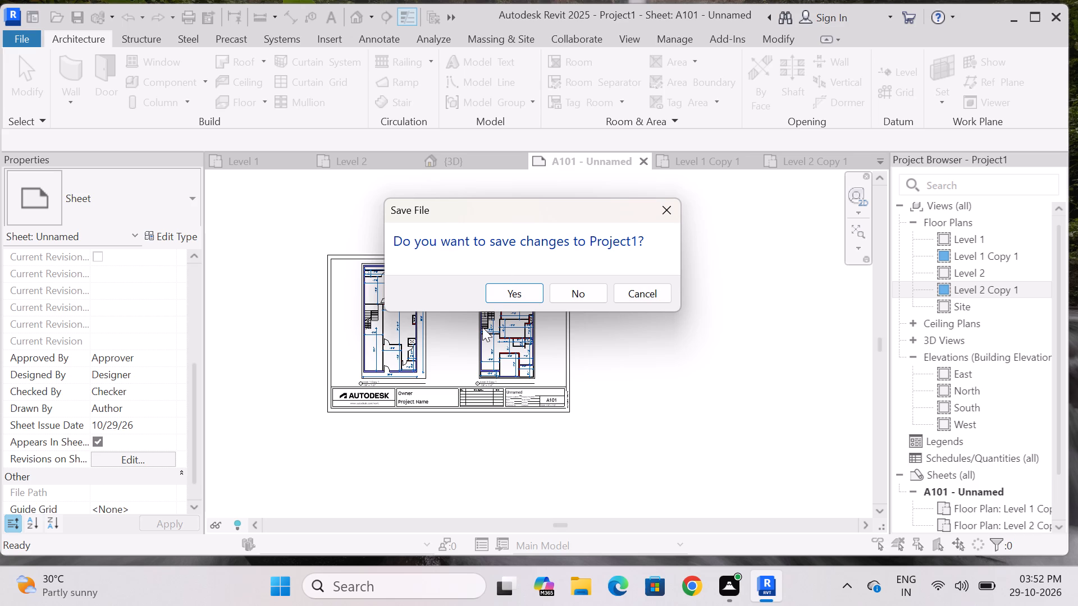
left_click(510, 300)
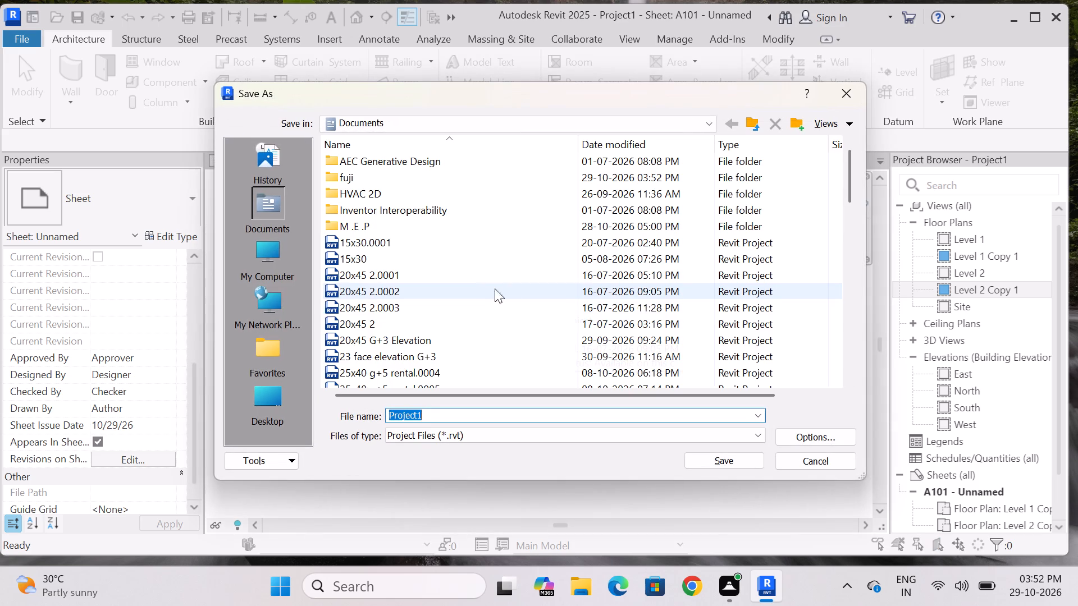
double_click(383, 179)
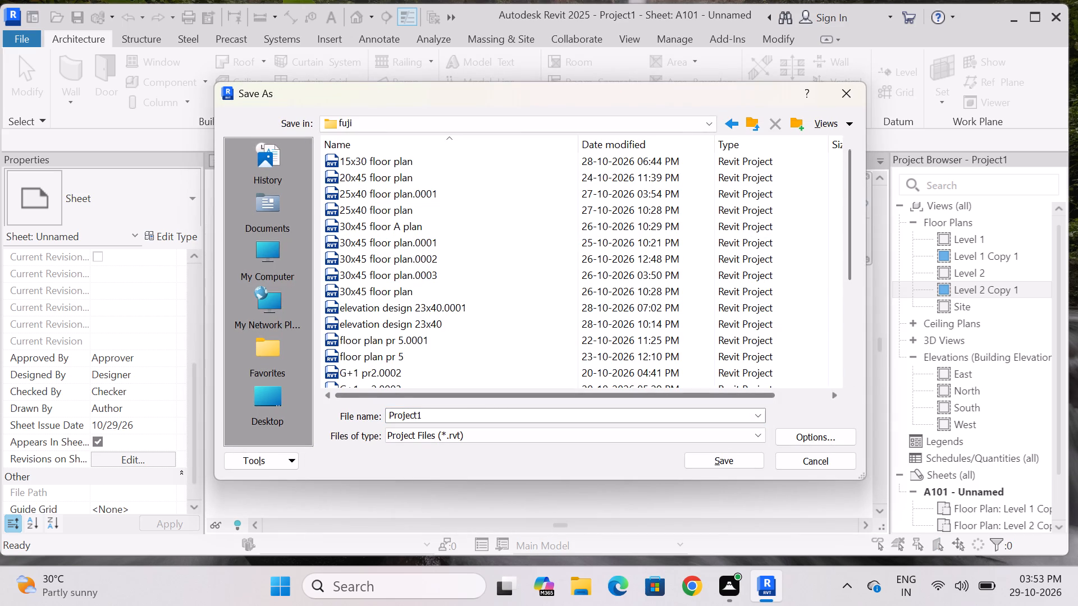
left_click(472, 412)
key("BackSpace")
type("30x")
type("60")
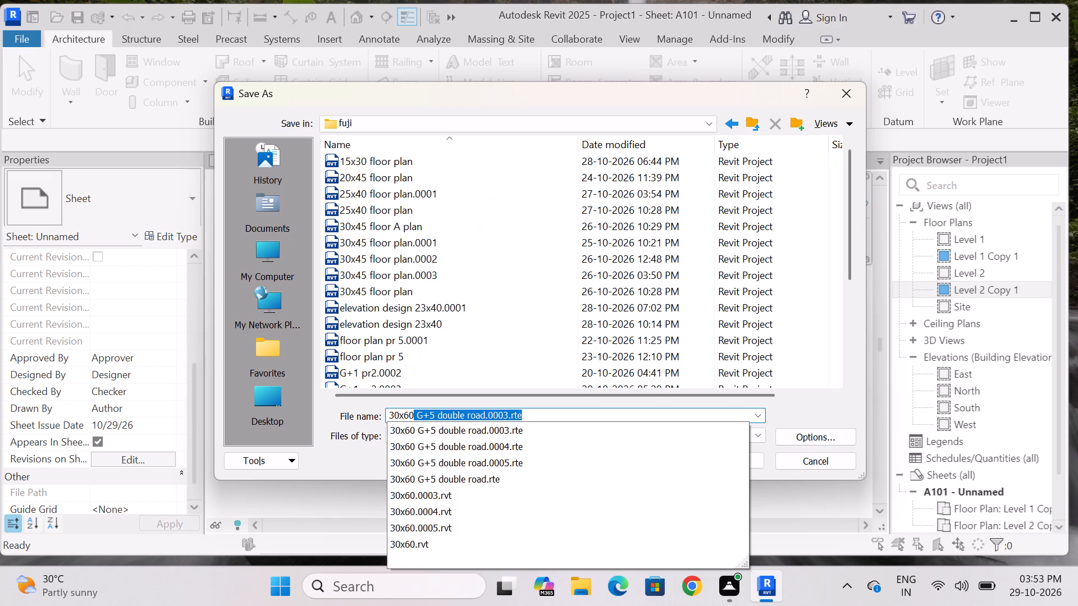
key("space")
type("floor p")
type("lan")
key("space")
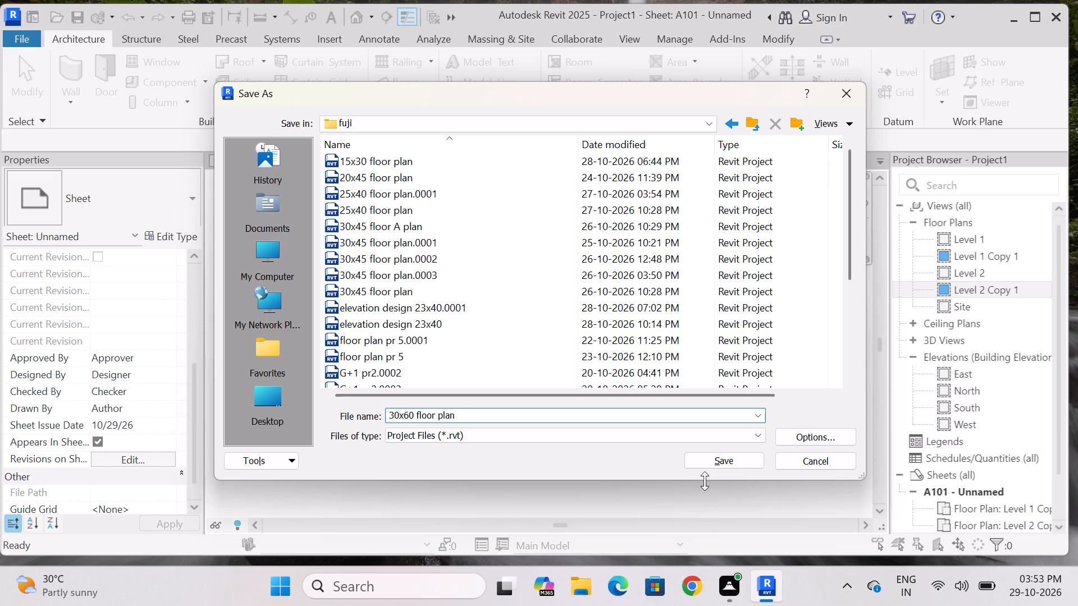
left_click(718, 465)
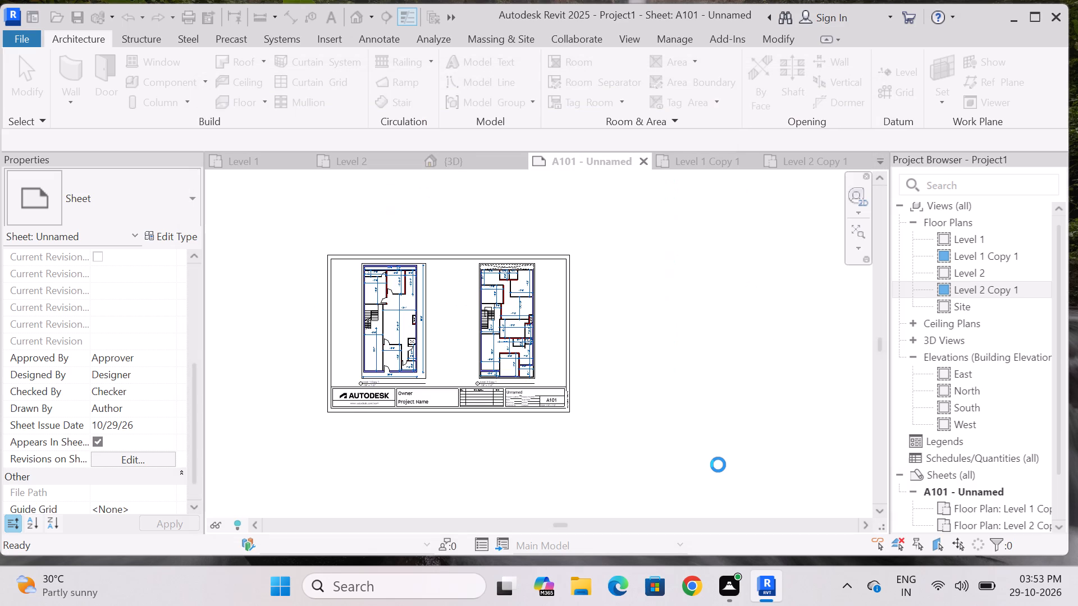